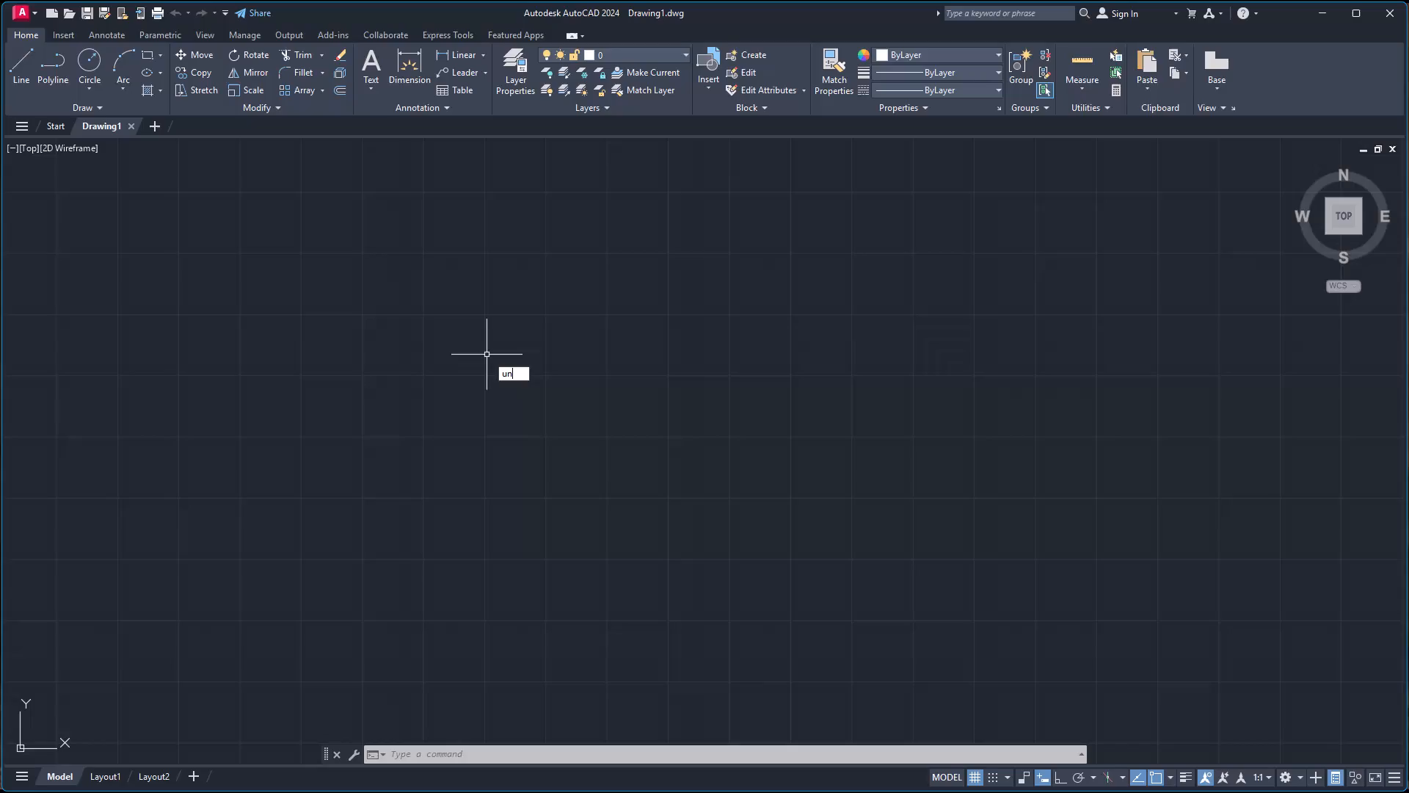
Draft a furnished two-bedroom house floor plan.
Set the drawing units to Architectural length with 0'-0 1/2" precision and an insertion scale in inches.
{"action": "key", "text": "Return"}
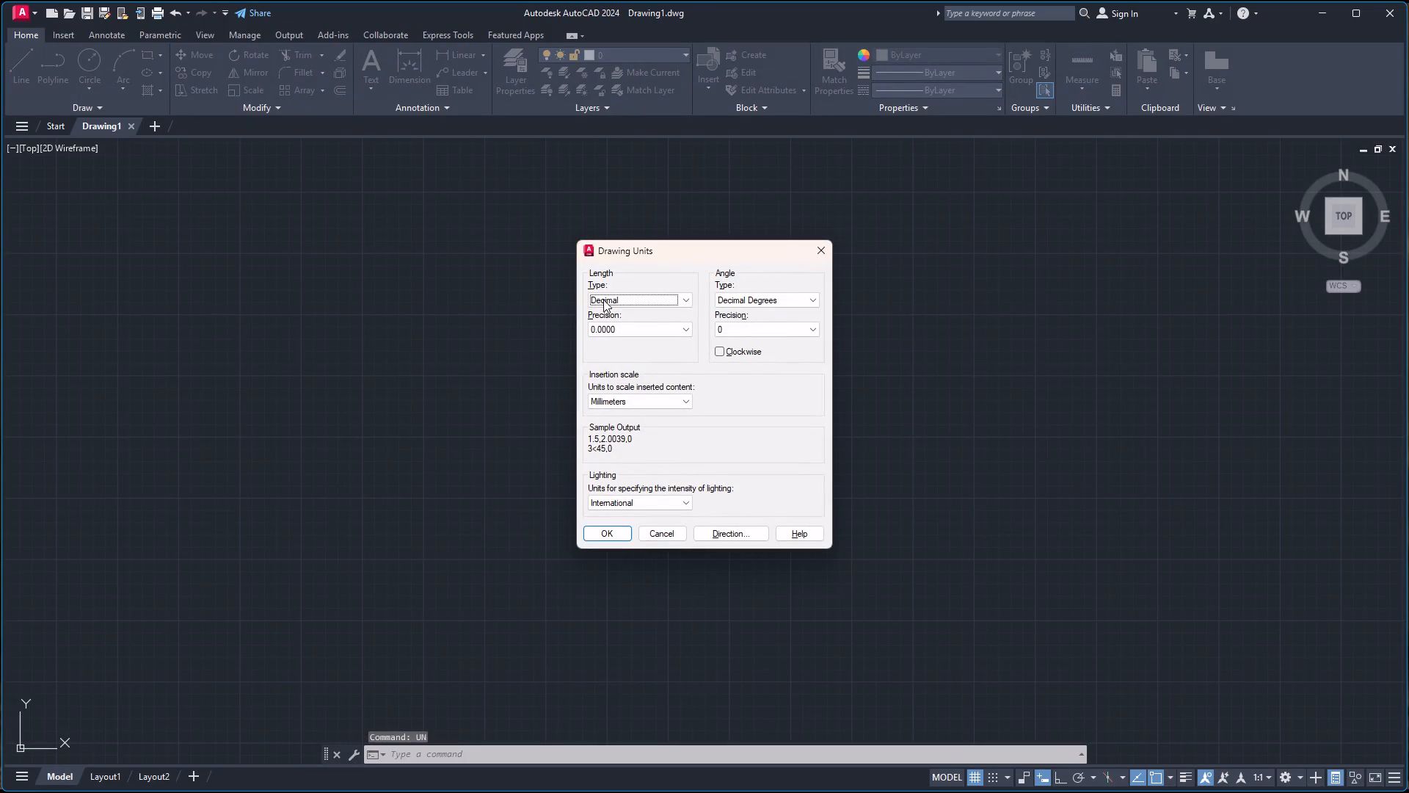
{"action": "left_click", "coordinate": [622, 289]}
{"action": "left_click", "coordinate": [621, 292]}
{"action": "left_click", "coordinate": [631, 317]}
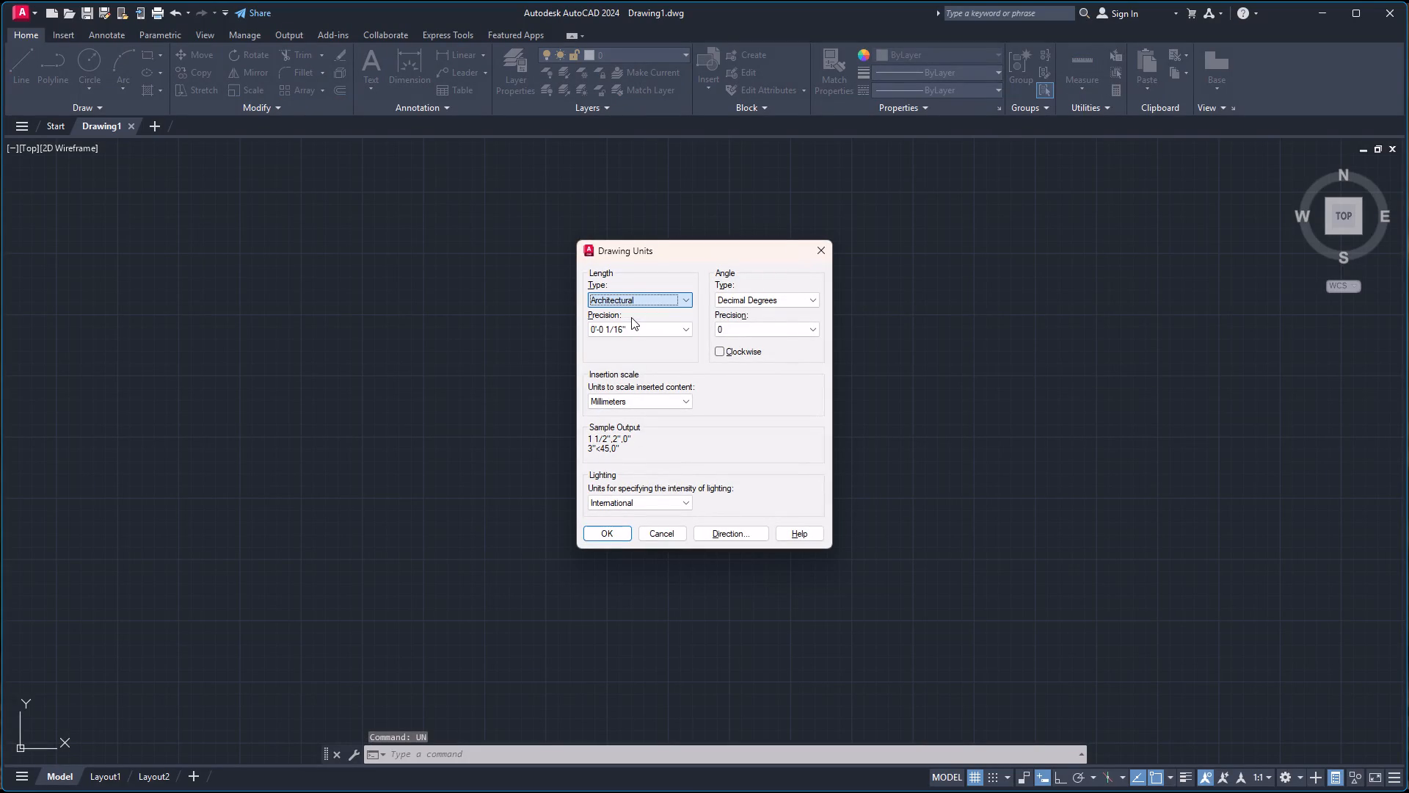
{"action": "left_click", "coordinate": [664, 322]}
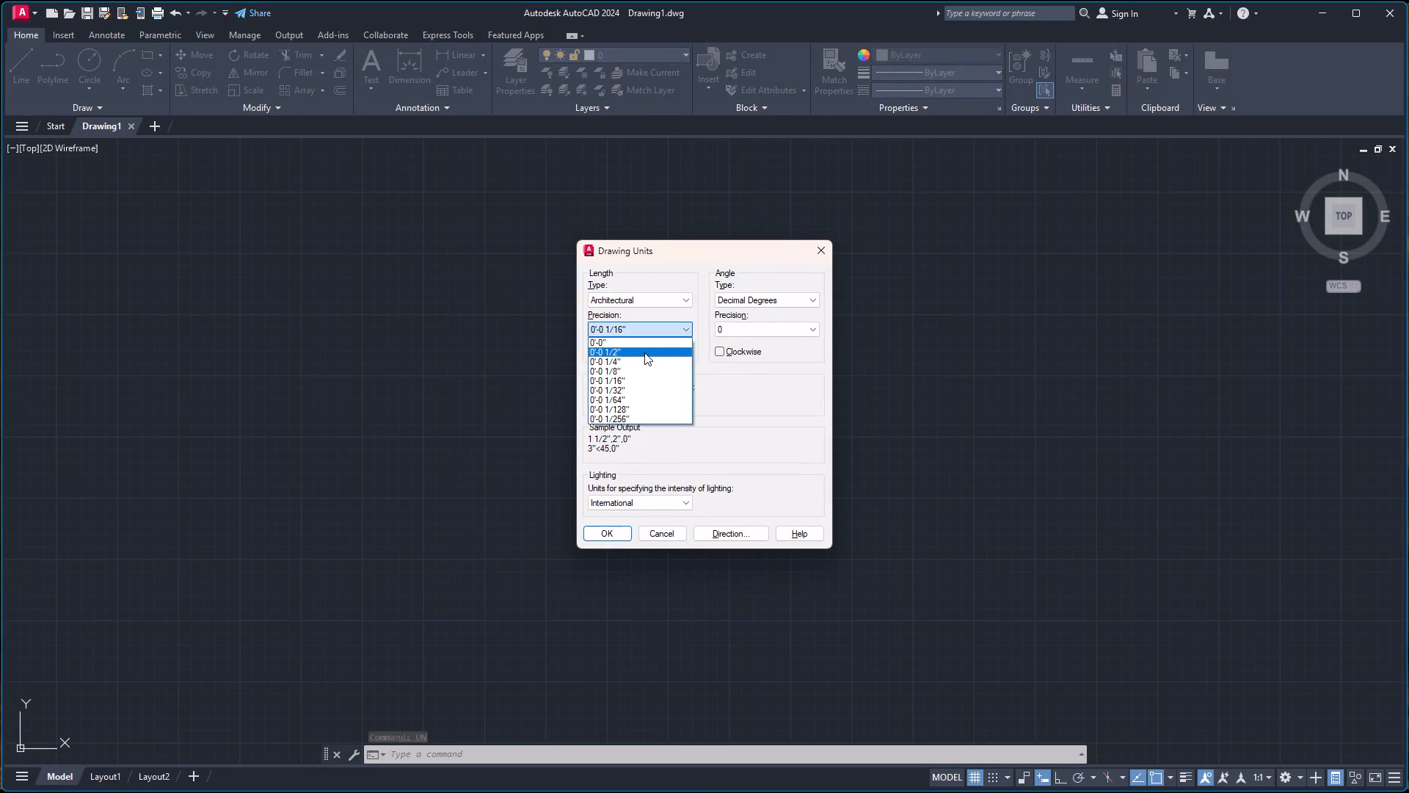
{"action": "left_click", "coordinate": [644, 352]}
{"action": "left_click", "coordinate": [636, 400]}
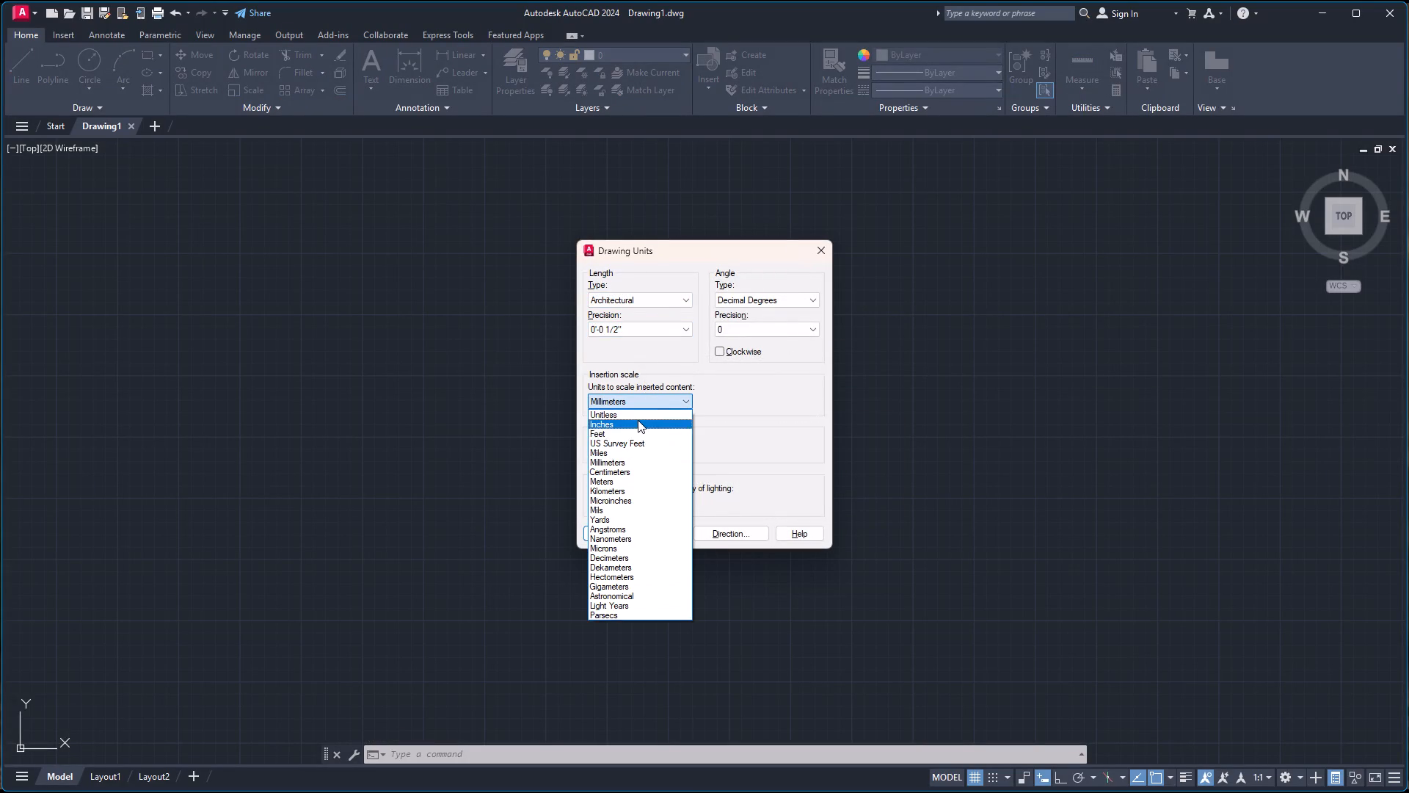
{"action": "left_click", "coordinate": [638, 420]}
{"action": "left_click", "coordinate": [620, 526]}
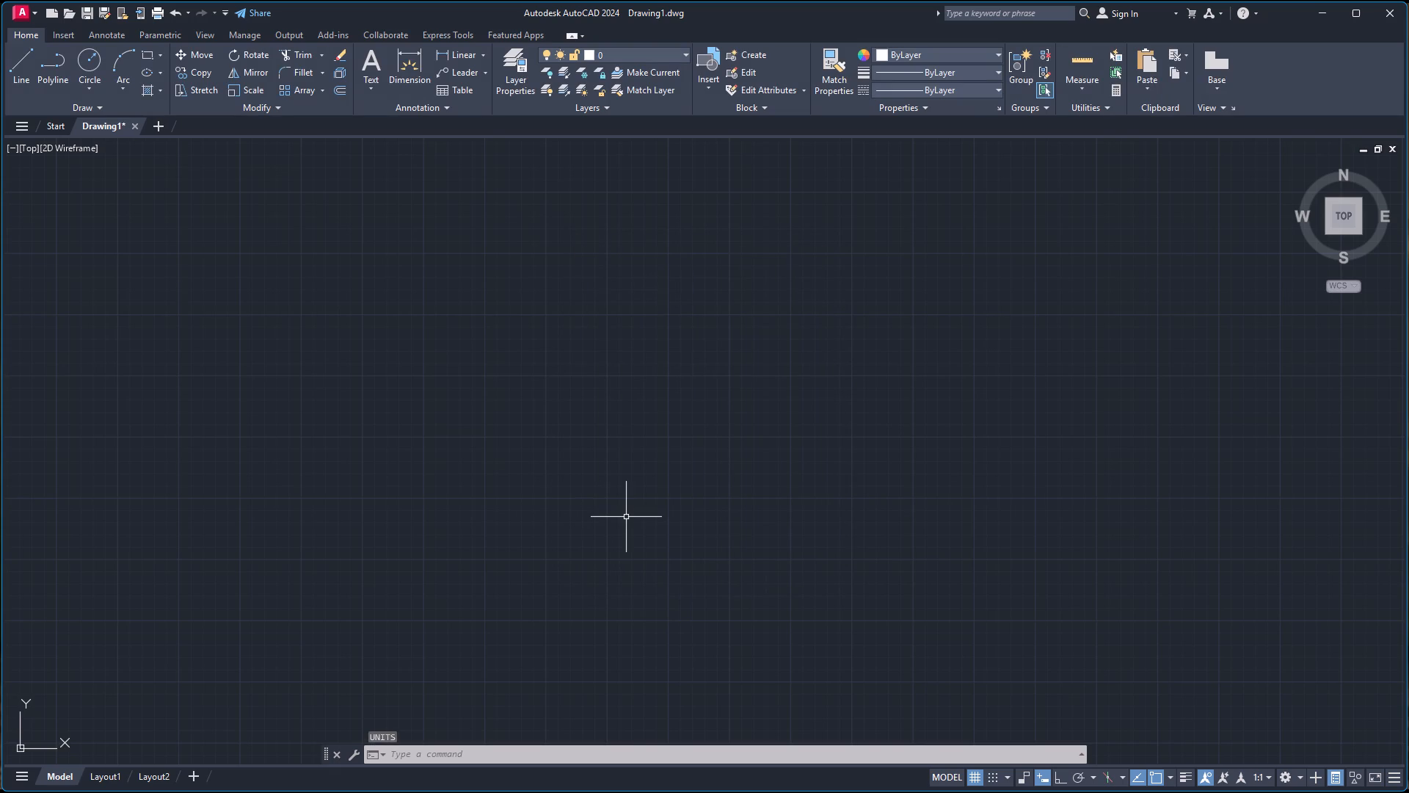
Open the Standard dimension style for modification.
{"action": "key", "text": "d"}
{"action": "key", "text": "Return"}
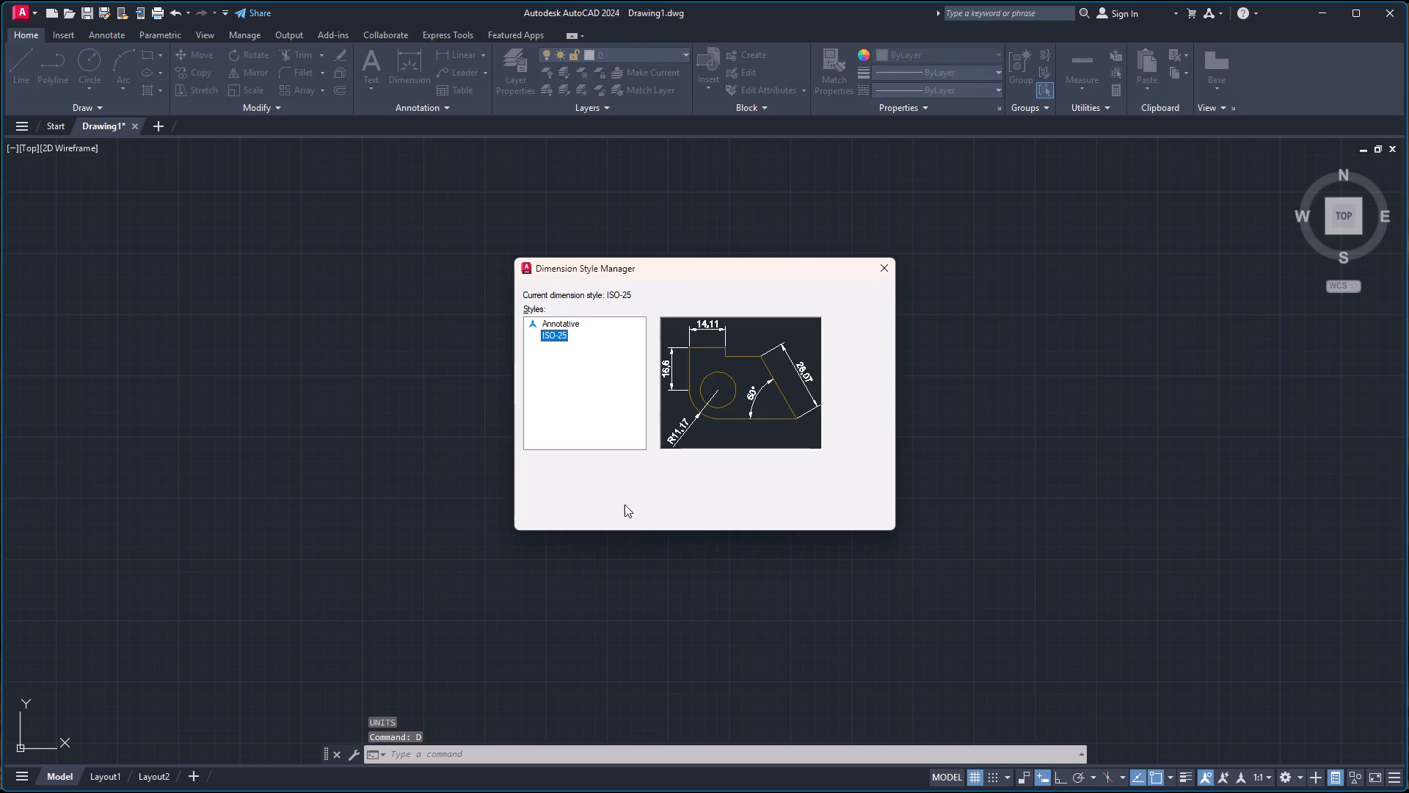
{"action": "left_click", "coordinate": [561, 350]}
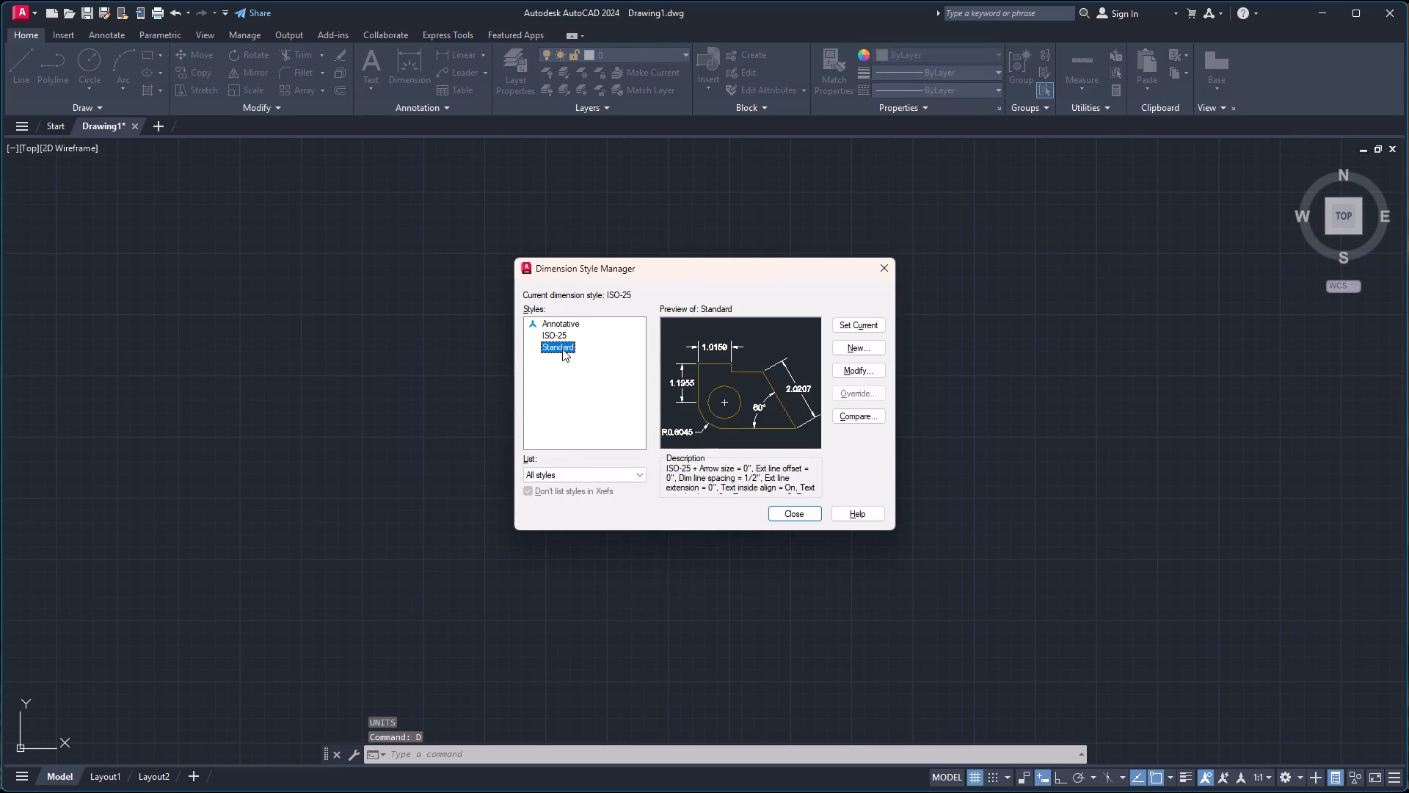
{"action": "left_click", "coordinate": [868, 372]}
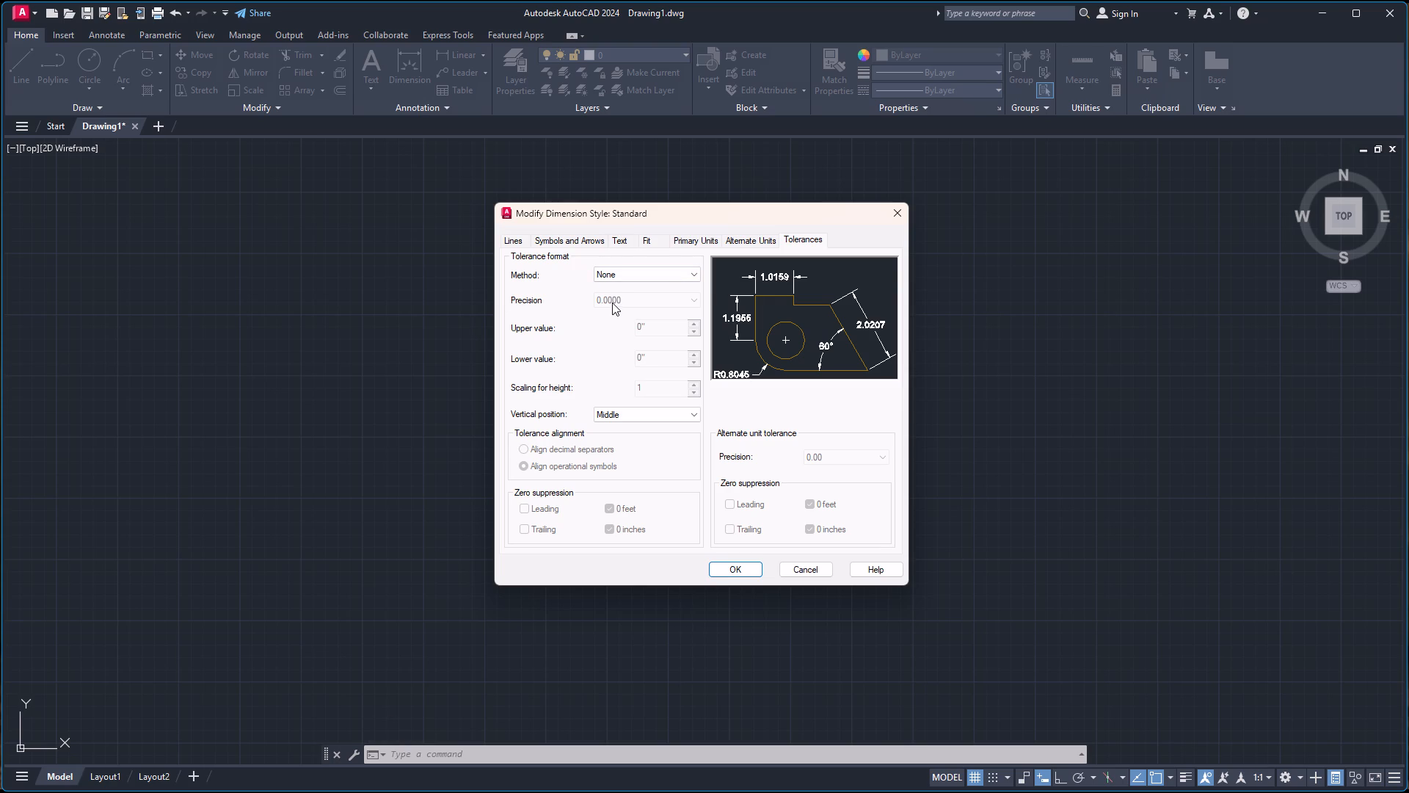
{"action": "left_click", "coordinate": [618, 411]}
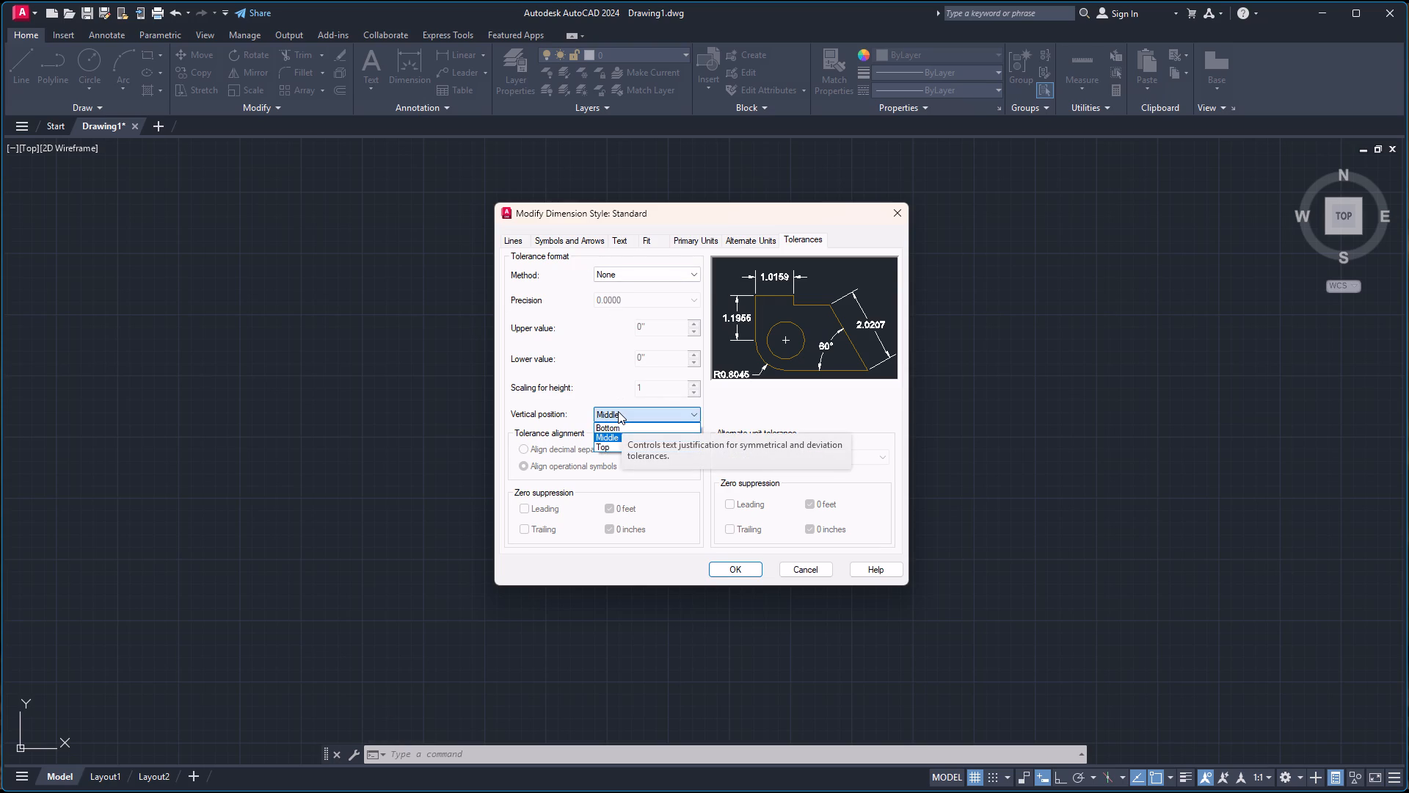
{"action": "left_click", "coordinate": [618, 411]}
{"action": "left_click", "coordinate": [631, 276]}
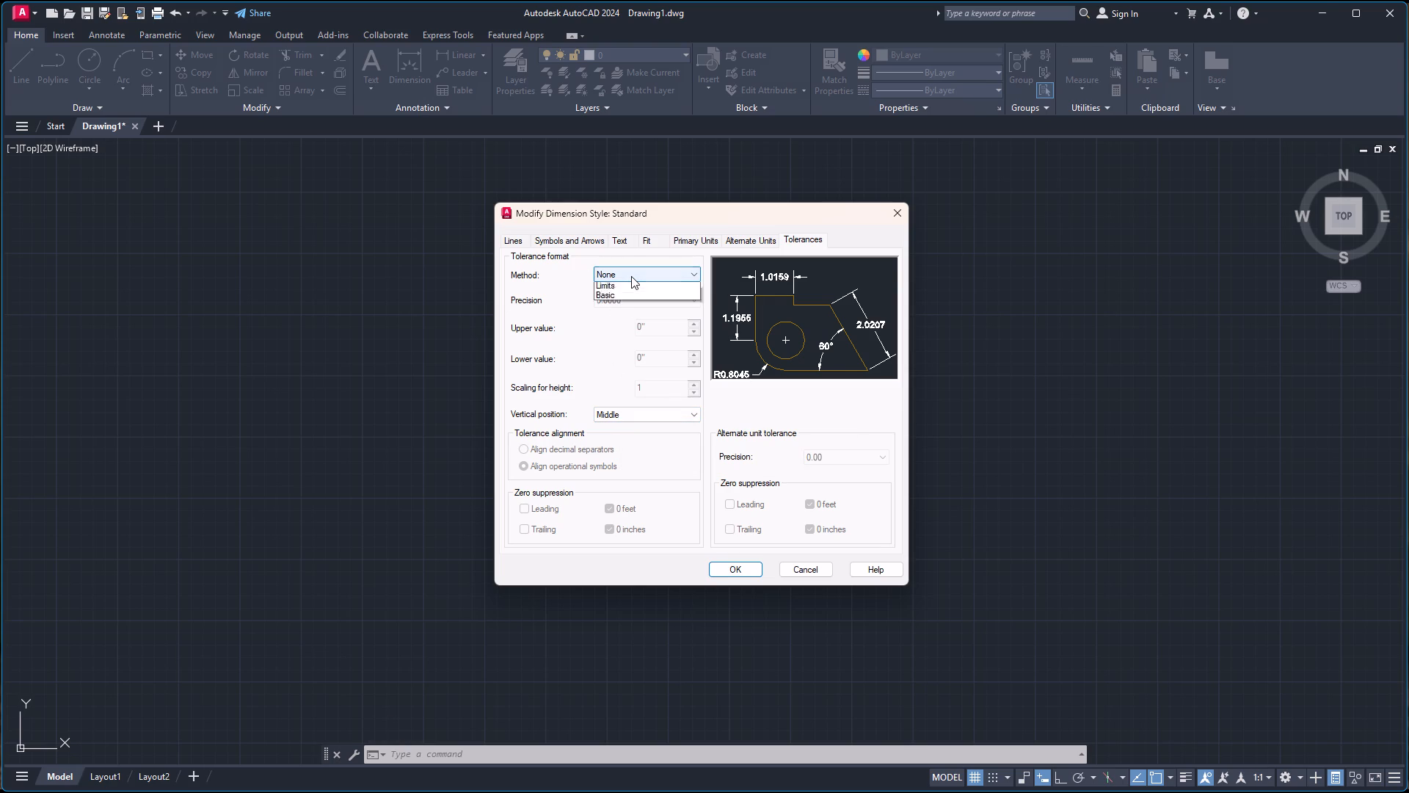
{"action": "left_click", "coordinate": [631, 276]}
Suppress both extension lines, Ext line 1 and Ext line 2, in the Standard dimension style.
{"action": "left_click", "coordinate": [510, 235]}
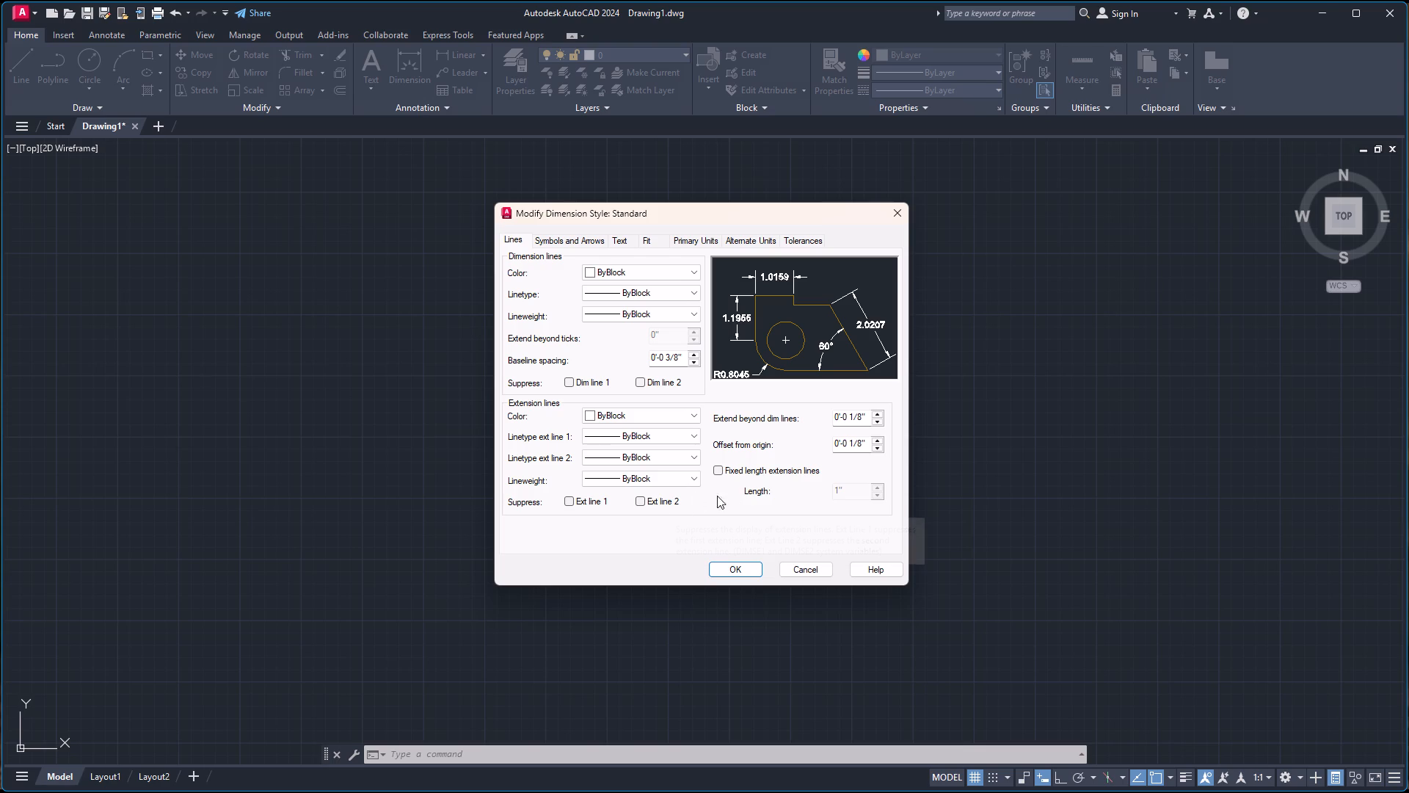
{"action": "left_click", "coordinate": [639, 502]}
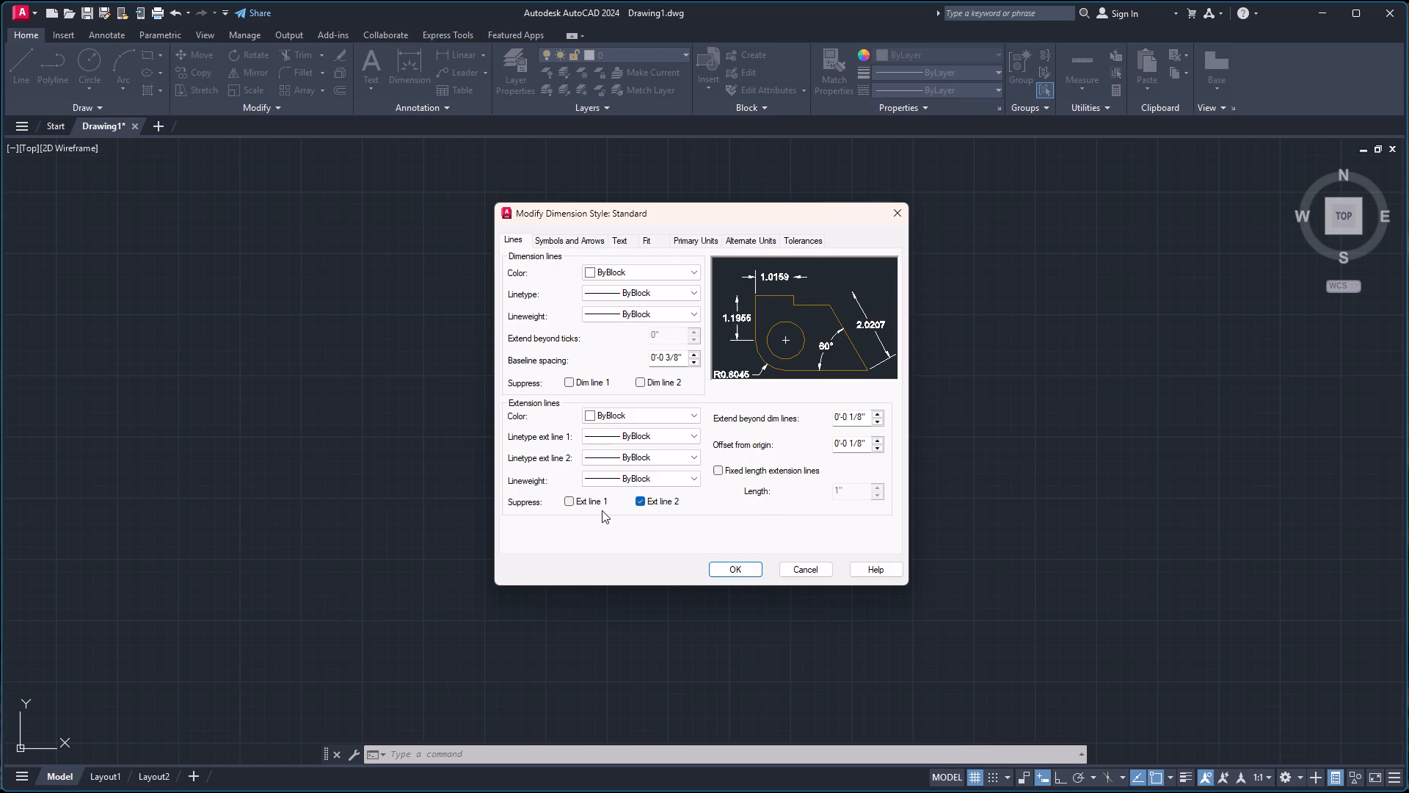
{"action": "left_click", "coordinate": [569, 496]}
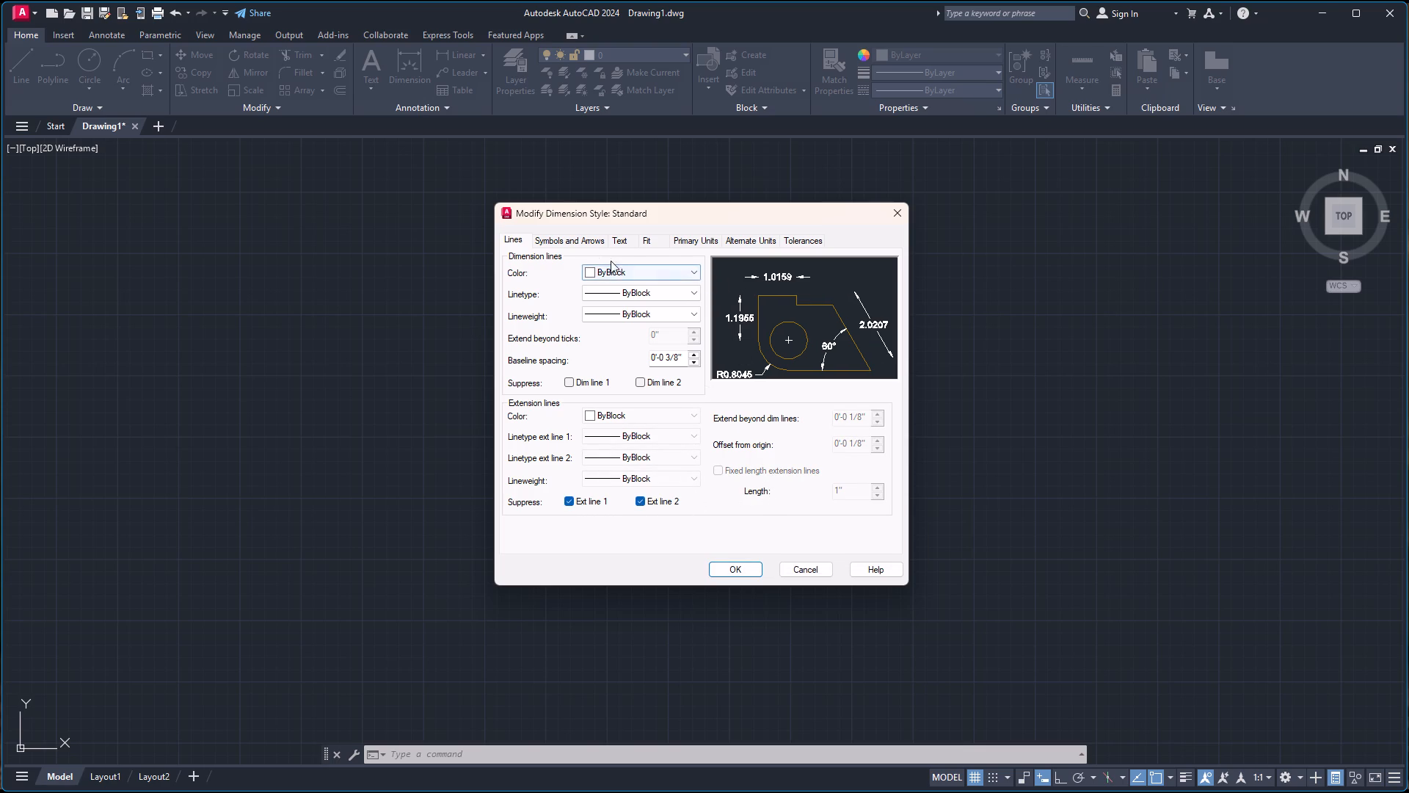
Set the dimension arrowheads to Architectural tick with an arrow size of 6".
{"action": "left_click", "coordinate": [562, 237]}
{"action": "left_click", "coordinate": [662, 283]}
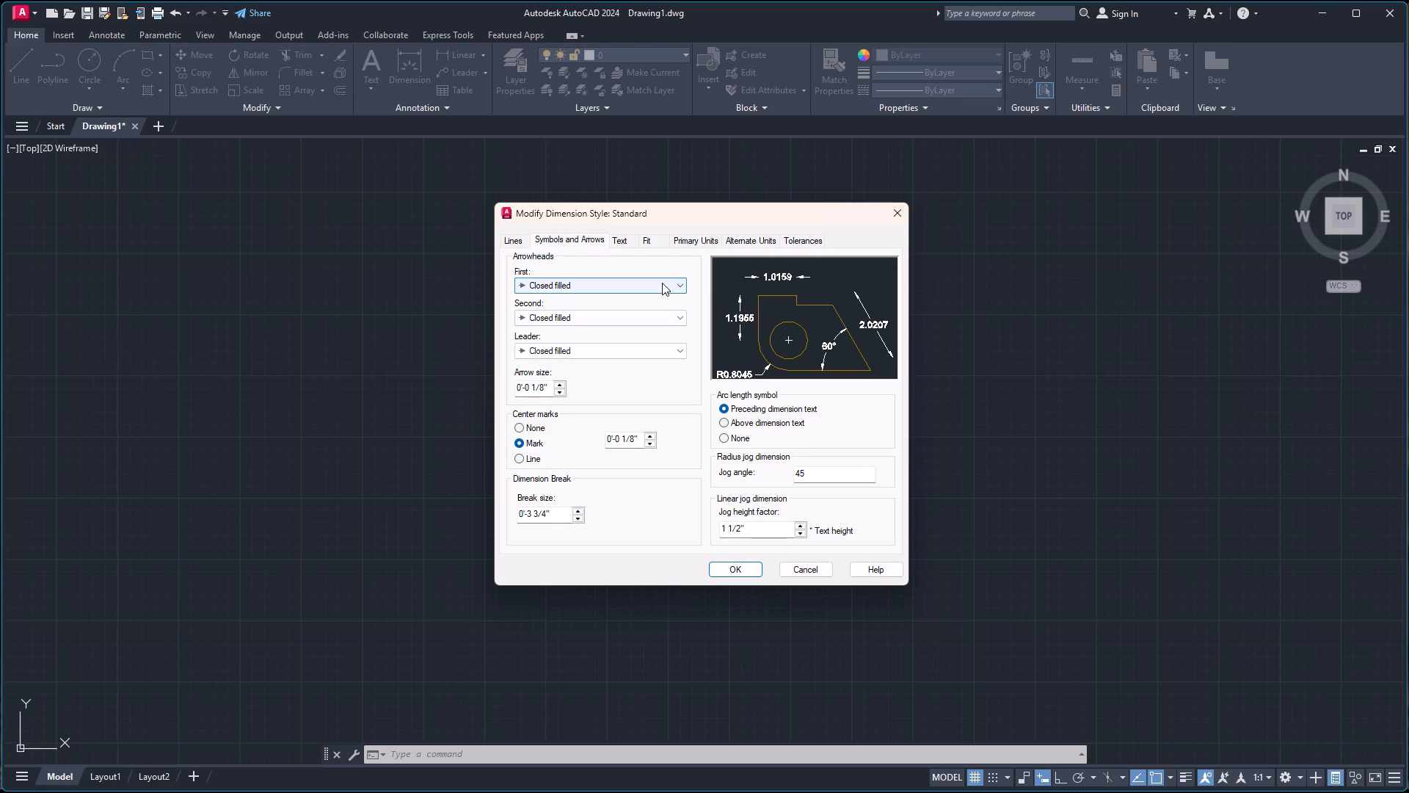
{"action": "left_click", "coordinate": [586, 352]}
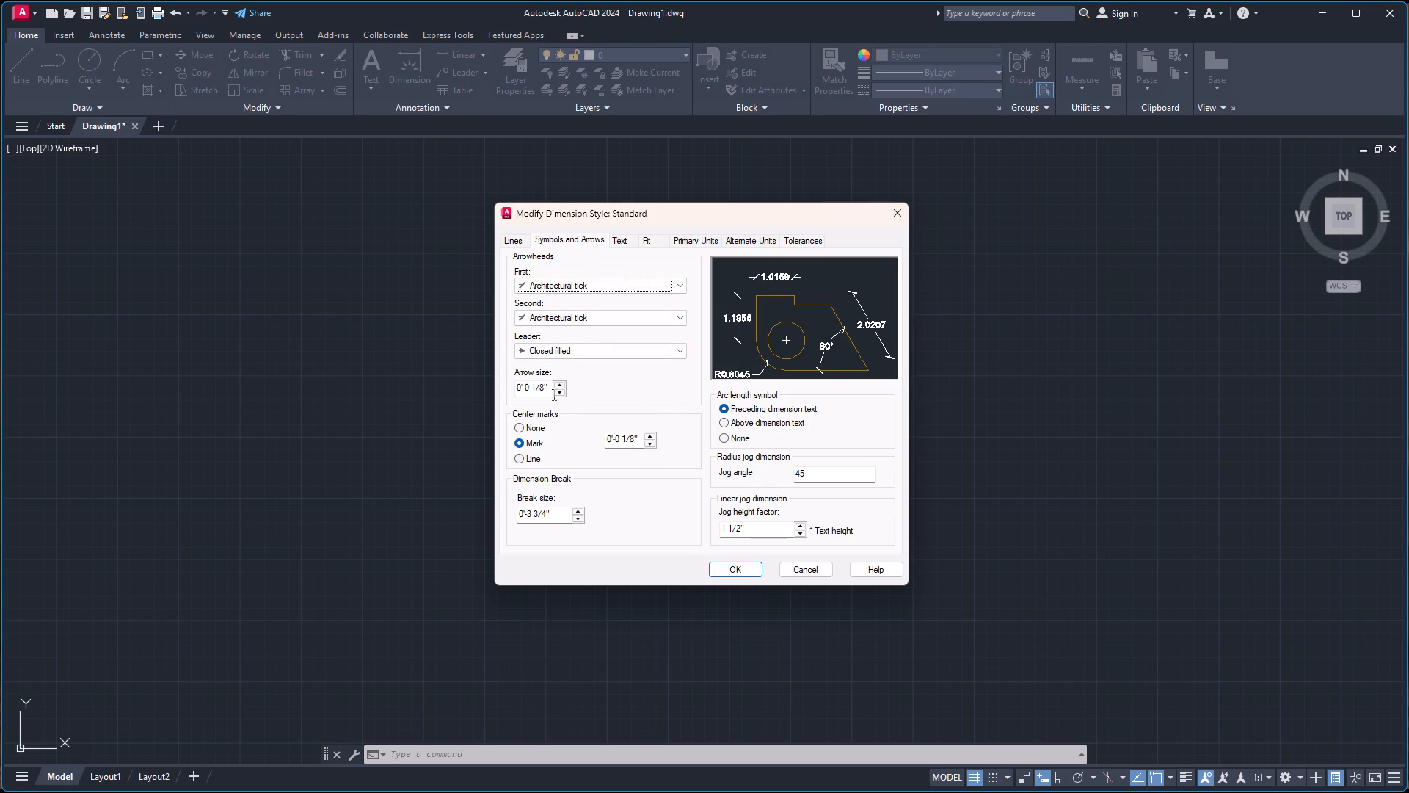
{"action": "left_click_drag", "start_coordinate": [550, 391], "coordinate": [504, 399]}
{"action": "key", "text": "6"}
{"action": "key", "text": "Return"}
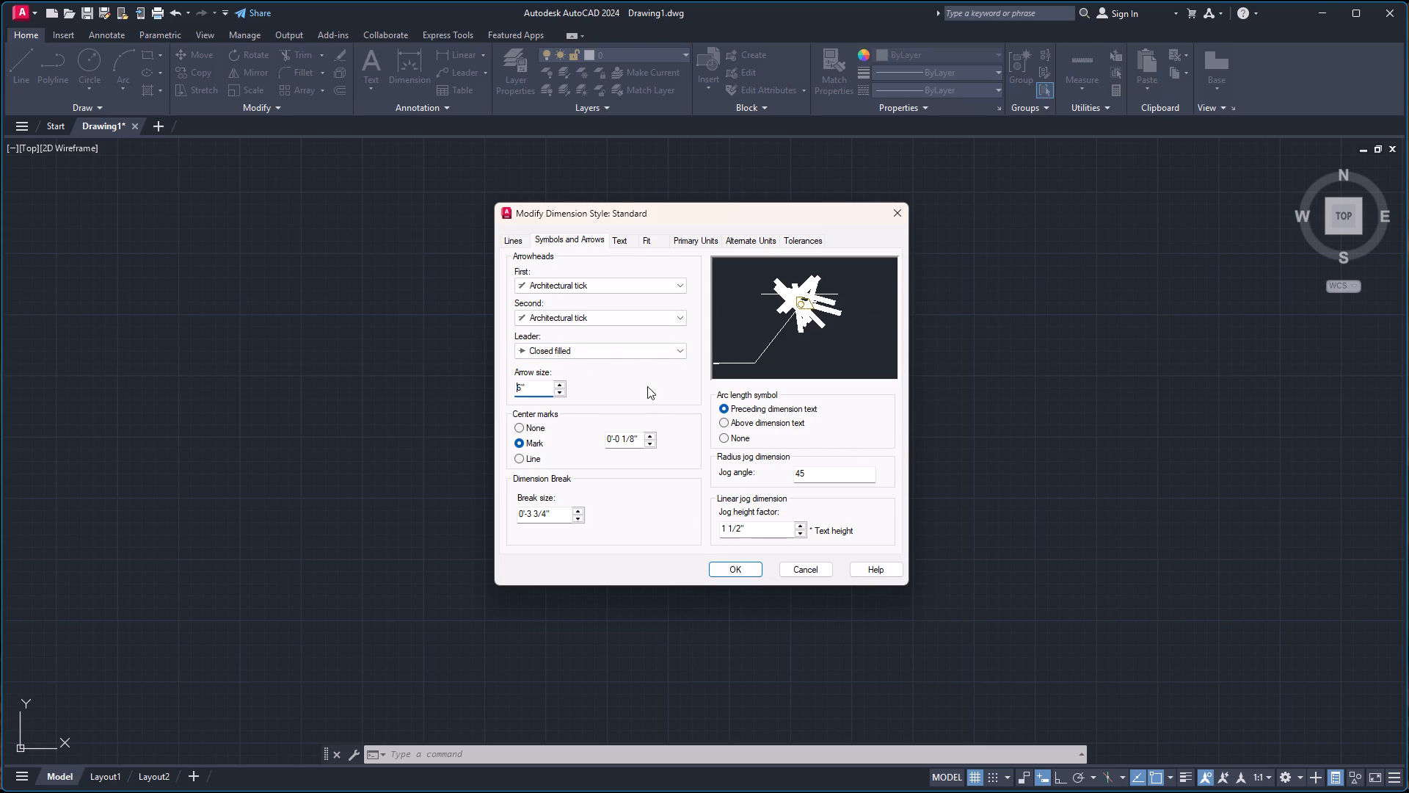
Set the dimension text height to 10", align the text with the dimension line, and set its vertical placement to Above.
{"action": "left_click", "coordinate": [627, 242]}
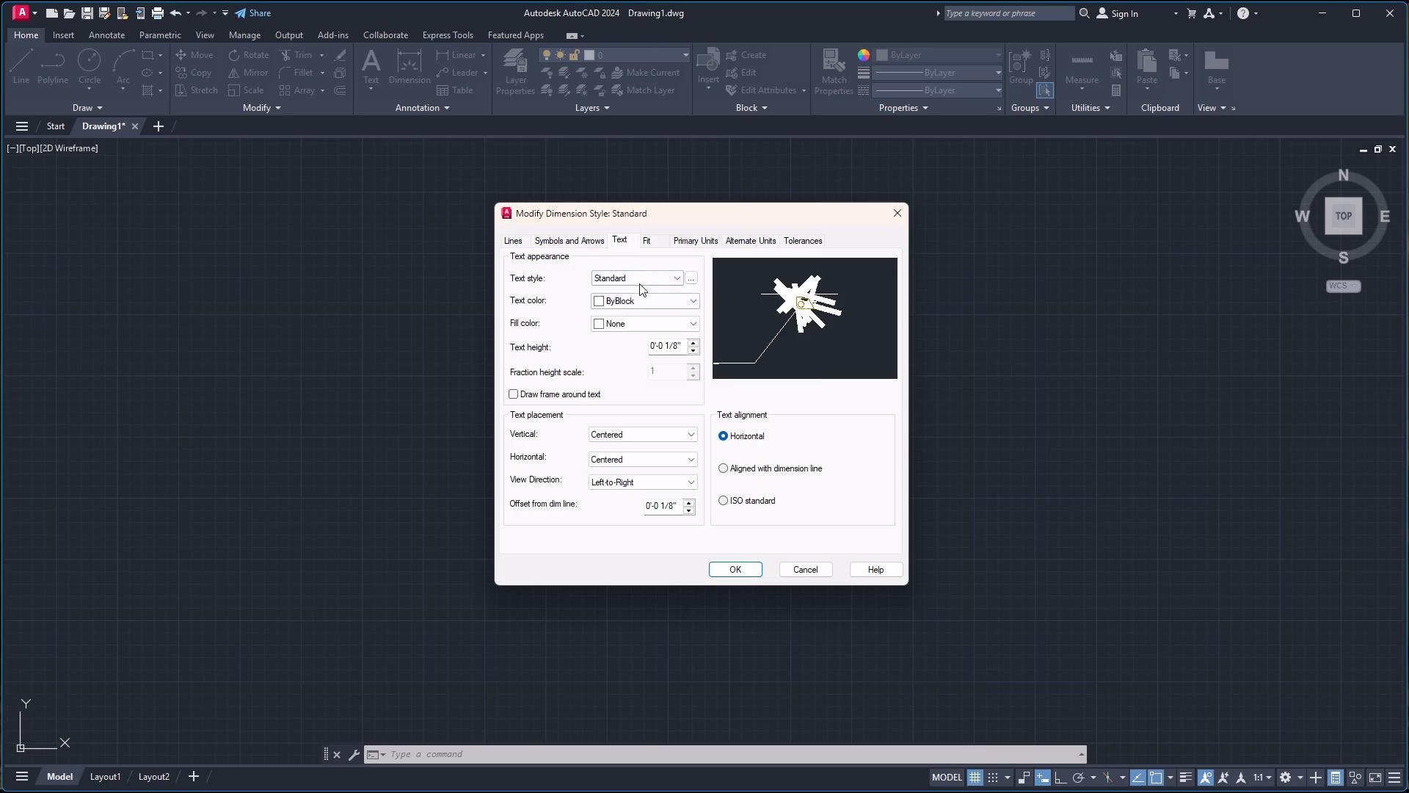
{"action": "double_click", "coordinate": [648, 275]}
{"action": "left_click_drag", "start_coordinate": [682, 343], "coordinate": [629, 358]}
{"action": "type", "text": "10"}
{"action": "key", "text": "Return"}
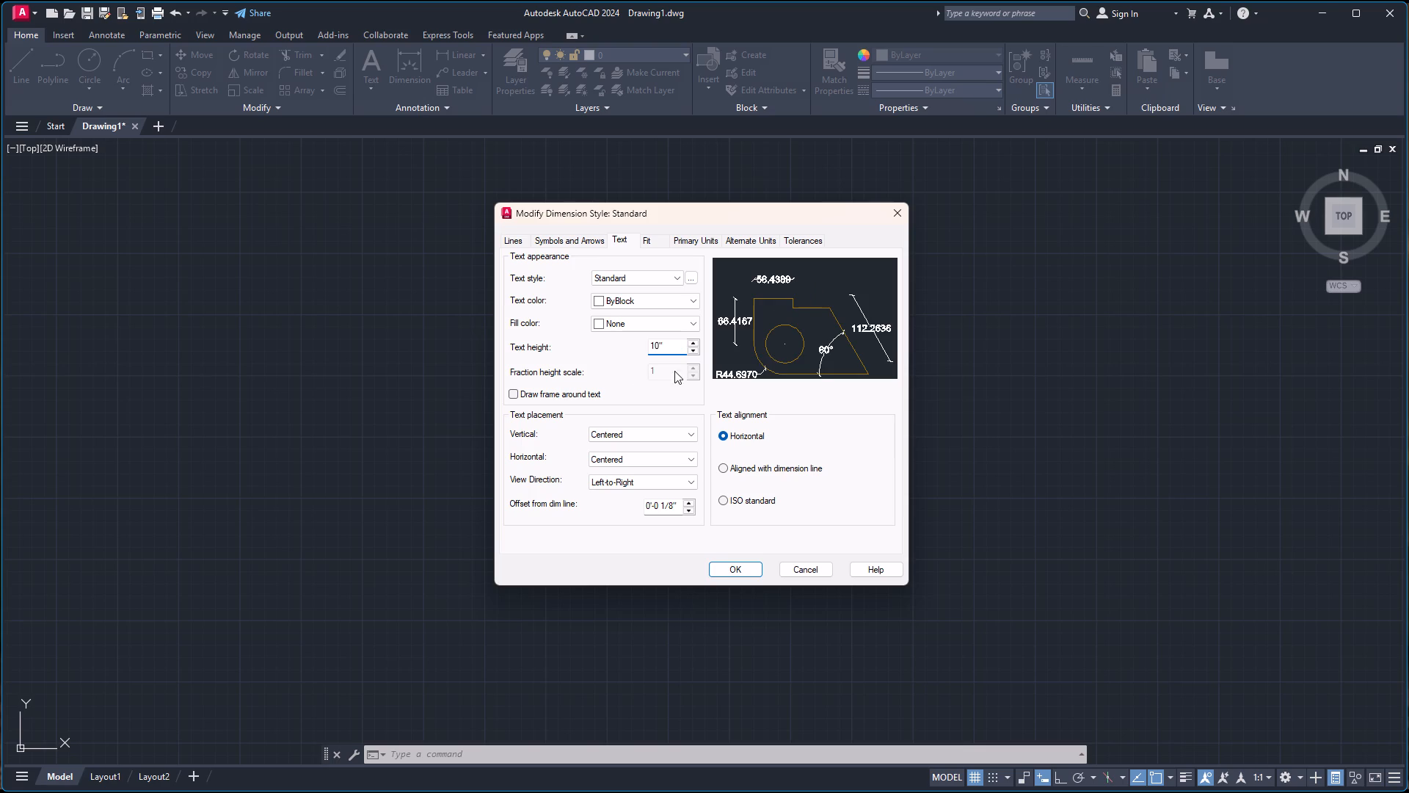
{"action": "left_click", "coordinate": [730, 468]}
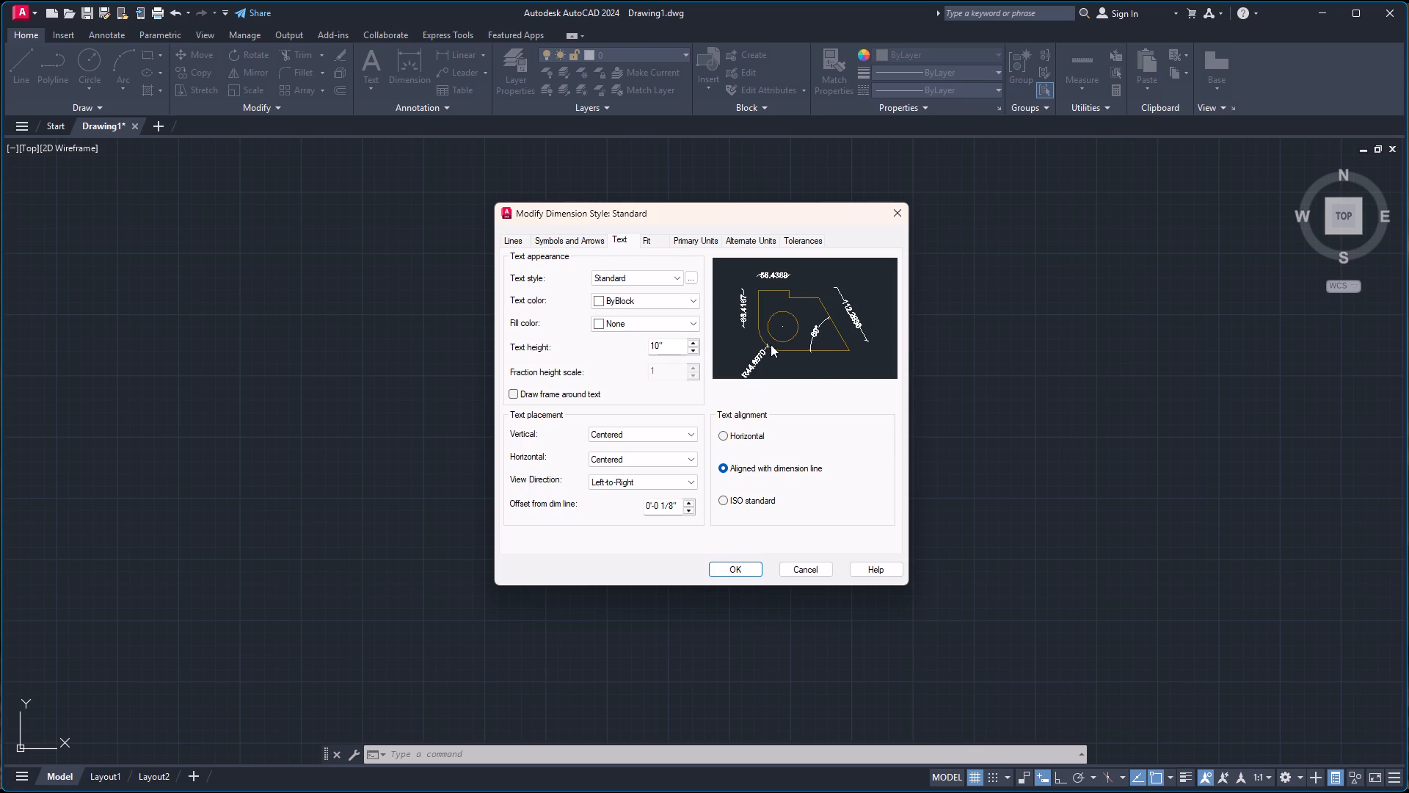
{"action": "left_click", "coordinate": [627, 436]}
{"action": "left_click", "coordinate": [622, 454]}
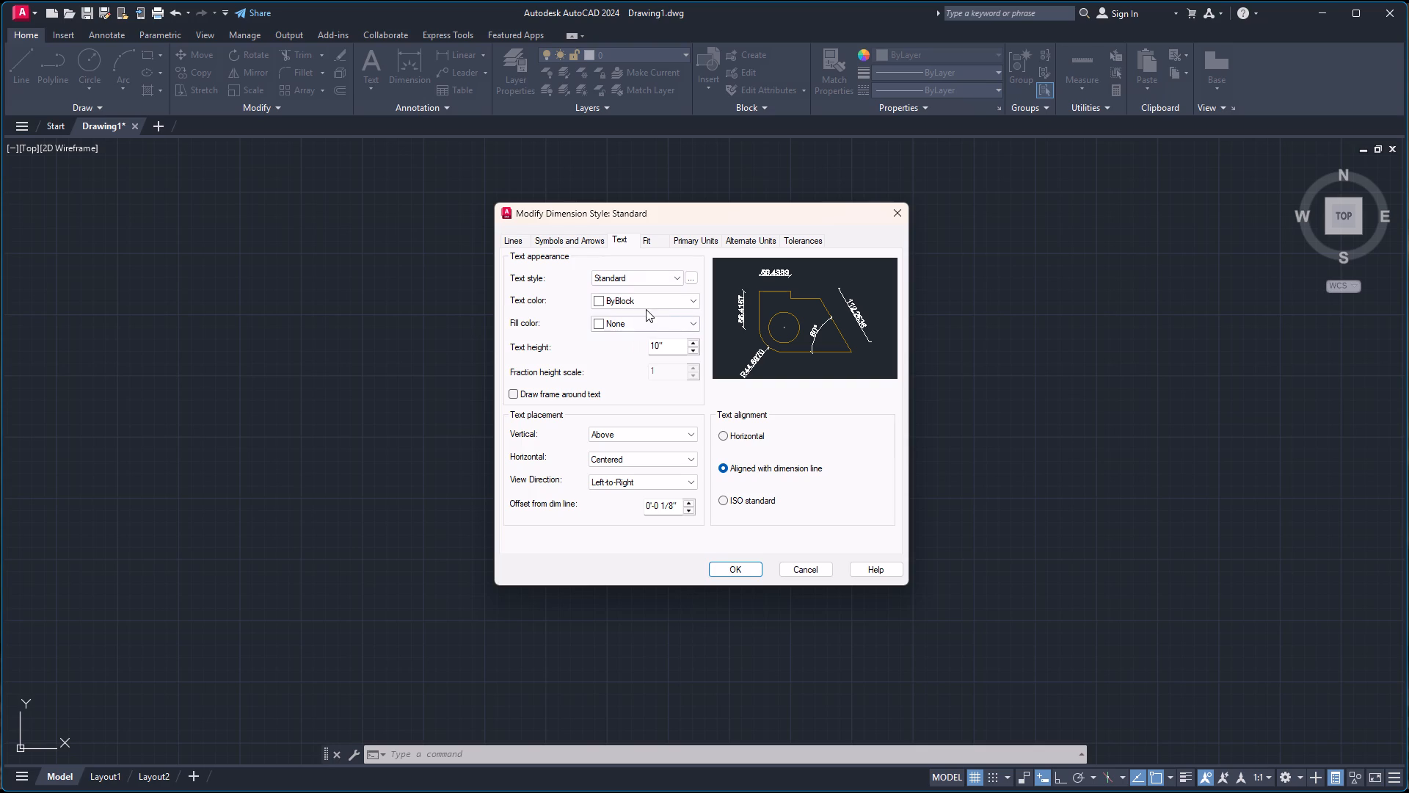
Set the style's primary units to Architectural with 0'-0 1/2" precision and accept the style changes.
{"action": "left_click", "coordinate": [652, 236]}
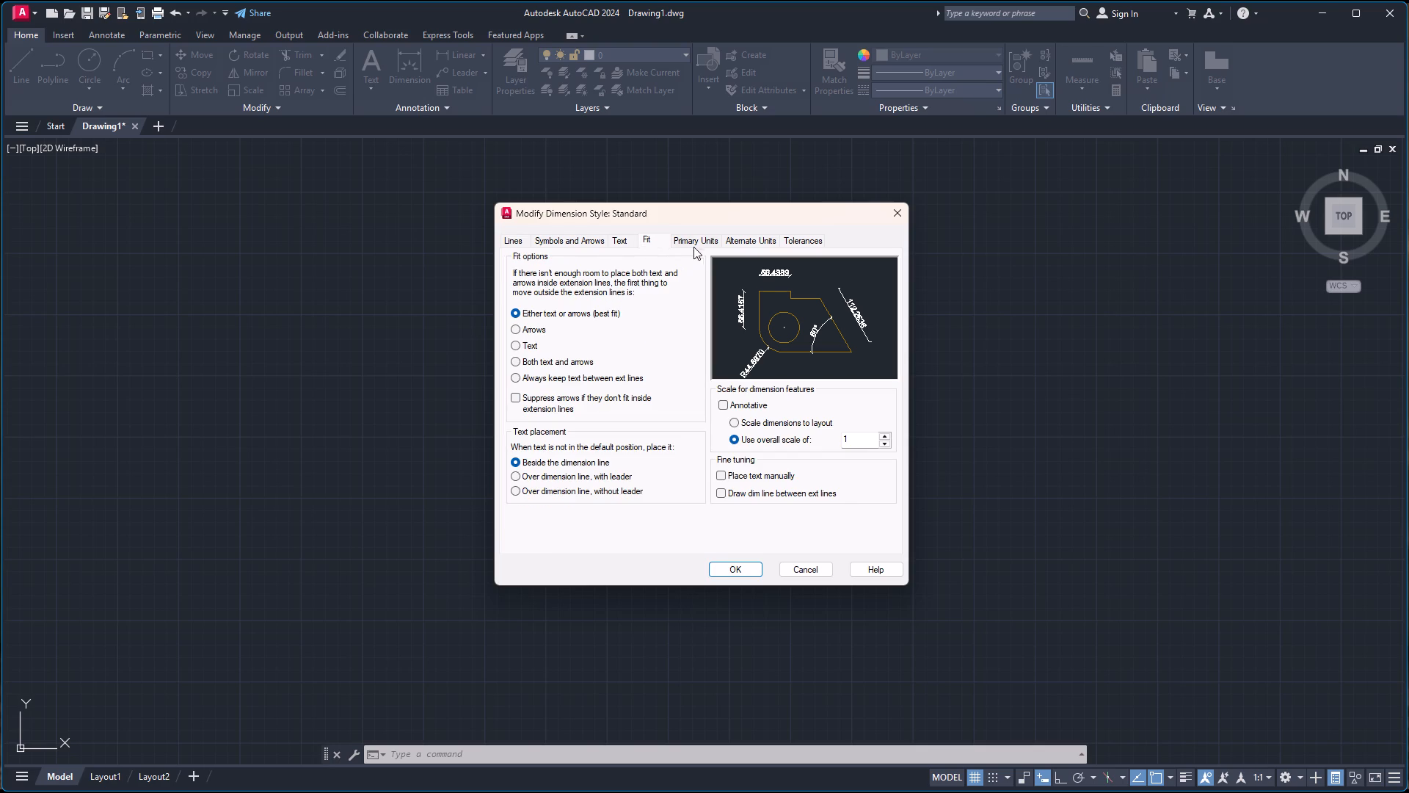
{"action": "left_click", "coordinate": [699, 242]}
{"action": "left_click", "coordinate": [677, 275]}
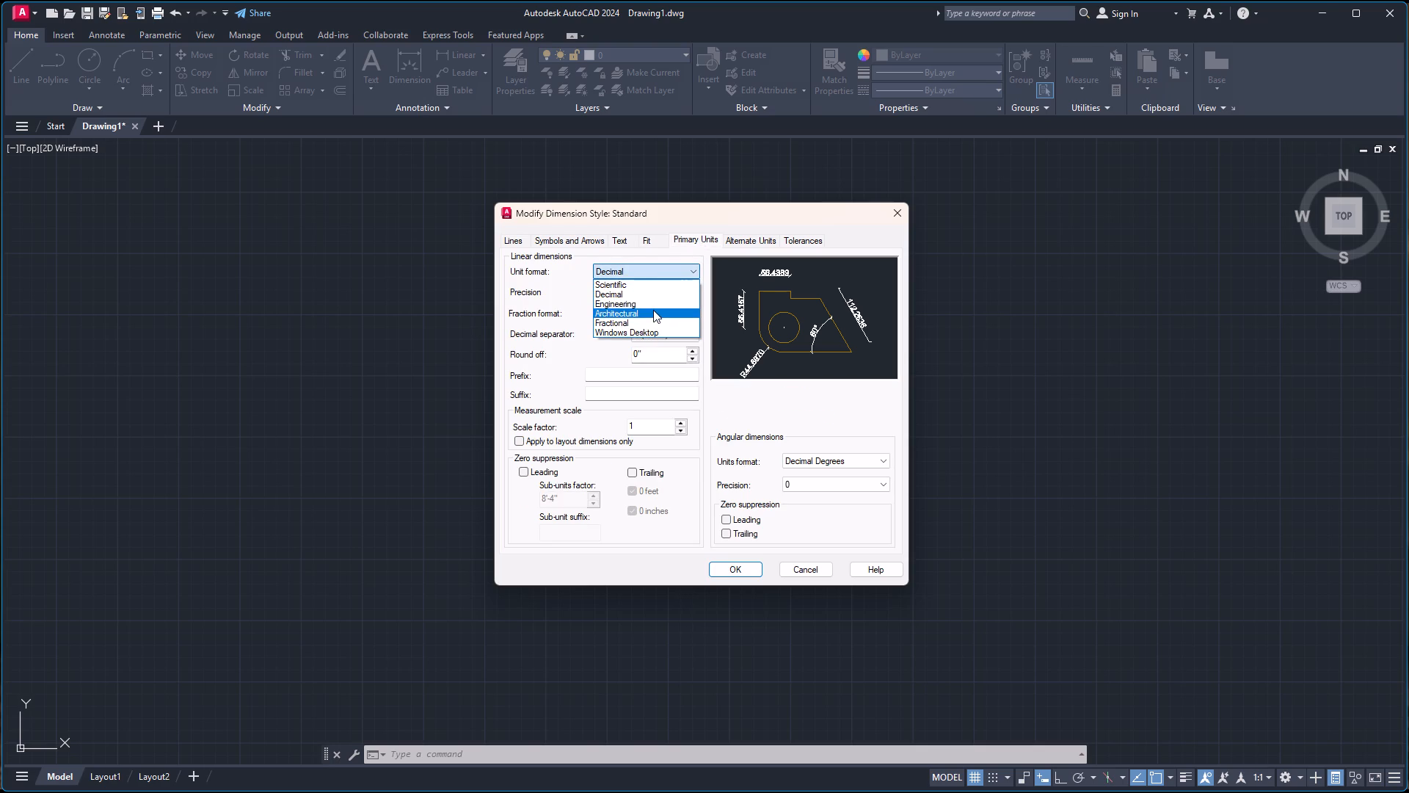
{"action": "left_click", "coordinate": [653, 310]}
{"action": "left_click", "coordinate": [674, 288]}
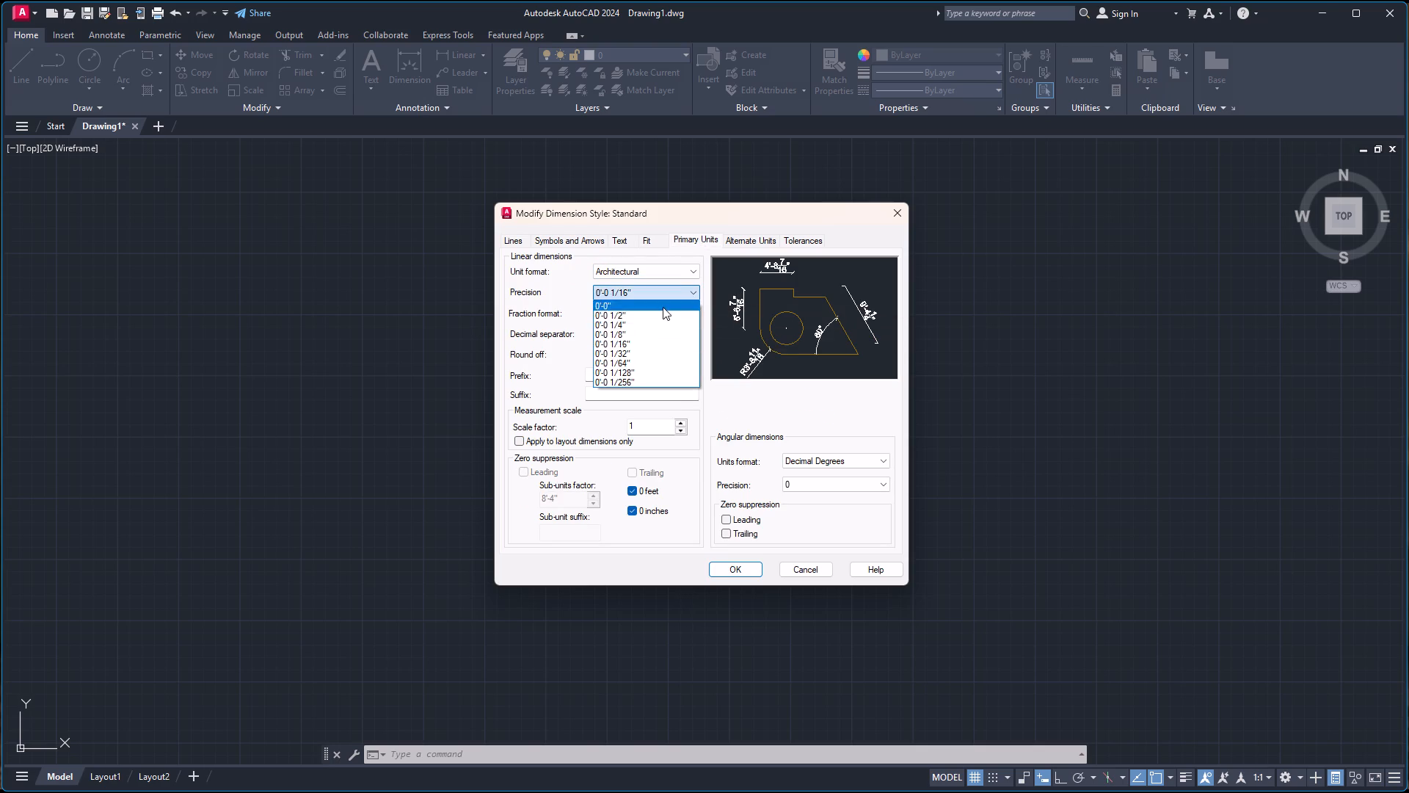
{"action": "left_click", "coordinate": [656, 316]}
{"action": "left_click", "coordinate": [737, 562]}
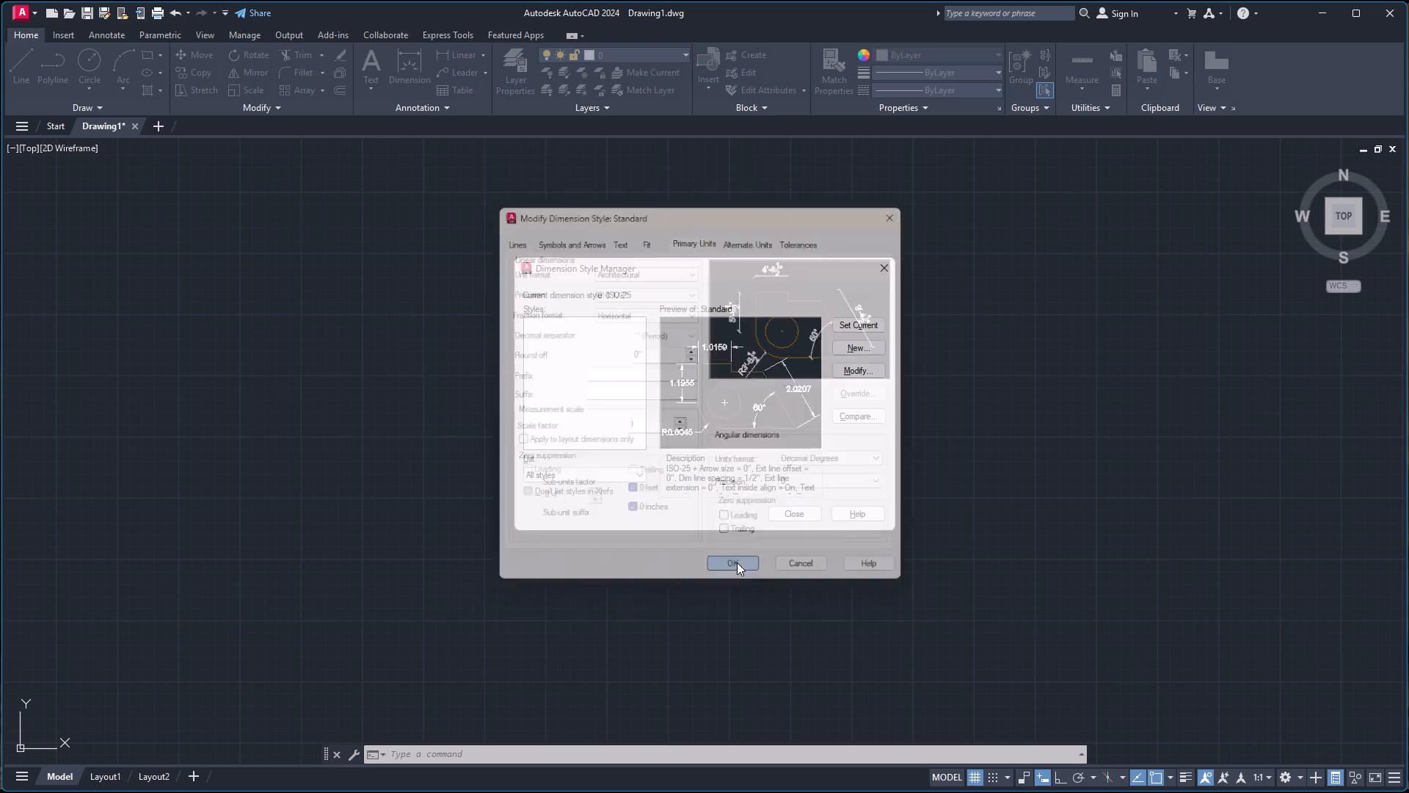
Make Standard the current dimension style and close the style manager.
{"action": "left_click", "coordinate": [862, 324]}
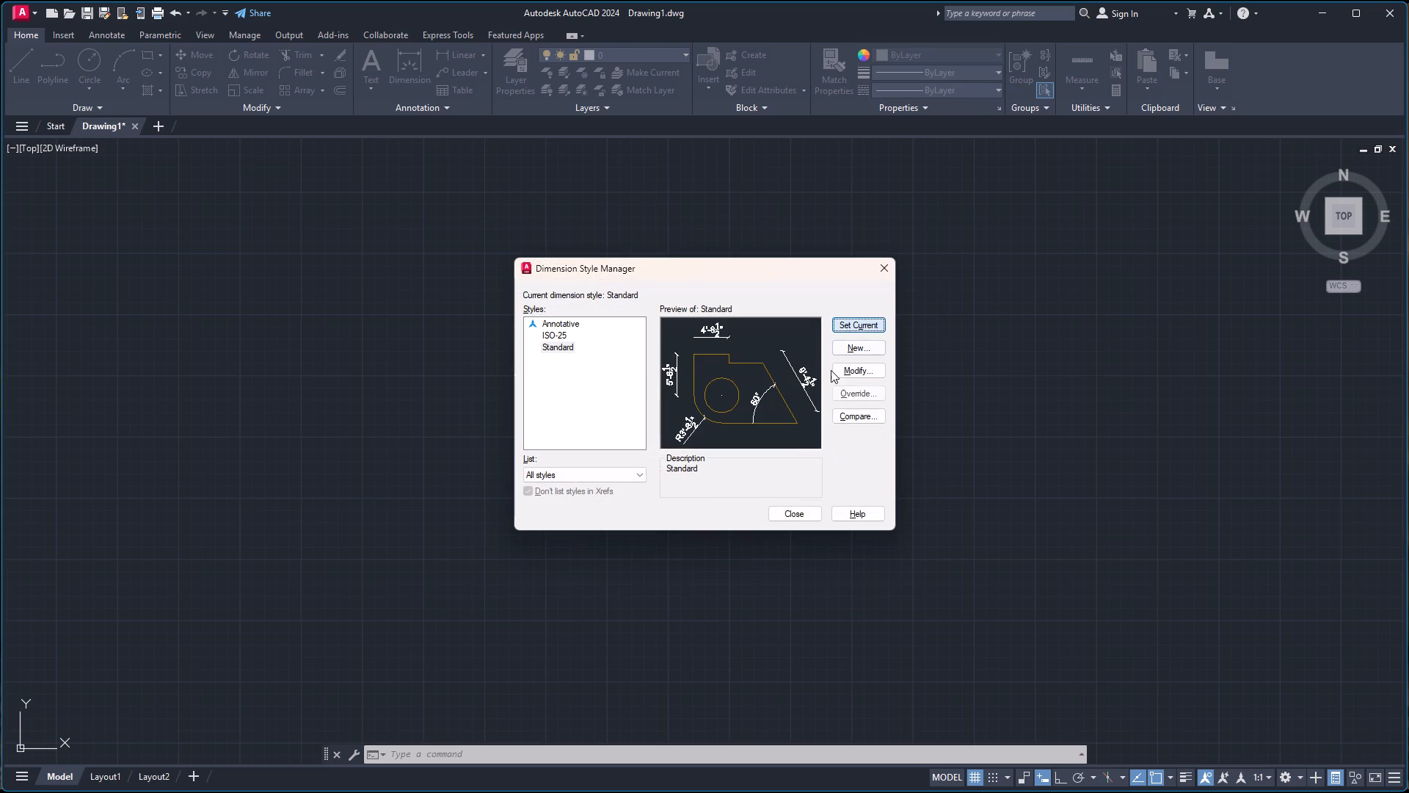
{"action": "left_click", "coordinate": [782, 514]}
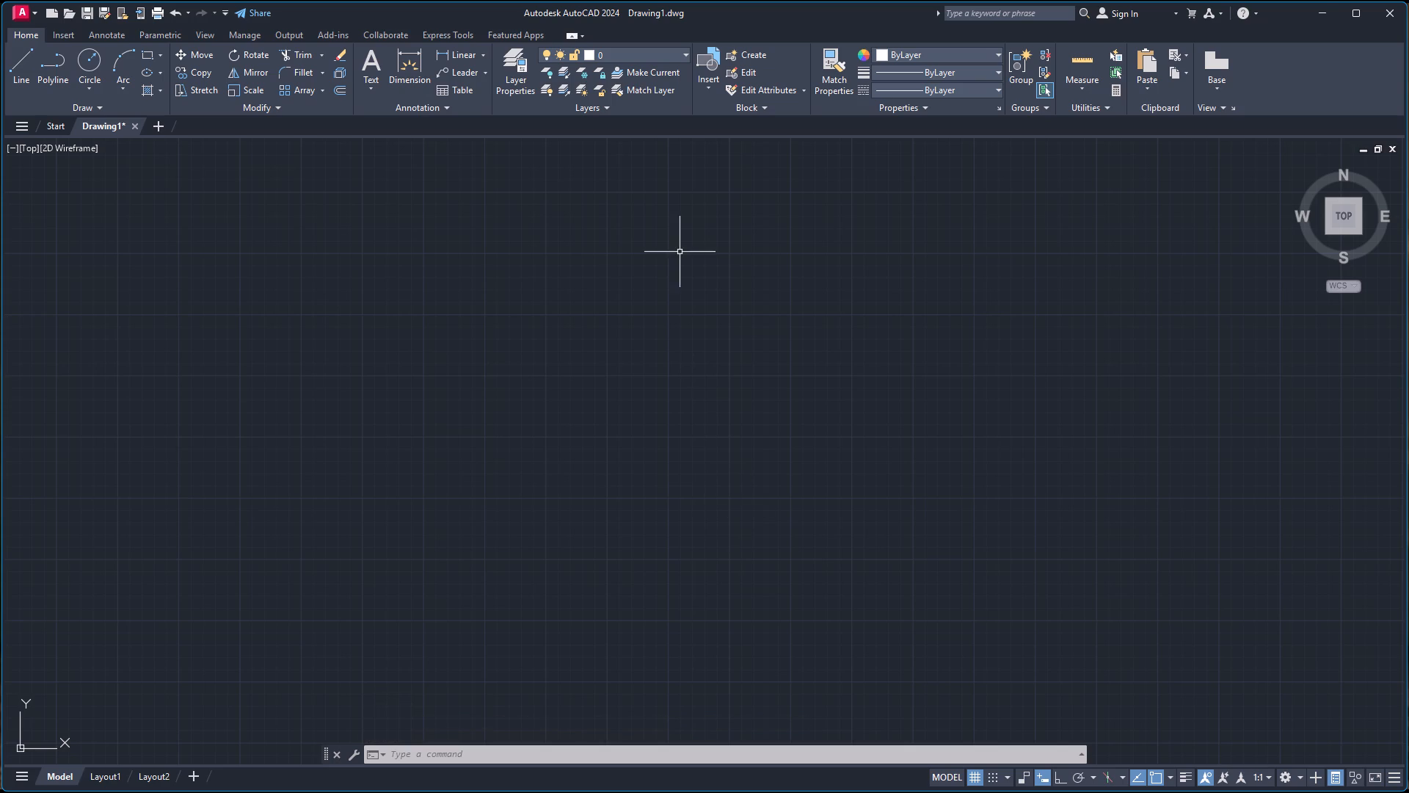
Create a new layer named Walls and collapse the layer manager.
{"action": "left_click", "coordinate": [499, 79]}
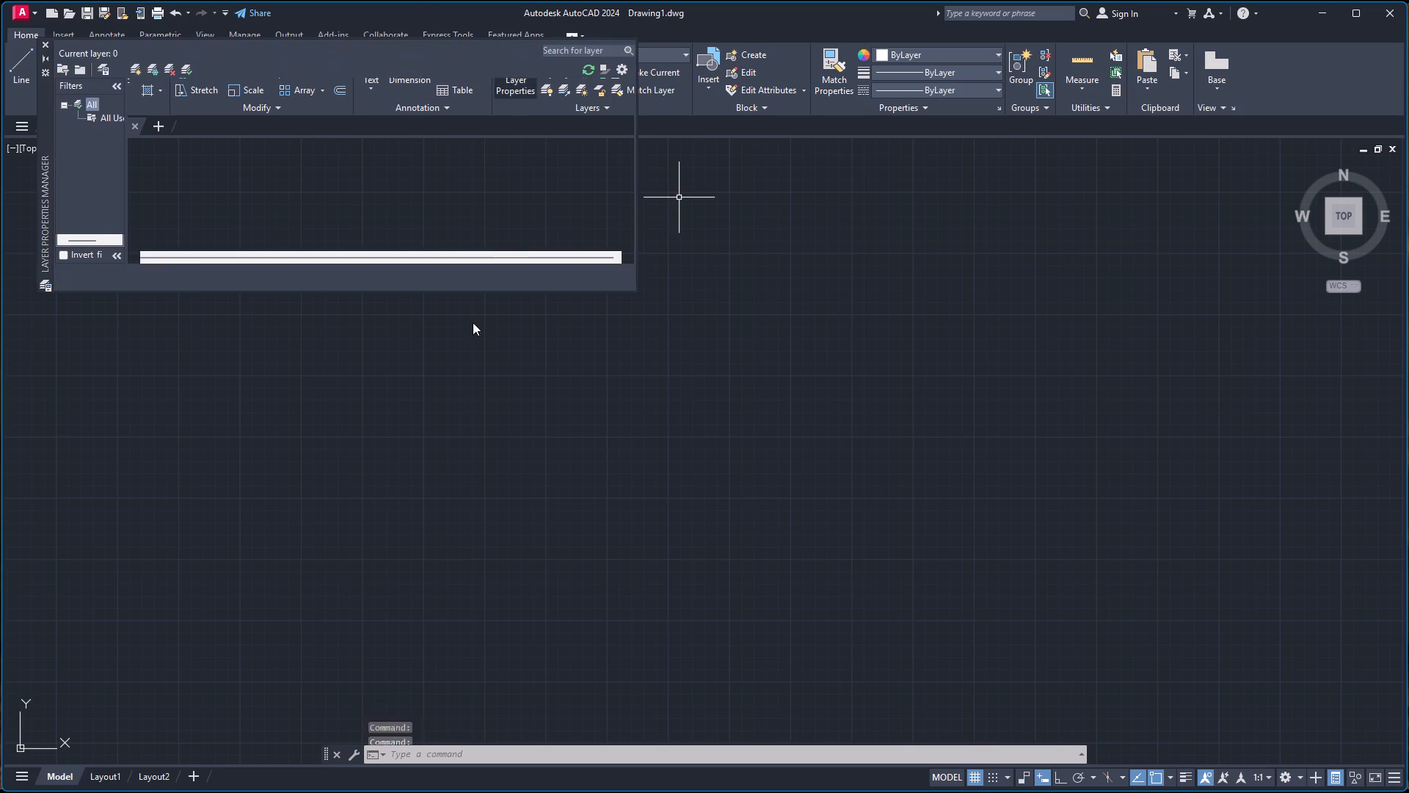
{"action": "left_click", "coordinate": [137, 66]}
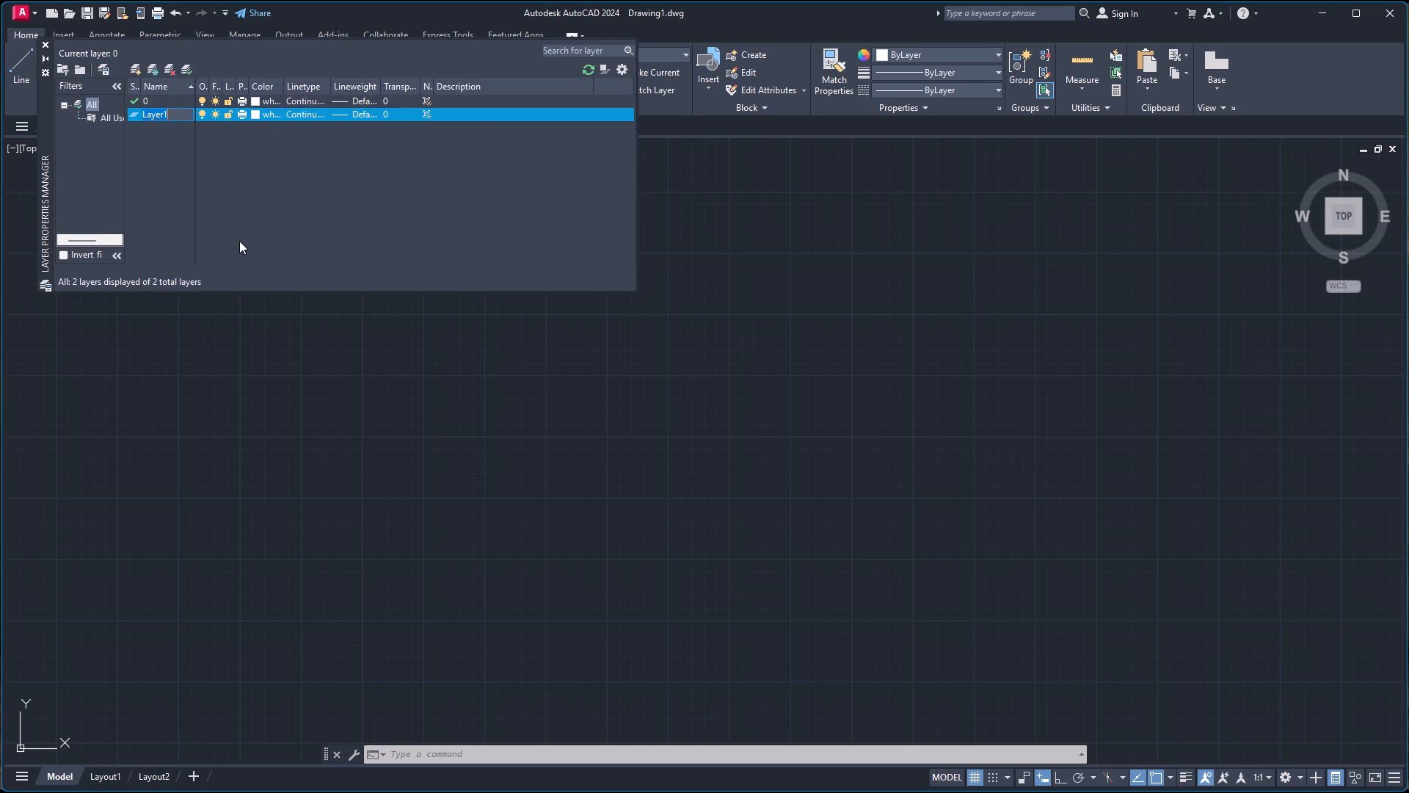
{"action": "type", "text": "Walls"}
{"action": "key", "text": "Return"}
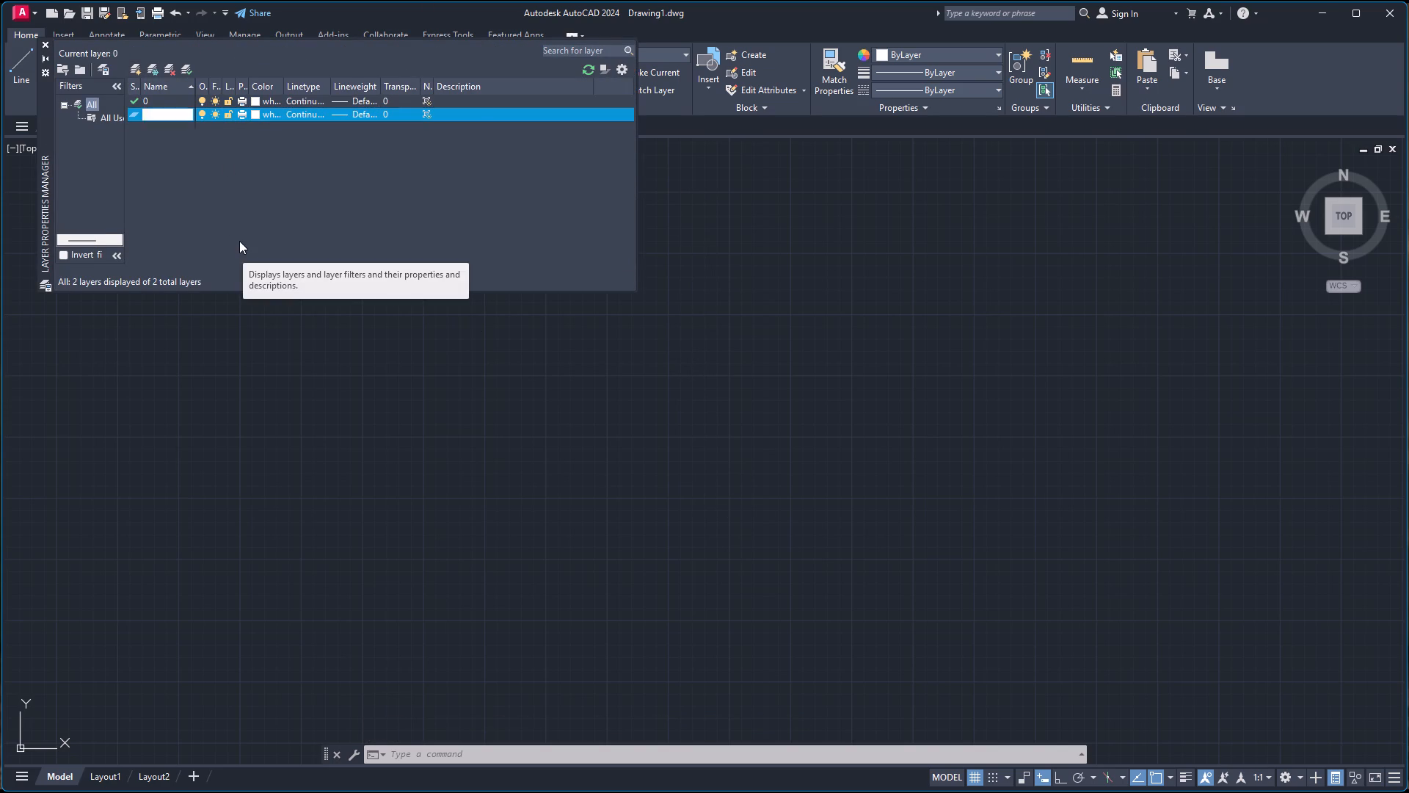
{"action": "left_click", "coordinate": [45, 59]}
Turn ortho on and draw a horizontal and a vertical construction line crossing at one point in the upper-left drawing area.
{"action": "scroll", "coordinate": [481, 320], "scroll_direction": "up", "scroll_amount": 3}
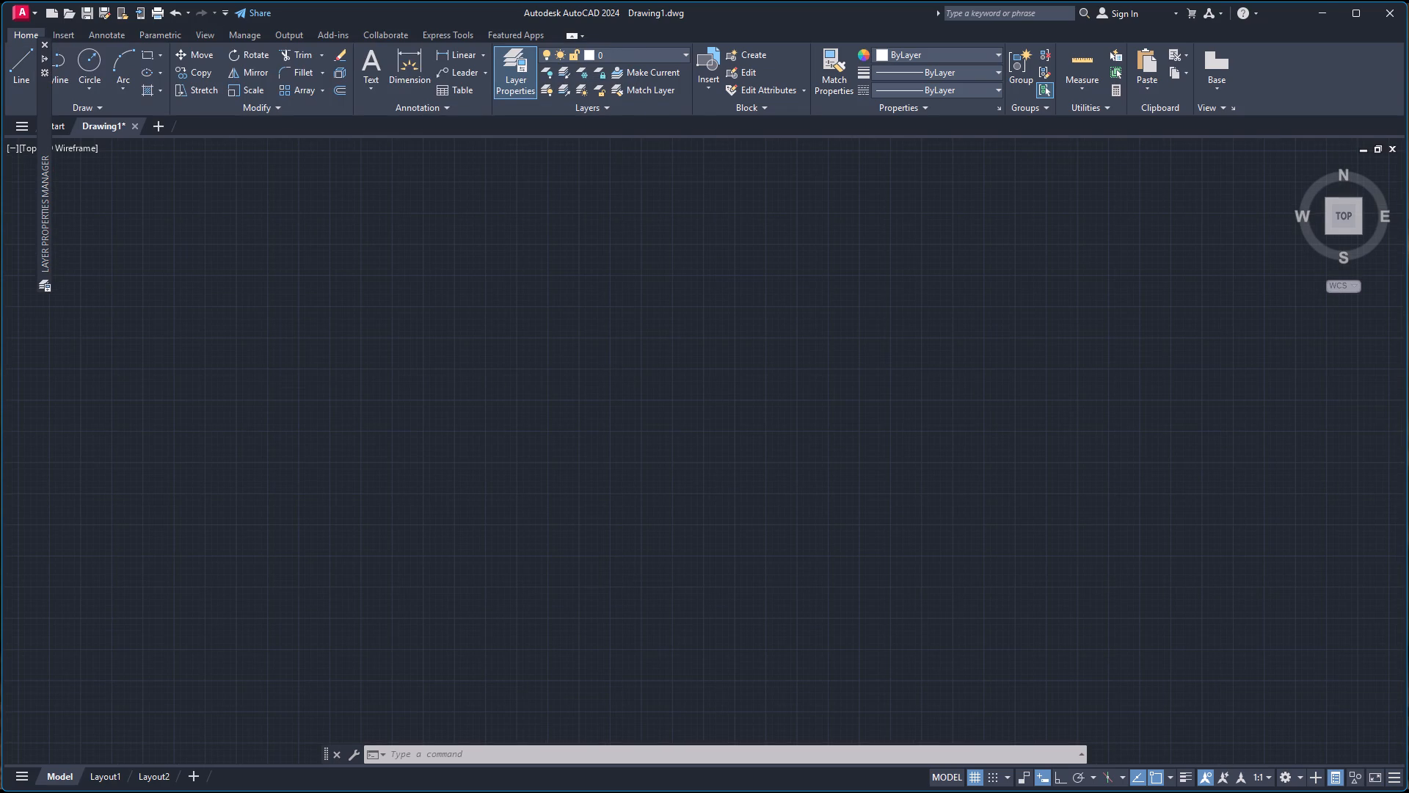
{"action": "key", "text": "x"}
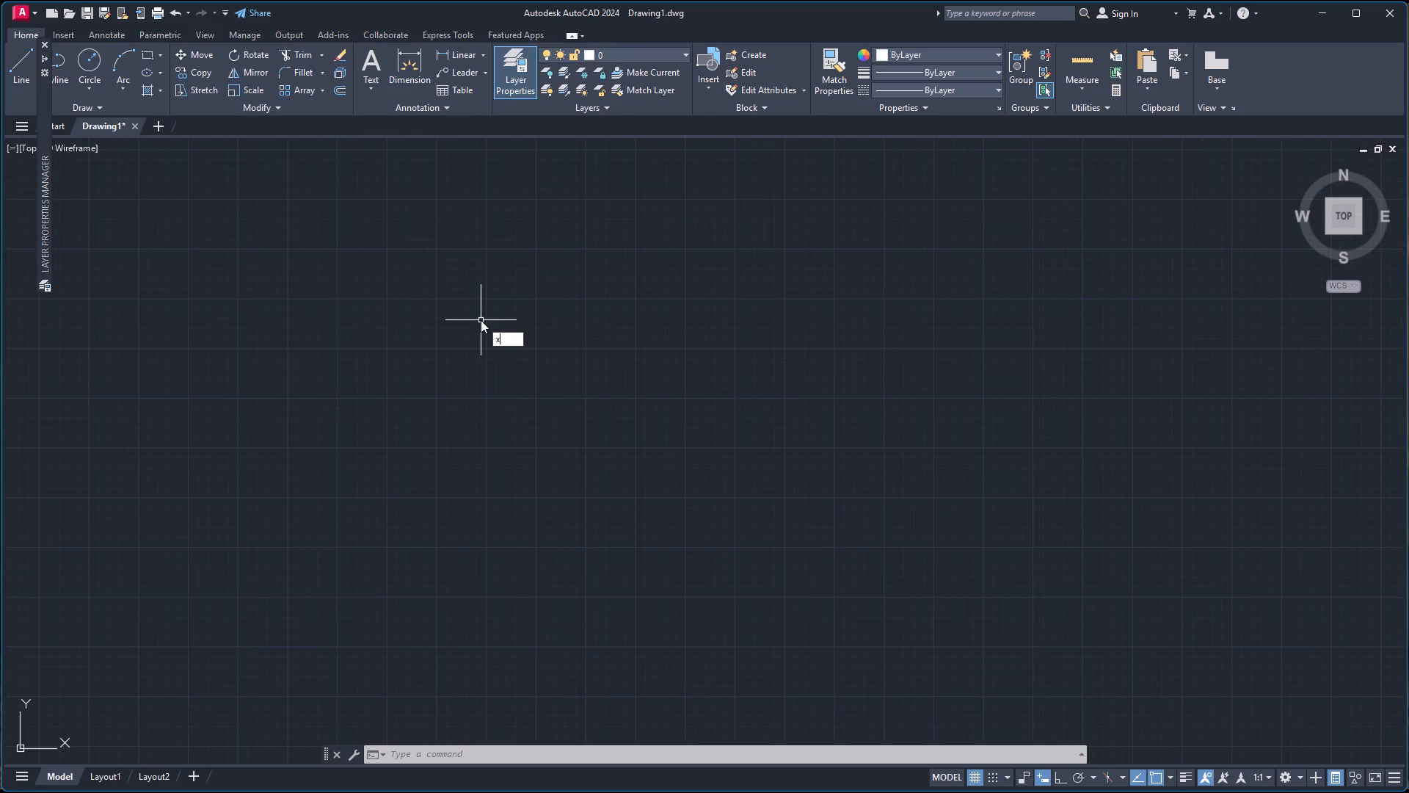
{"action": "key", "text": "l"}
{"action": "key", "text": "Return"}
{"action": "left_click", "coordinate": [302, 278]}
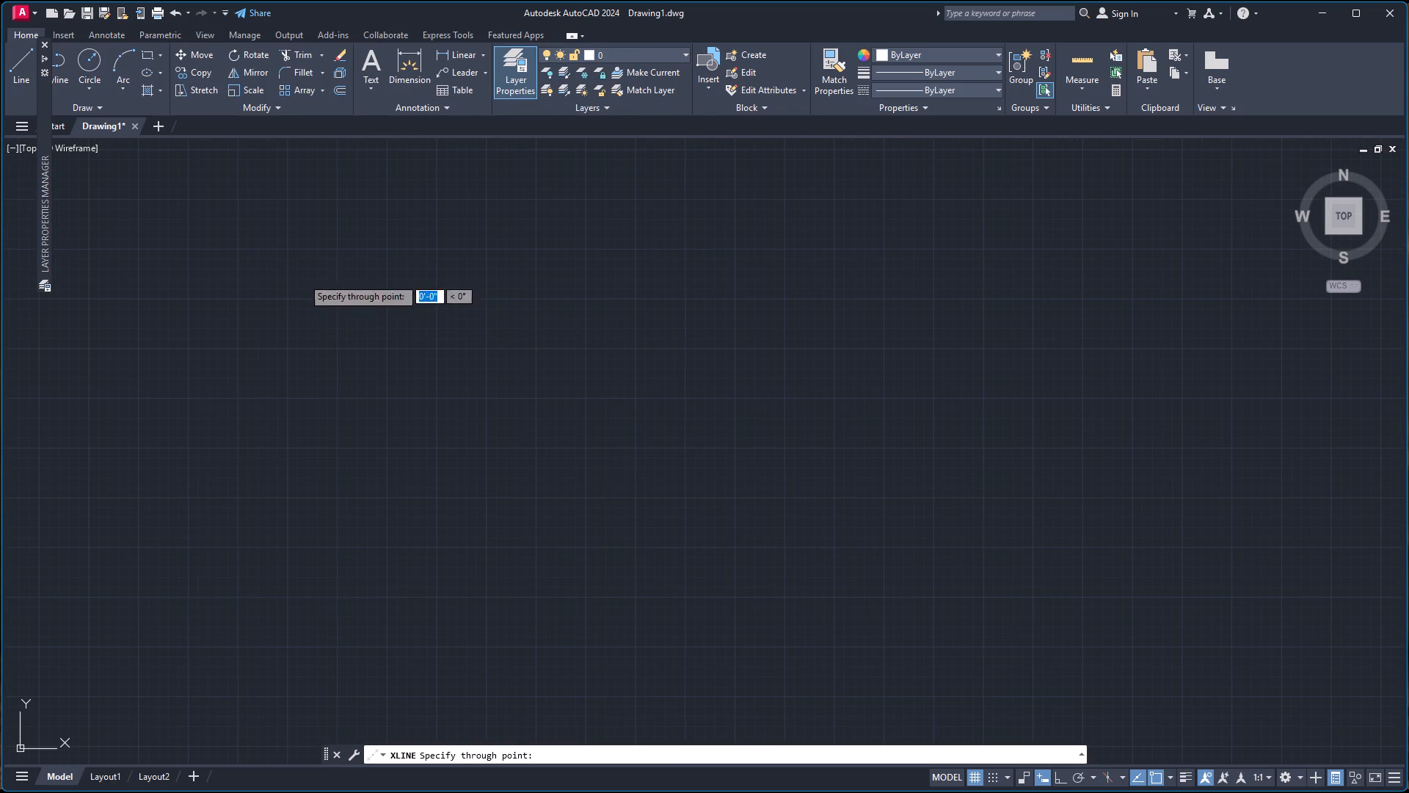
{"action": "key", "text": "F8"}
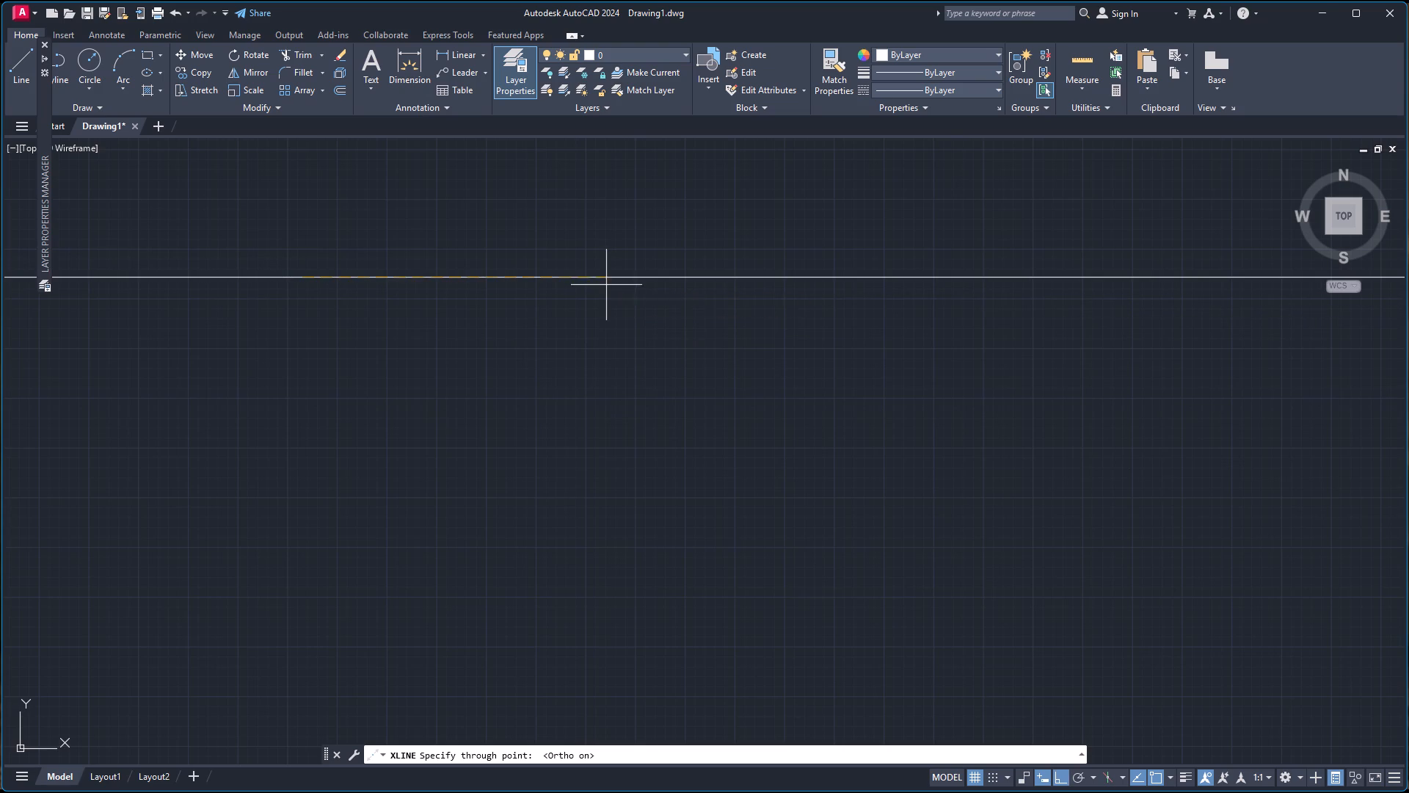
{"action": "left_click", "coordinate": [605, 281]}
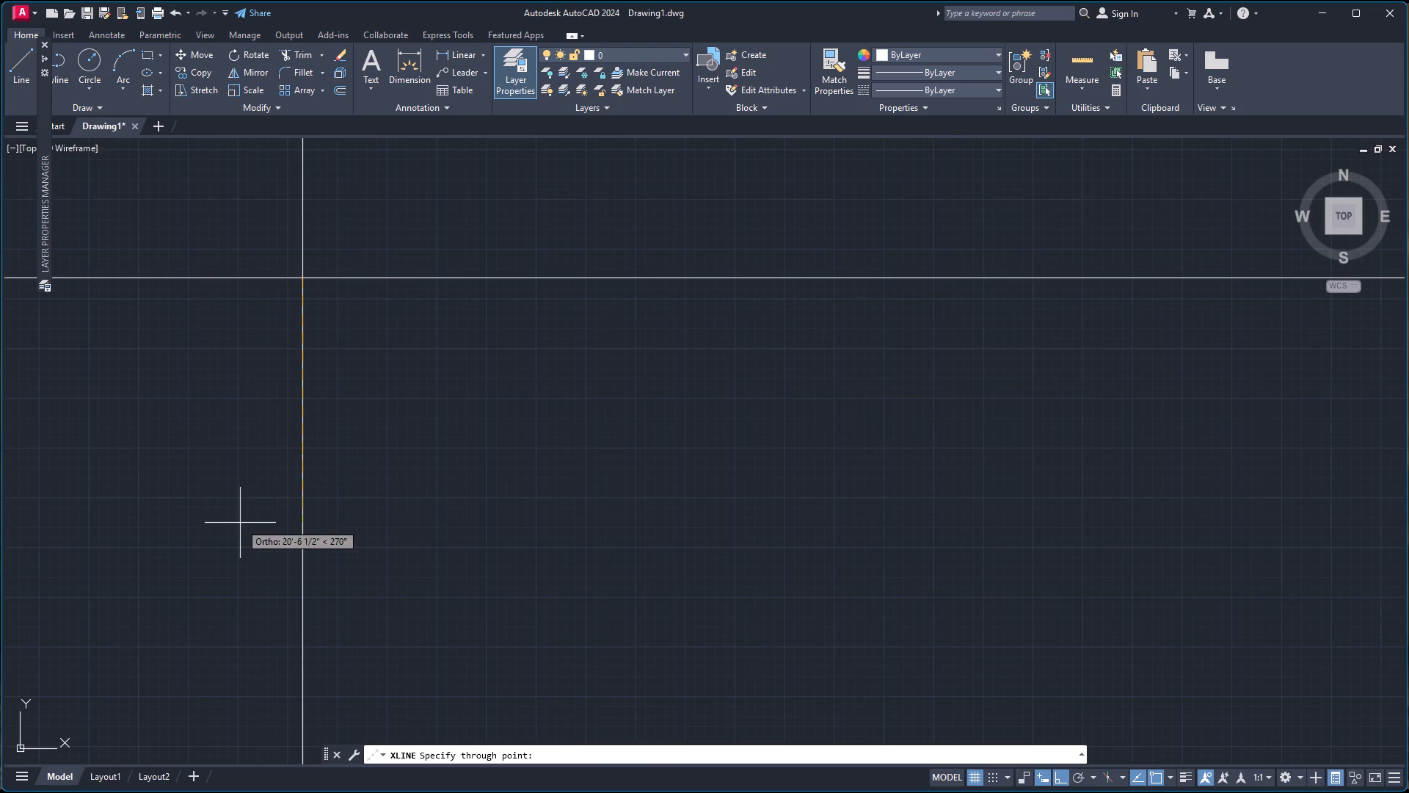
{"action": "left_click", "coordinate": [240, 523]}
{"action": "key", "text": "space"}
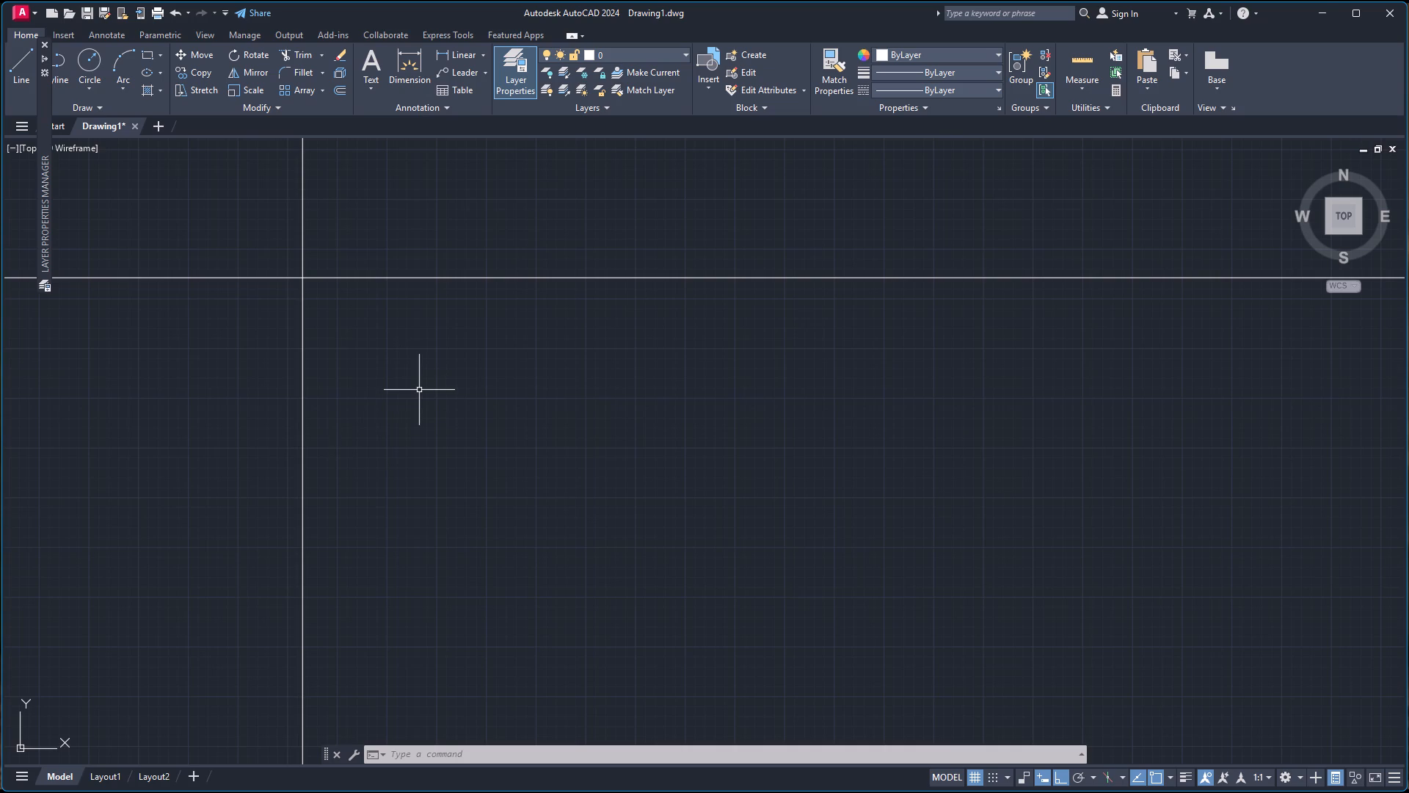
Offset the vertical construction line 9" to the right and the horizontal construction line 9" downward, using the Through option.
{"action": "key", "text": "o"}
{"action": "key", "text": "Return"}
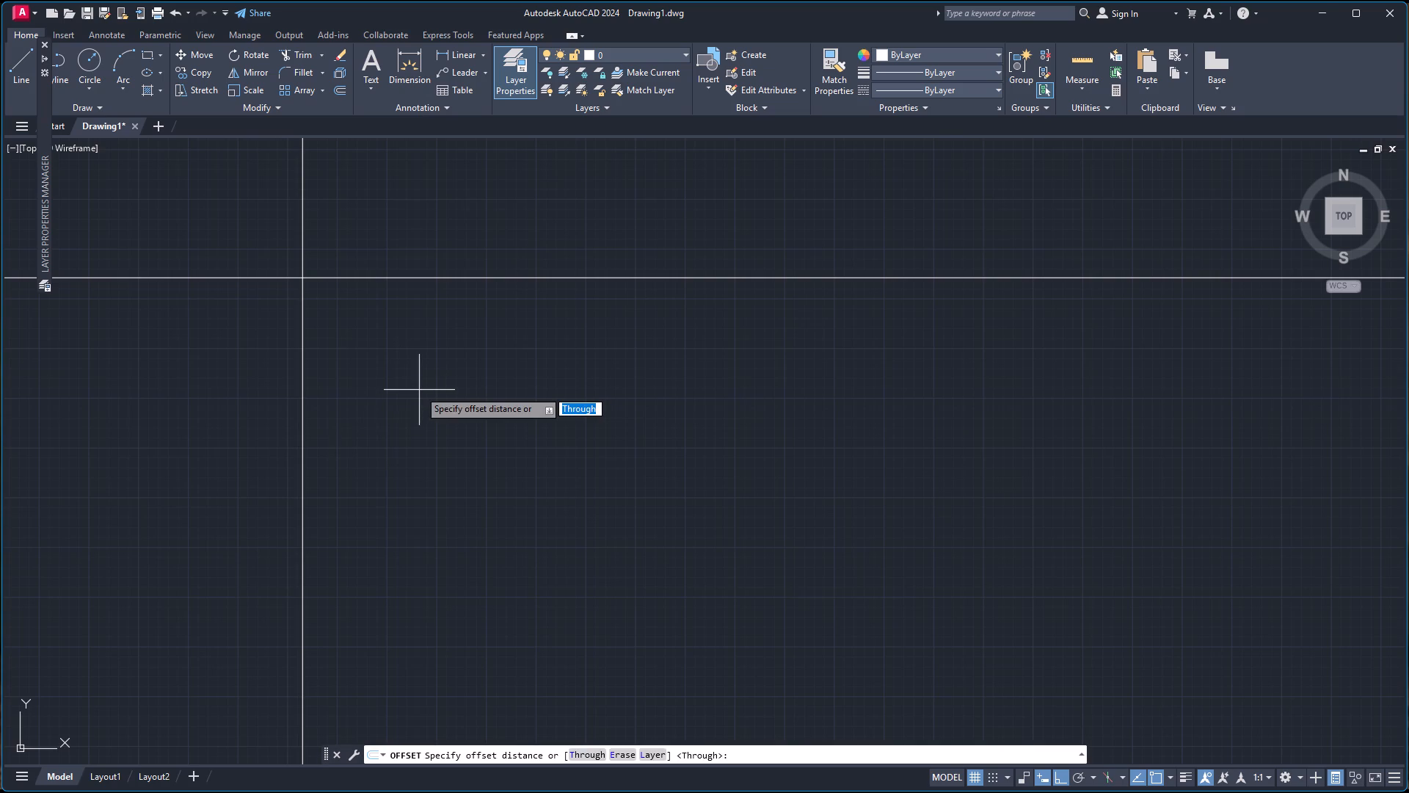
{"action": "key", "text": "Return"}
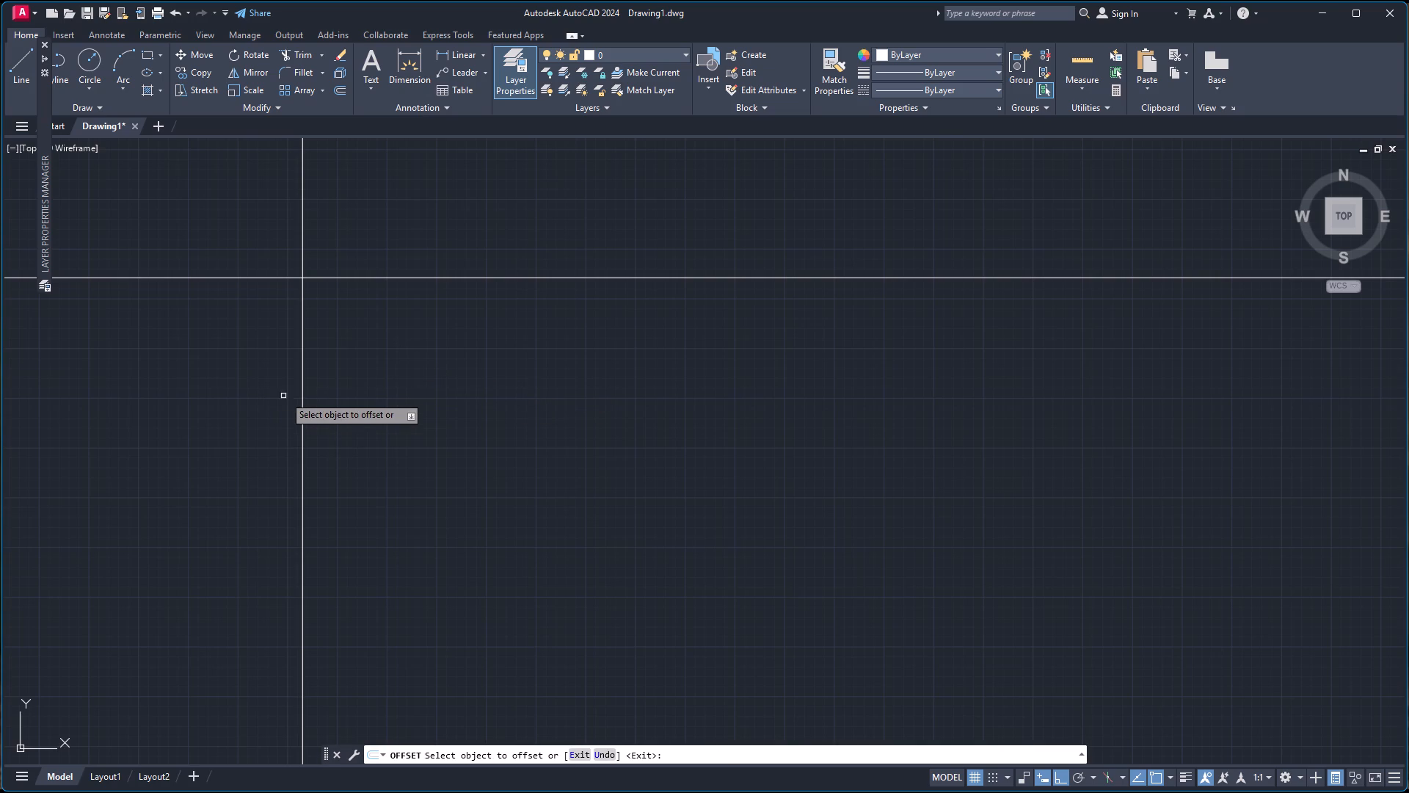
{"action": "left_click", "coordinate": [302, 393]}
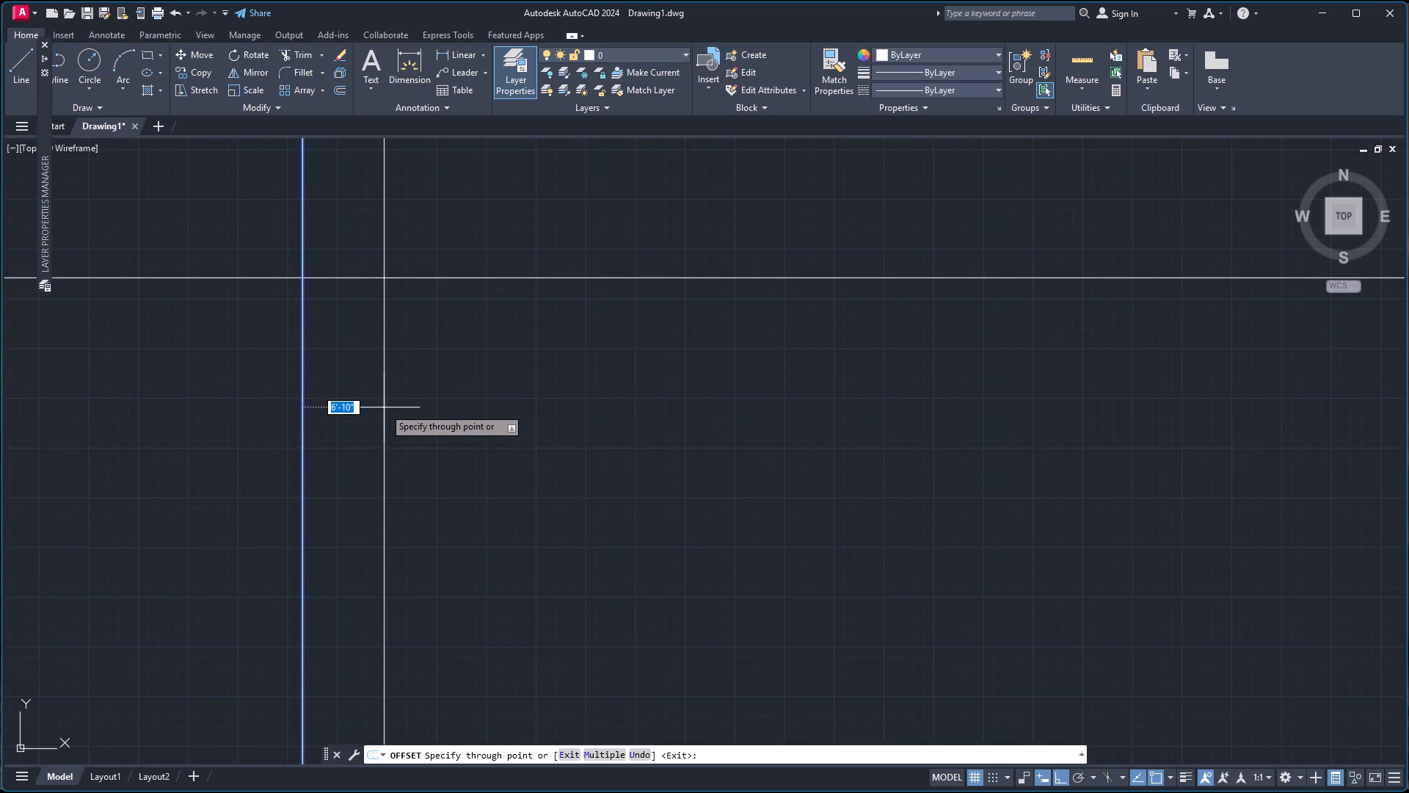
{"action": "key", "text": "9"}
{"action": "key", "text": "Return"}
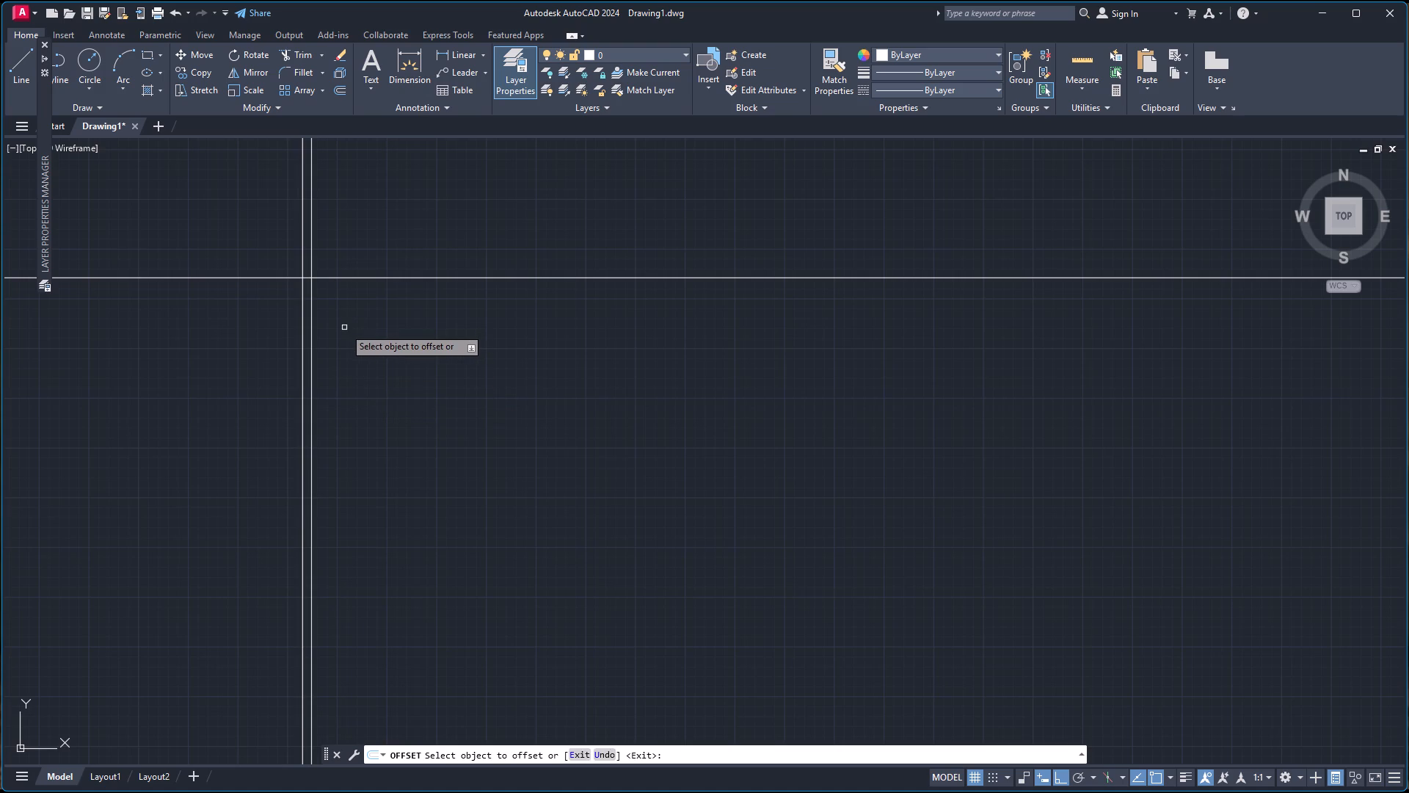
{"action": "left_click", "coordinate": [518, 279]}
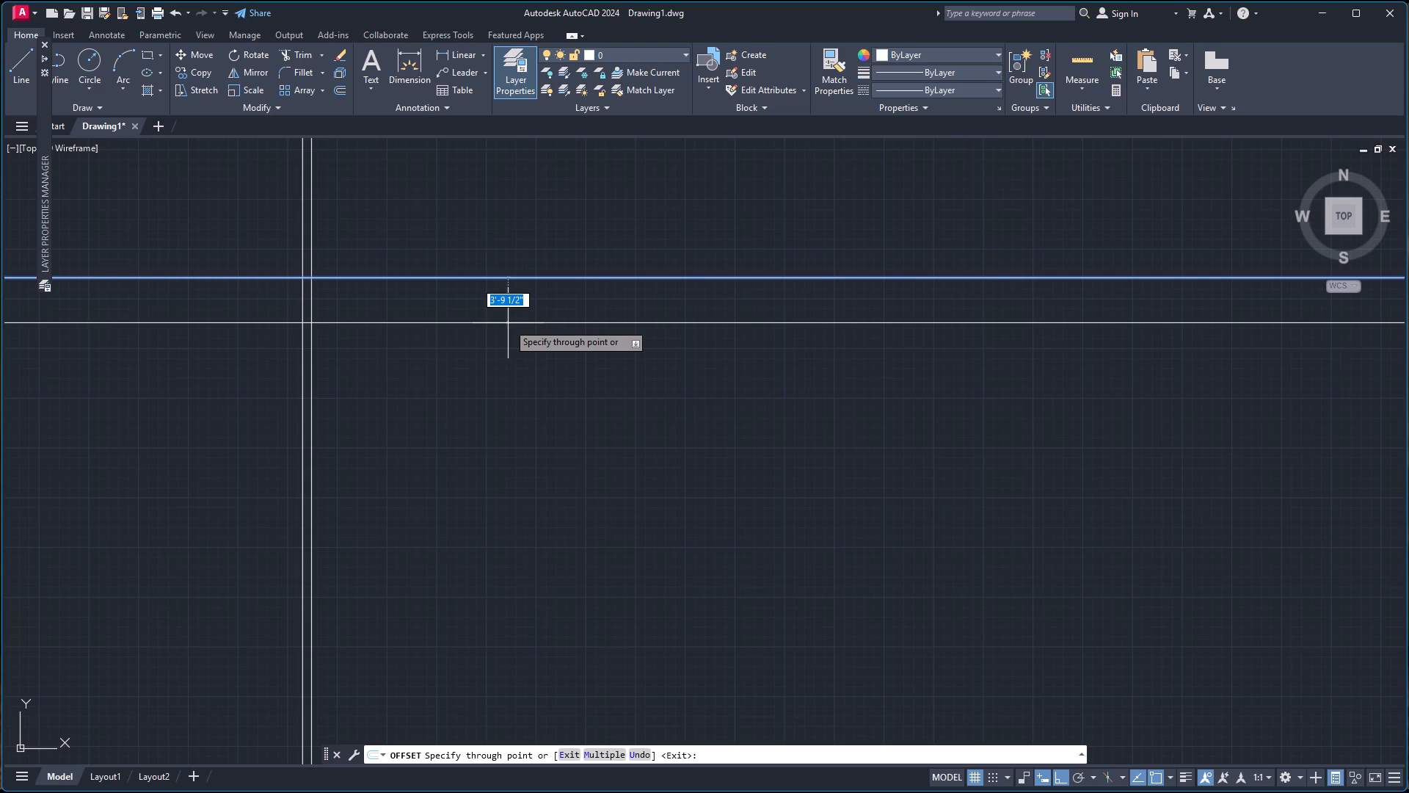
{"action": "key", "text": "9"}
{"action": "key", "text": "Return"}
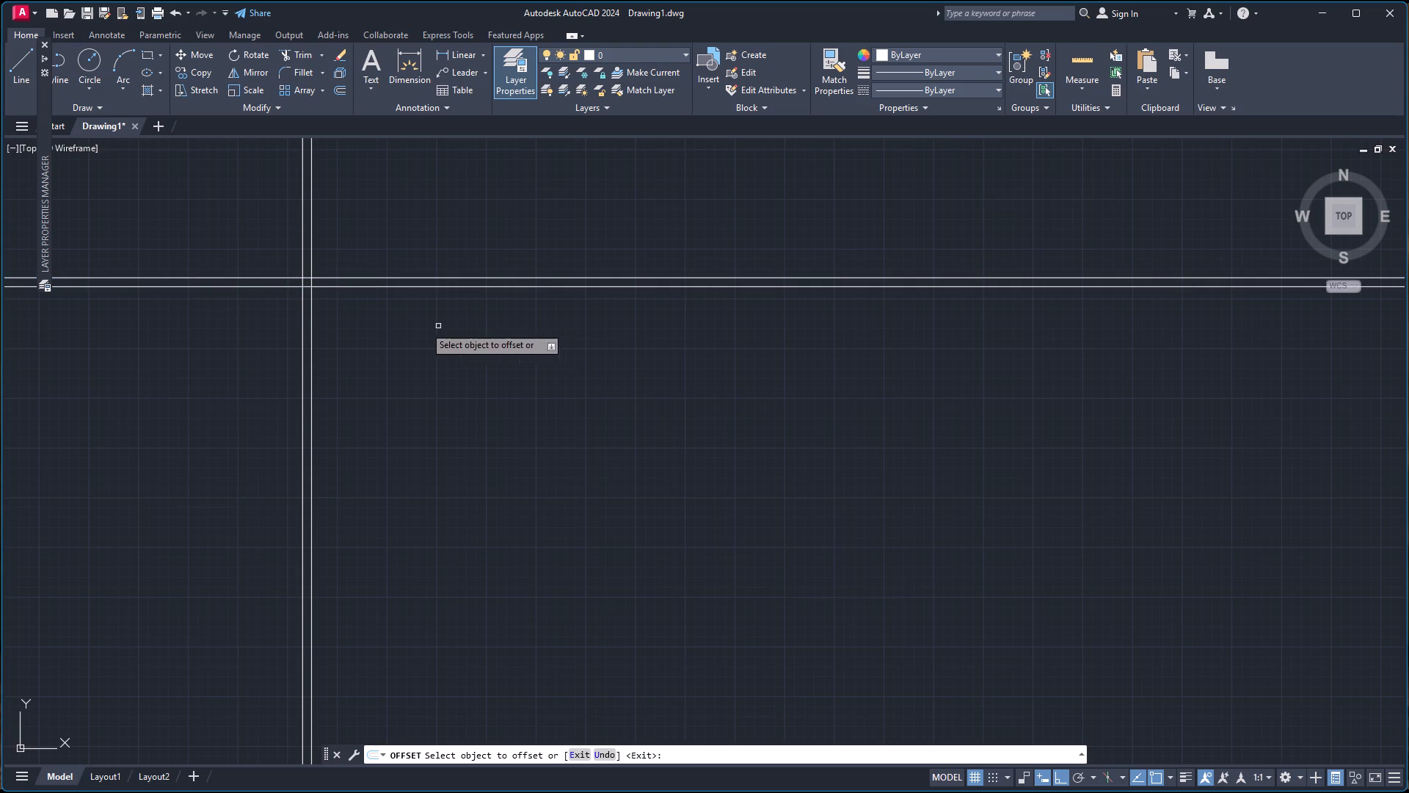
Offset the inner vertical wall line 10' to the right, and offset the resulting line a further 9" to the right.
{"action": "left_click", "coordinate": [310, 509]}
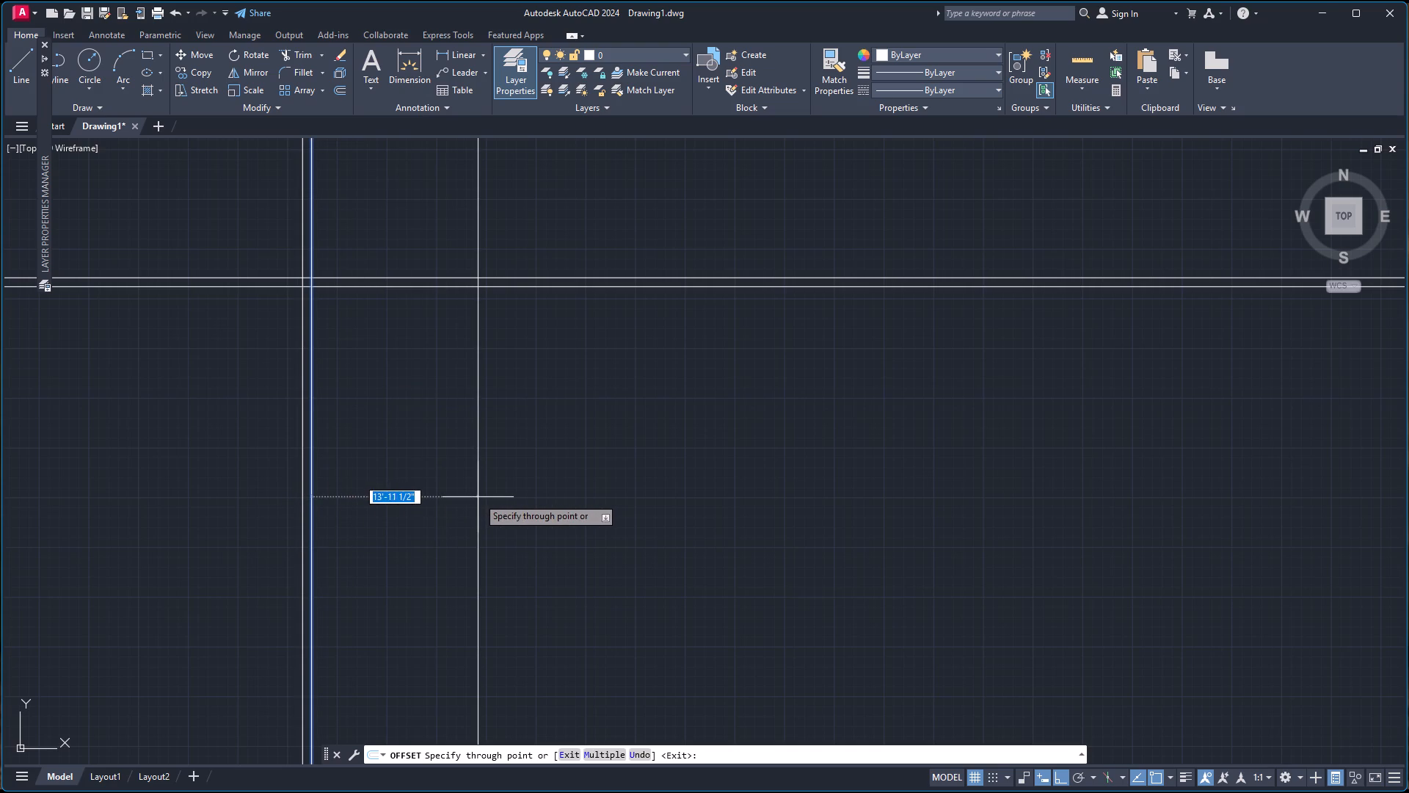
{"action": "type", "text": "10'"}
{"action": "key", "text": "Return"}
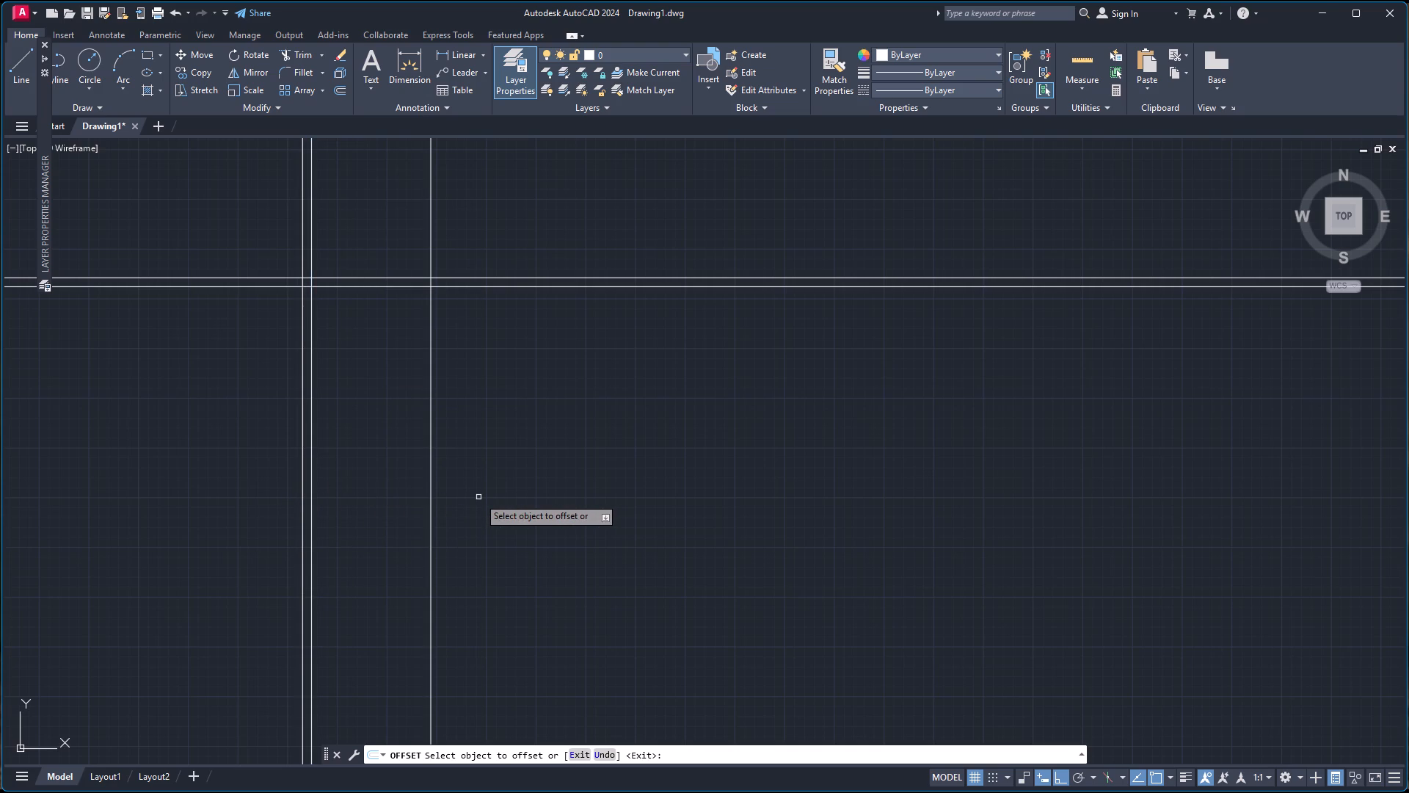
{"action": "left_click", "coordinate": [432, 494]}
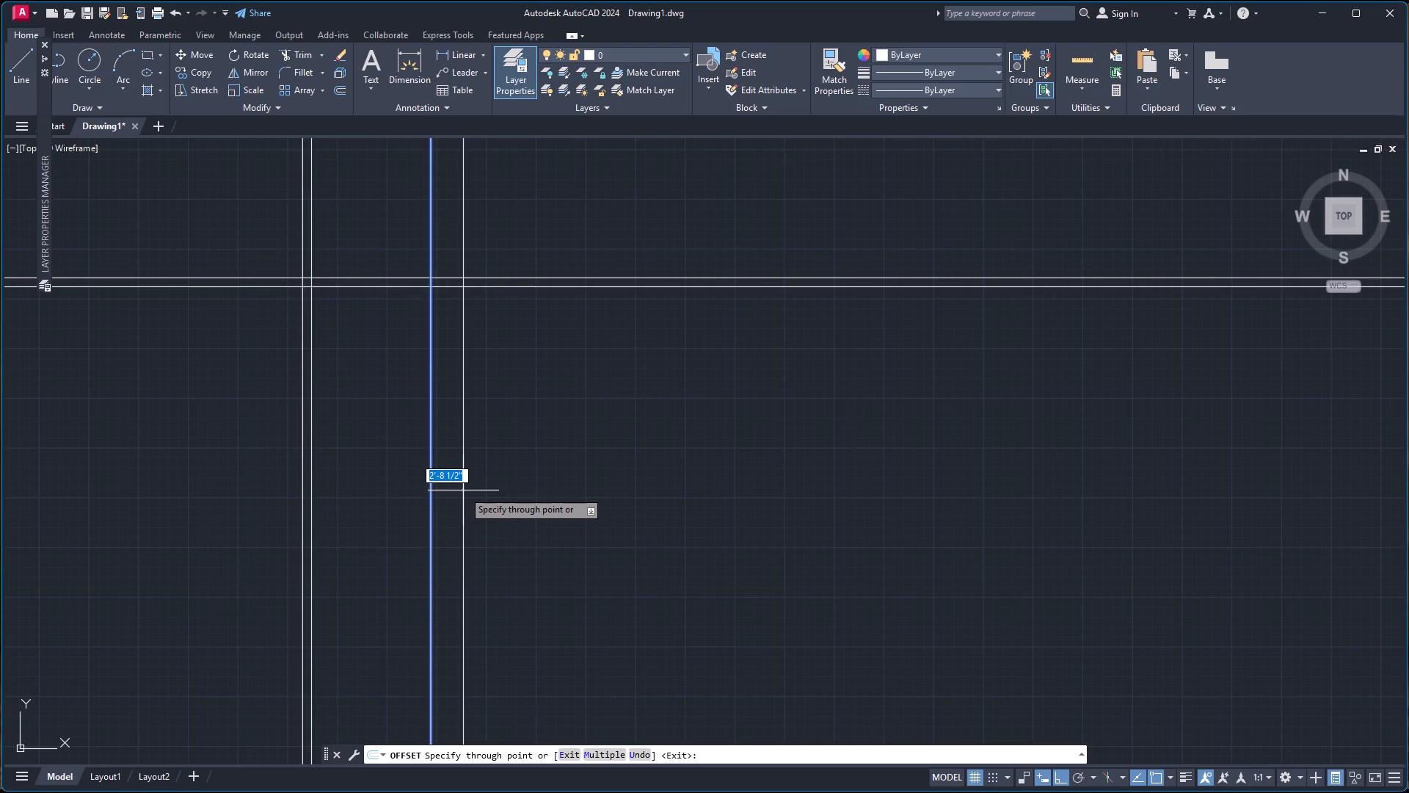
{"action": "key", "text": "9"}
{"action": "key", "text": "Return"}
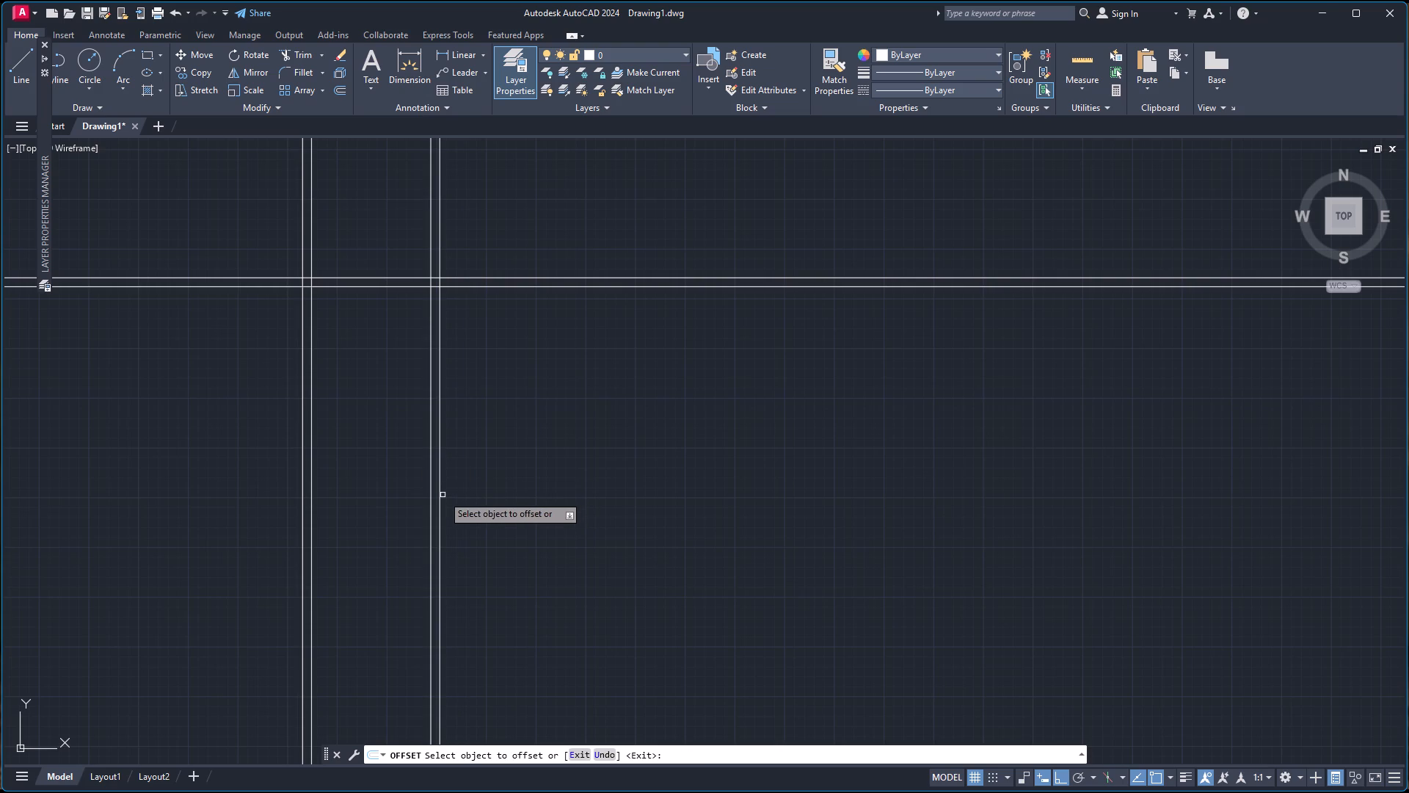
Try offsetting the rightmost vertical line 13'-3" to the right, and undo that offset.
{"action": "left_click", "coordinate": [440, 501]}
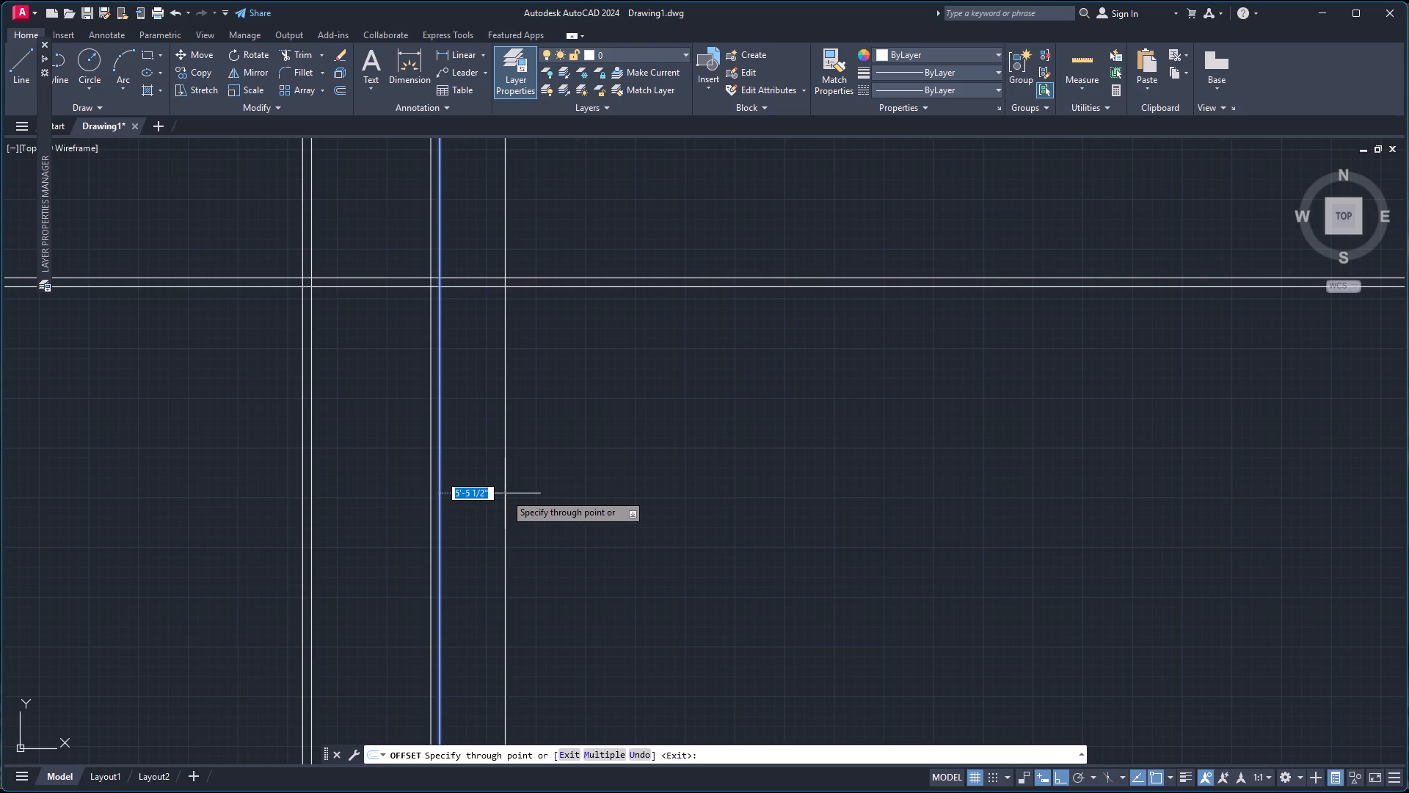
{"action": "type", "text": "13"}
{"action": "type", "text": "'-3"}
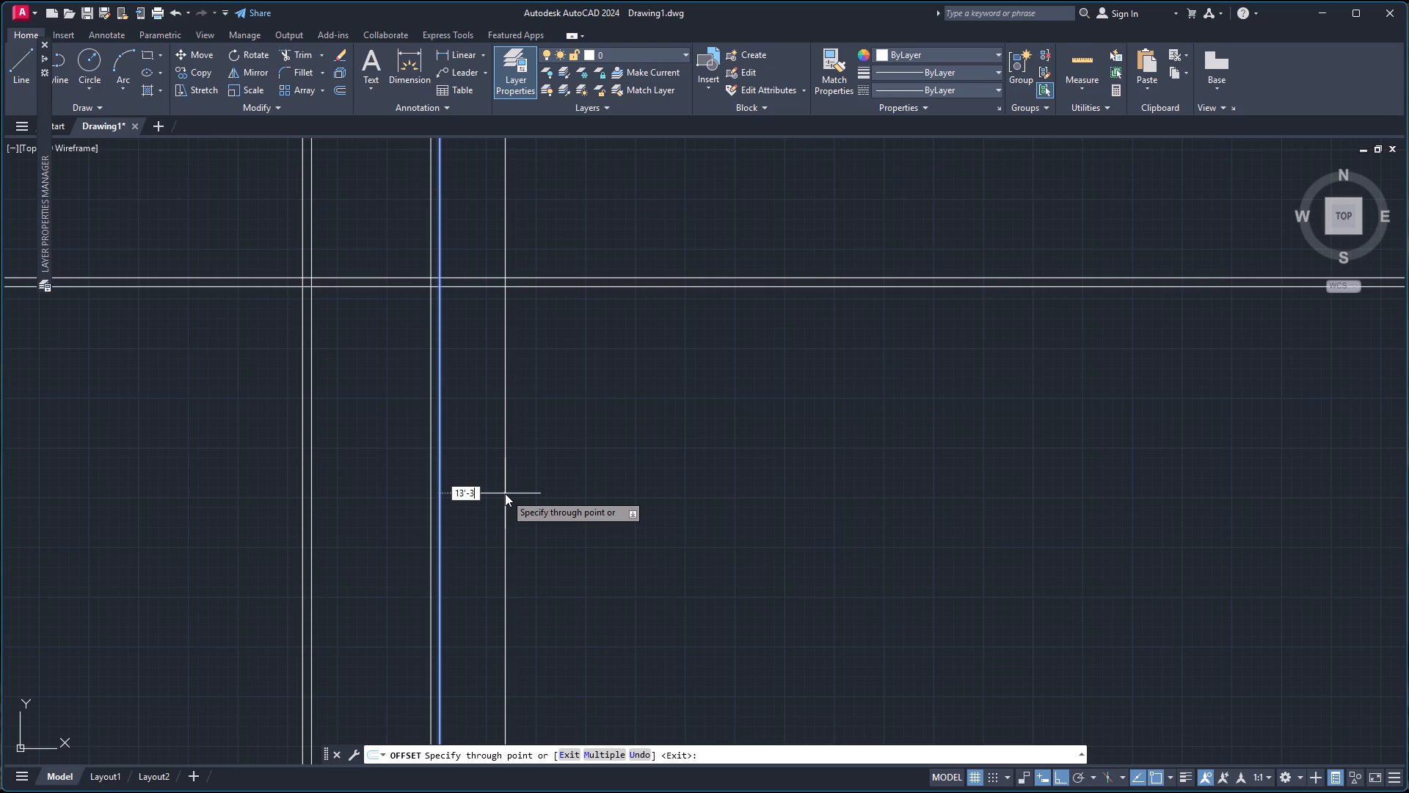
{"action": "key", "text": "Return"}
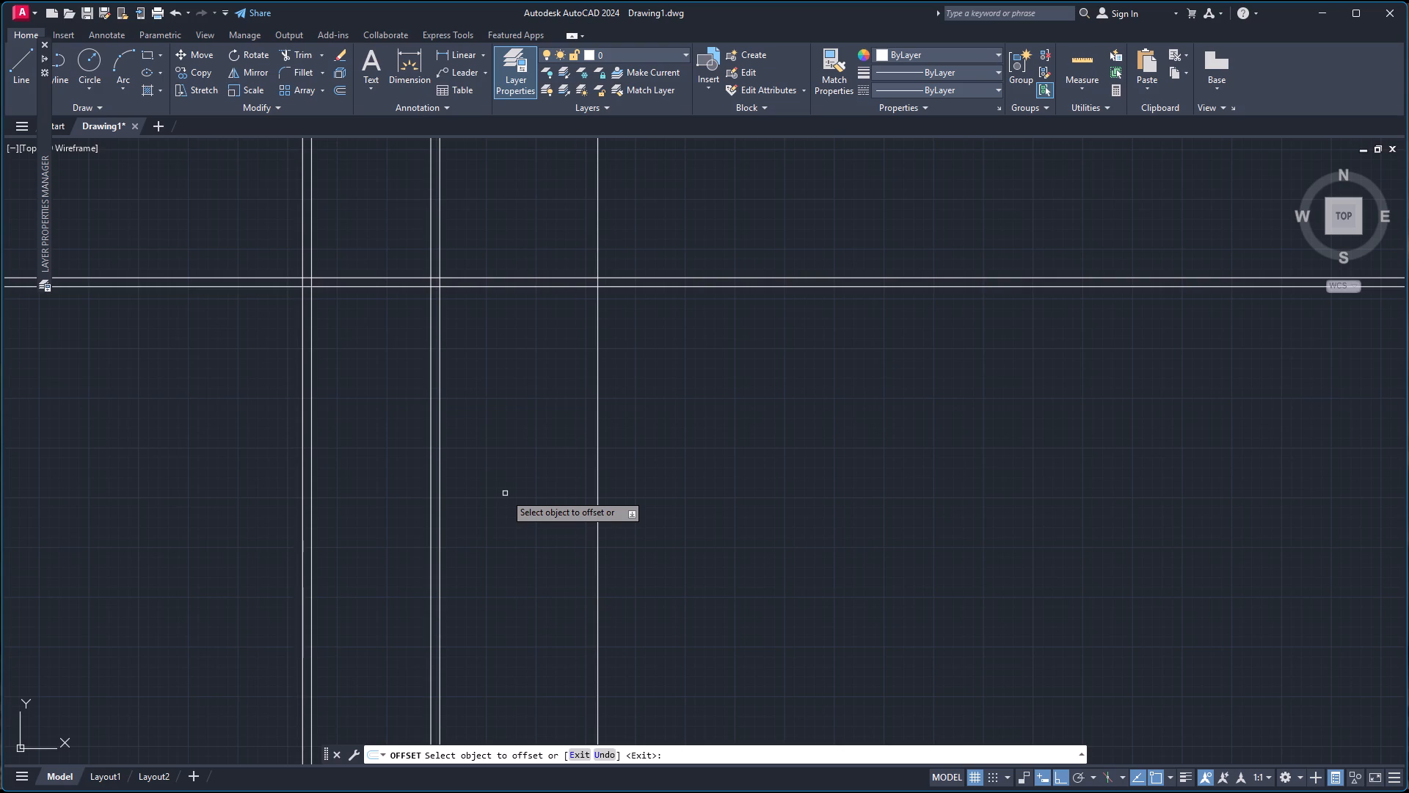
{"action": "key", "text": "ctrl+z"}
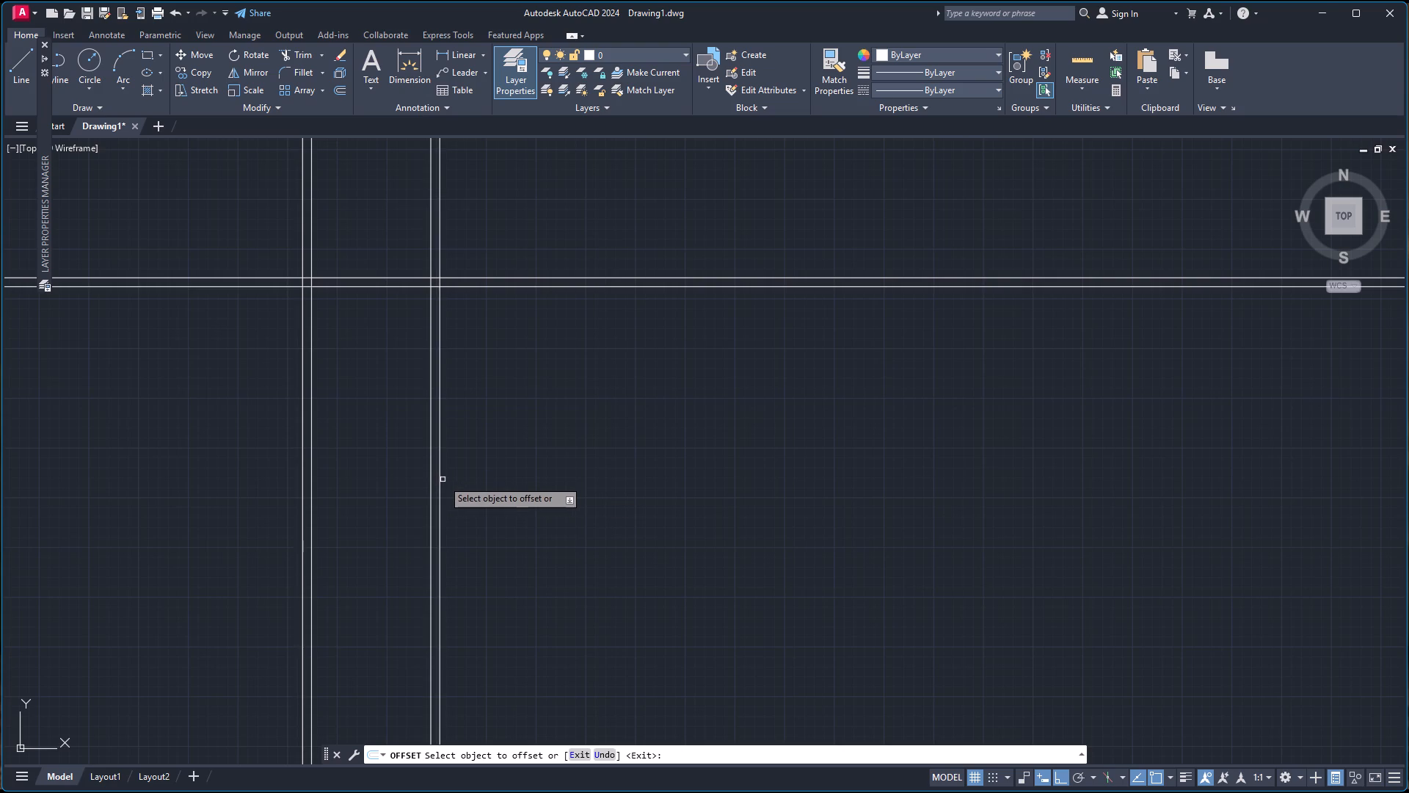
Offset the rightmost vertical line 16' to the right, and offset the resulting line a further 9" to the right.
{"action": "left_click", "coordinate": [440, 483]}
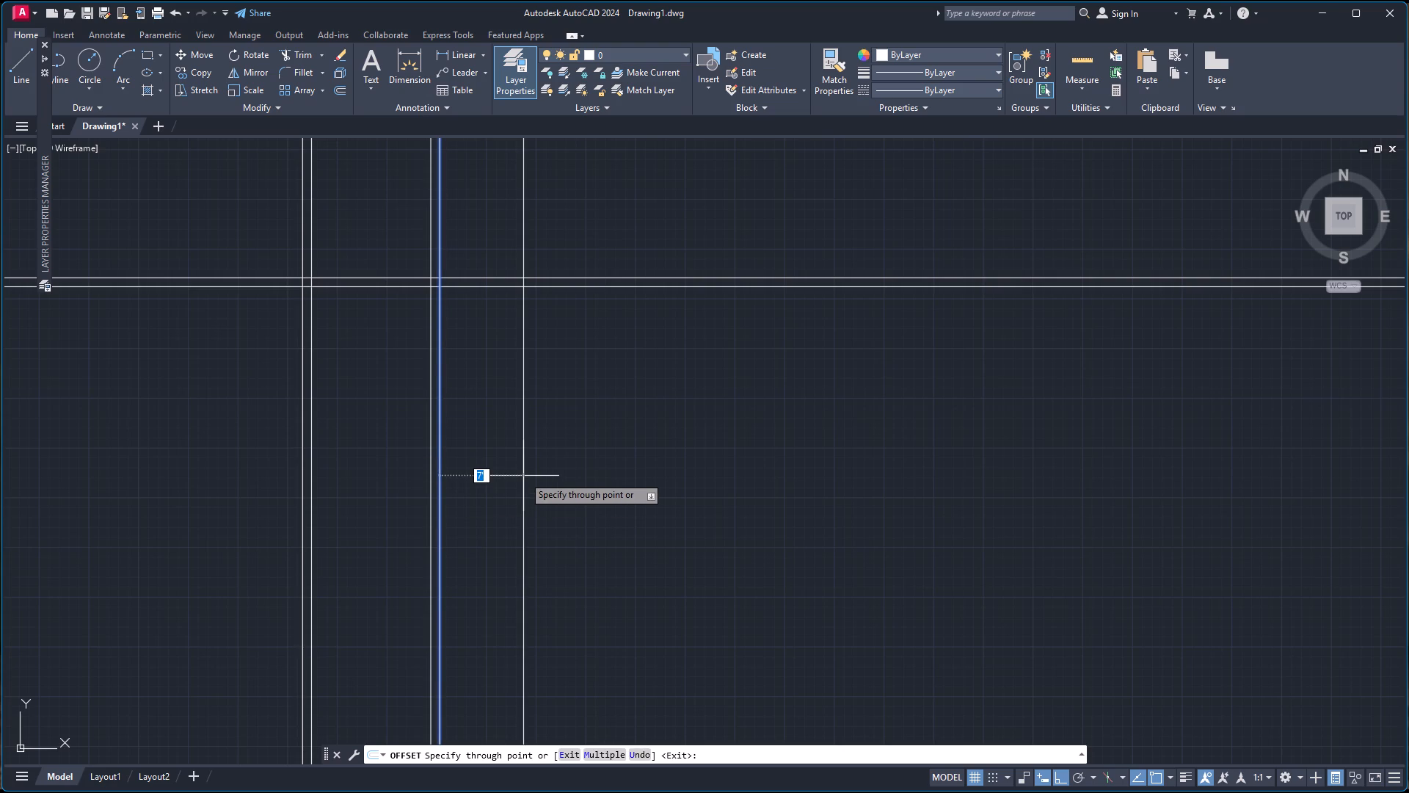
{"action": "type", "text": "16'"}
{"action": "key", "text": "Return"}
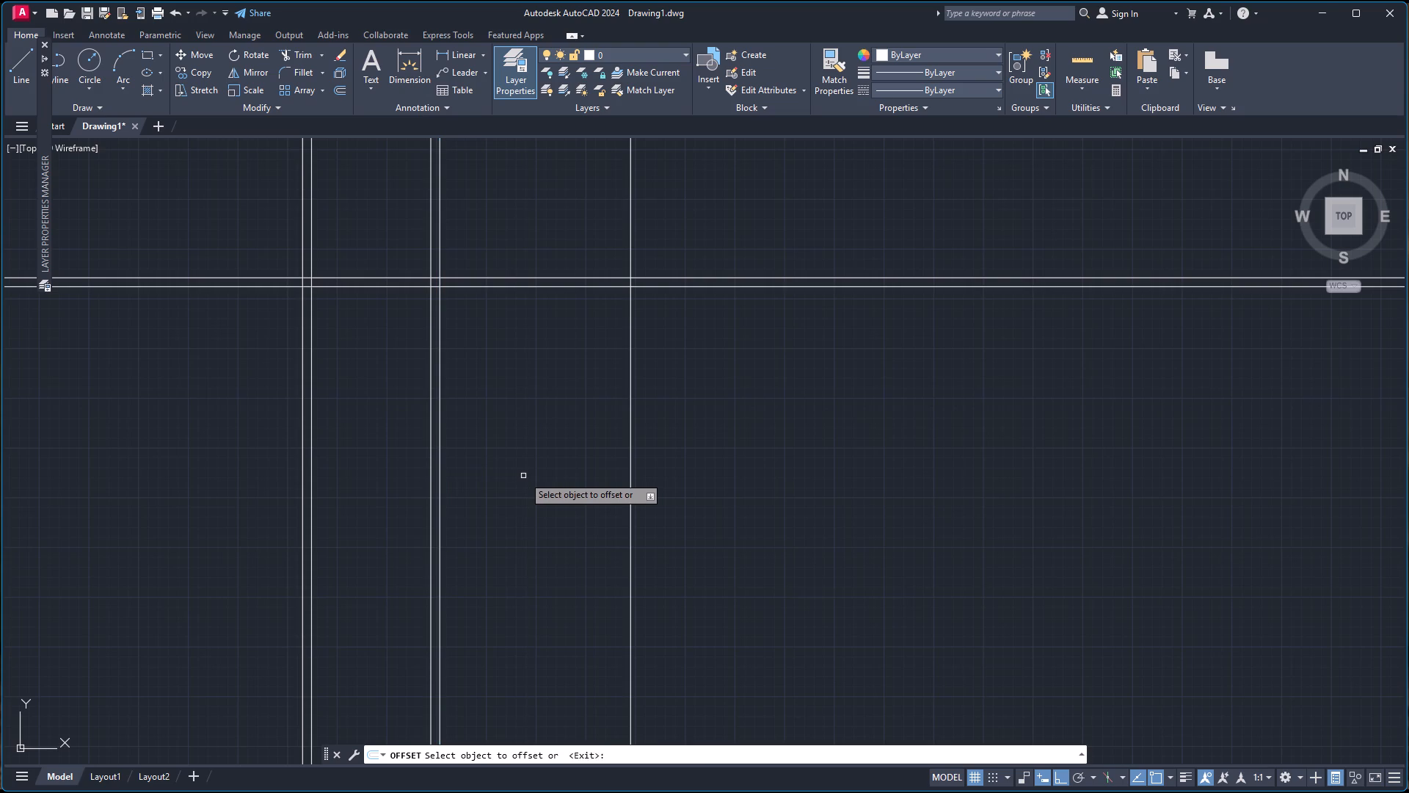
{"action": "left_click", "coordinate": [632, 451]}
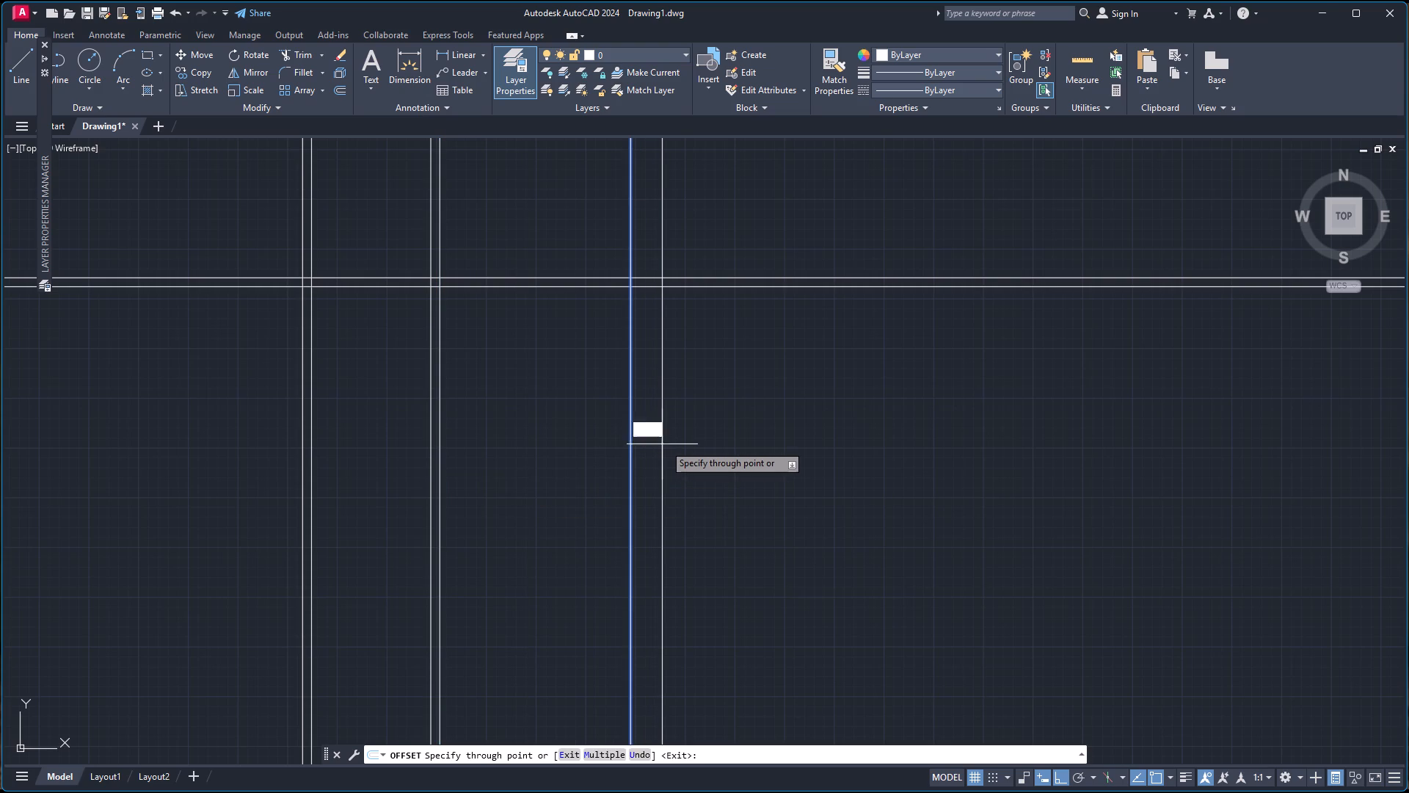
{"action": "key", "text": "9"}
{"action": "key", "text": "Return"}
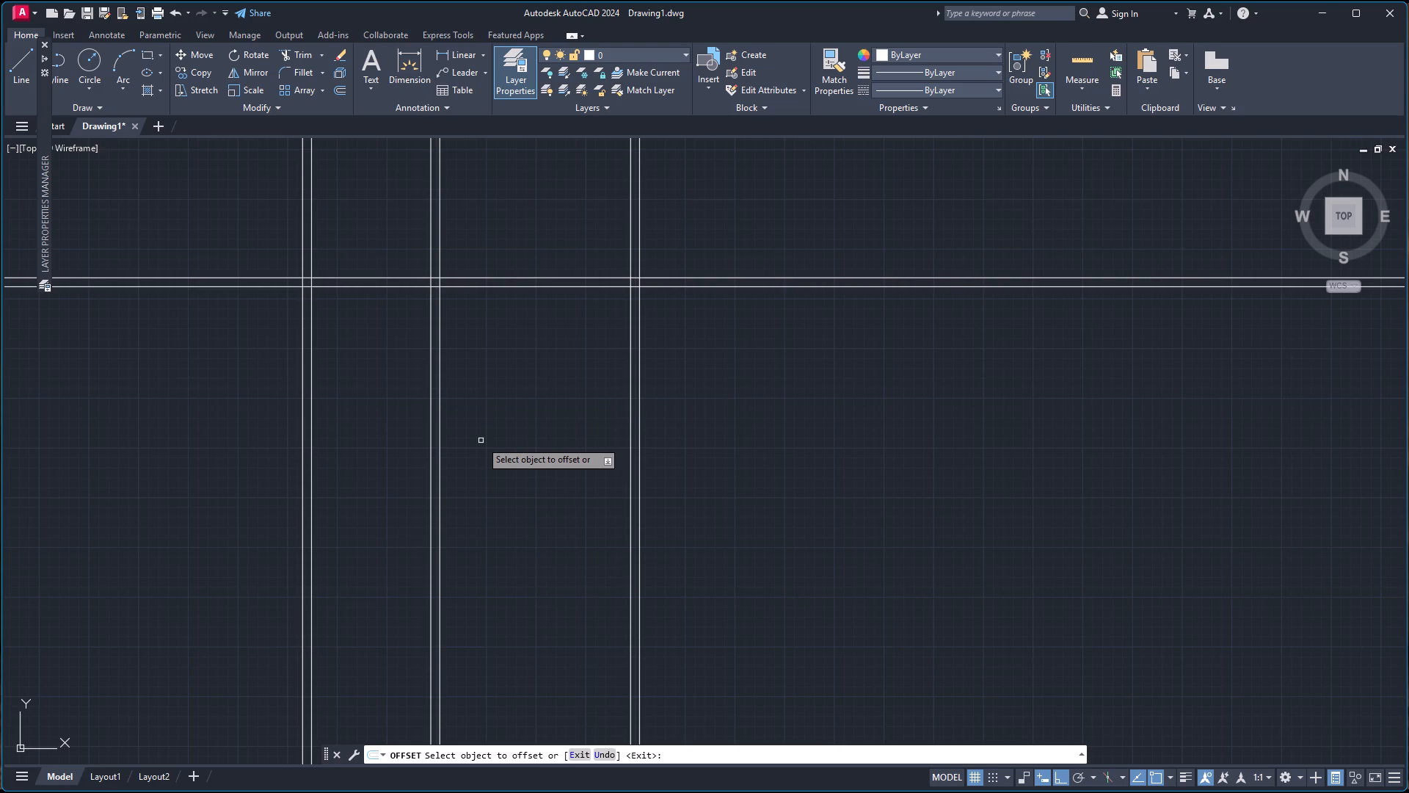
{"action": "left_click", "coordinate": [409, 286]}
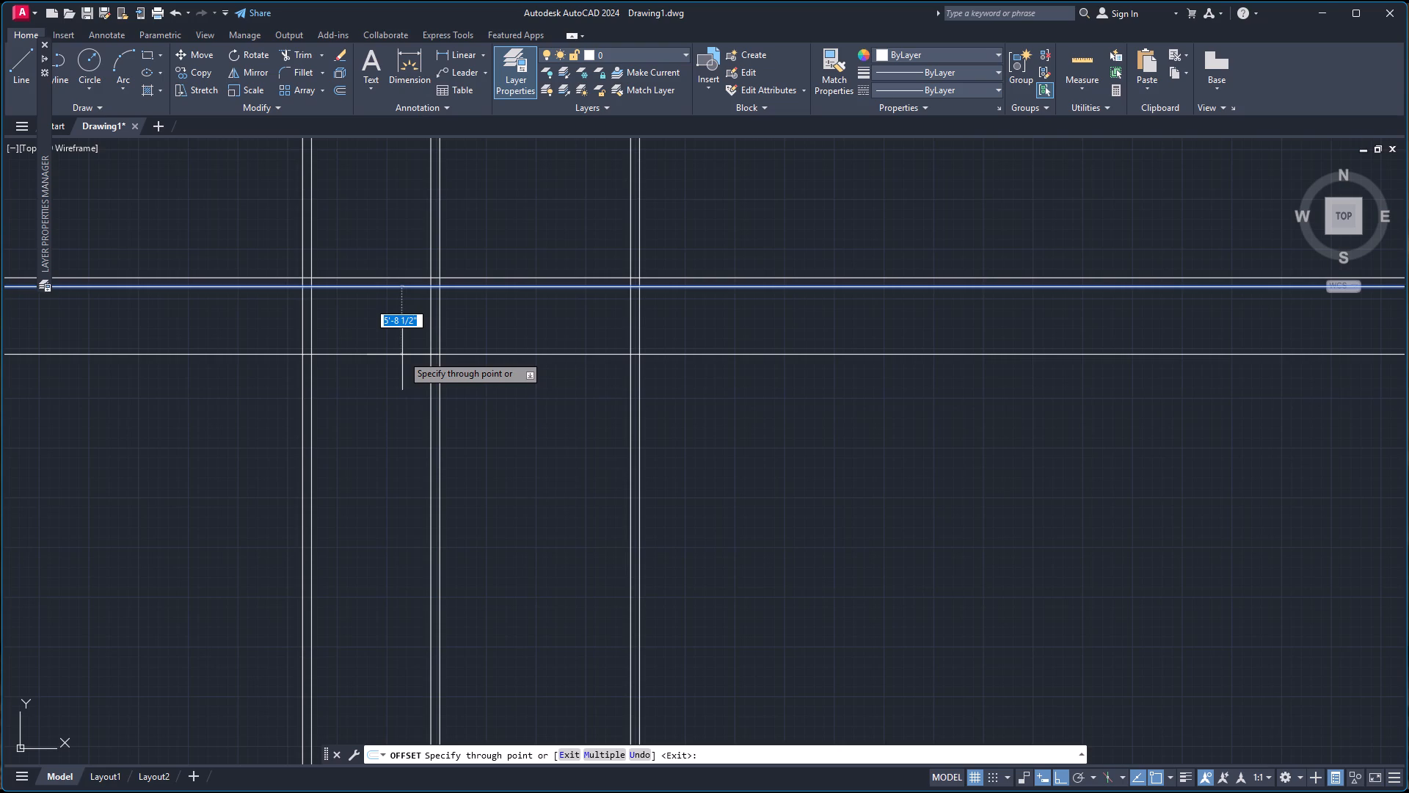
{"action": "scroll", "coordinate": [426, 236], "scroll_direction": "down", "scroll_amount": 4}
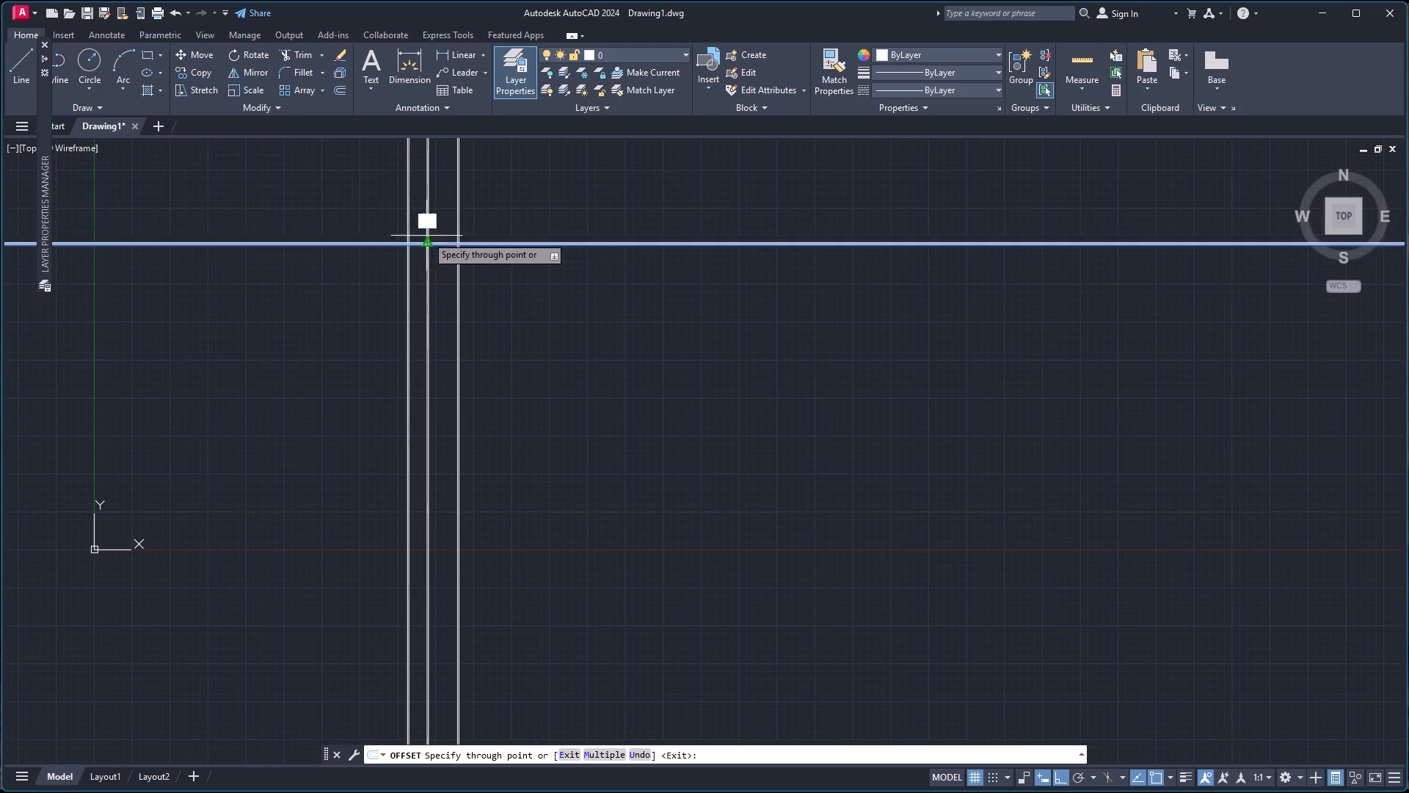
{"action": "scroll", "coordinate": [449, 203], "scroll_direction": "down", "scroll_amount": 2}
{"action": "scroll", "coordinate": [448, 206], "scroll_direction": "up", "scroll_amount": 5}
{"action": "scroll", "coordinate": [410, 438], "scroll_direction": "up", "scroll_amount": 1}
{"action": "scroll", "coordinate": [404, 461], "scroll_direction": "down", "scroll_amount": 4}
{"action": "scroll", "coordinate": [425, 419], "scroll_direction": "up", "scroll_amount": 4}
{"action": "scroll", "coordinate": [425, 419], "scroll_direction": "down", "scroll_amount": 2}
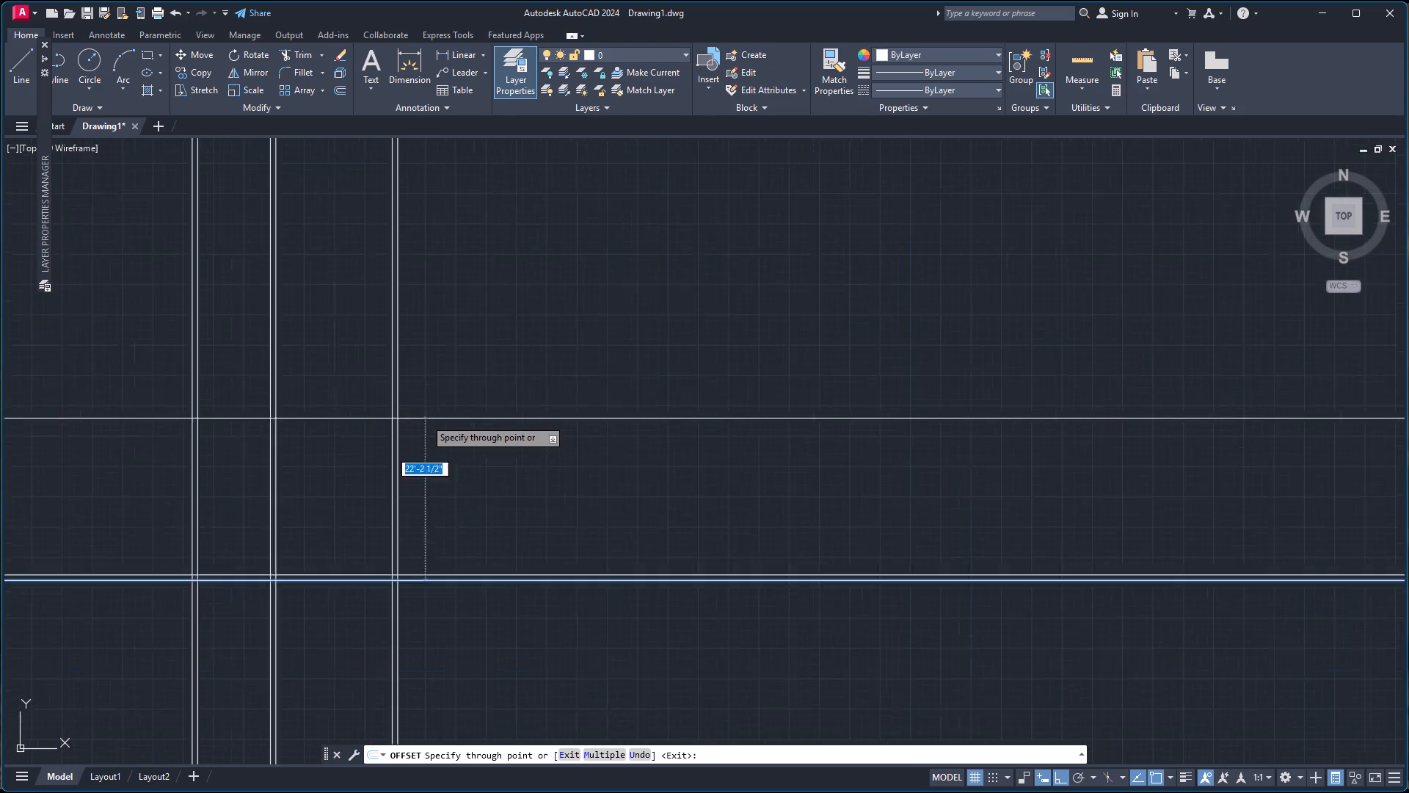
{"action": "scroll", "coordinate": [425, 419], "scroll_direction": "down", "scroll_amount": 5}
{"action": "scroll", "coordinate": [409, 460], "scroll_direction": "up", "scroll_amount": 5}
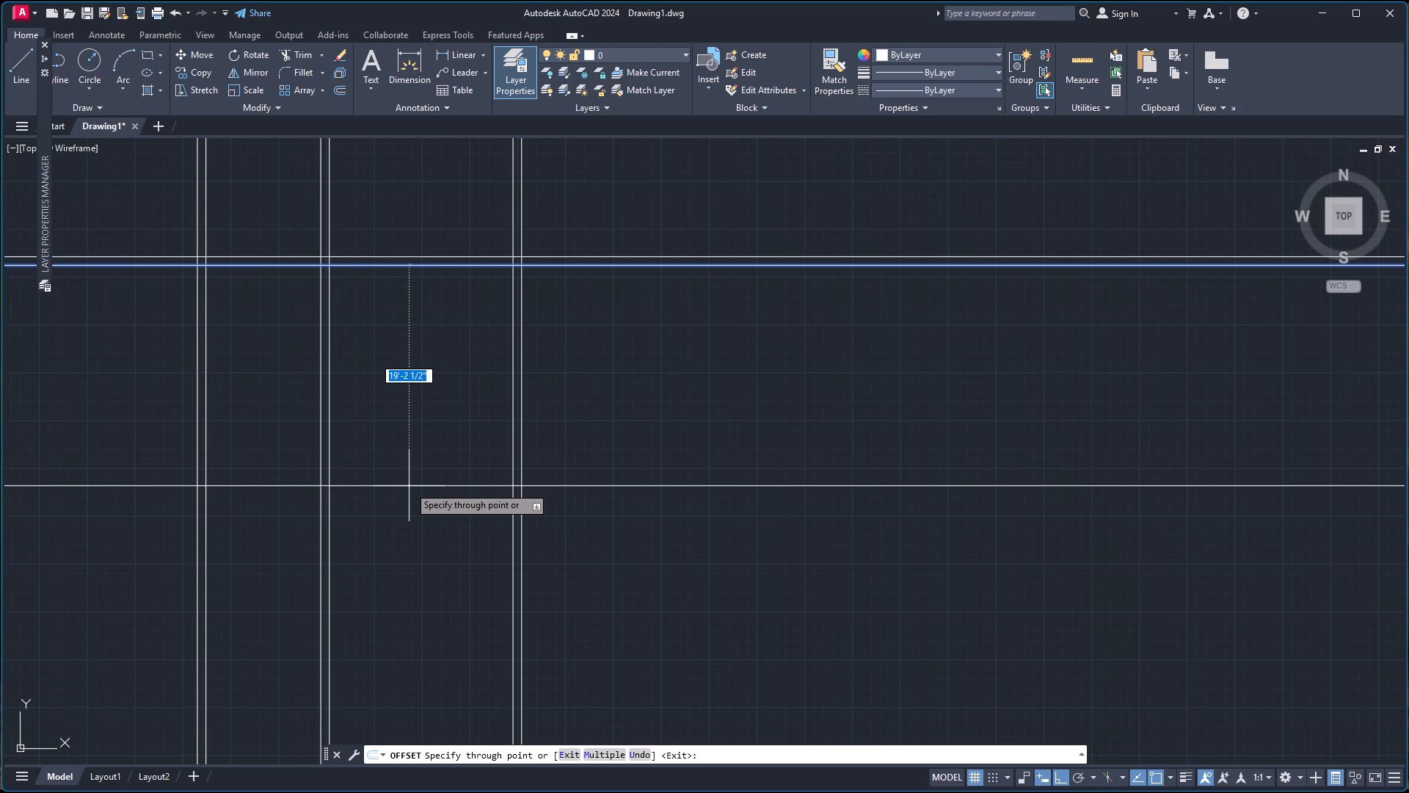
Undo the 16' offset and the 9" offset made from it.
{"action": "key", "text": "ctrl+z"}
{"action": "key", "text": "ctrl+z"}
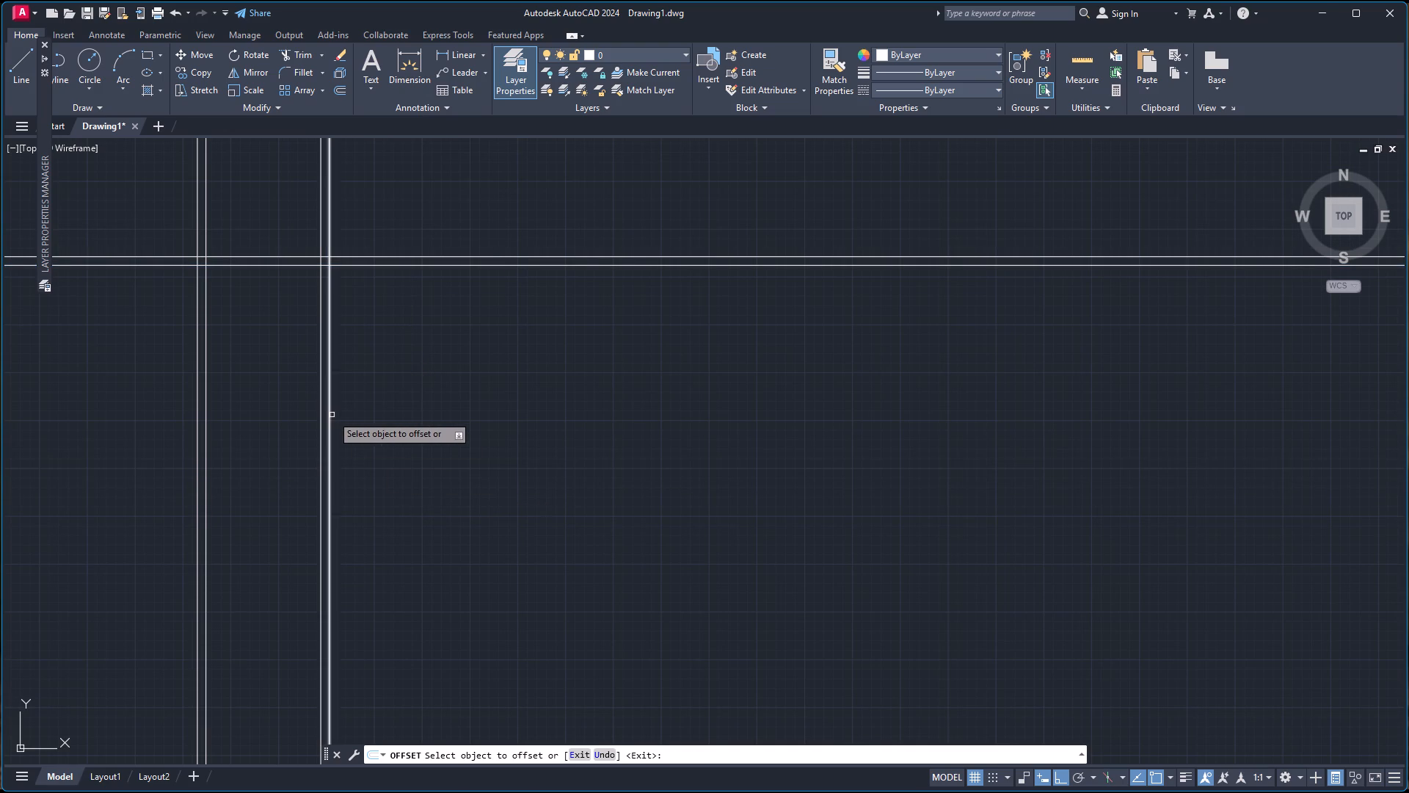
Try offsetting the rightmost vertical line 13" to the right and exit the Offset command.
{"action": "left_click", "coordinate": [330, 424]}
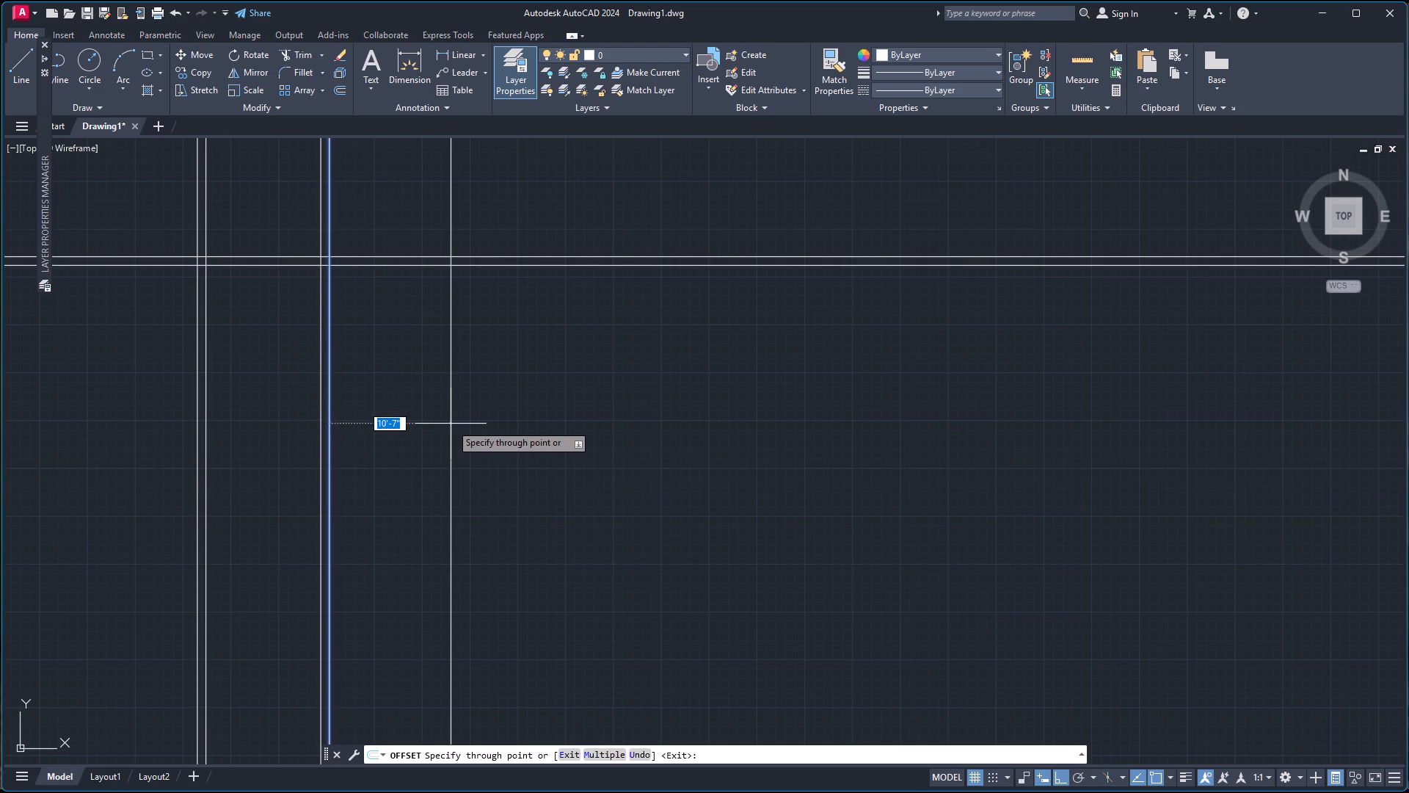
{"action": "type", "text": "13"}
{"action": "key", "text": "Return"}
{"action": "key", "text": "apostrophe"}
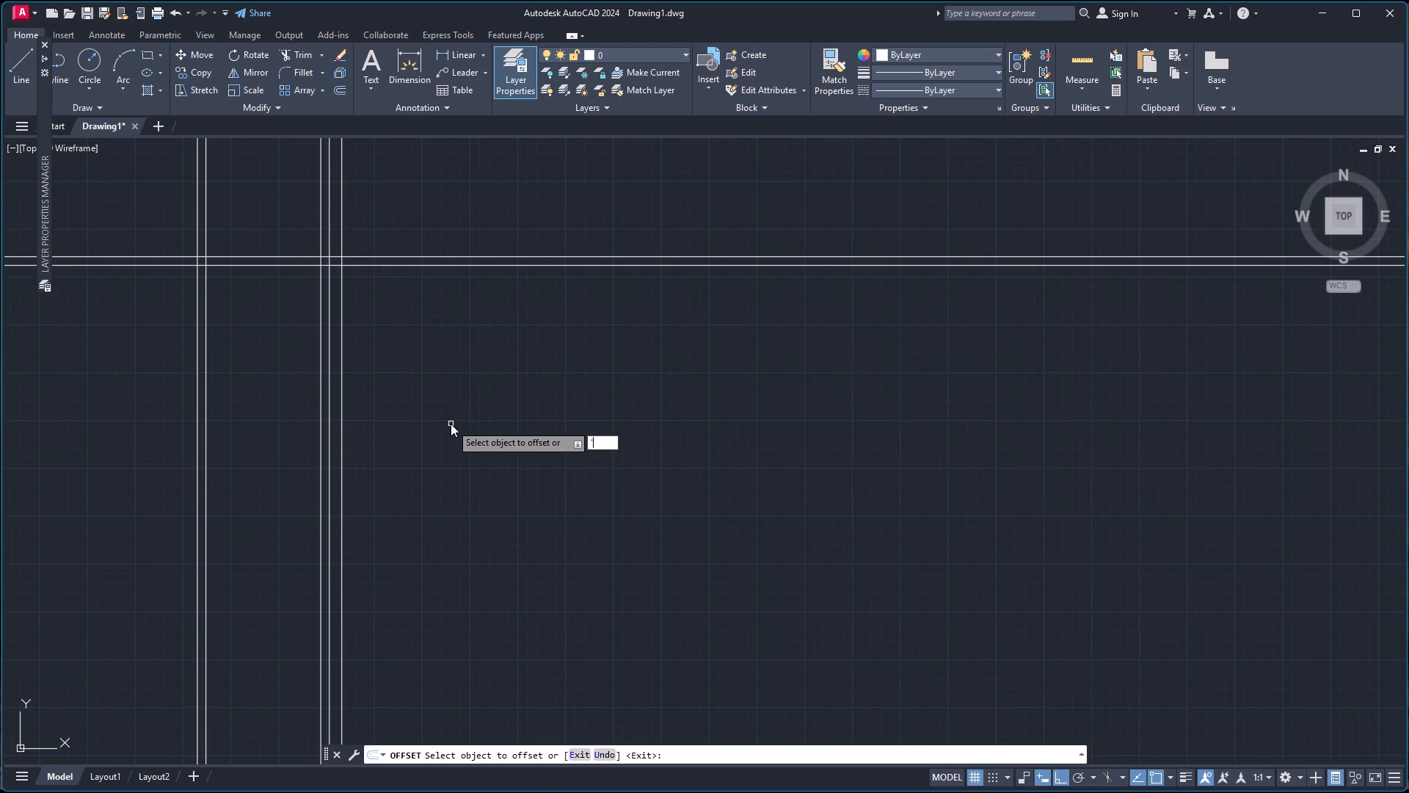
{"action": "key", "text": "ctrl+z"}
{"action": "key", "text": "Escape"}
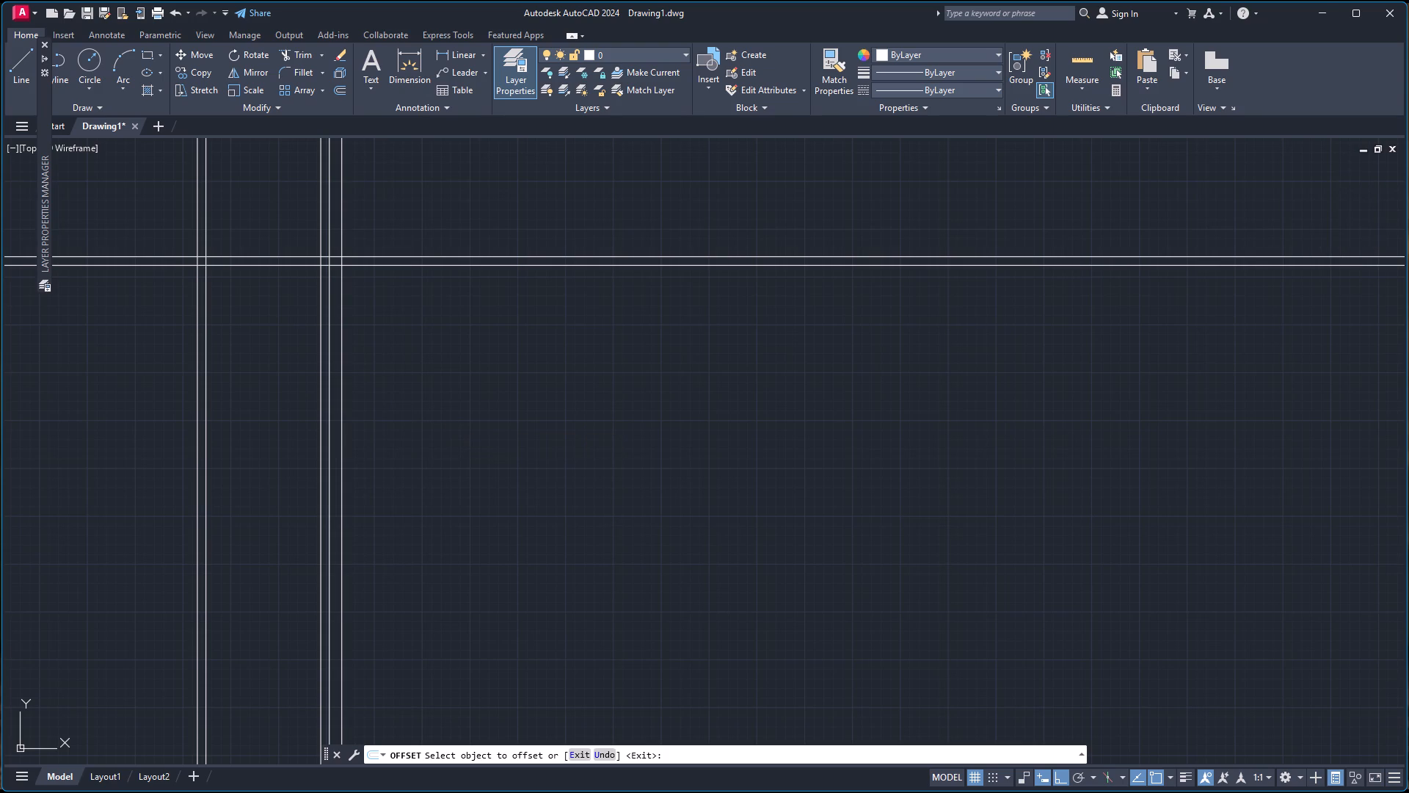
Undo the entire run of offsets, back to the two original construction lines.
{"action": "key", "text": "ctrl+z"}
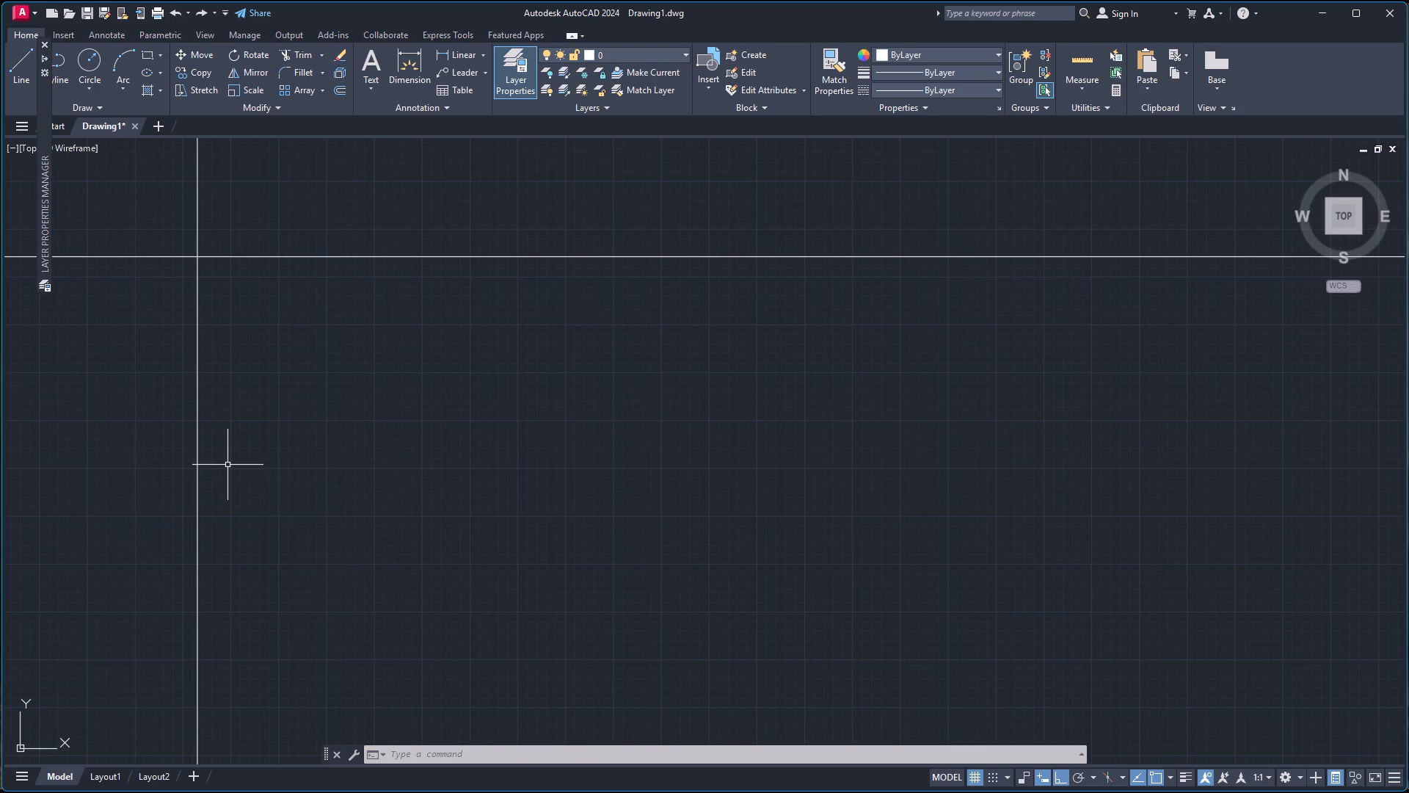
Offset the horizontal construction line 9" downward and the vertical construction line 9" to the right to form the outer walls.
{"action": "key", "text": "o"}
{"action": "key", "text": "Return"}
{"action": "key", "text": "Return"}
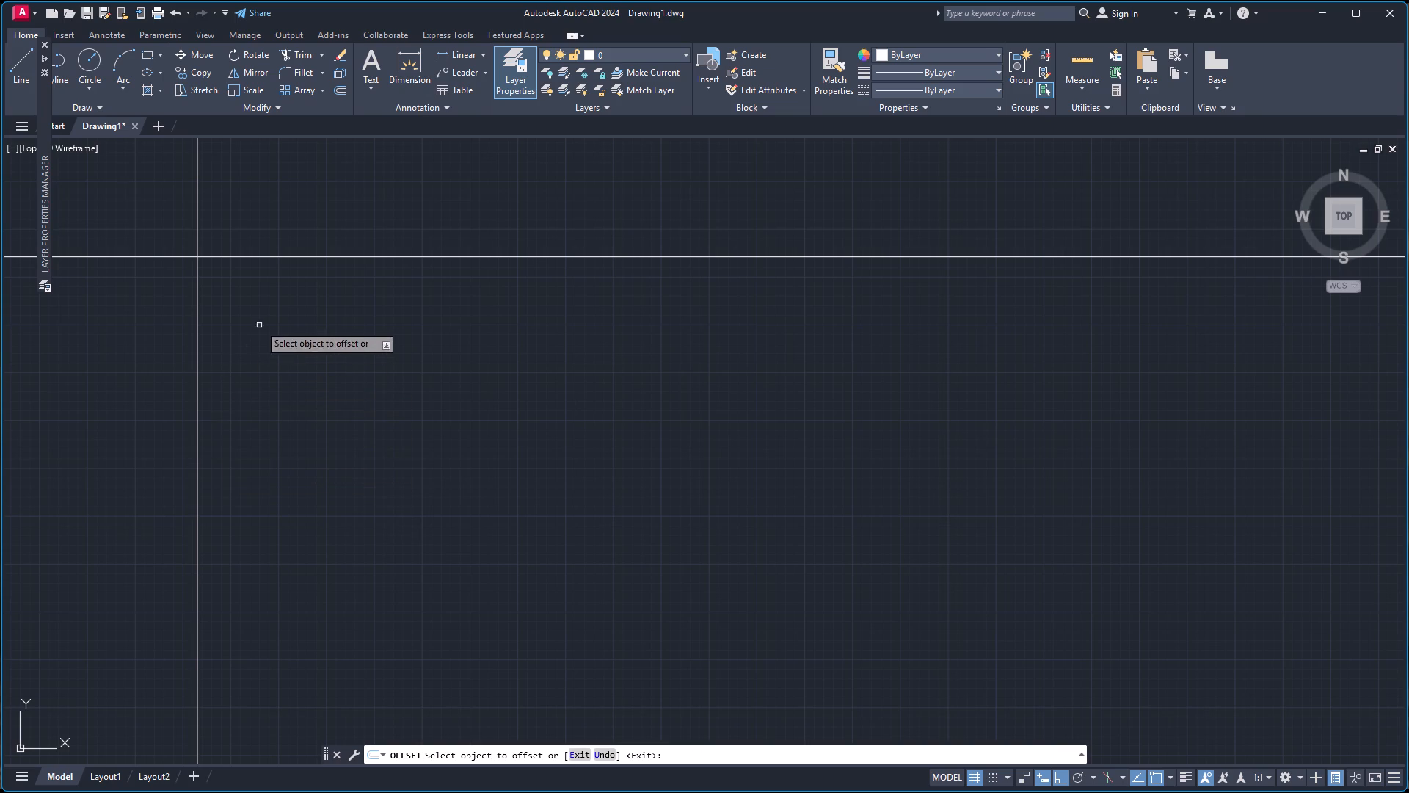
{"action": "left_click", "coordinate": [307, 258]}
{"action": "key", "text": "9"}
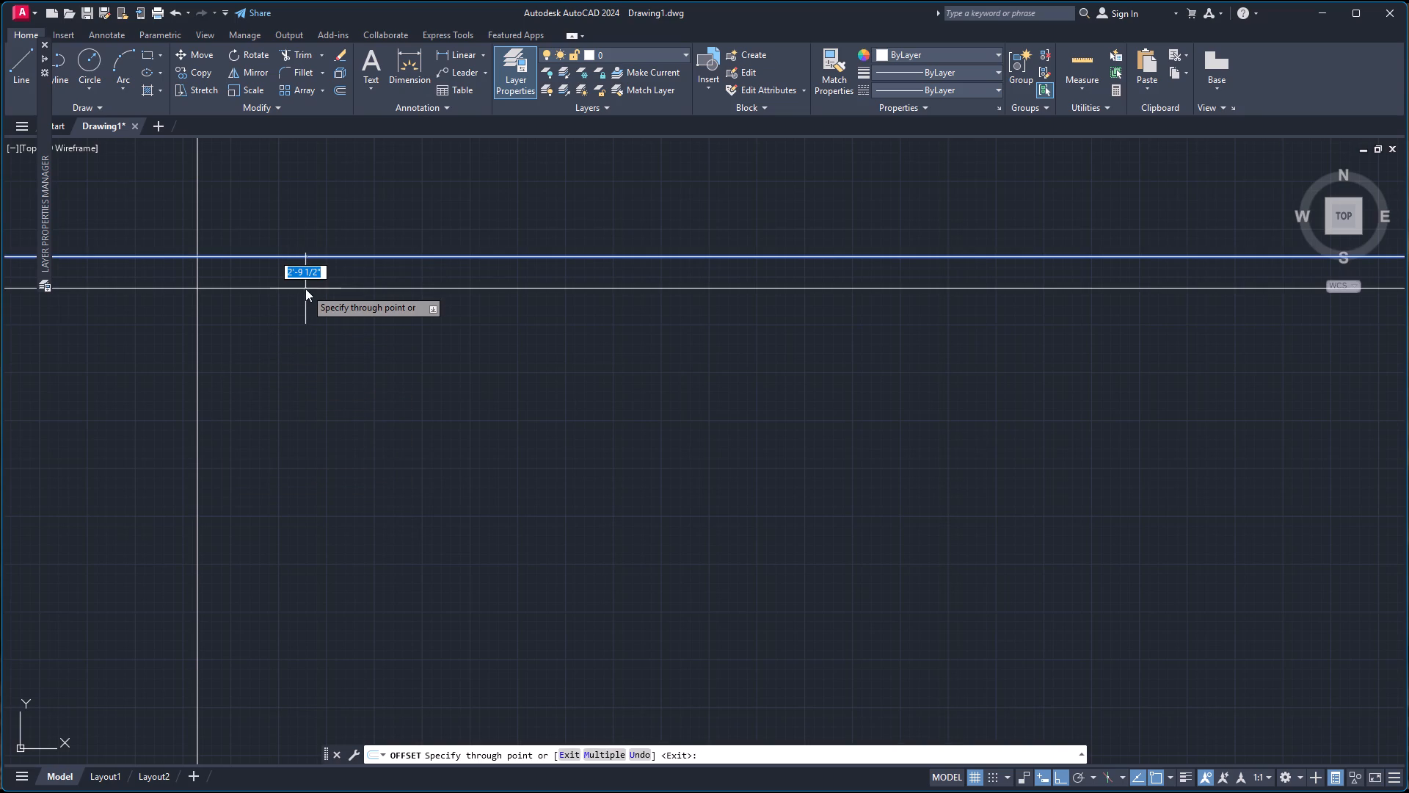
{"action": "key", "text": "Return"}
{"action": "left_click", "coordinate": [198, 382]}
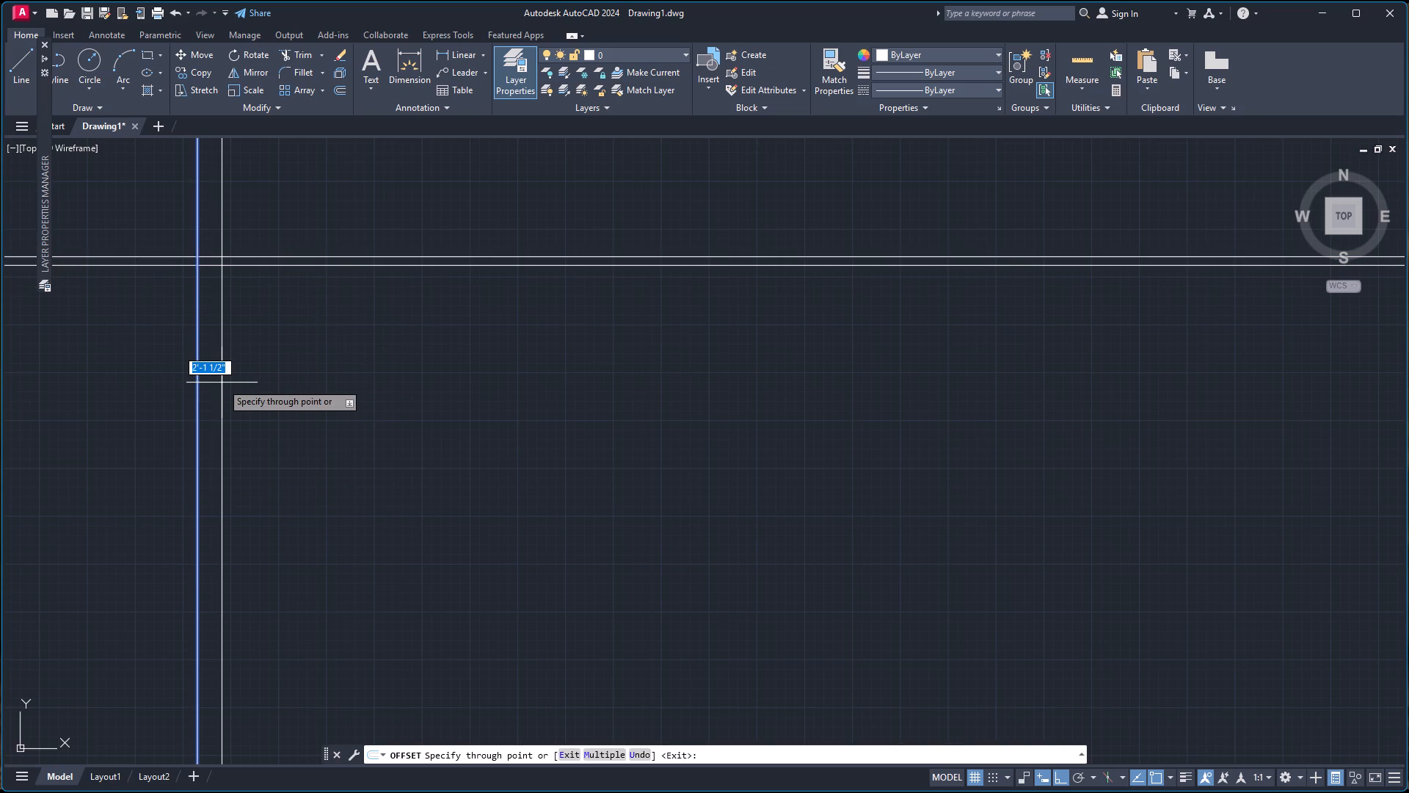
{"action": "key", "text": "9"}
{"action": "key", "text": "Return"}
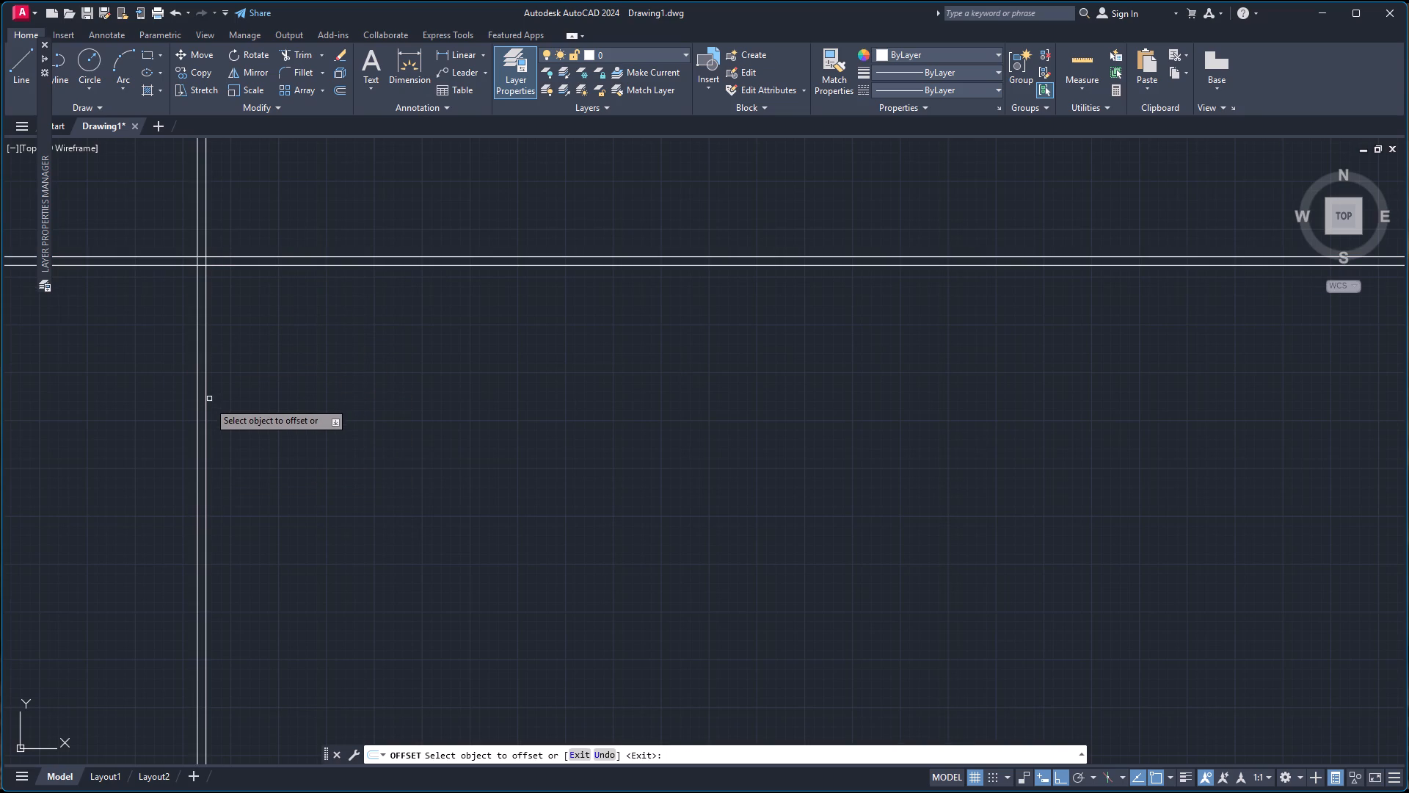
Offset the inner line of the left wall 10' to the right, and offset the resulting line a further 9".
{"action": "left_click", "coordinate": [207, 406]}
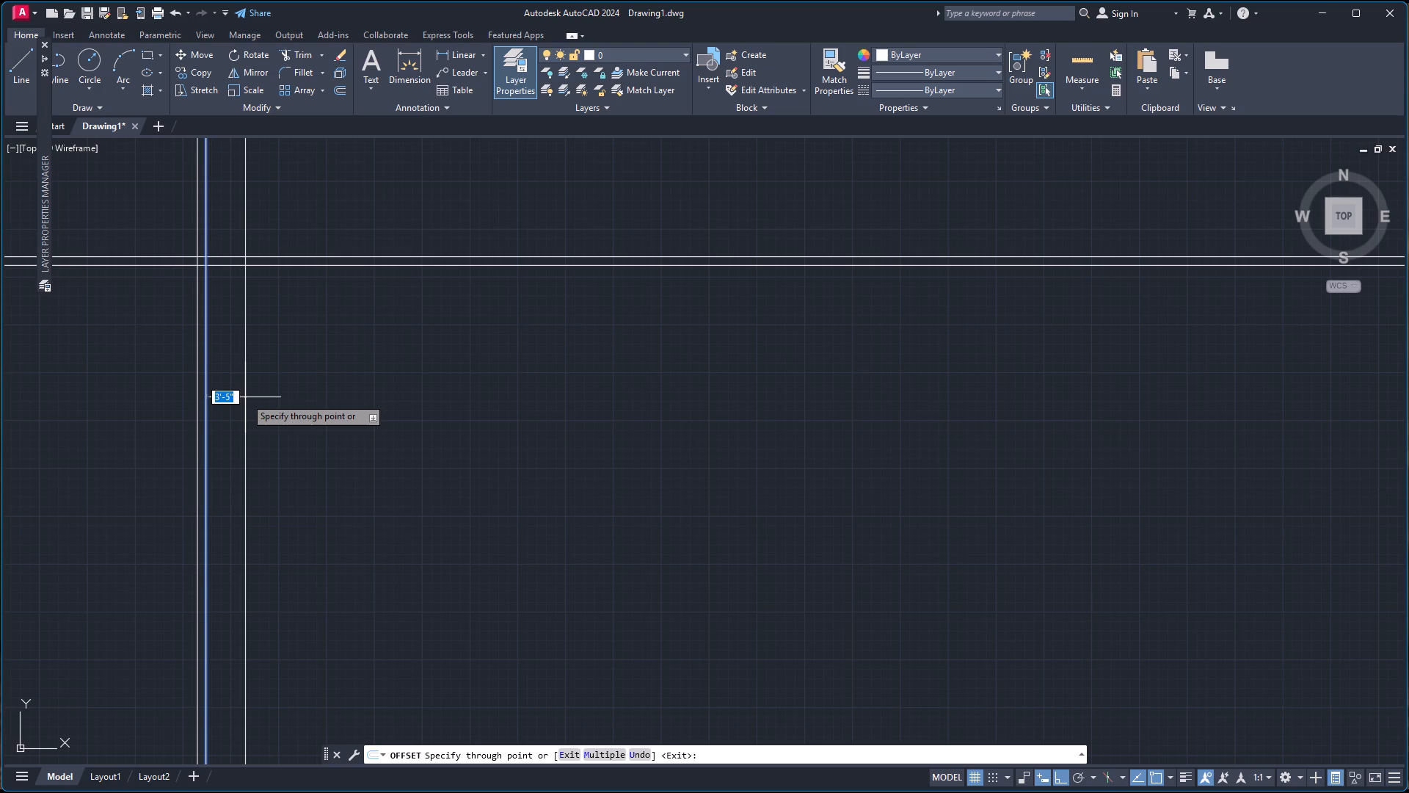
{"action": "type", "text": "10"}
{"action": "key", "text": "apostrophe"}
{"action": "key", "text": "Return"}
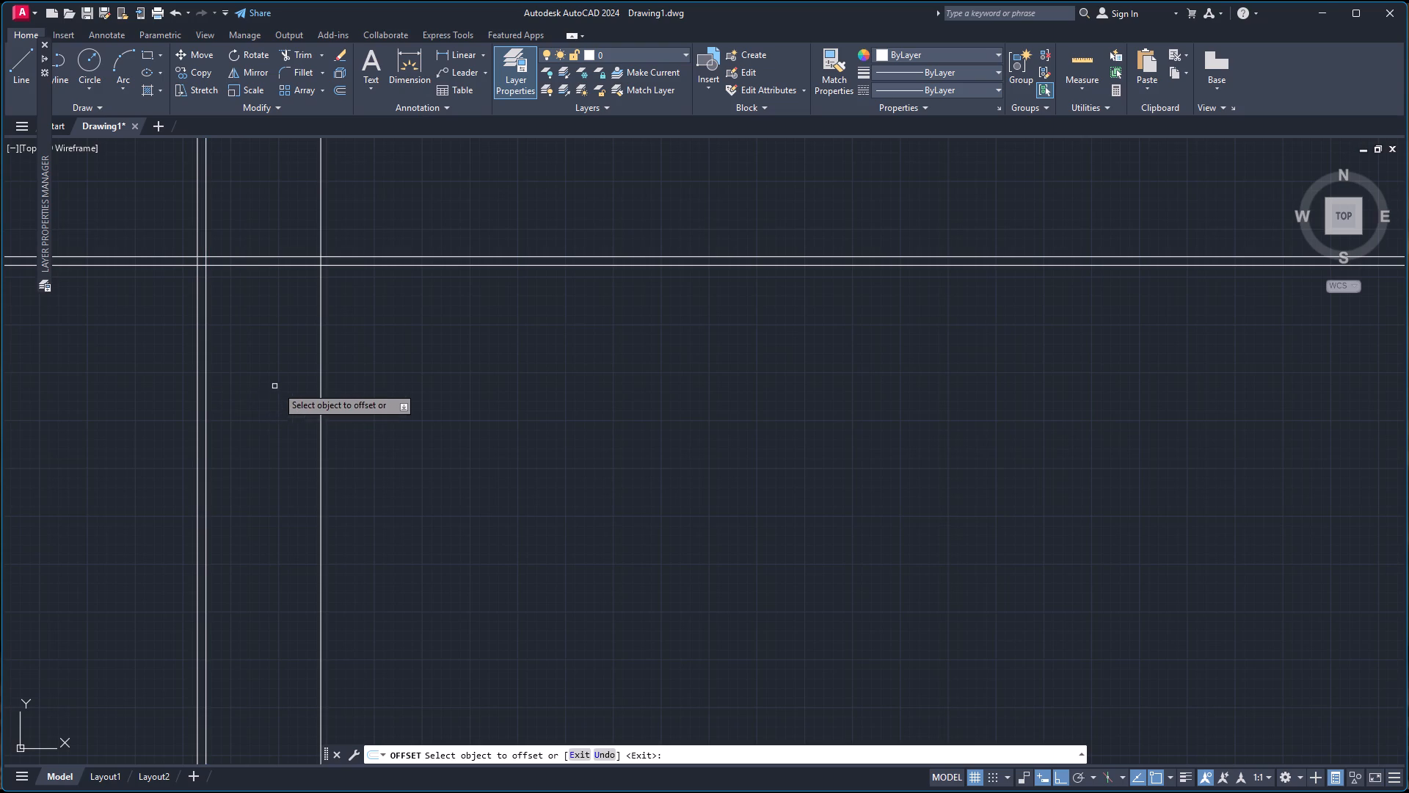
{"action": "left_click", "coordinate": [321, 404]}
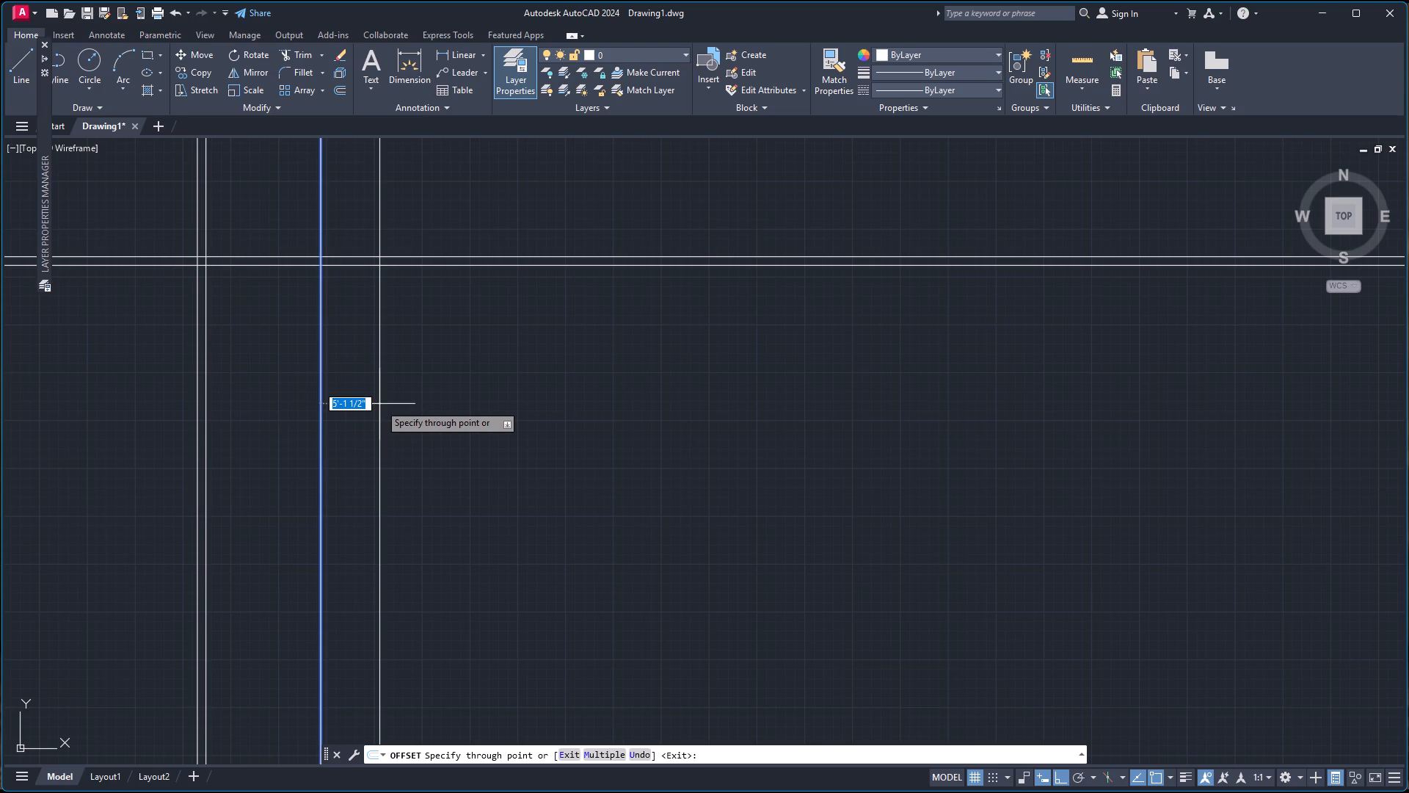
{"action": "key", "text": "9"}
{"action": "key", "text": "Return"}
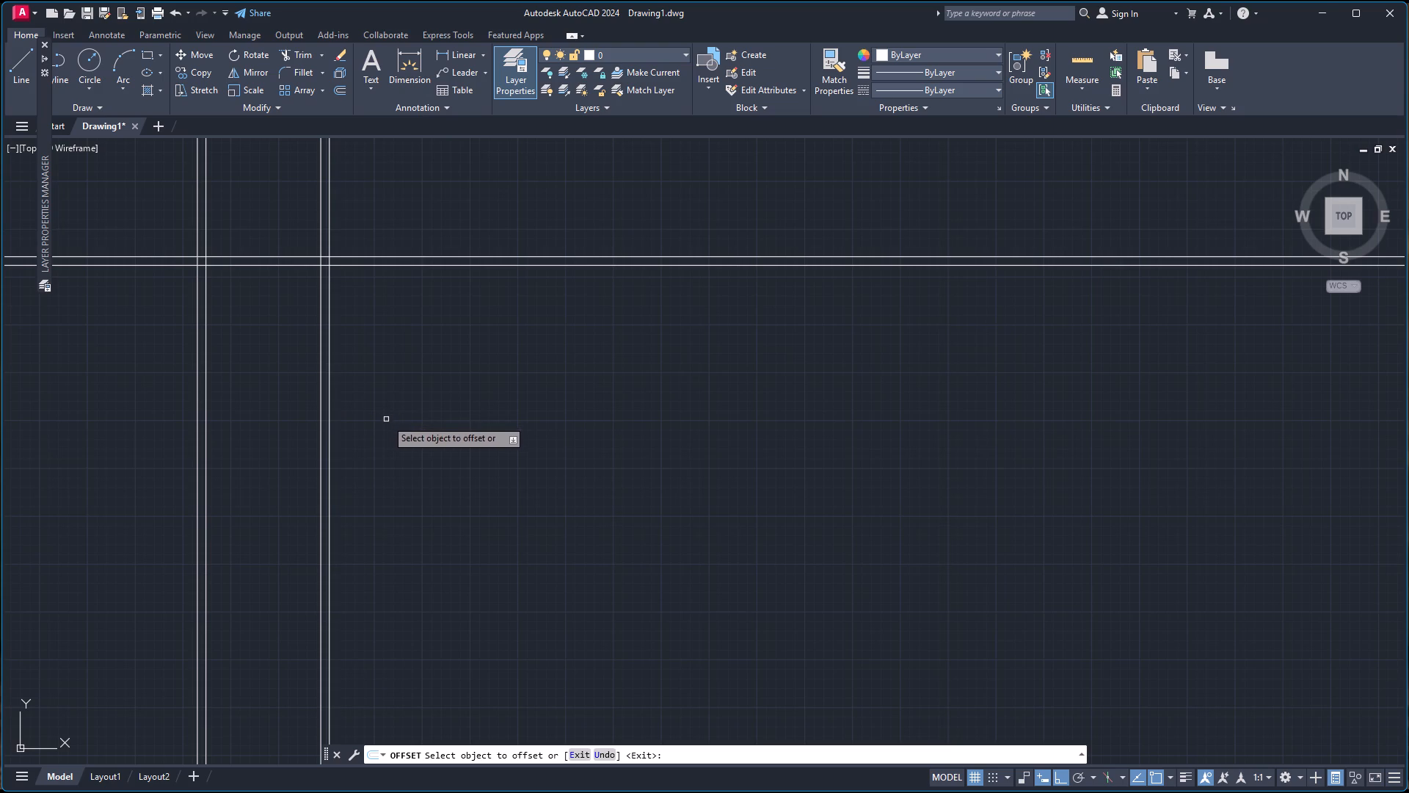
Offset the rightmost vertical line 13'3" to the right, and offset the resulting line a further 9" to the right.
{"action": "left_click", "coordinate": [330, 467]}
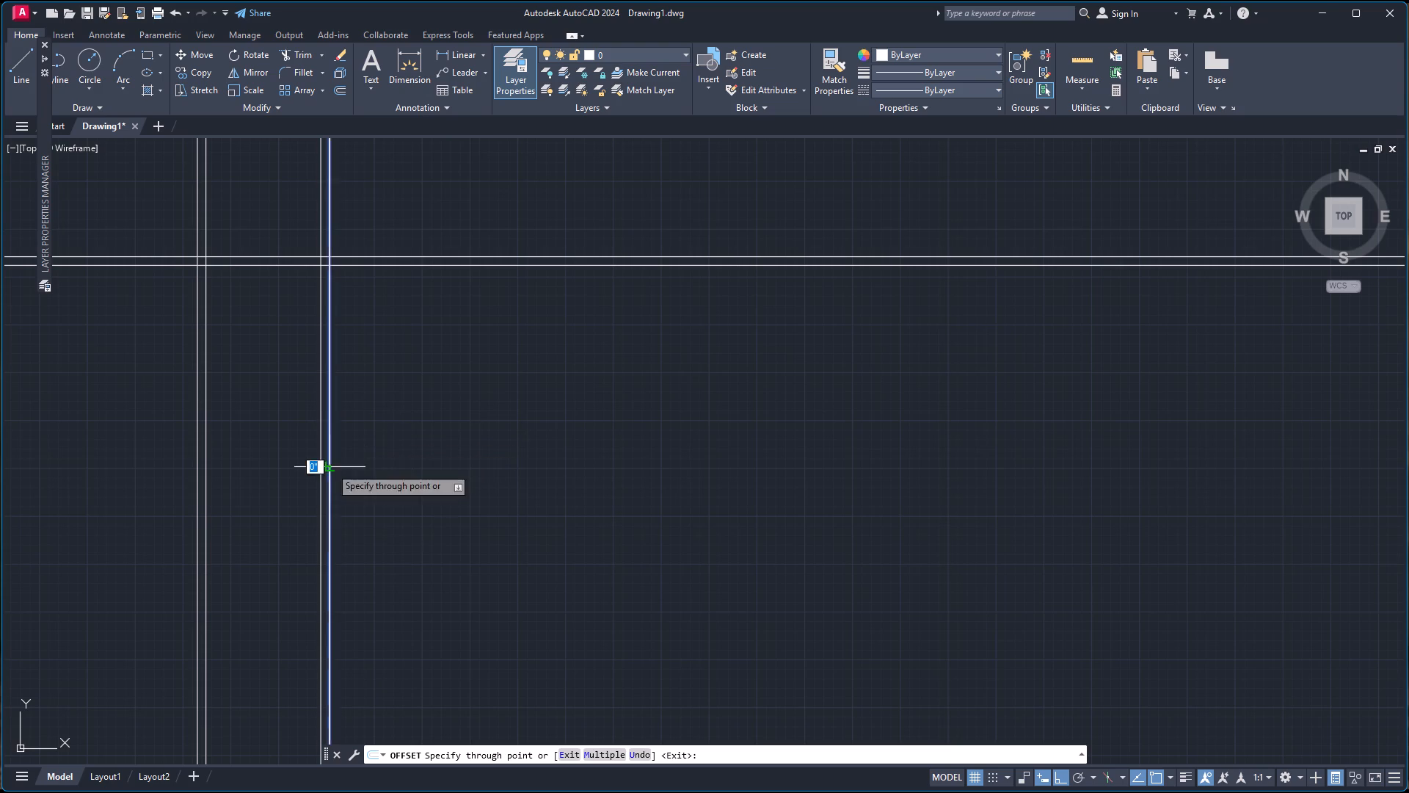
{"action": "type", "text": "13'"}
{"action": "key", "text": "3"}
{"action": "key", "text": "Return"}
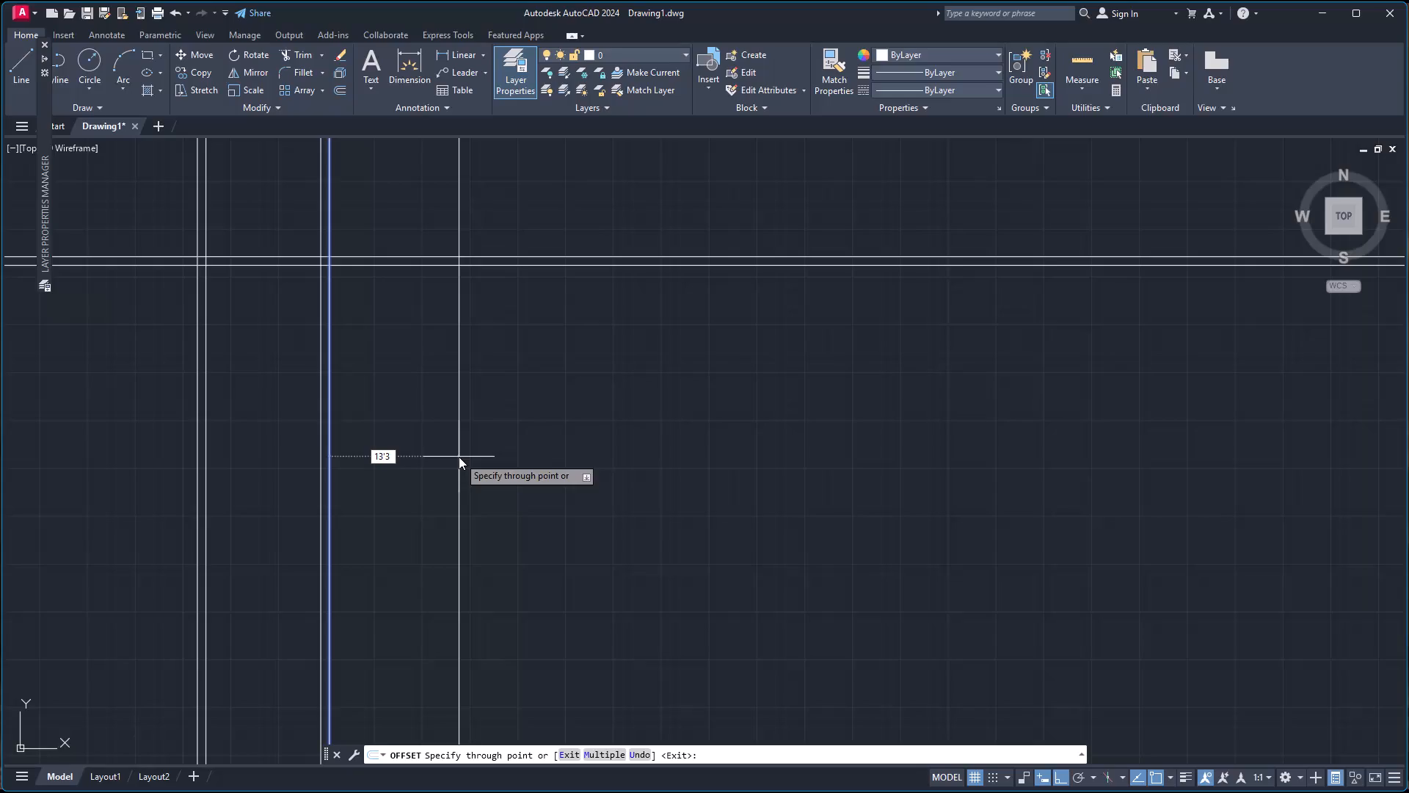
{"action": "left_click", "coordinate": [481, 427]}
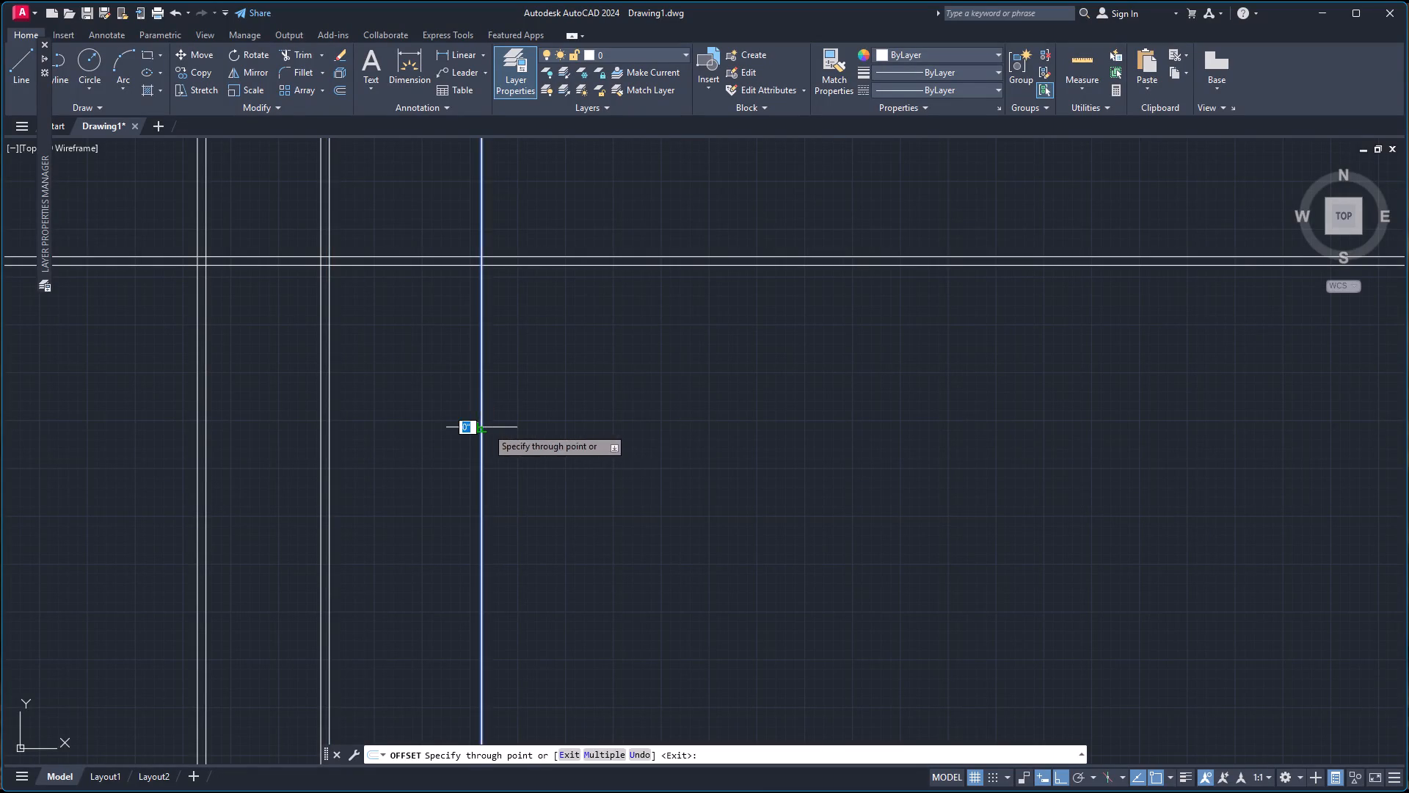
{"action": "key", "text": "9"}
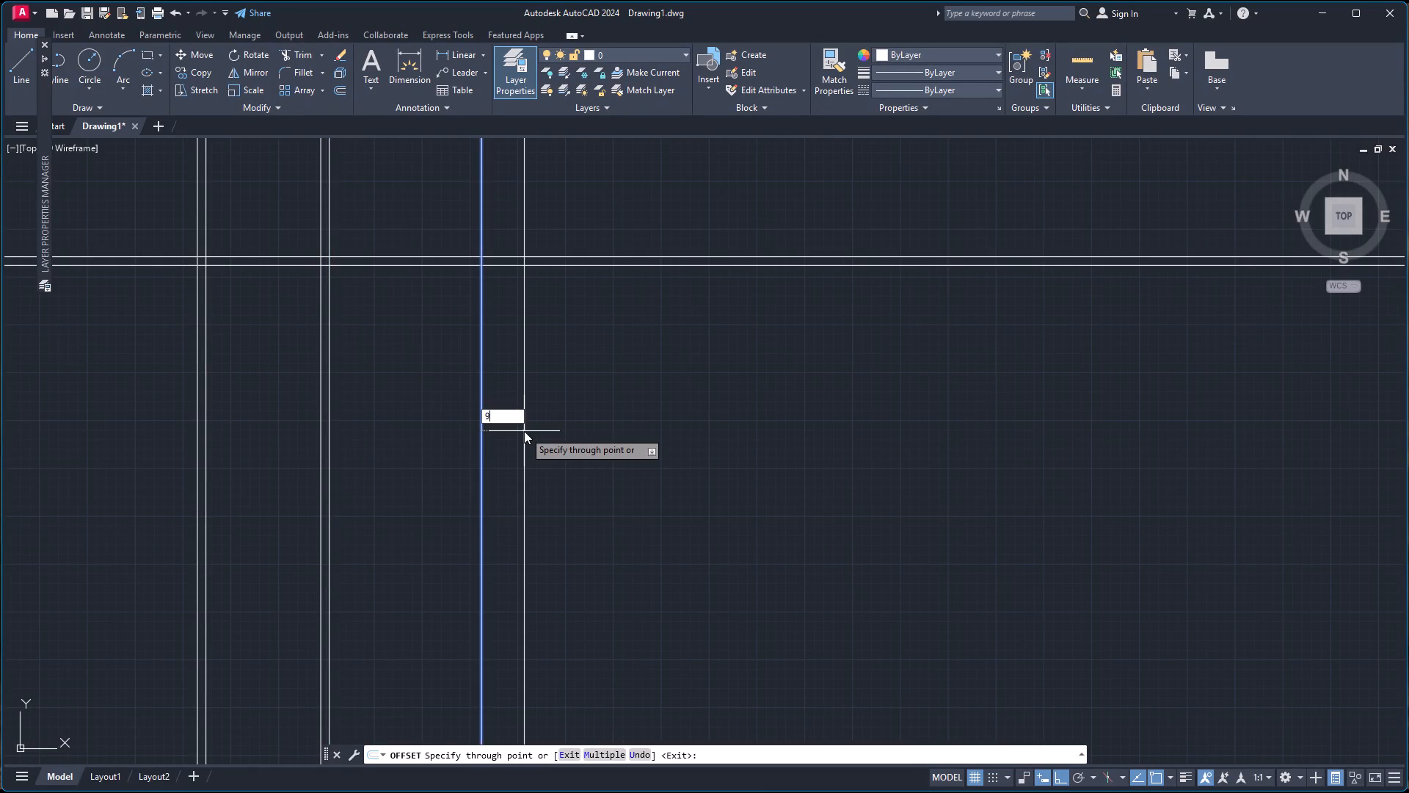
{"action": "key", "text": "Return"}
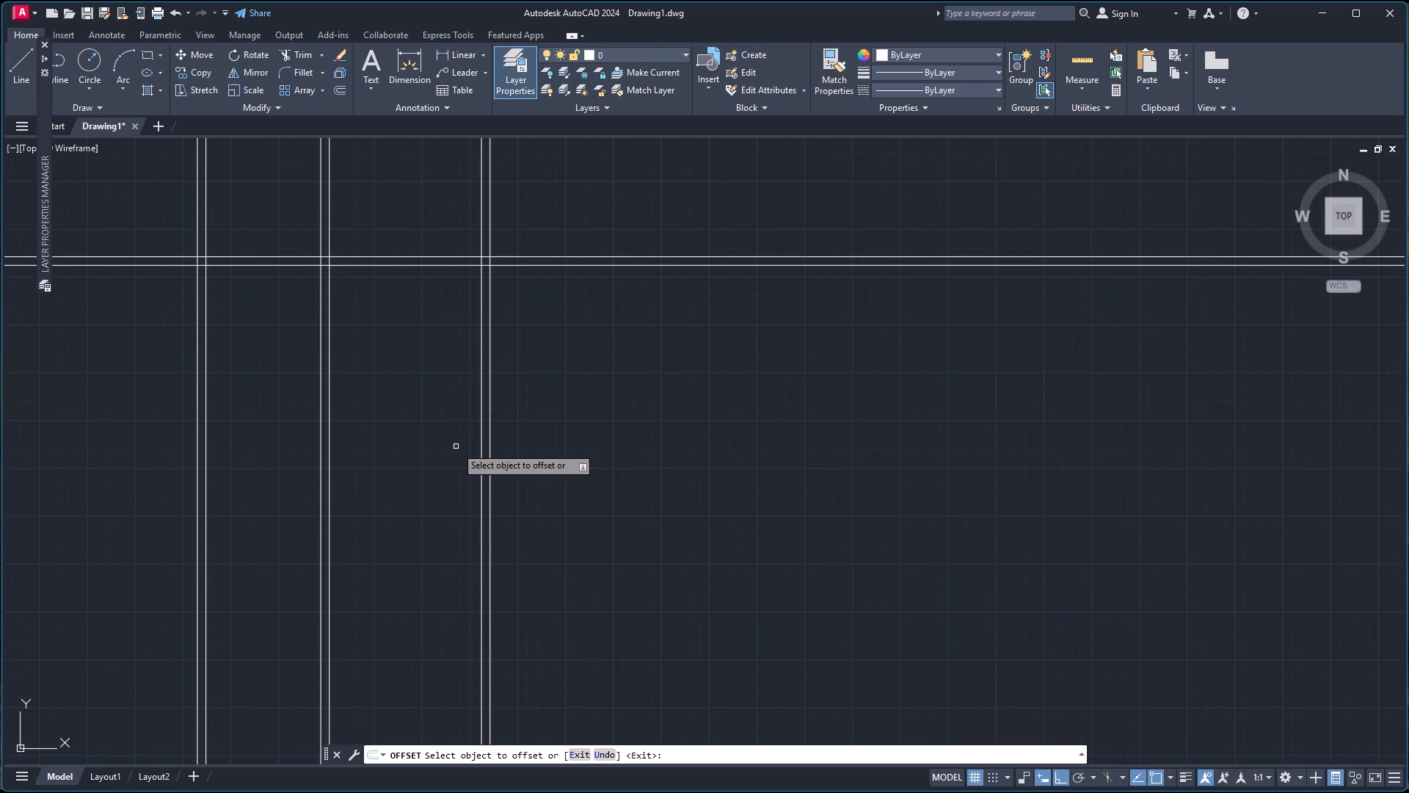
Offset the top wall's inner line 11'-2" downward, and offset the resulting line a further 9" downward.
{"action": "left_click", "coordinate": [440, 266]}
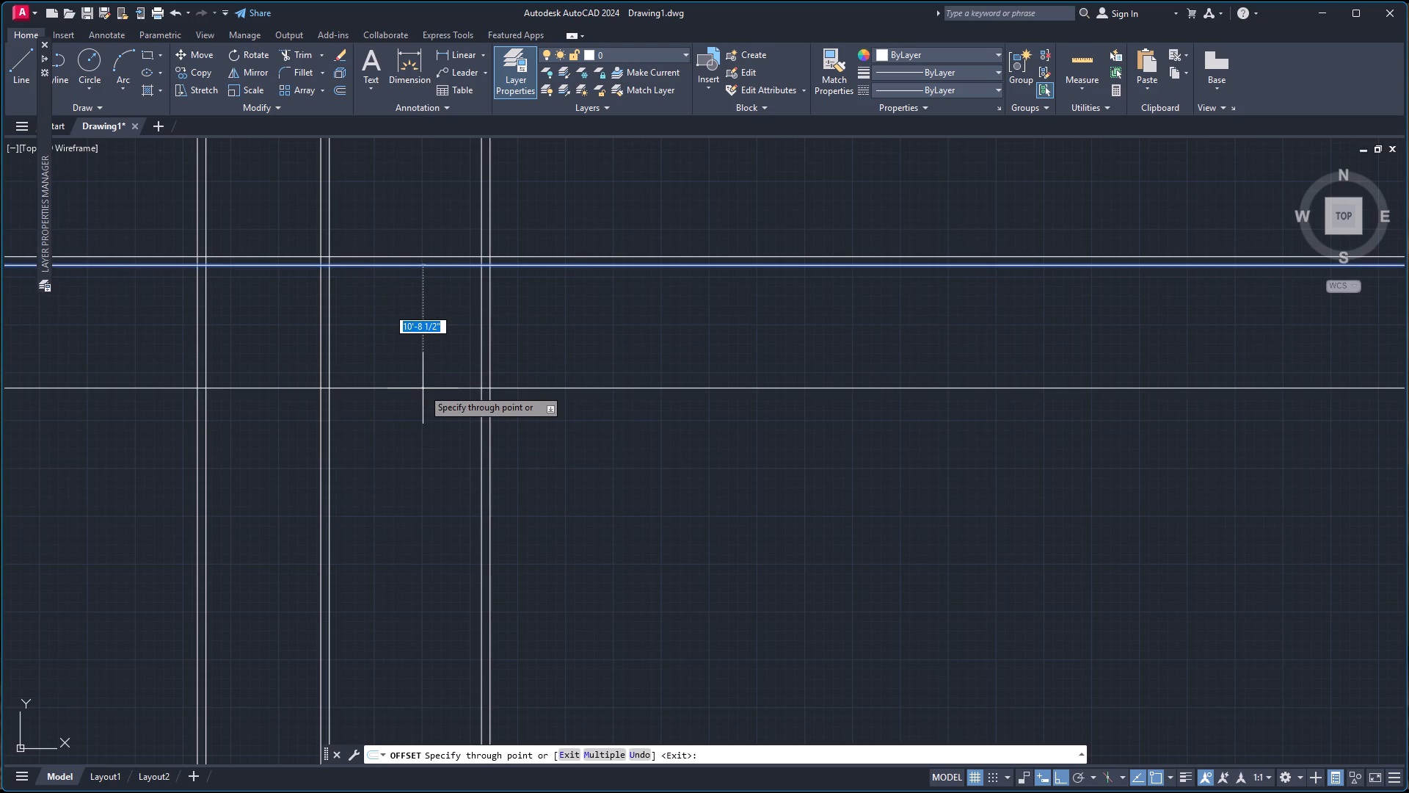
{"action": "type", "text": "11'-2"}
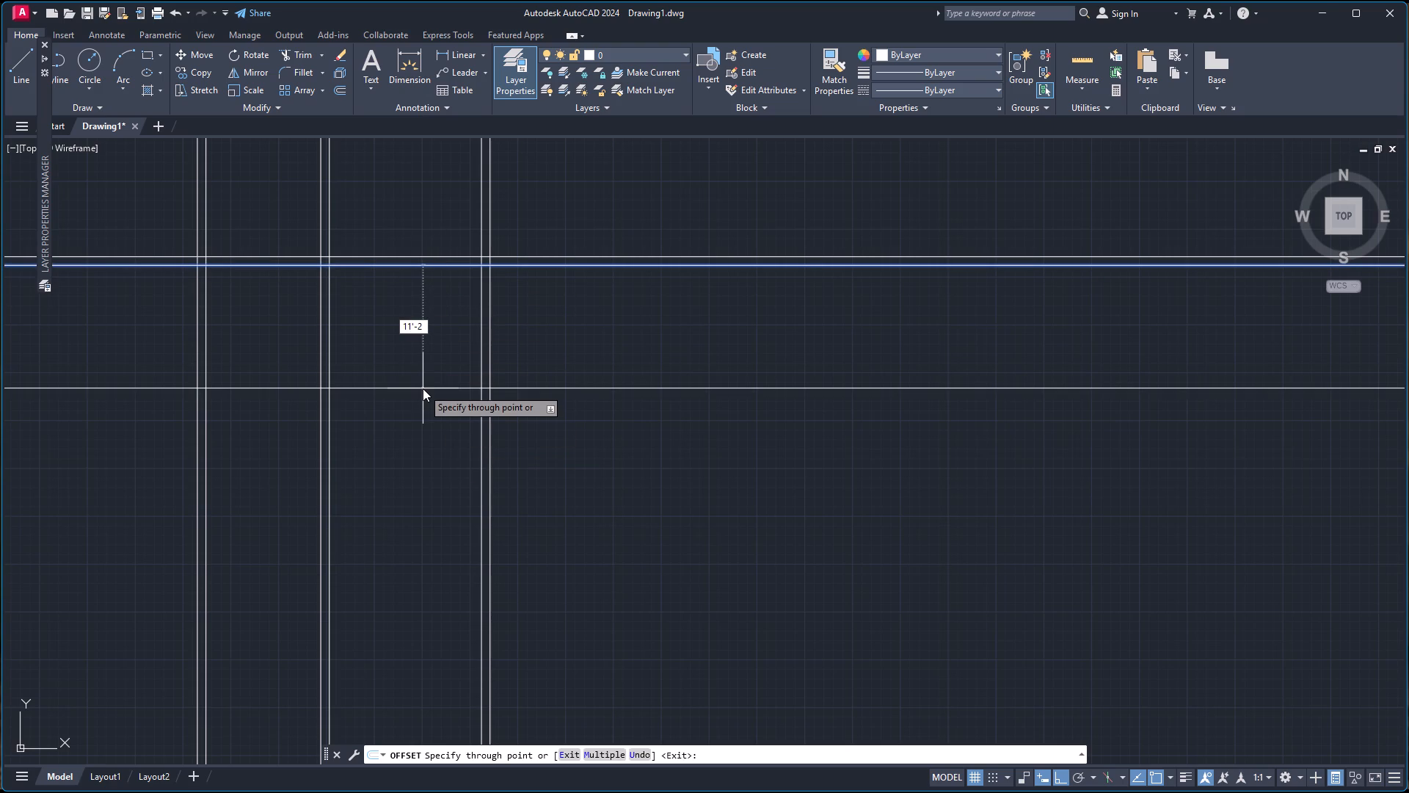
{"action": "key", "text": "Return"}
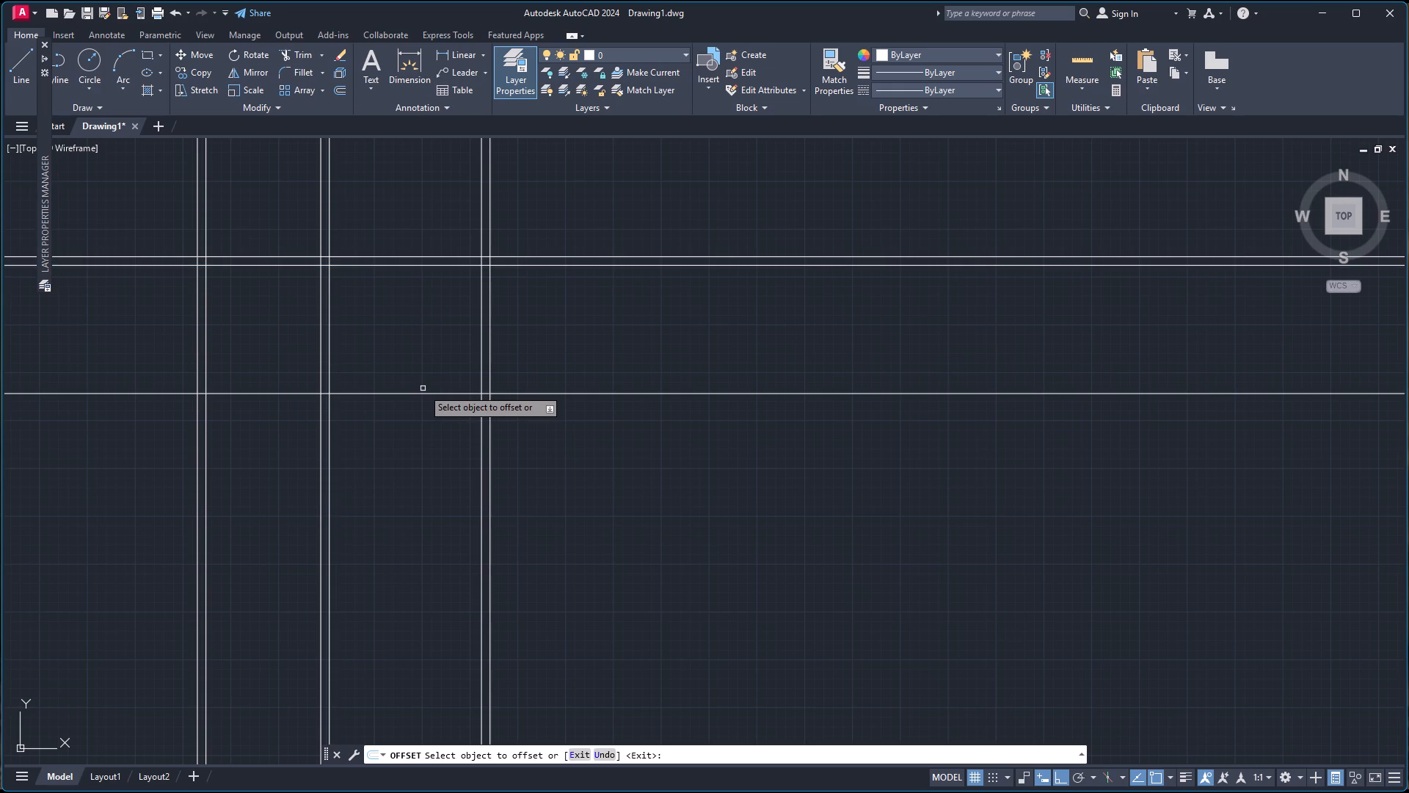
{"action": "left_click", "coordinate": [426, 392]}
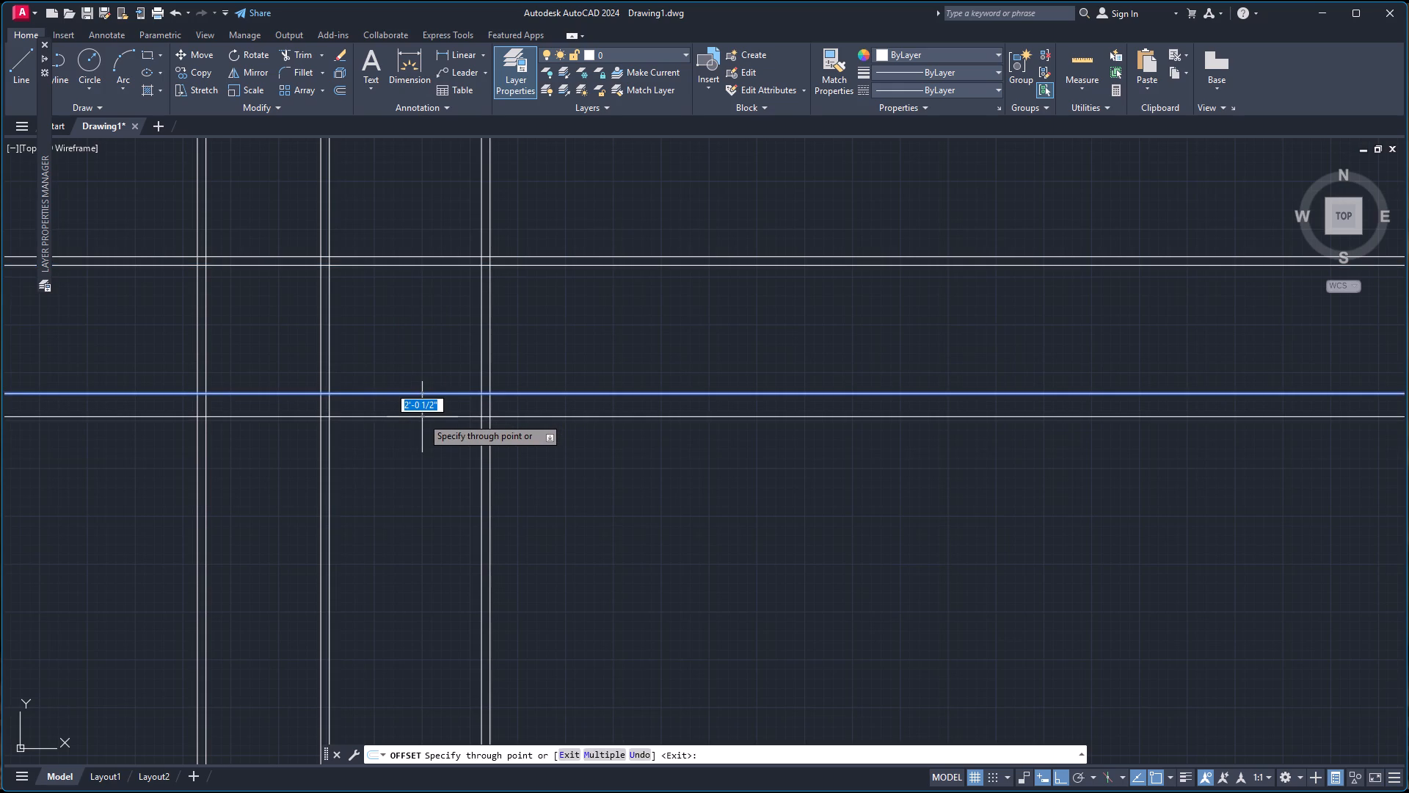
{"action": "key", "text": "9"}
{"action": "key", "text": "Return"}
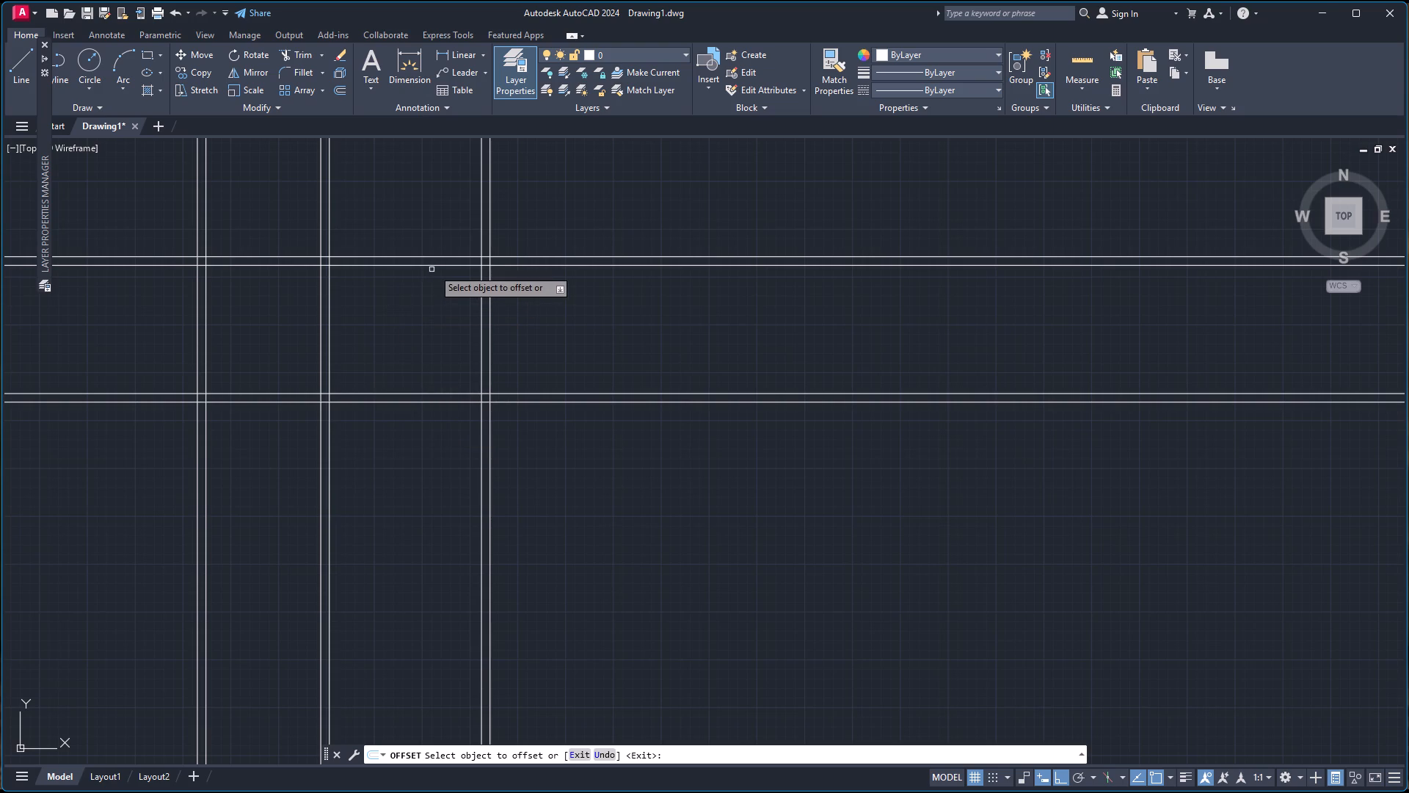
Offset the top wall's inner line 16' downward, offset the resulting line a further 9" downward, and end the Offset command.
{"action": "left_click", "coordinate": [435, 267]}
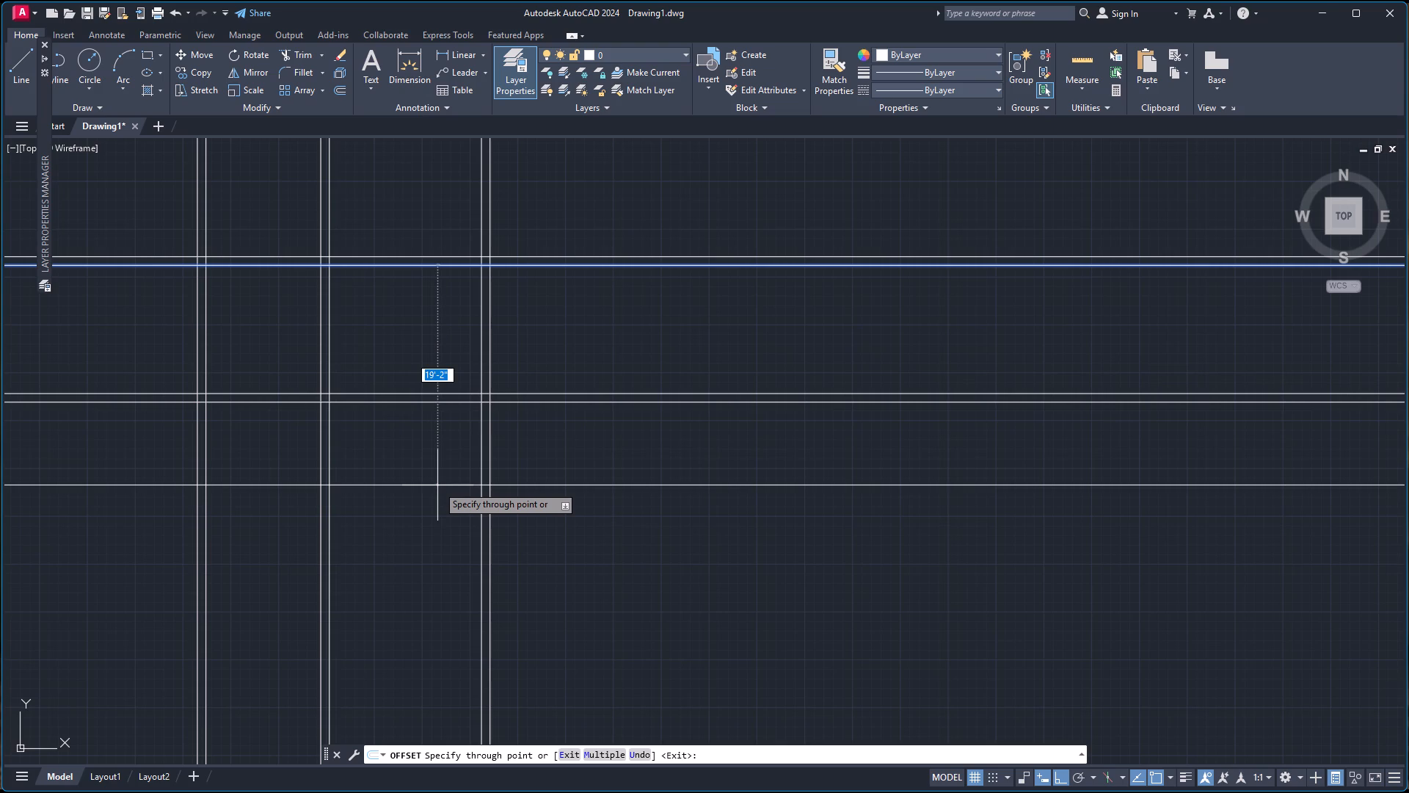
{"action": "type", "text": "16'"}
{"action": "key", "text": "Return"}
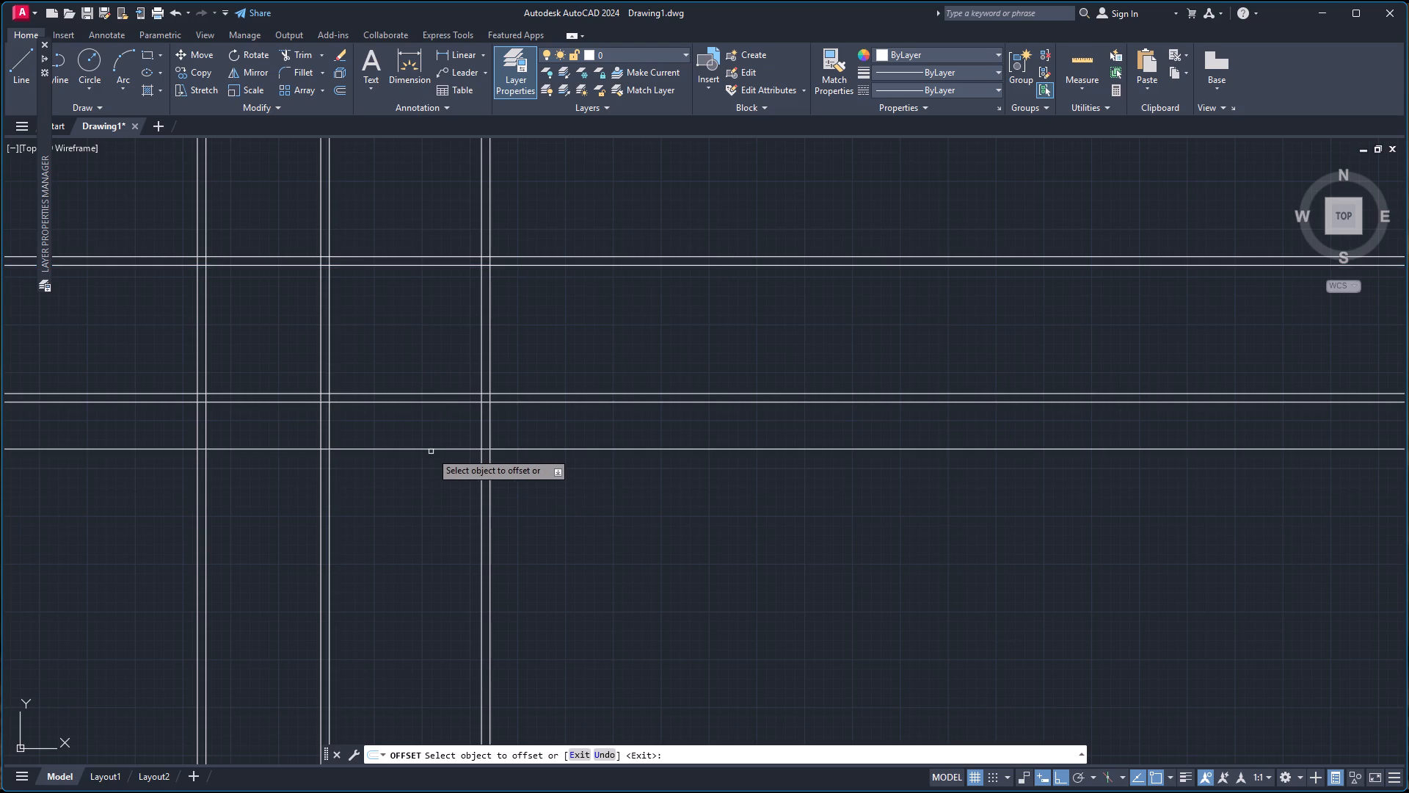
{"action": "left_click", "coordinate": [435, 448]}
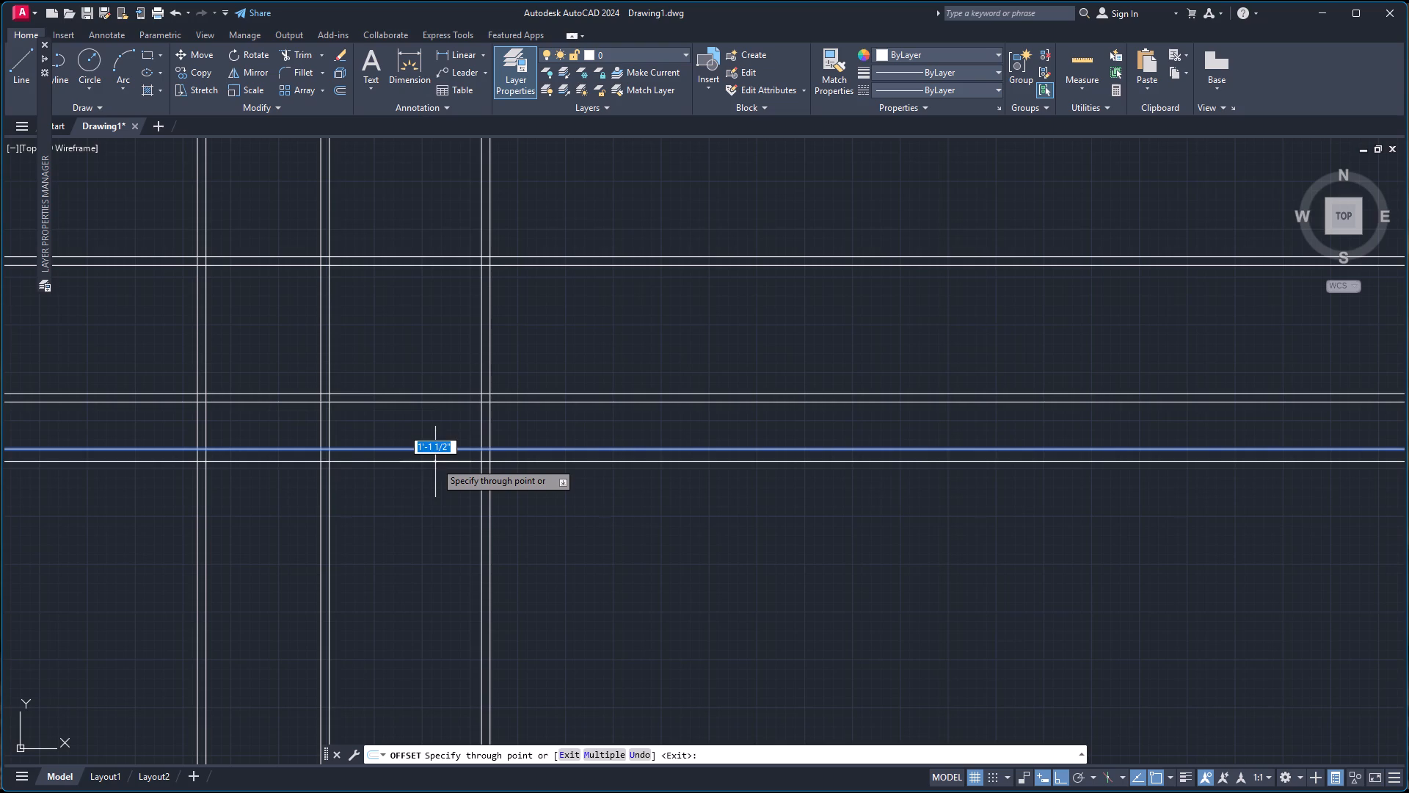
{"action": "key", "text": "9"}
{"action": "key", "text": "Return"}
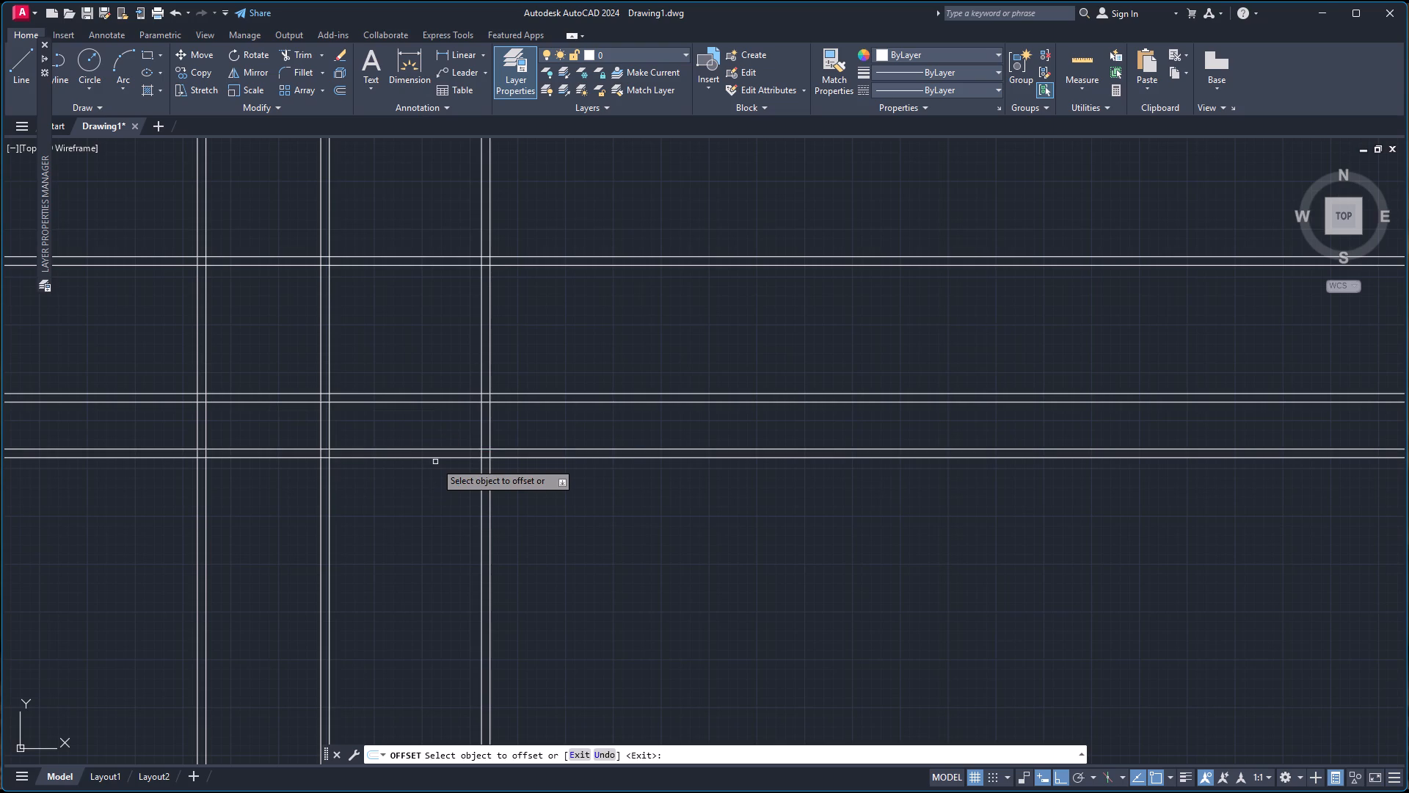
{"action": "key", "text": "Escape"}
Trim the line ends extending beyond the plan's right, top and left outer wall lines.
{"action": "type", "text": "tr"}
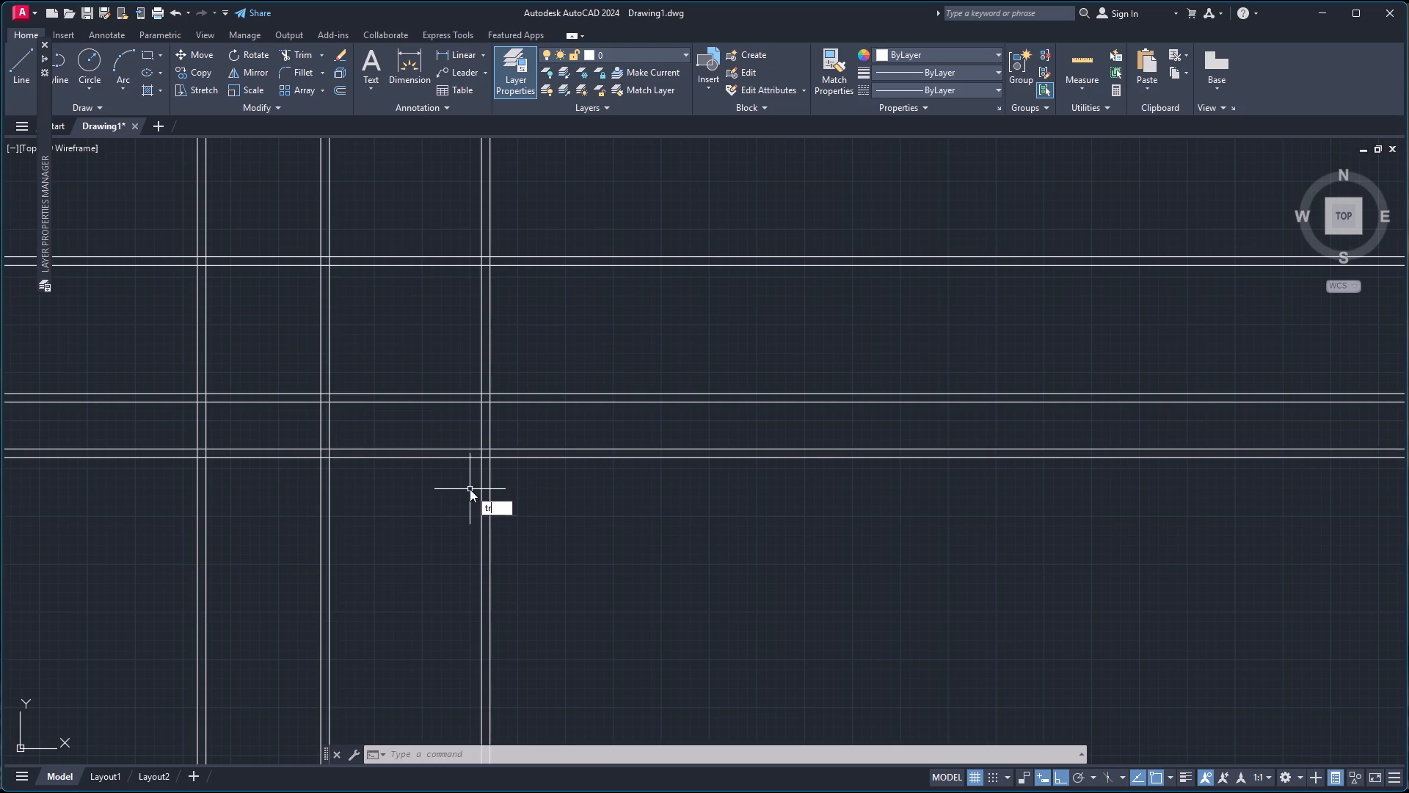
{"action": "key", "text": "Return"}
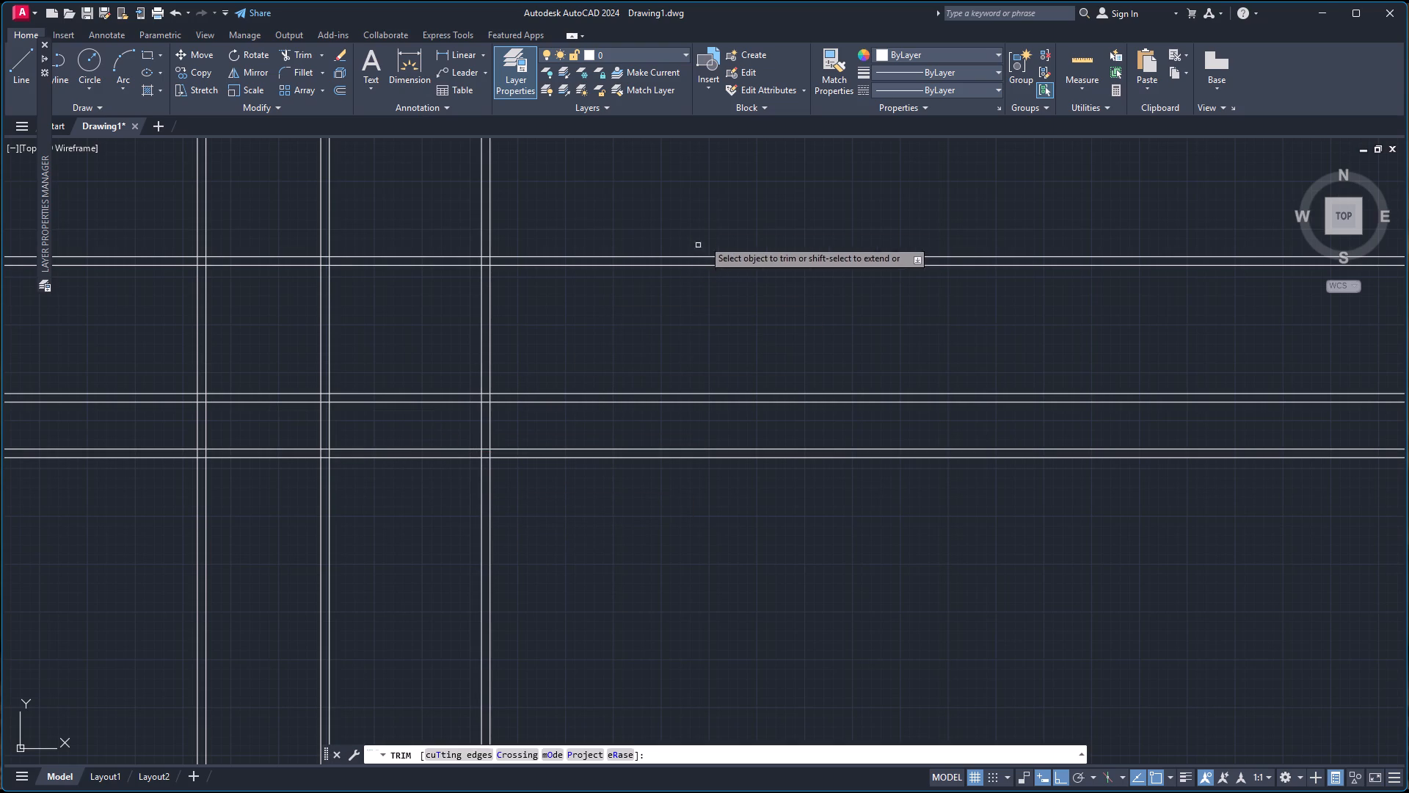
{"action": "left_click", "coordinate": [622, 226]}
{"action": "left_click", "coordinate": [662, 638]}
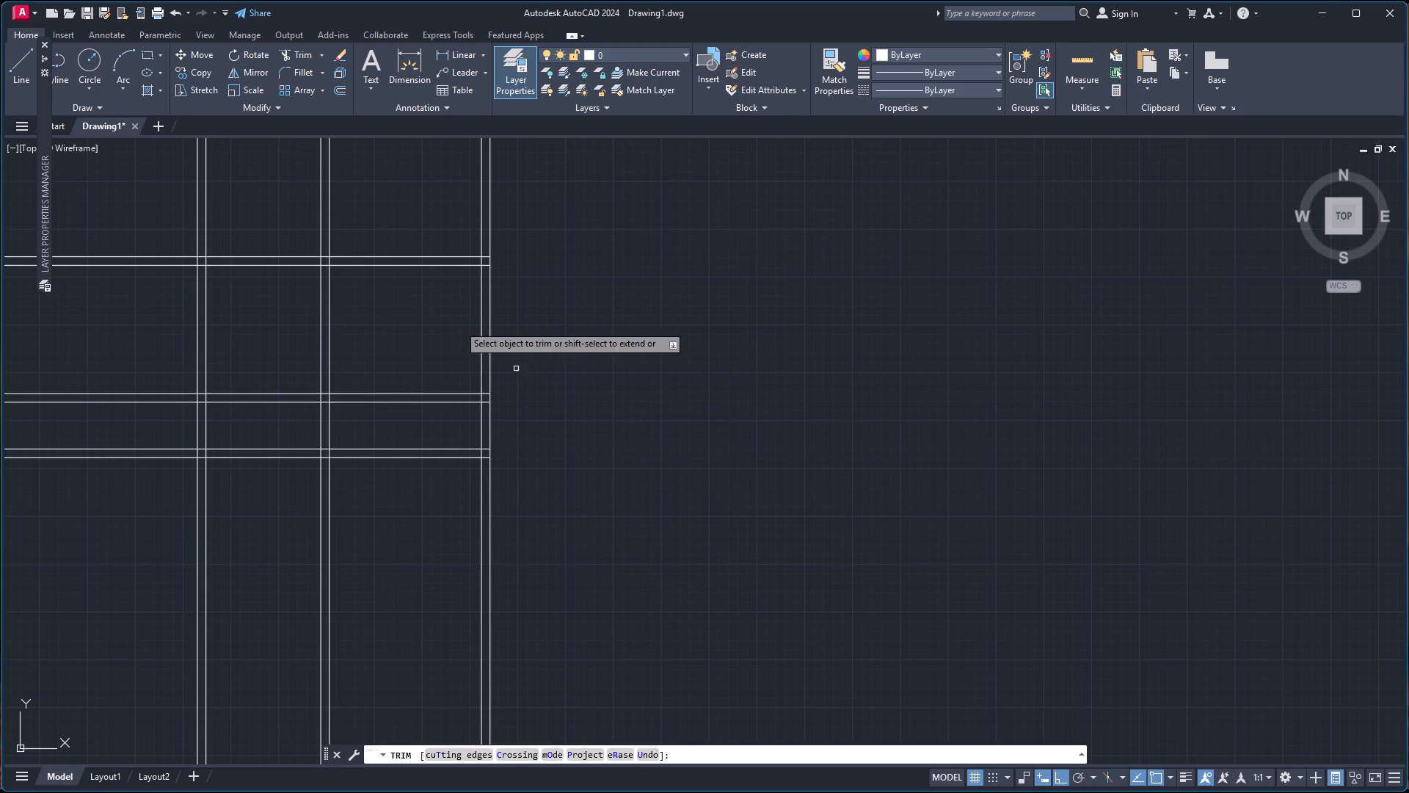
{"action": "left_click", "coordinate": [161, 223]}
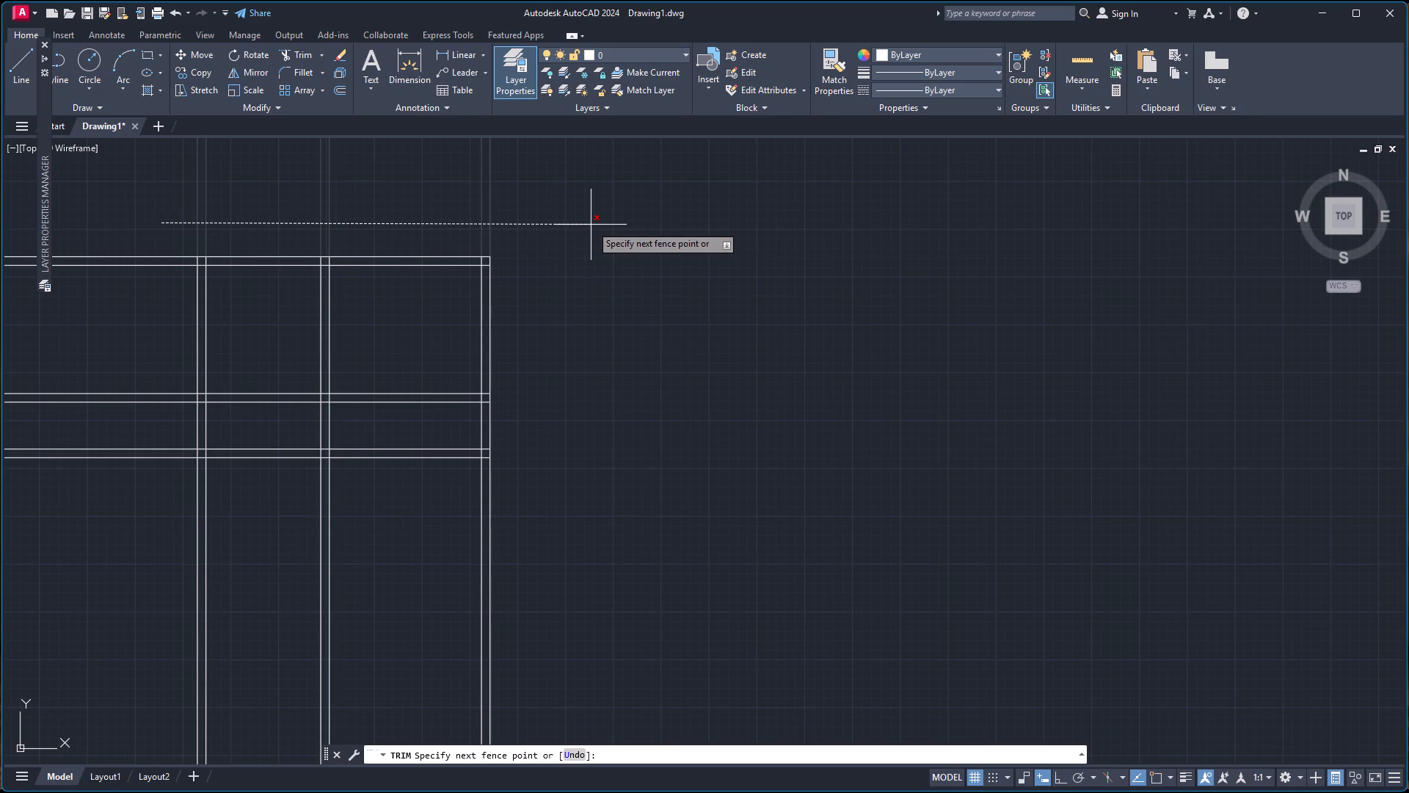
{"action": "left_click", "coordinate": [591, 225]}
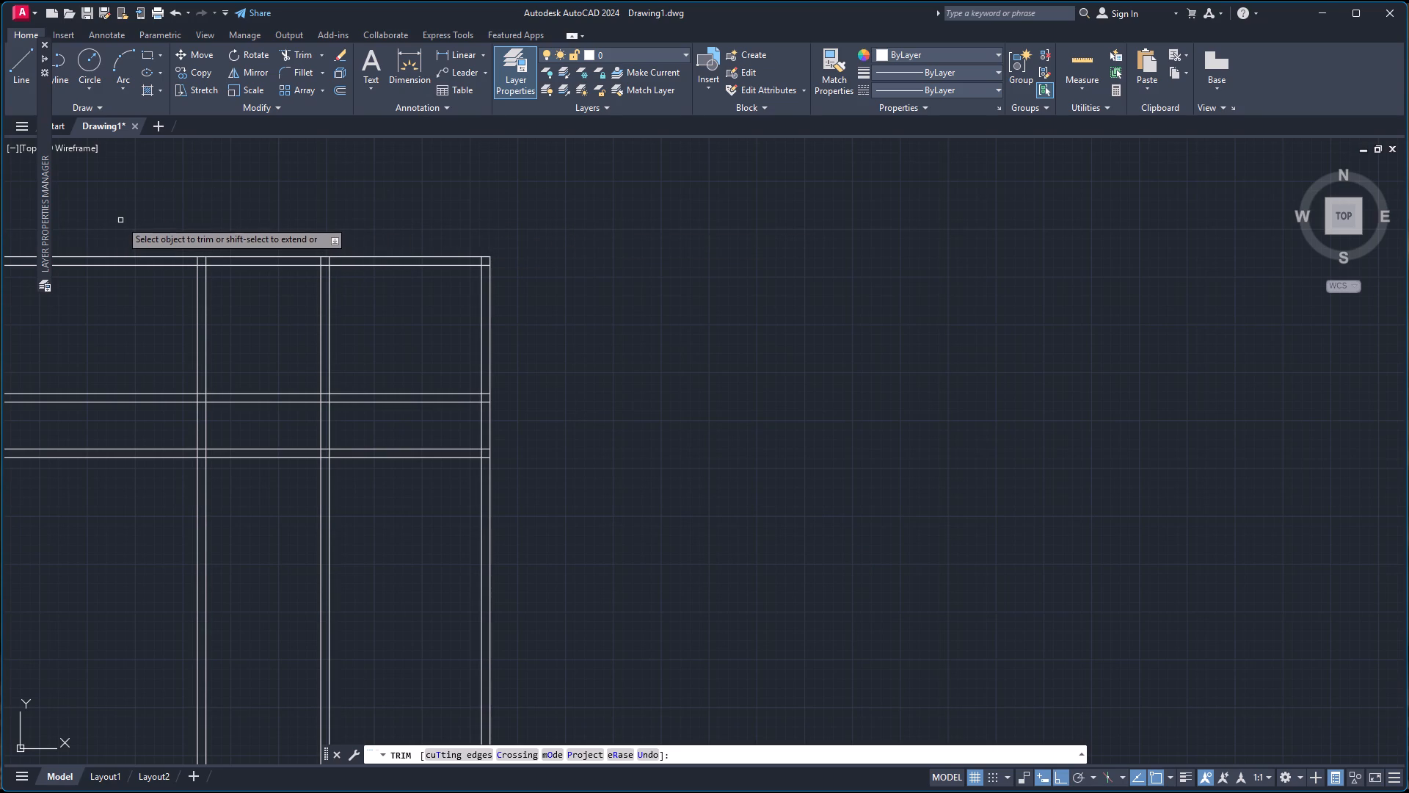
{"action": "left_click", "coordinate": [120, 220]}
{"action": "left_click", "coordinate": [114, 552]}
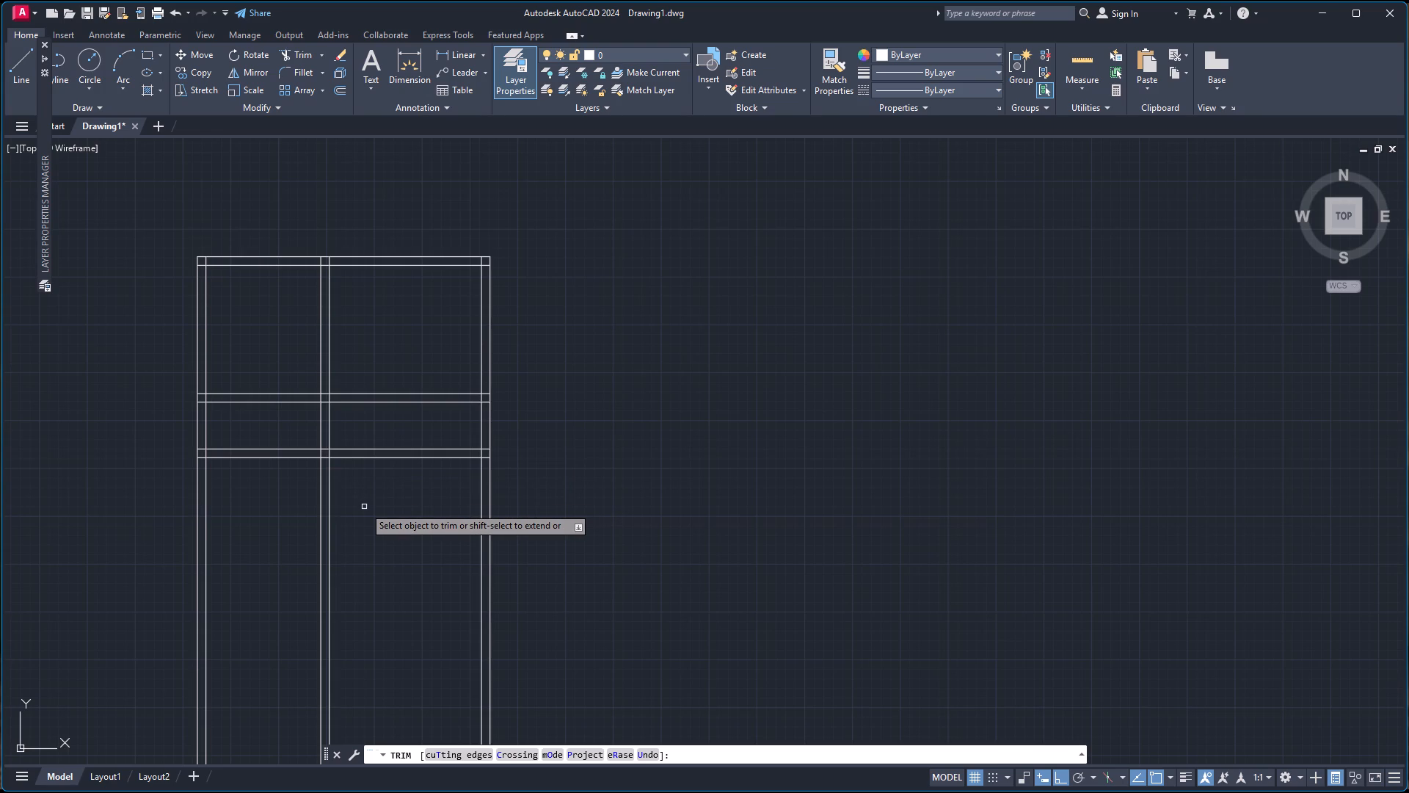
{"action": "key", "text": "Escape"}
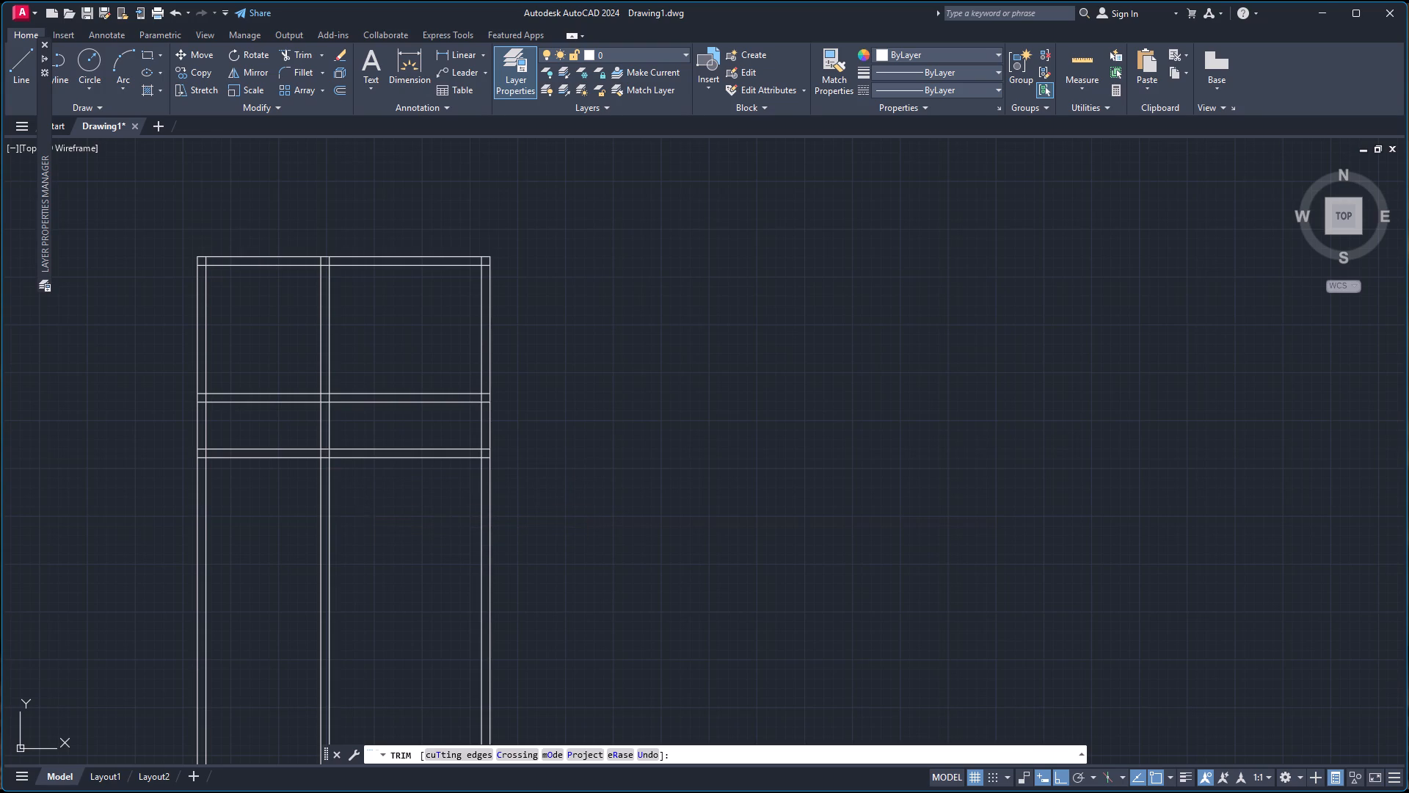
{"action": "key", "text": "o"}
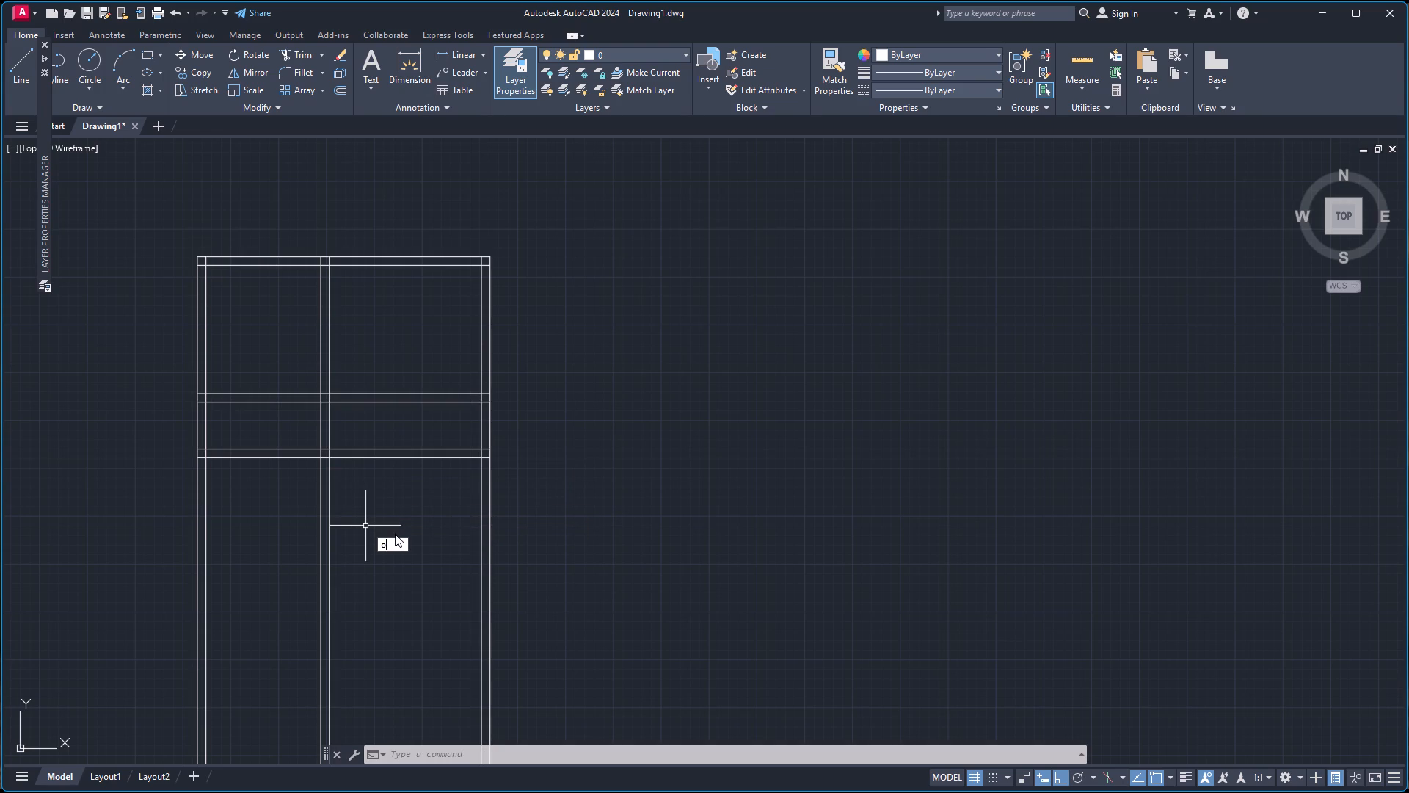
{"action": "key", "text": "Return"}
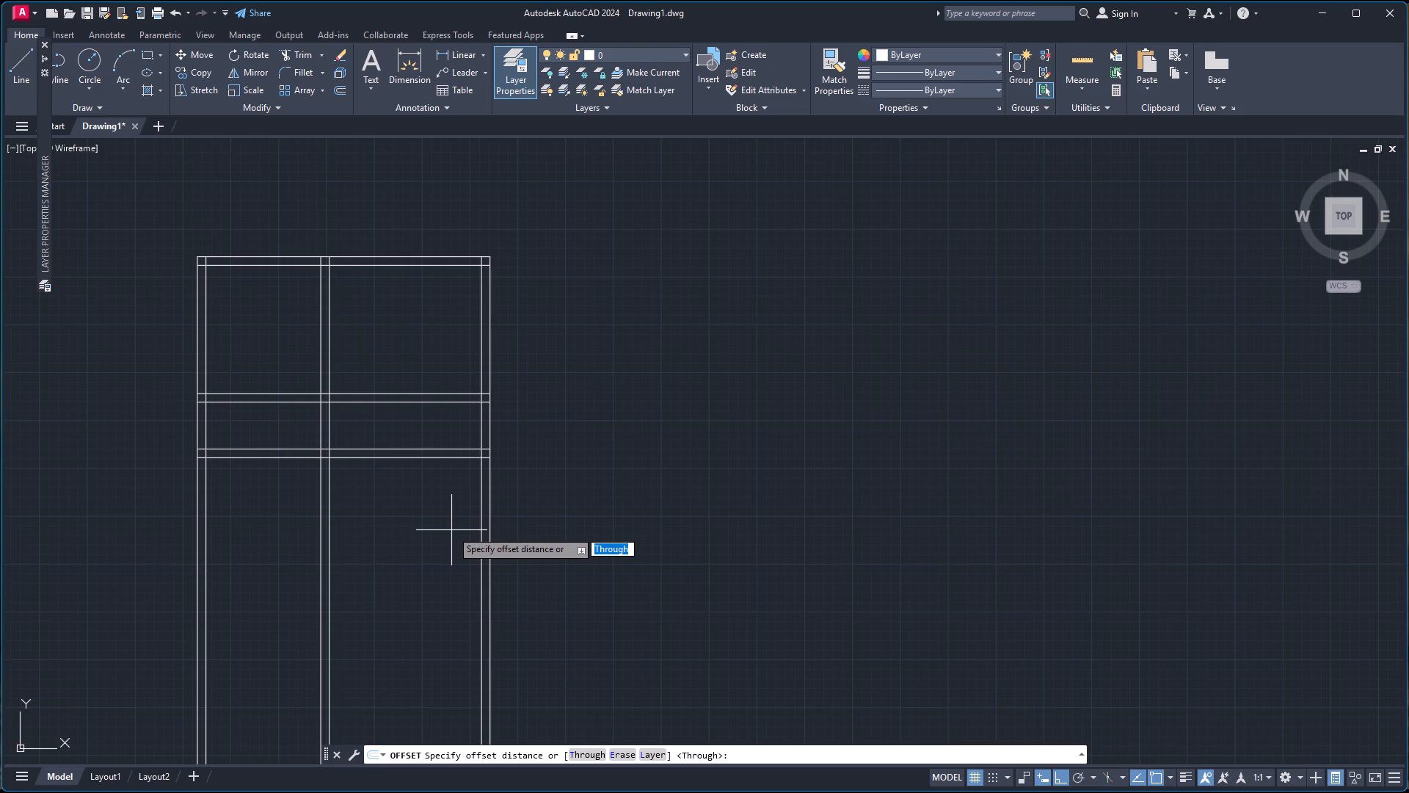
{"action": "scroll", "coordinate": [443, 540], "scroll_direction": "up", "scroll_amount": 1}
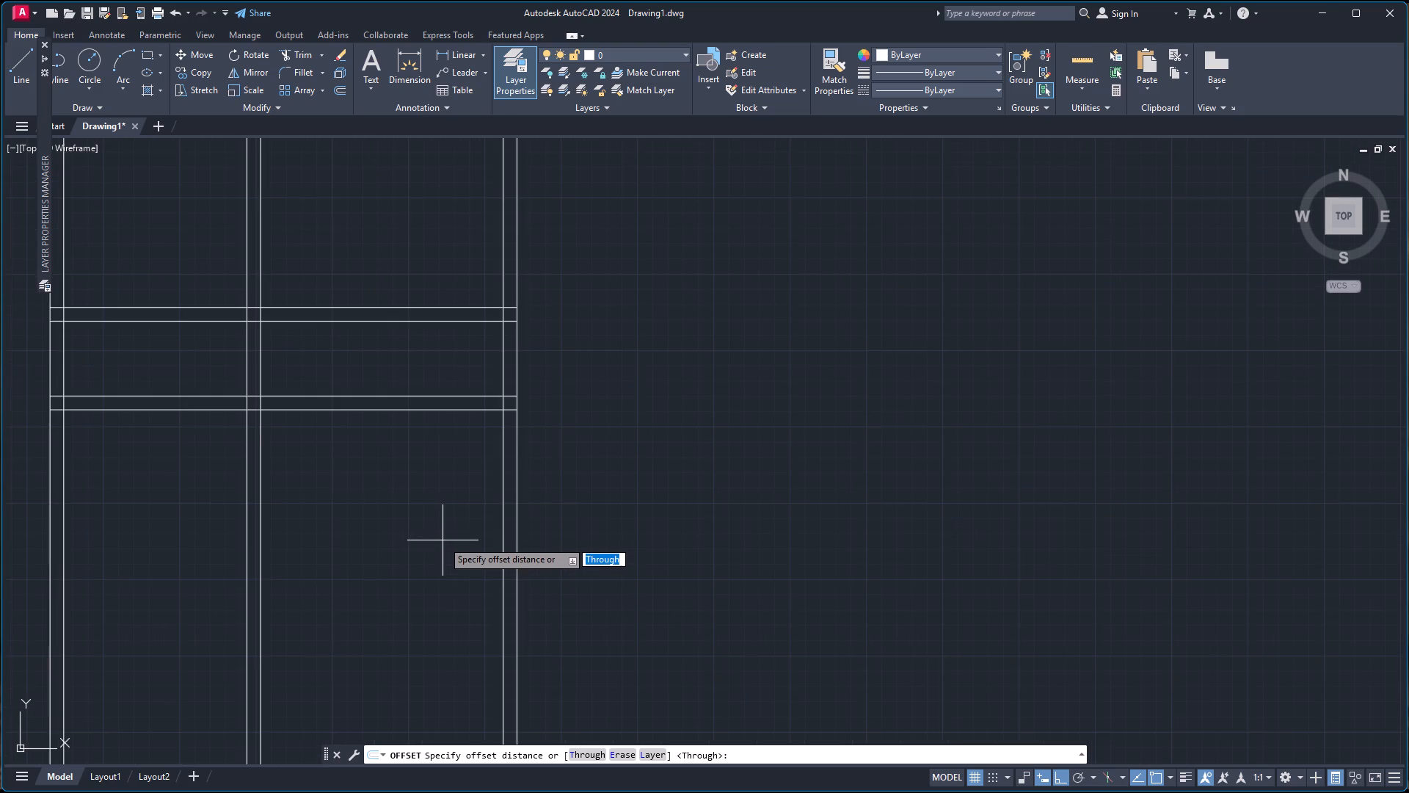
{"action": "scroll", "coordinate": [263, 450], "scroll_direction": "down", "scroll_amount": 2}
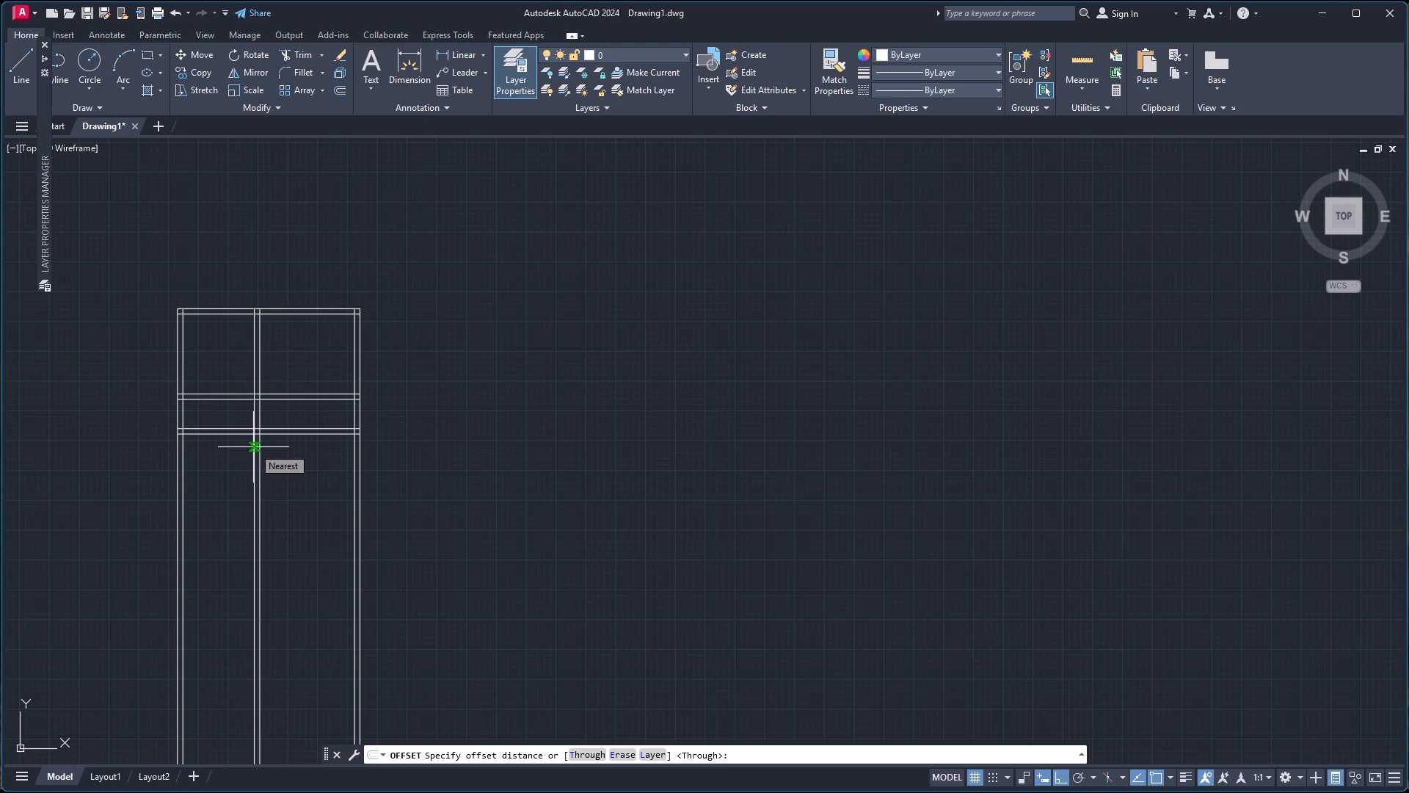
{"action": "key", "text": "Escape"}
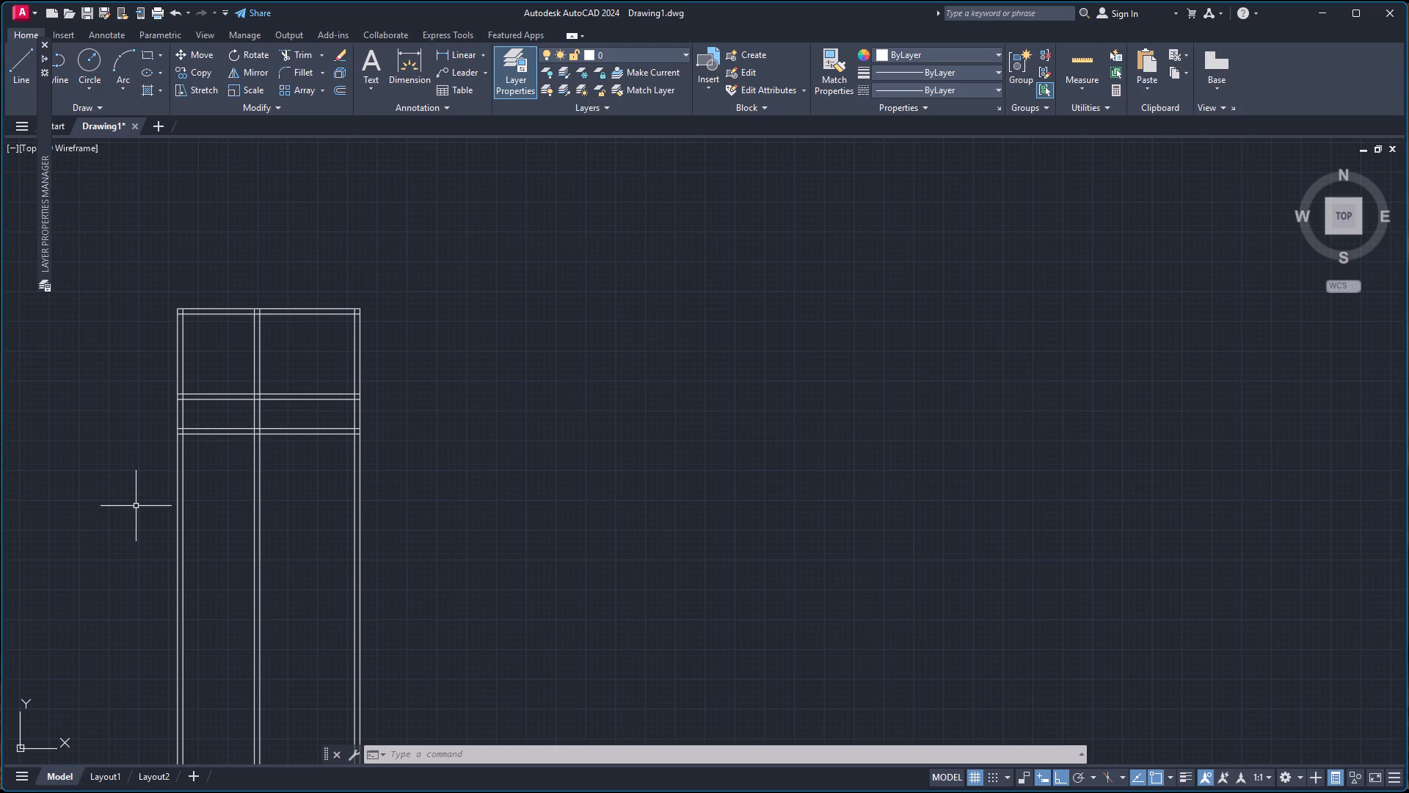
Trim away both lines of the lower horizontal wall from the left outer wall's outer face across to the middle vertical wall.
{"action": "scroll", "coordinate": [134, 506], "scroll_direction": "up", "scroll_amount": 2}
{"action": "scroll", "coordinate": [245, 350], "scroll_direction": "up", "scroll_amount": 1}
{"action": "scroll", "coordinate": [267, 333], "scroll_direction": "down", "scroll_amount": 2}
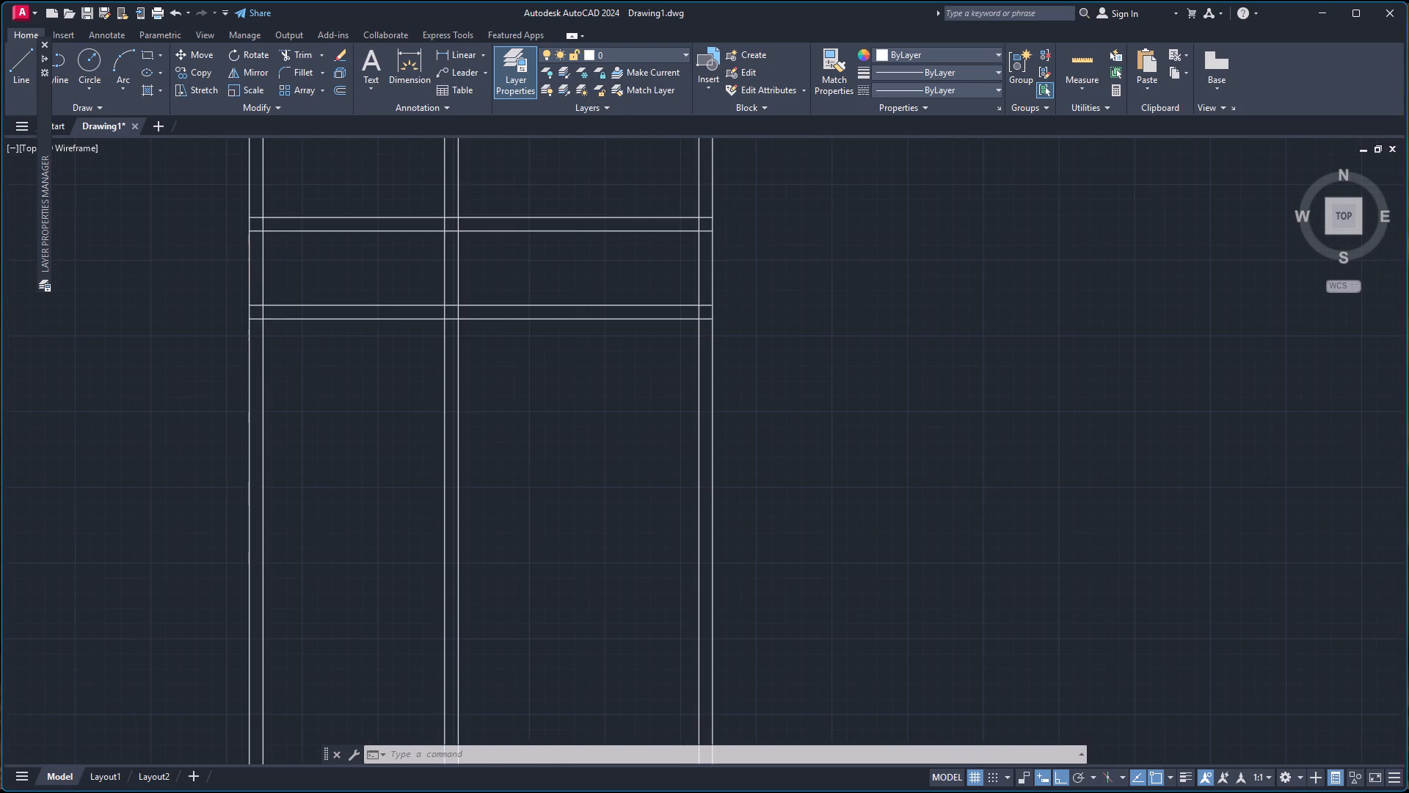
{"action": "scroll", "coordinate": [301, 245], "scroll_direction": "down", "scroll_amount": 1}
{"action": "scroll", "coordinate": [295, 228], "scroll_direction": "up", "scroll_amount": 1}
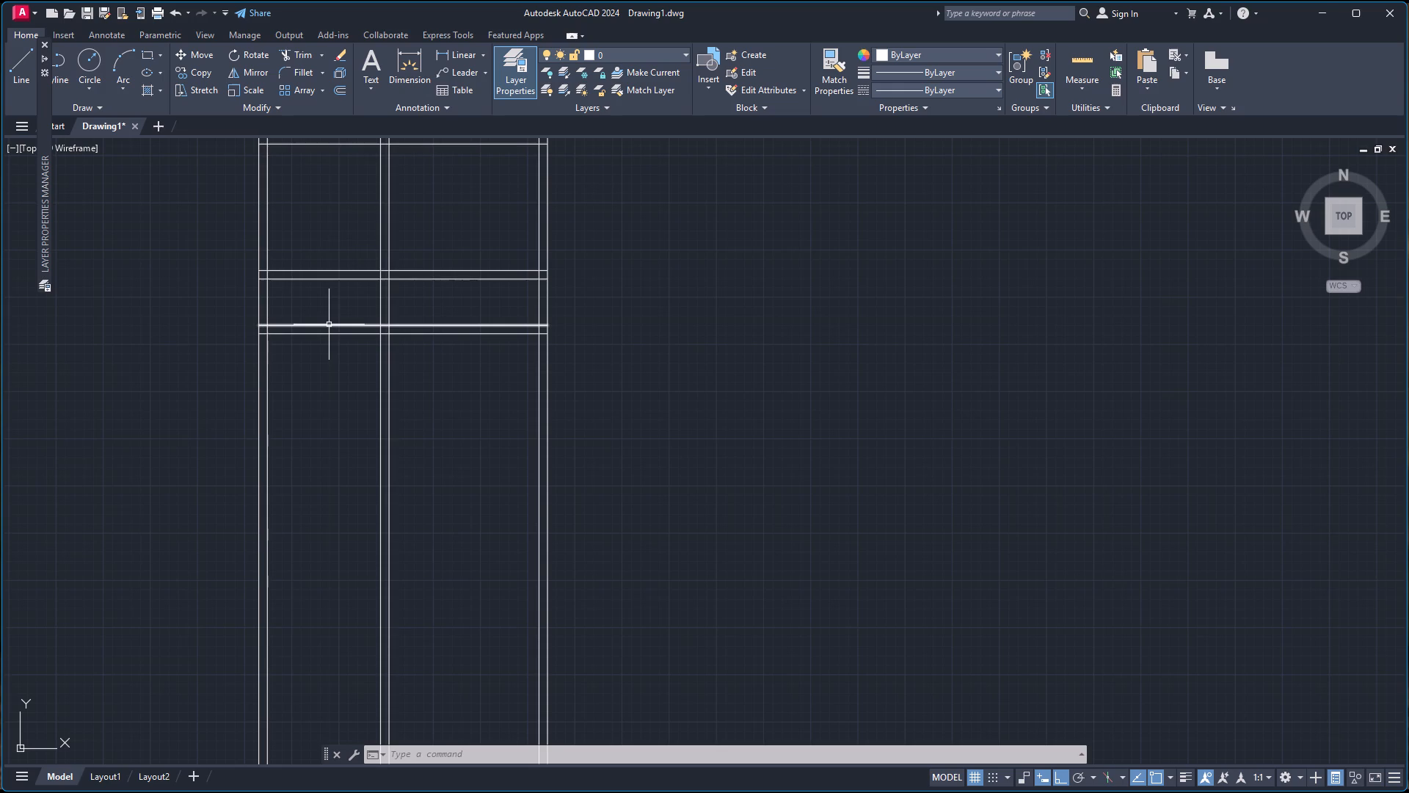
{"action": "key", "text": "t"}
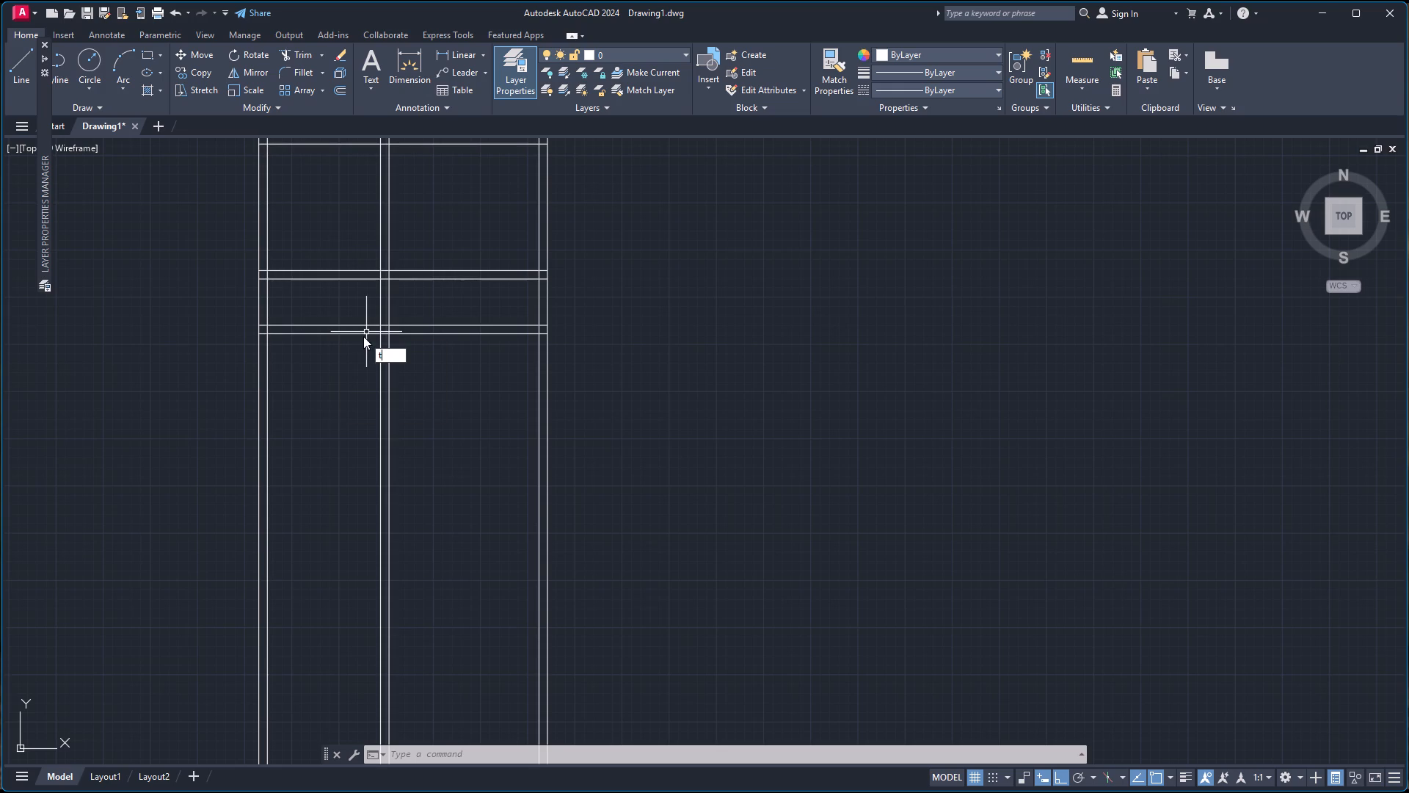
{"action": "key", "text": "r"}
{"action": "key", "text": "Return"}
{"action": "left_click", "coordinate": [337, 303]}
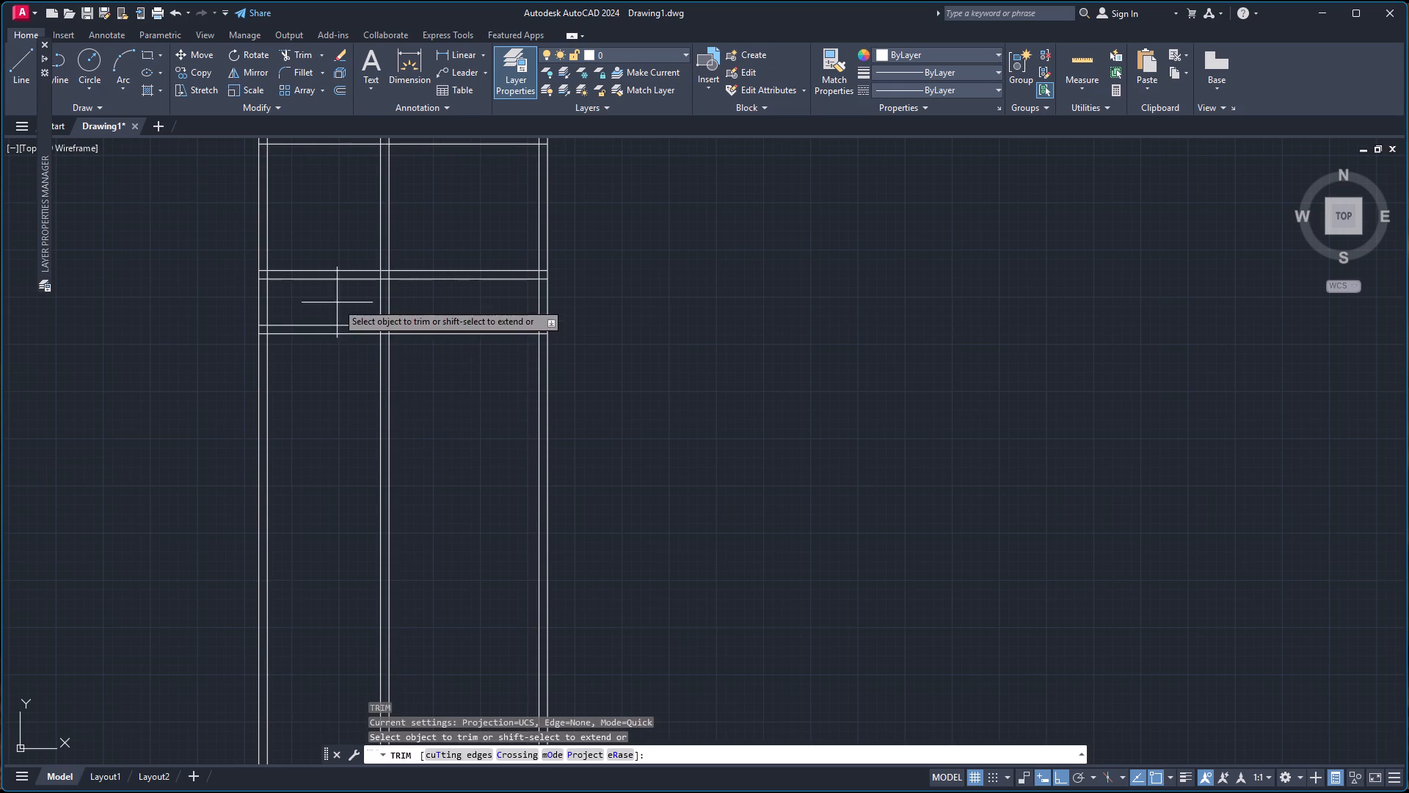
{"action": "left_click", "coordinate": [349, 385]}
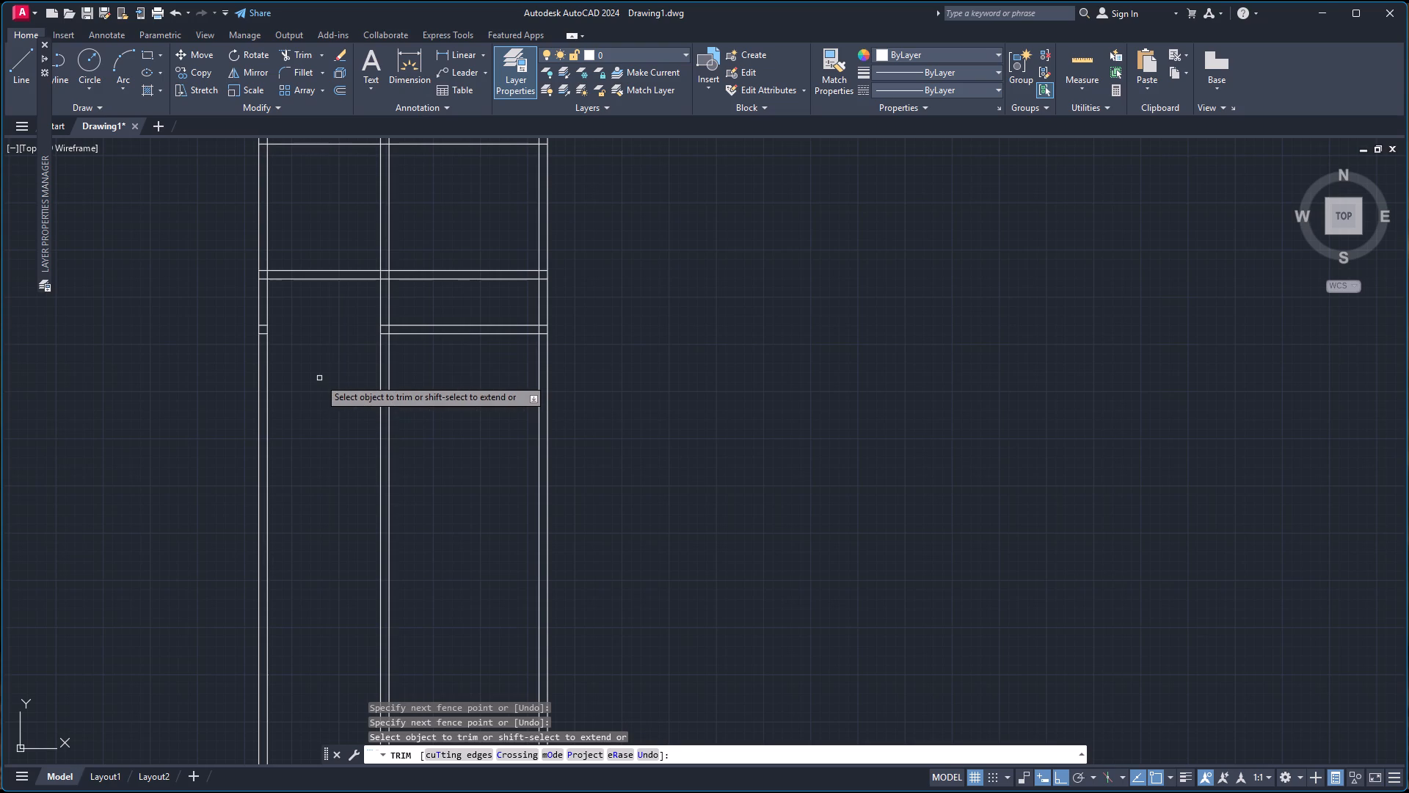
{"action": "scroll", "coordinate": [232, 375], "scroll_direction": "up", "scroll_amount": 3}
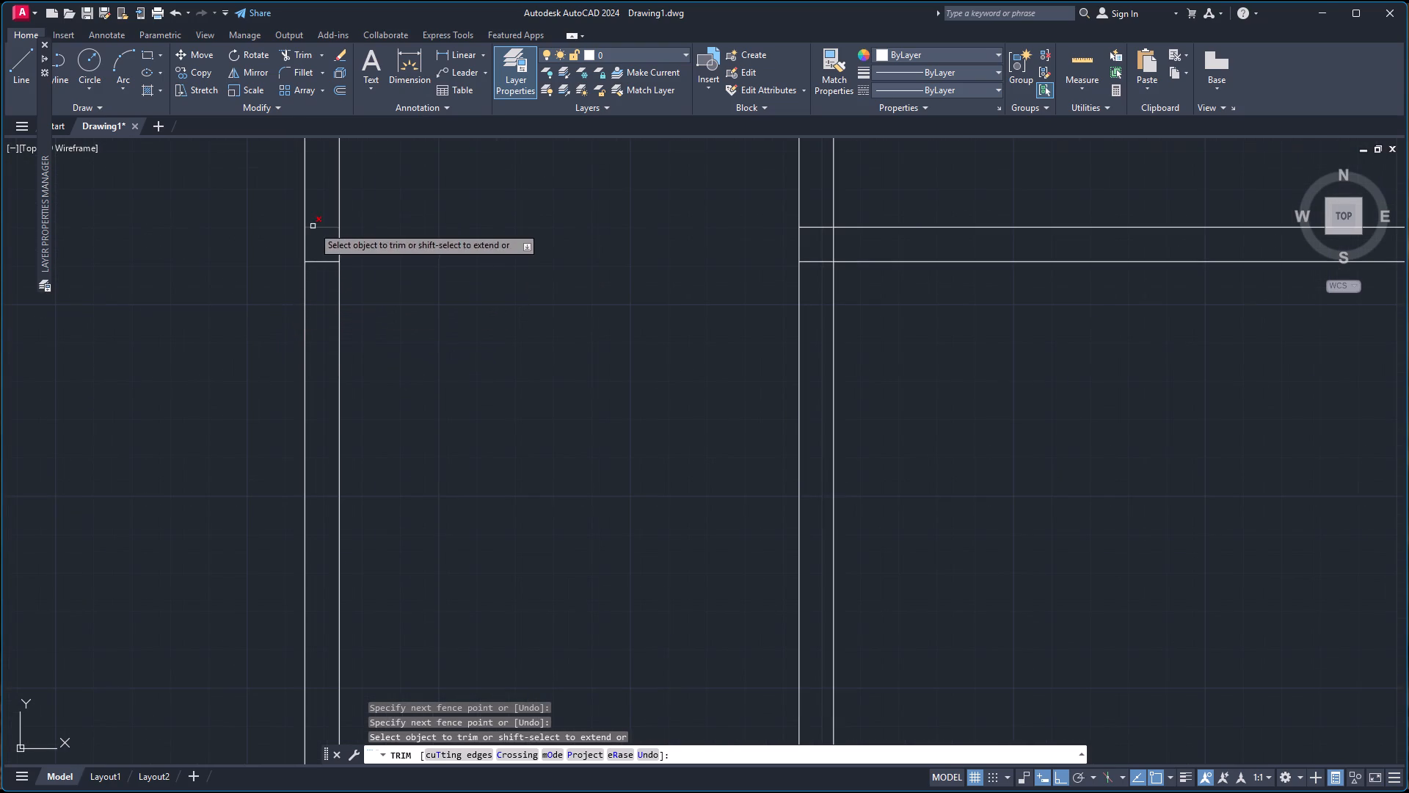
{"action": "left_click", "coordinate": [321, 215]}
{"action": "left_click", "coordinate": [314, 331]}
{"action": "scroll", "coordinate": [340, 306], "scroll_direction": "down", "scroll_amount": 2}
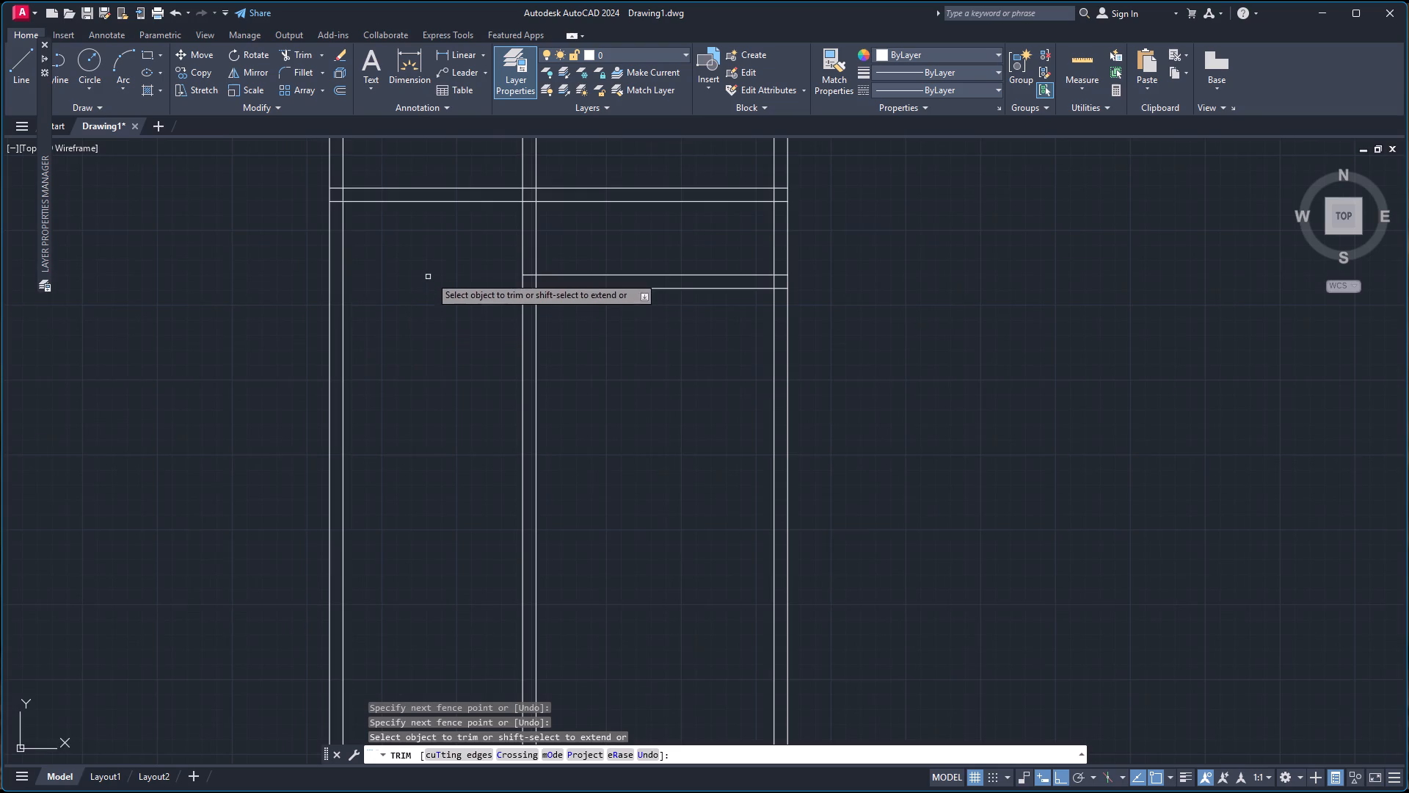
Trim the two line ends of the upper horizontal interior wall that cross the left outer wall's thickness, and end the Trim command.
{"action": "scroll", "coordinate": [441, 251], "scroll_direction": "down", "scroll_amount": 2}
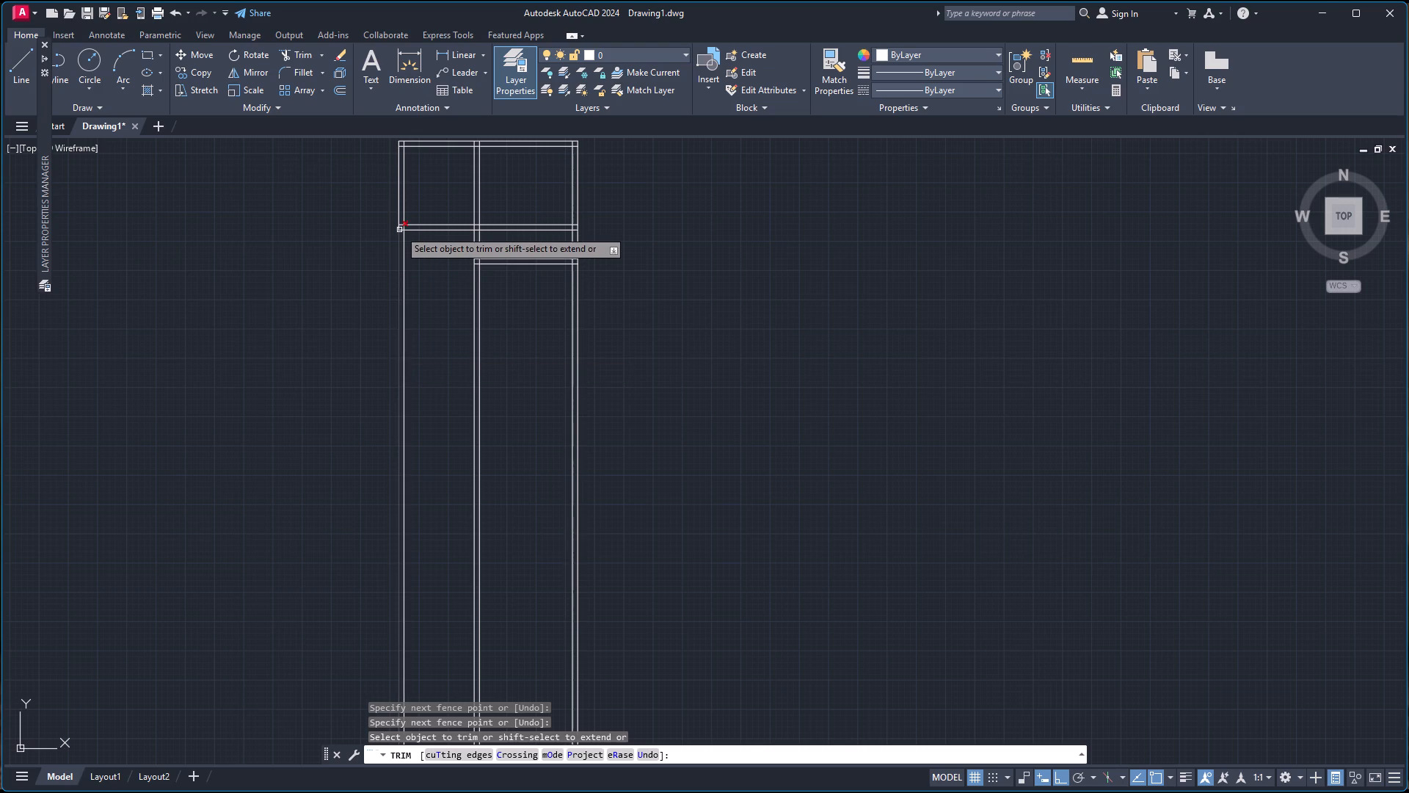
{"action": "scroll", "coordinate": [399, 230], "scroll_direction": "up", "scroll_amount": 5}
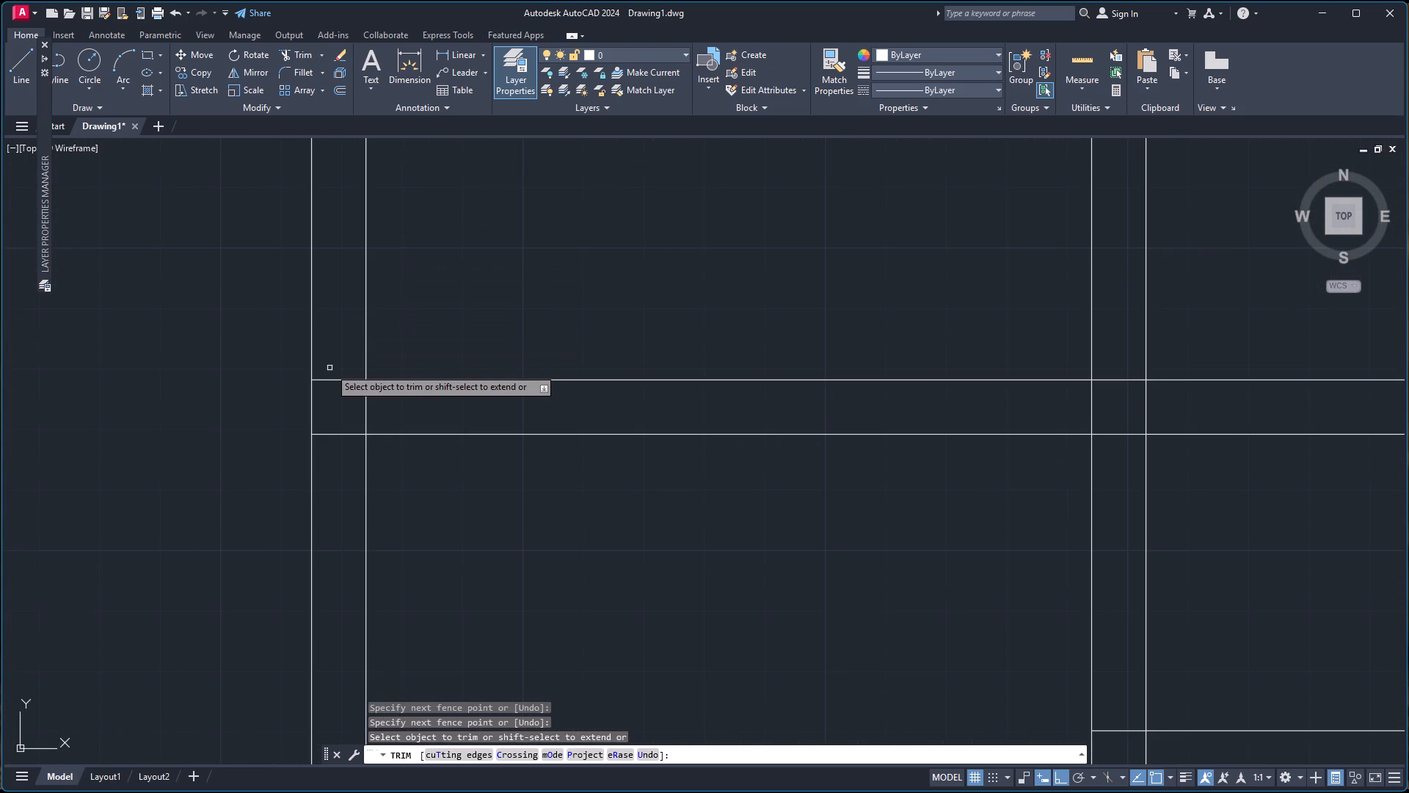
{"action": "left_click", "coordinate": [345, 363]}
{"action": "left_click", "coordinate": [341, 481]}
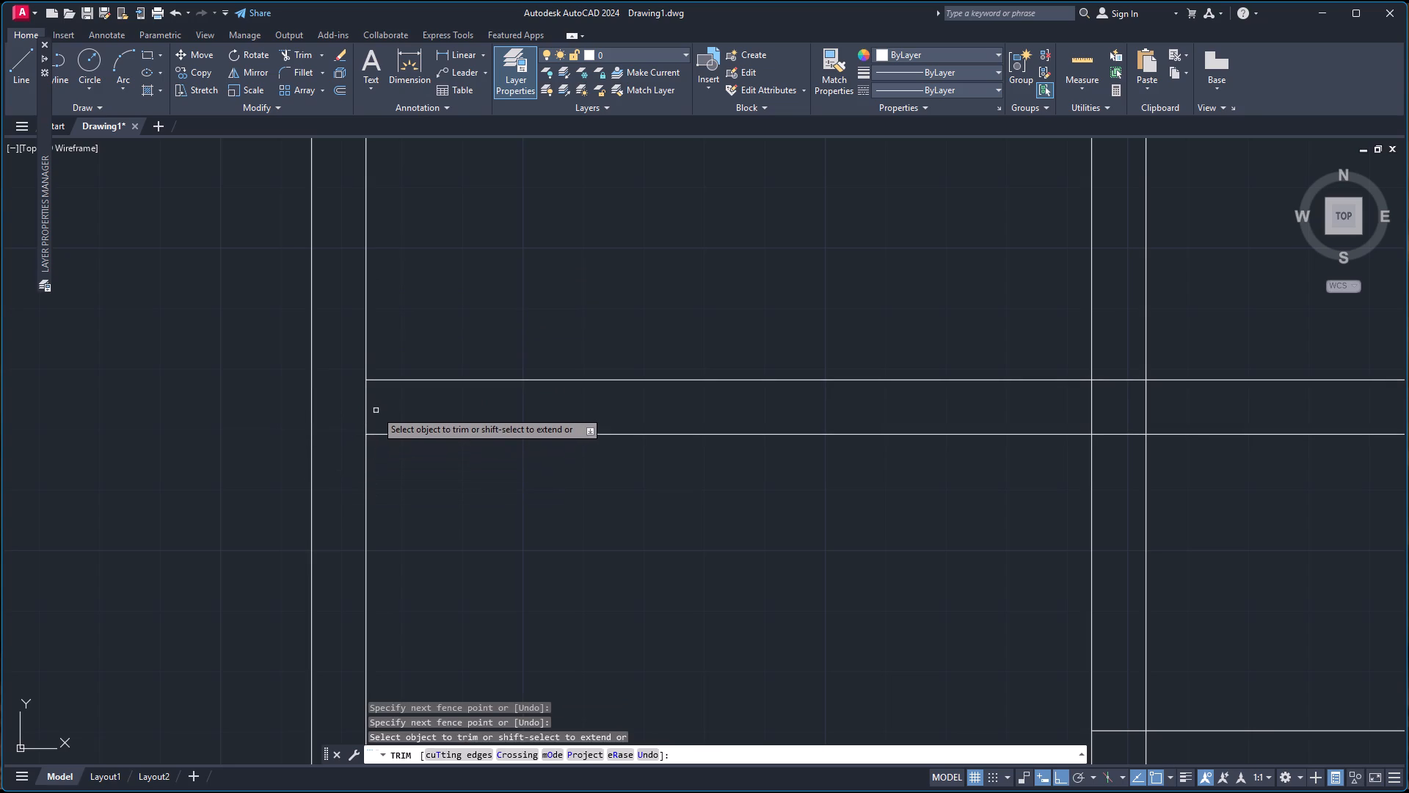
{"action": "key", "text": "Escape"}
Offset the lower line of the upper horizontal interior wall 4' downward.
{"action": "key", "text": "o"}
{"action": "key", "text": "Return"}
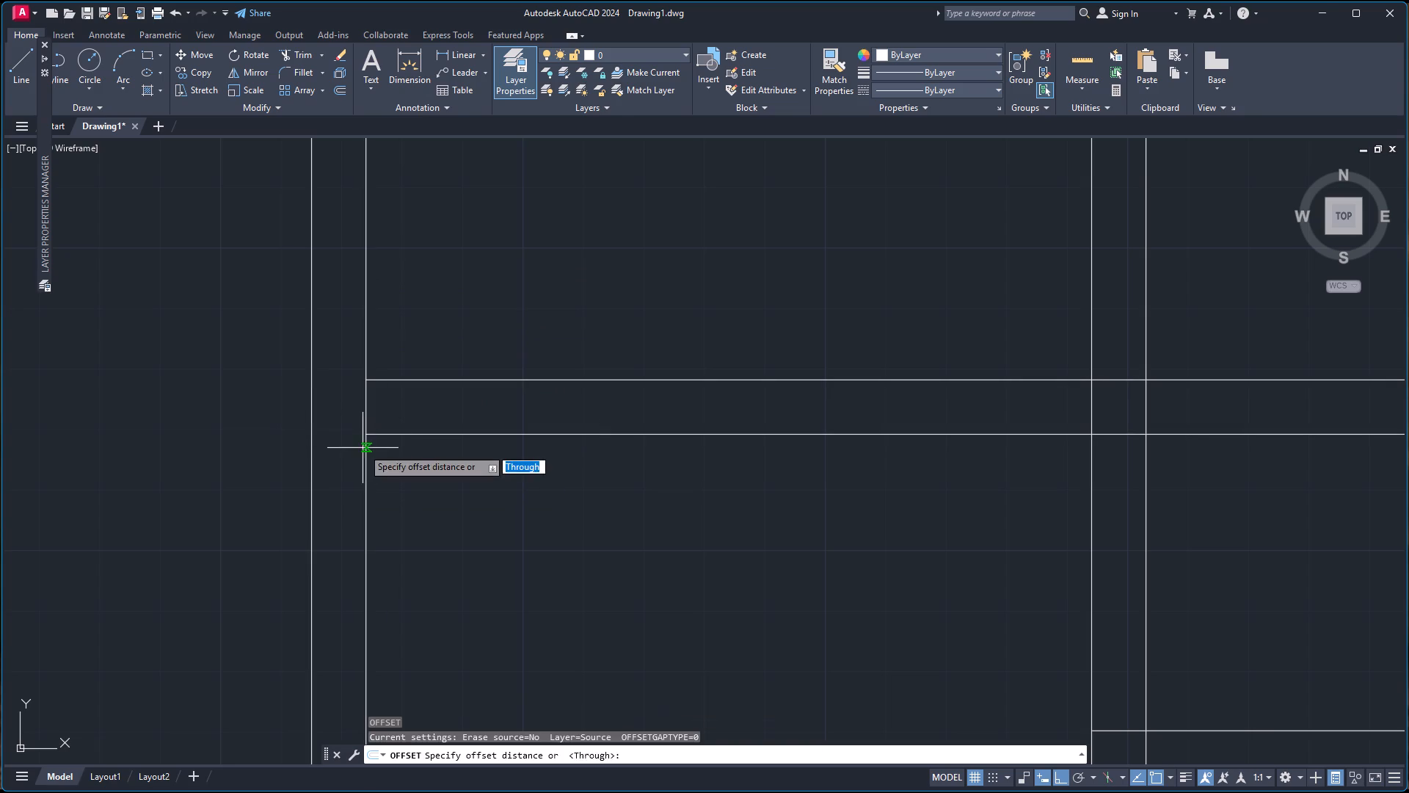
{"action": "key", "text": "Return"}
{"action": "left_click", "coordinate": [658, 434]}
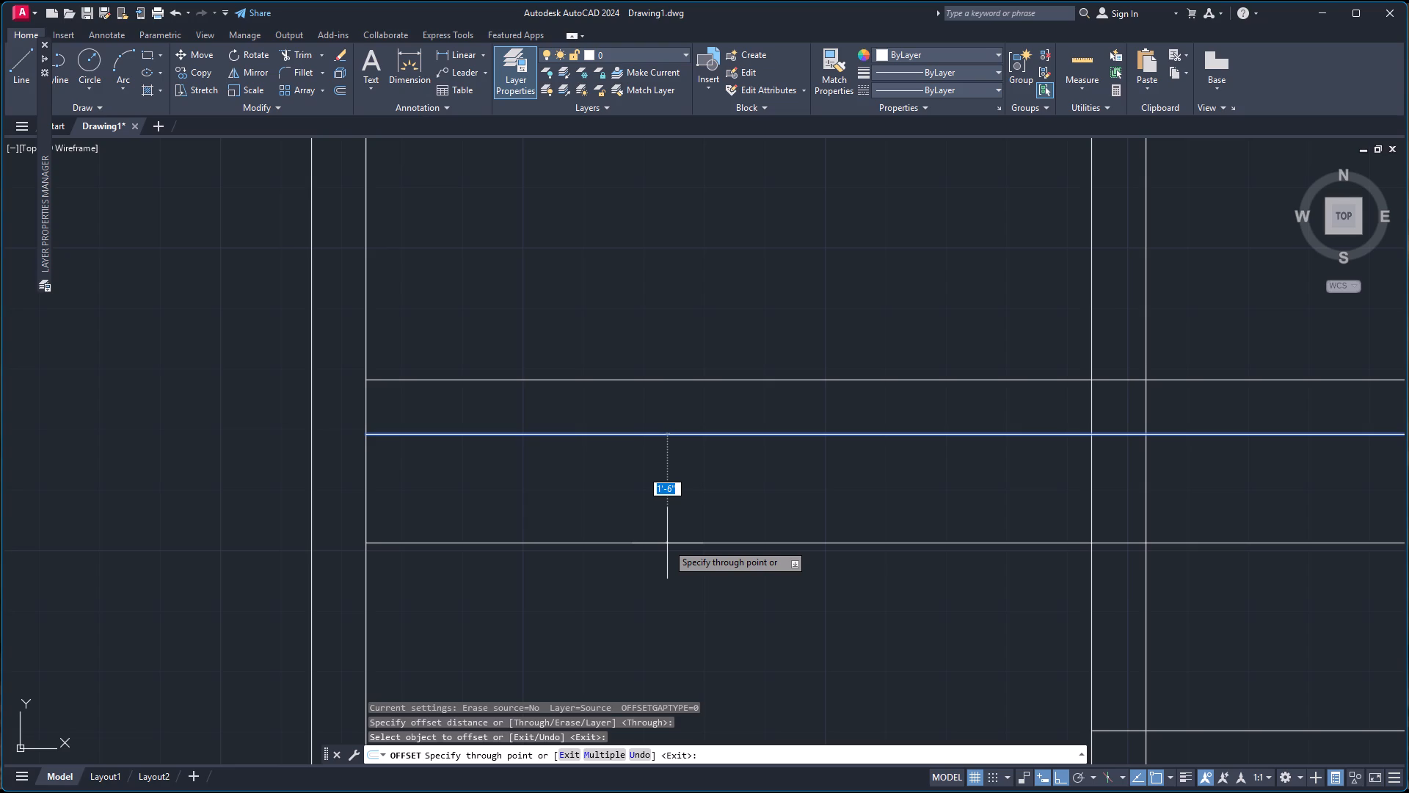
{"action": "type", "text": "4'"}
{"action": "key", "text": "Return"}
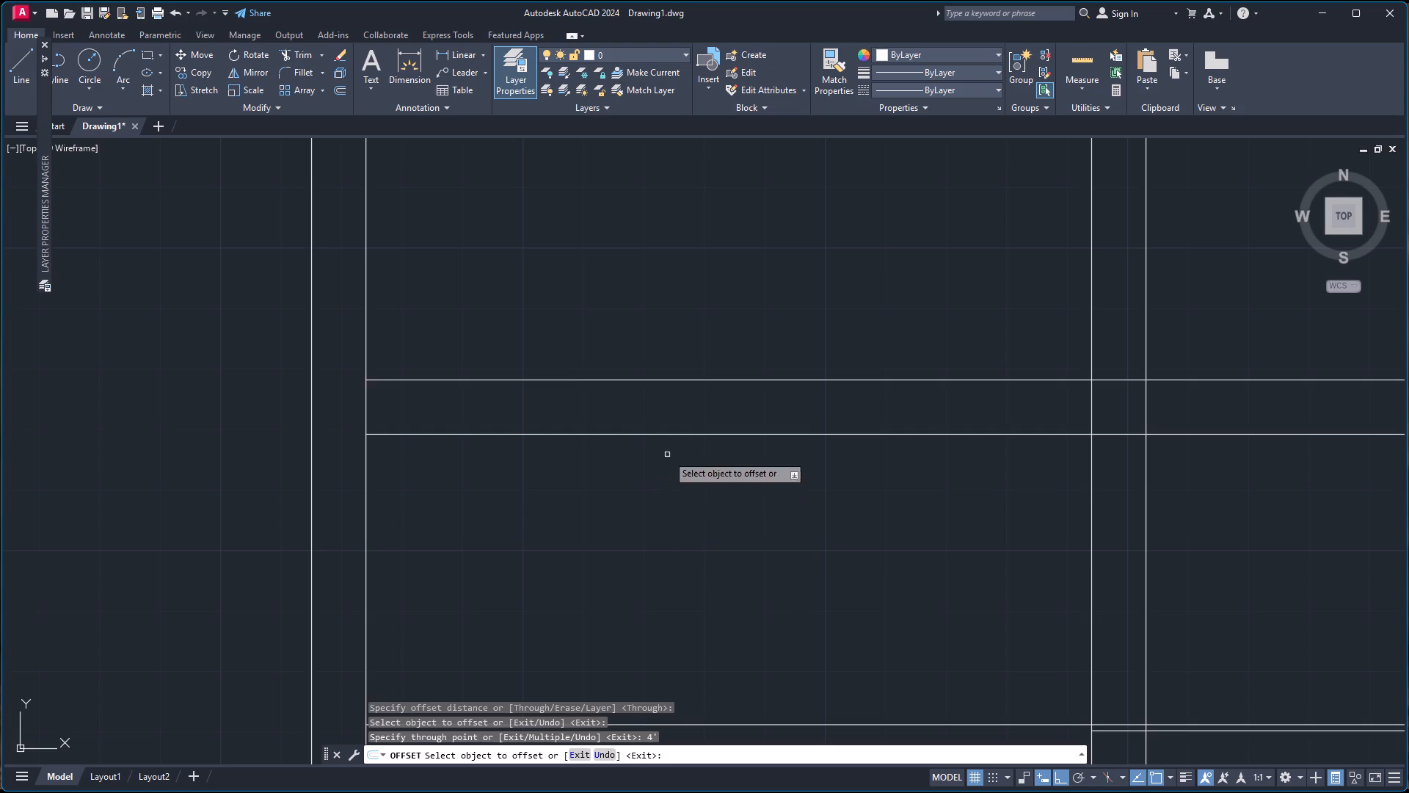
Offset the left outer wall's inner line 6'3" to the right, and offset the resulting line a further 4" to the right.
{"action": "scroll", "coordinate": [665, 460], "scroll_direction": "down", "scroll_amount": 2}
{"action": "scroll", "coordinate": [617, 540], "scroll_direction": "up", "scroll_amount": 1}
{"action": "left_click", "coordinate": [505, 539]}
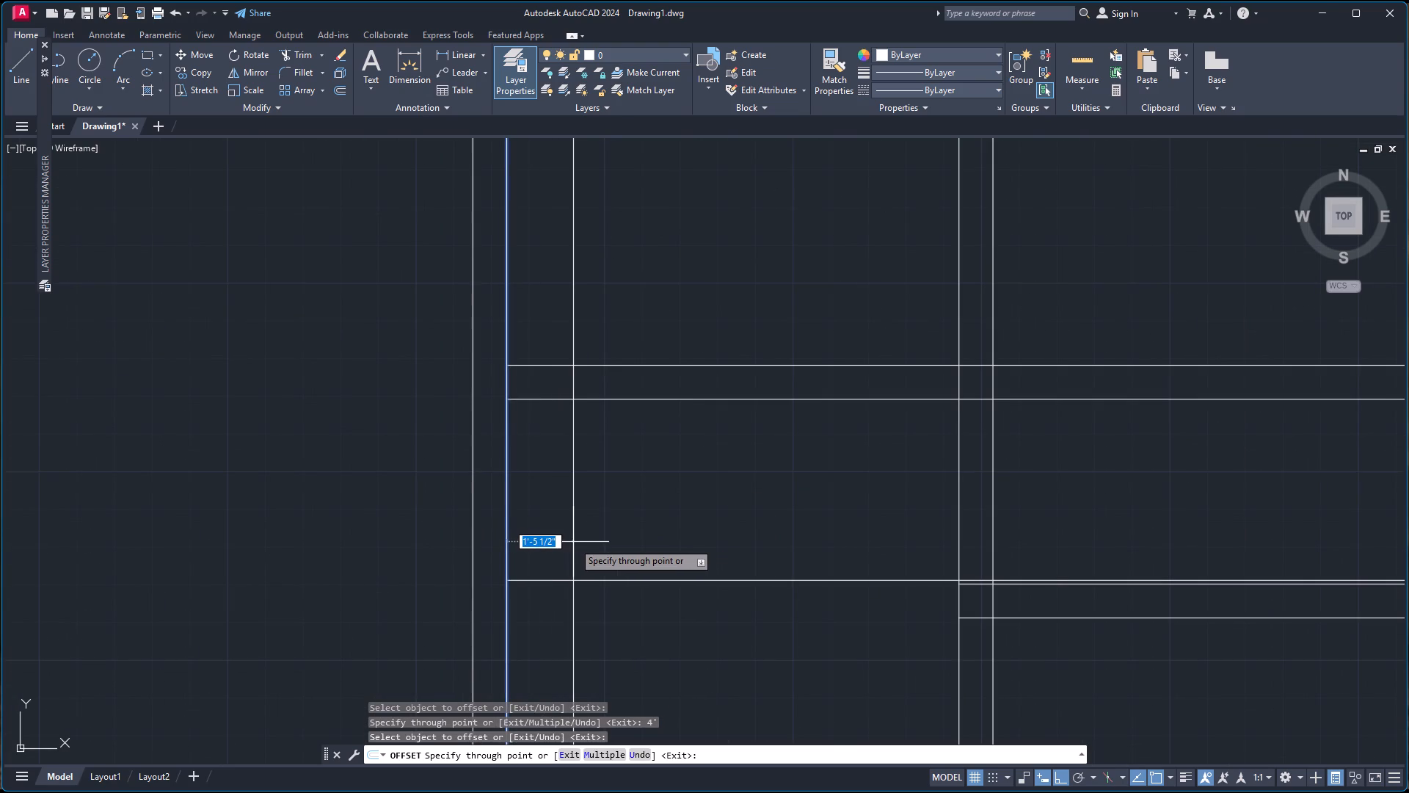
{"action": "type", "text": "6'3"}
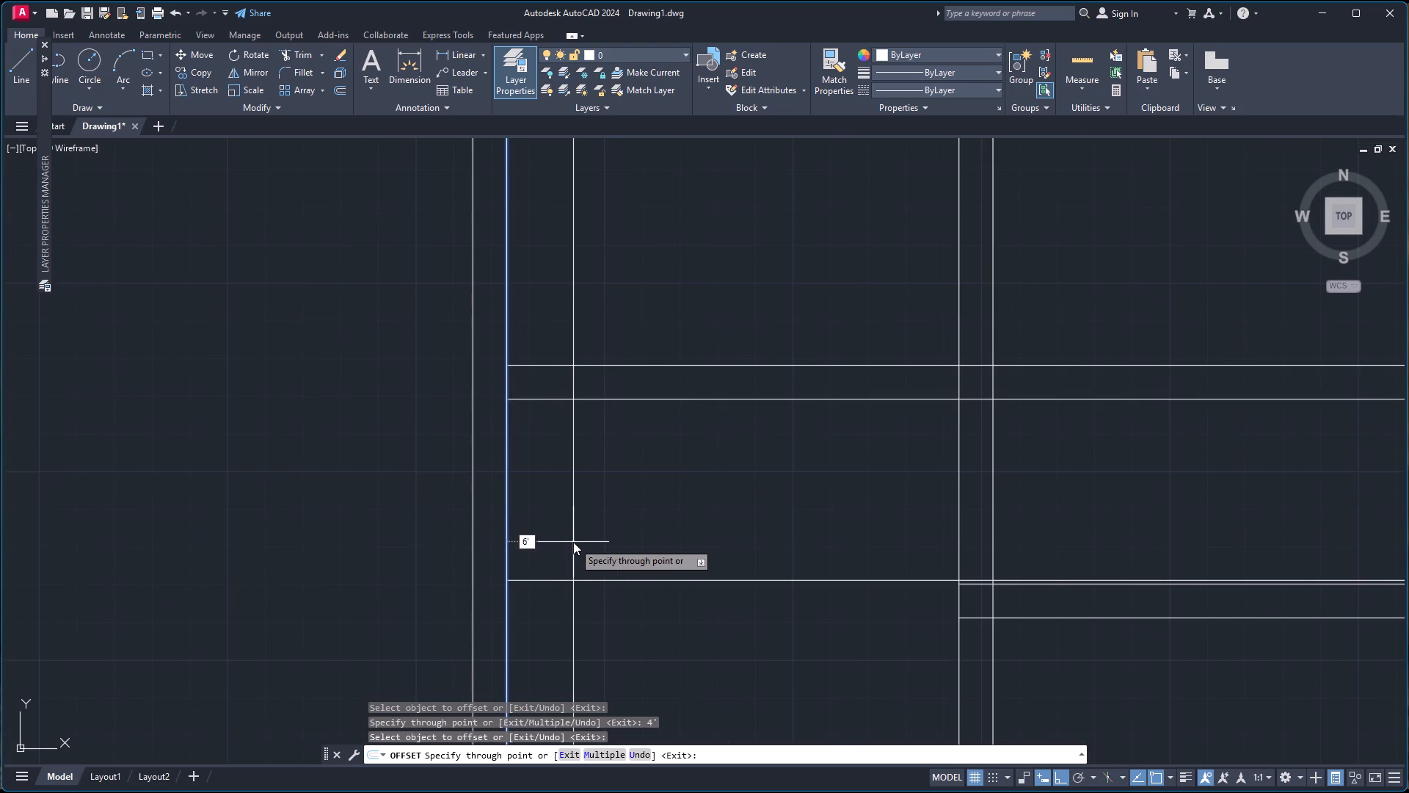
{"action": "key", "text": "Return"}
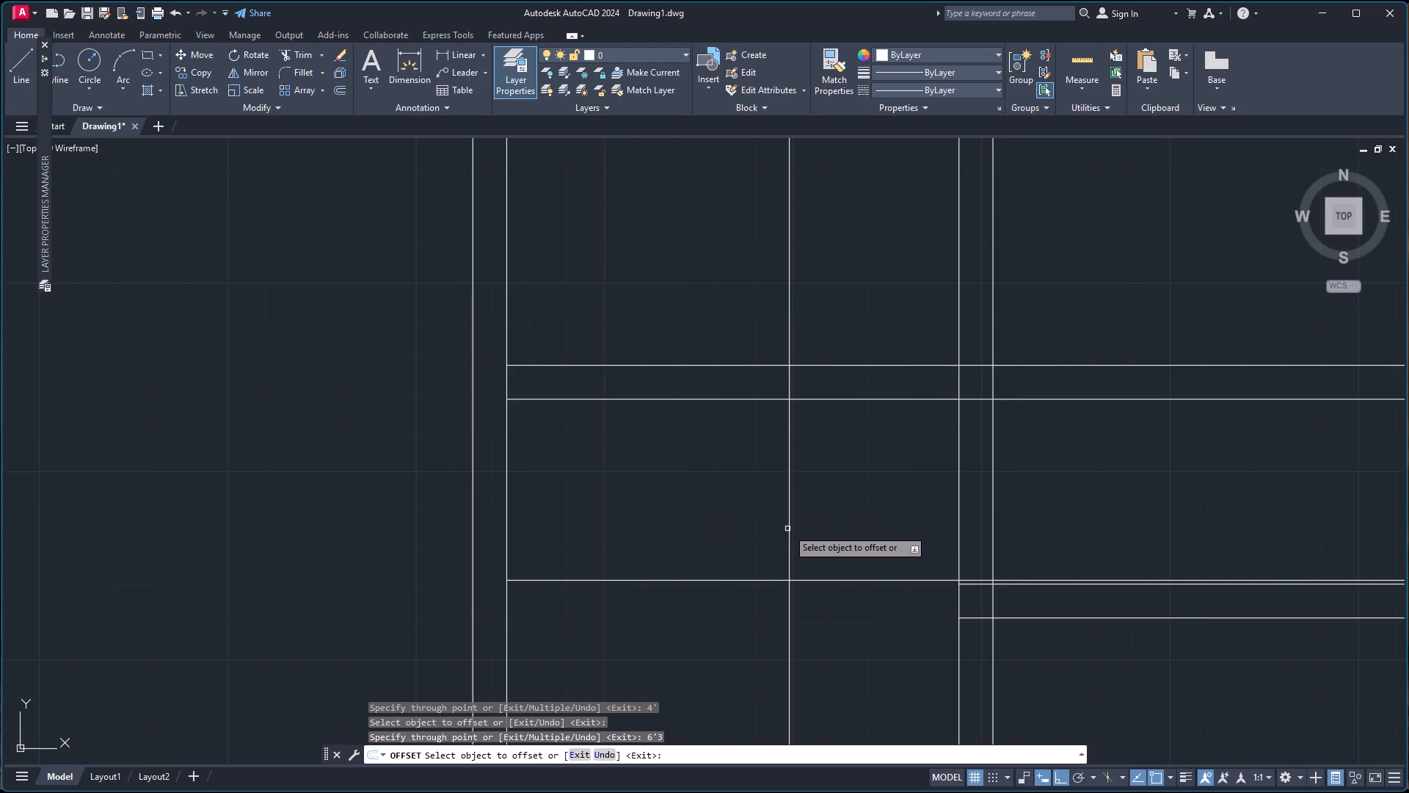
{"action": "left_click", "coordinate": [790, 527]}
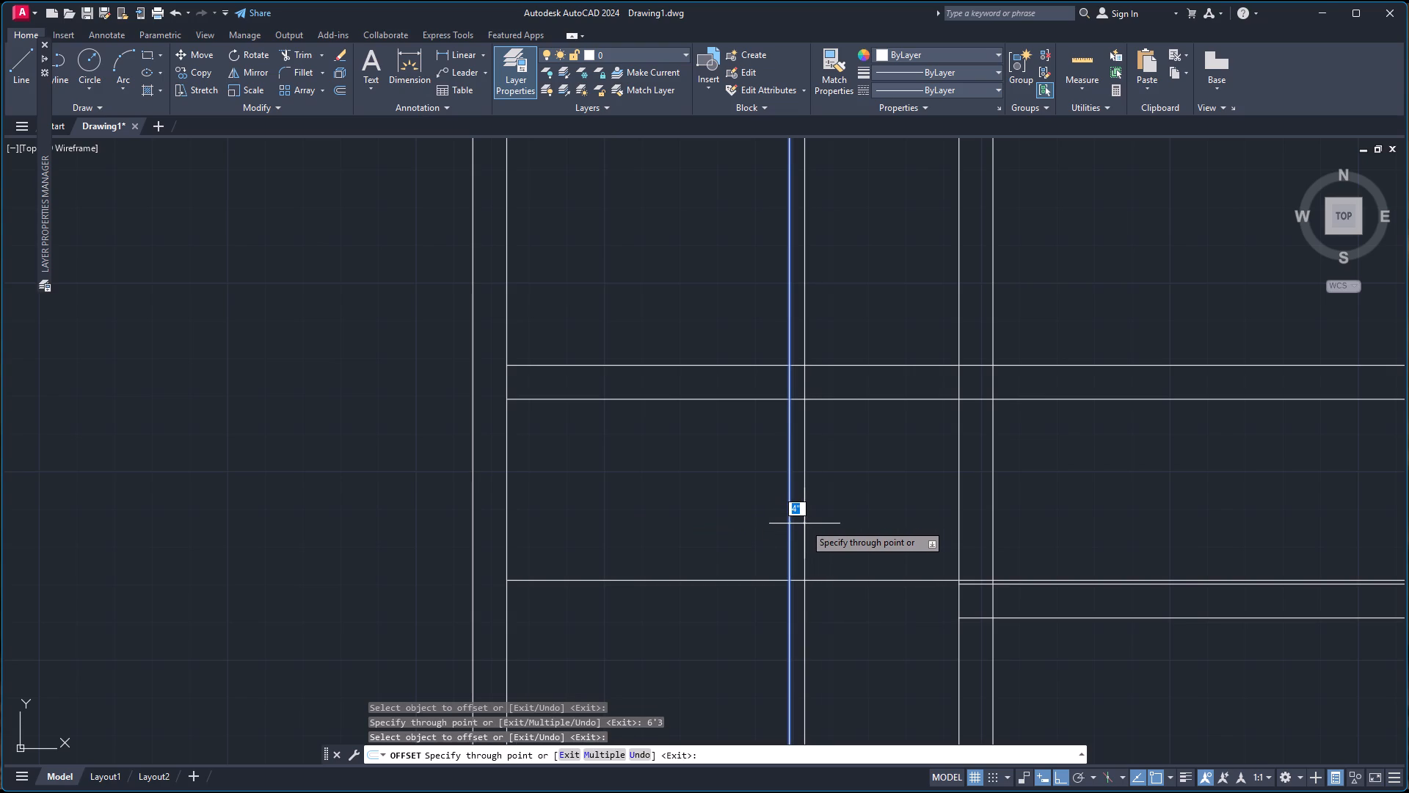
{"action": "key", "text": "4"}
{"action": "key", "text": "Return"}
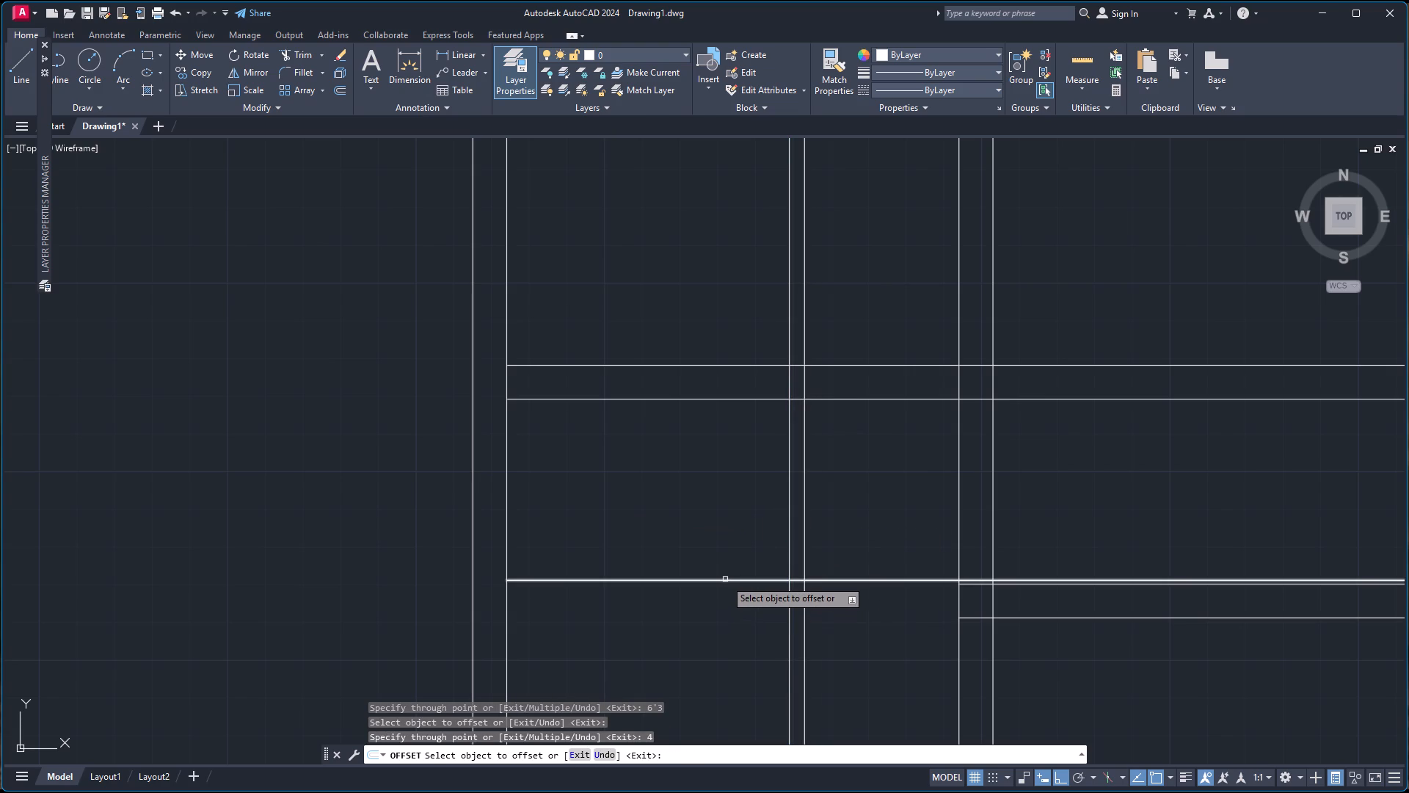
Offset the horizontal line lying 4' below the upper interior wall a further 4" downward, and end the Offset command.
{"action": "left_click", "coordinate": [725, 579]}
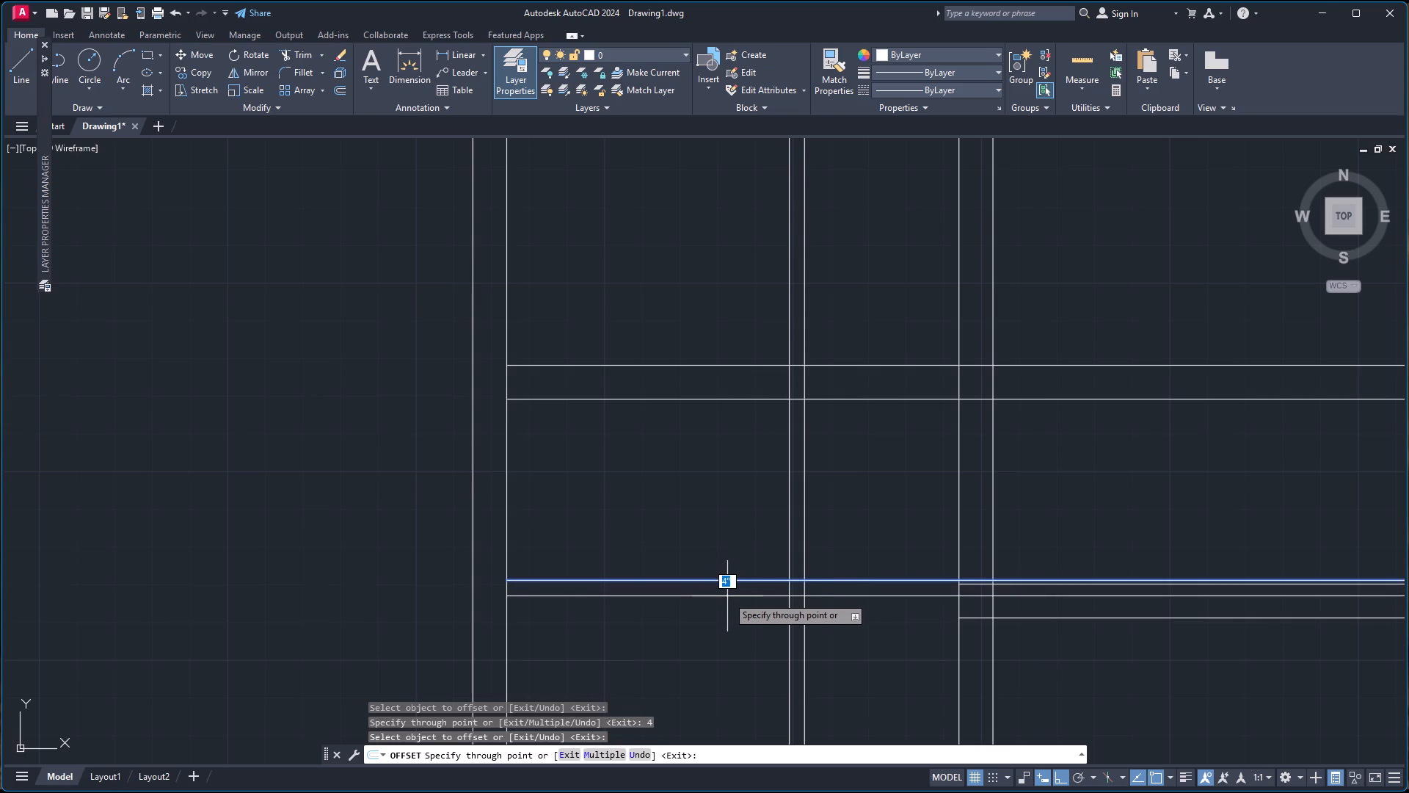
{"action": "key", "text": "4"}
{"action": "key", "text": "Return"}
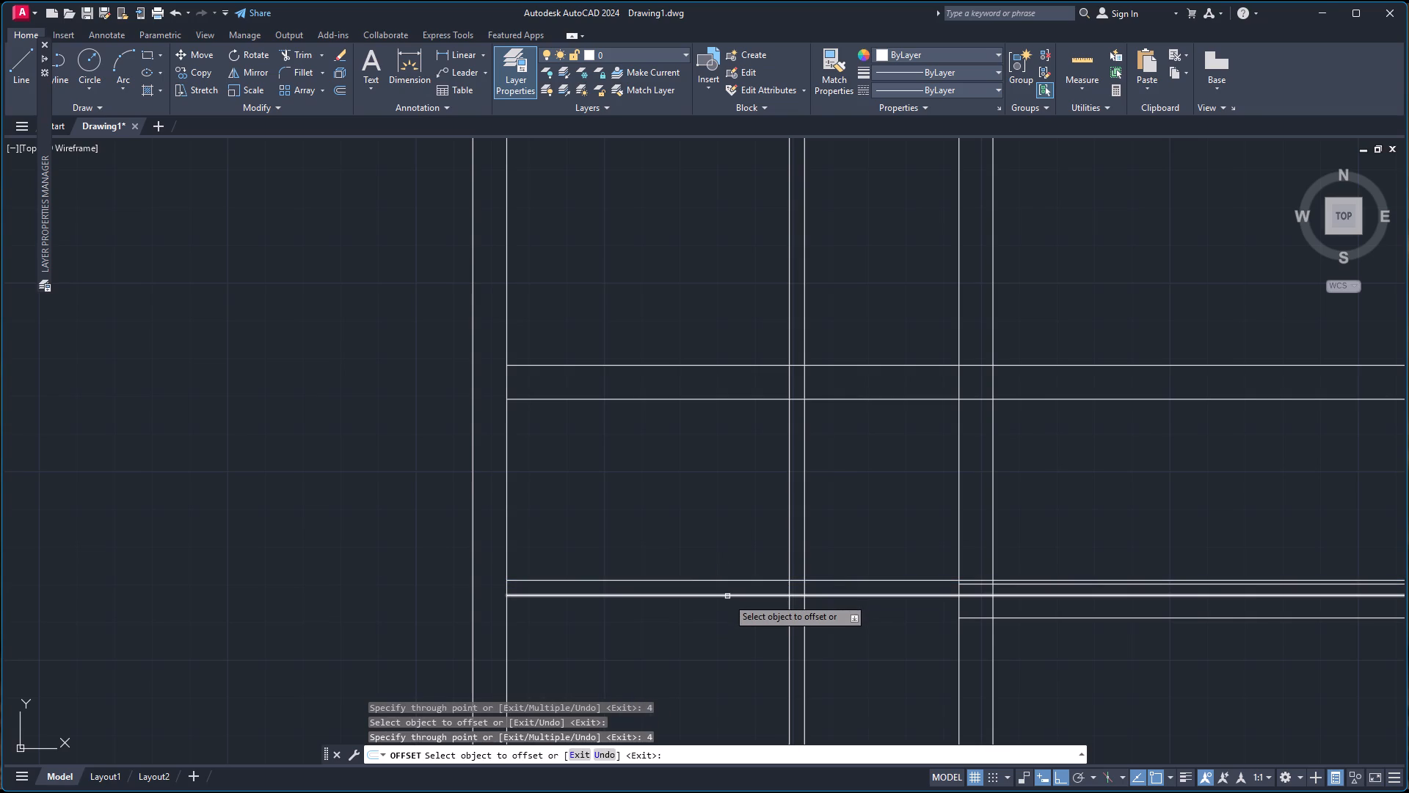
{"action": "scroll", "coordinate": [1049, 599], "scroll_direction": "down", "scroll_amount": 3}
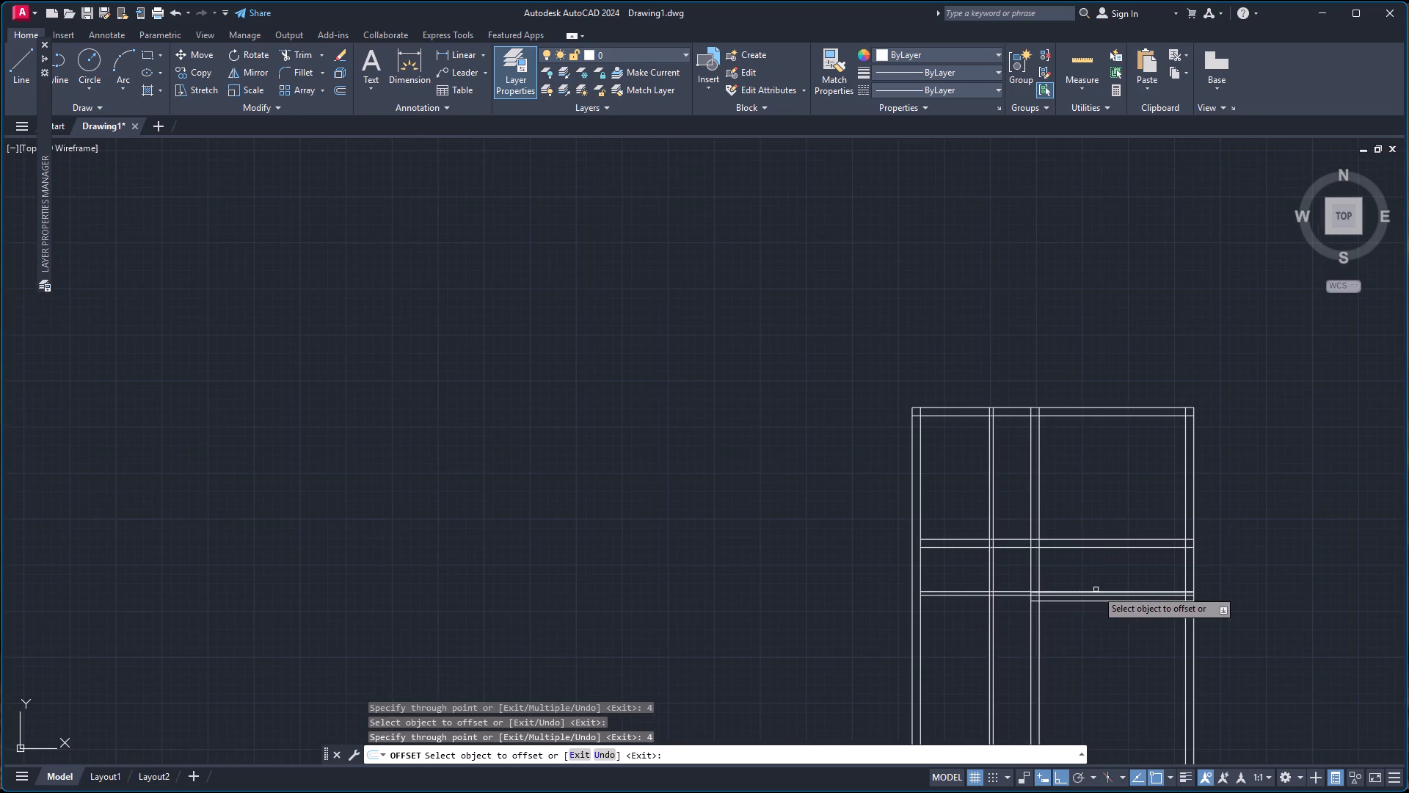
{"action": "scroll", "coordinate": [1120, 594], "scroll_direction": "up", "scroll_amount": 4}
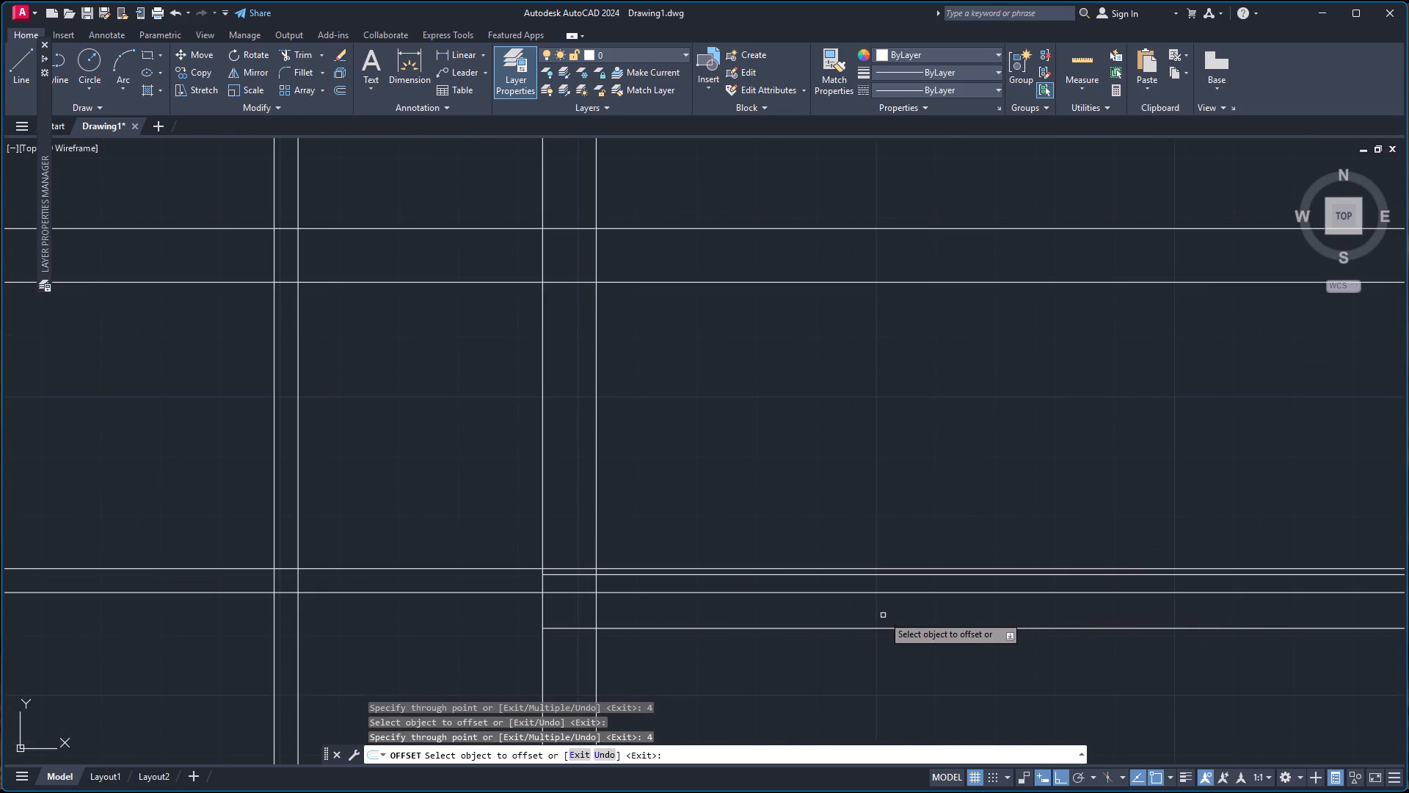
{"action": "key", "text": "Escape"}
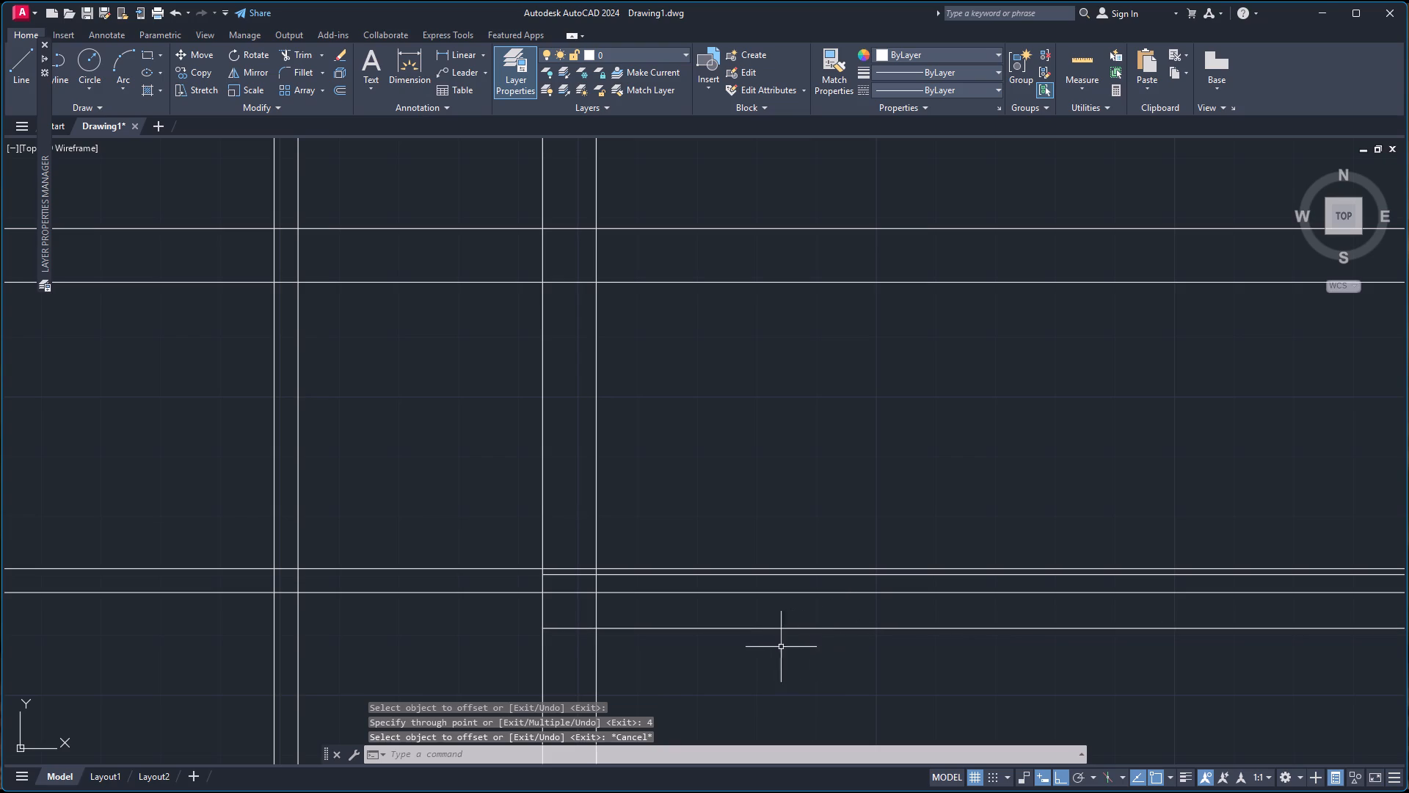
Trim the 4" partition's two horizontal lines between the new vertical partition and the middle vertical wall.
{"action": "scroll", "coordinate": [427, 370], "scroll_direction": "down", "scroll_amount": 2}
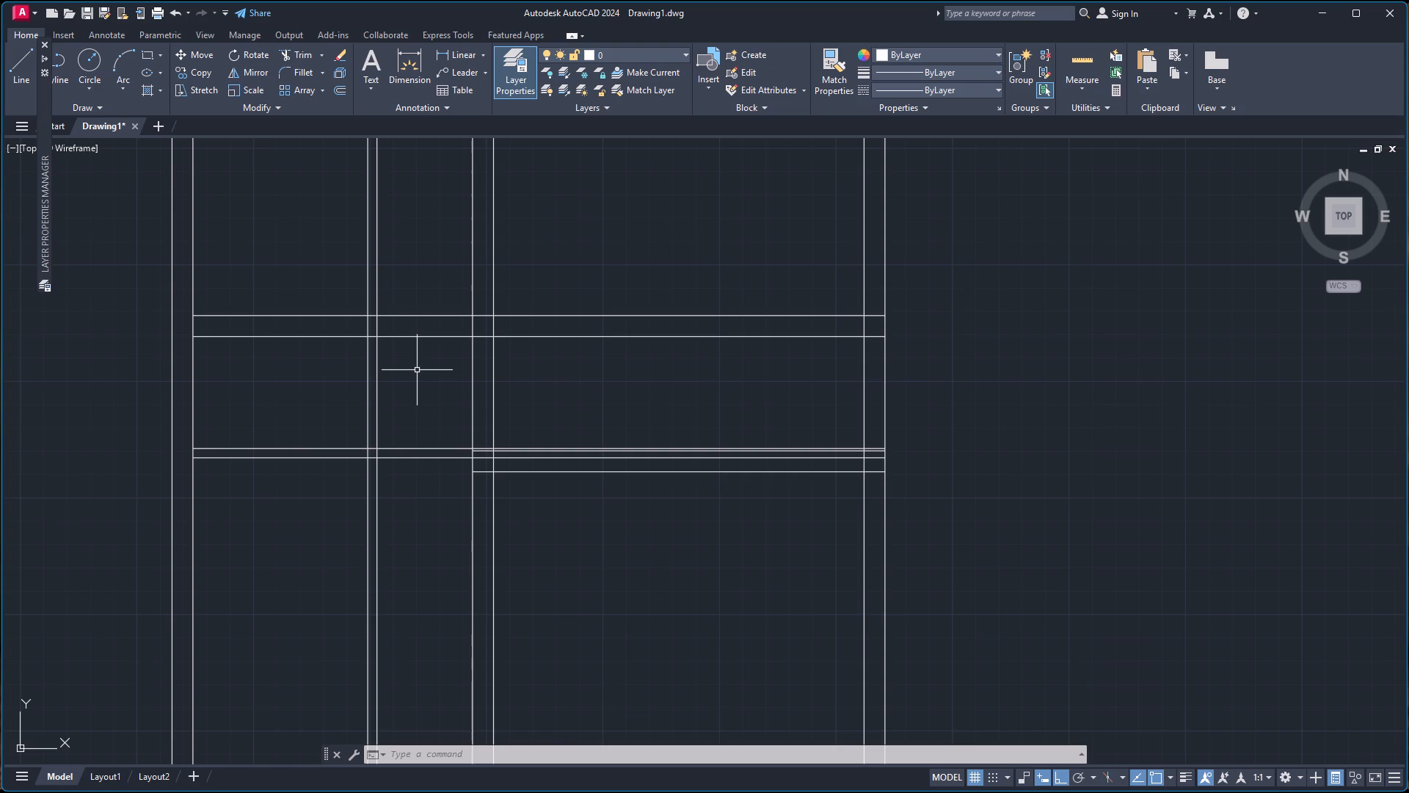
{"action": "scroll", "coordinate": [417, 374], "scroll_direction": "up", "scroll_amount": 1}
{"action": "key", "text": "t"}
{"action": "key", "text": "r"}
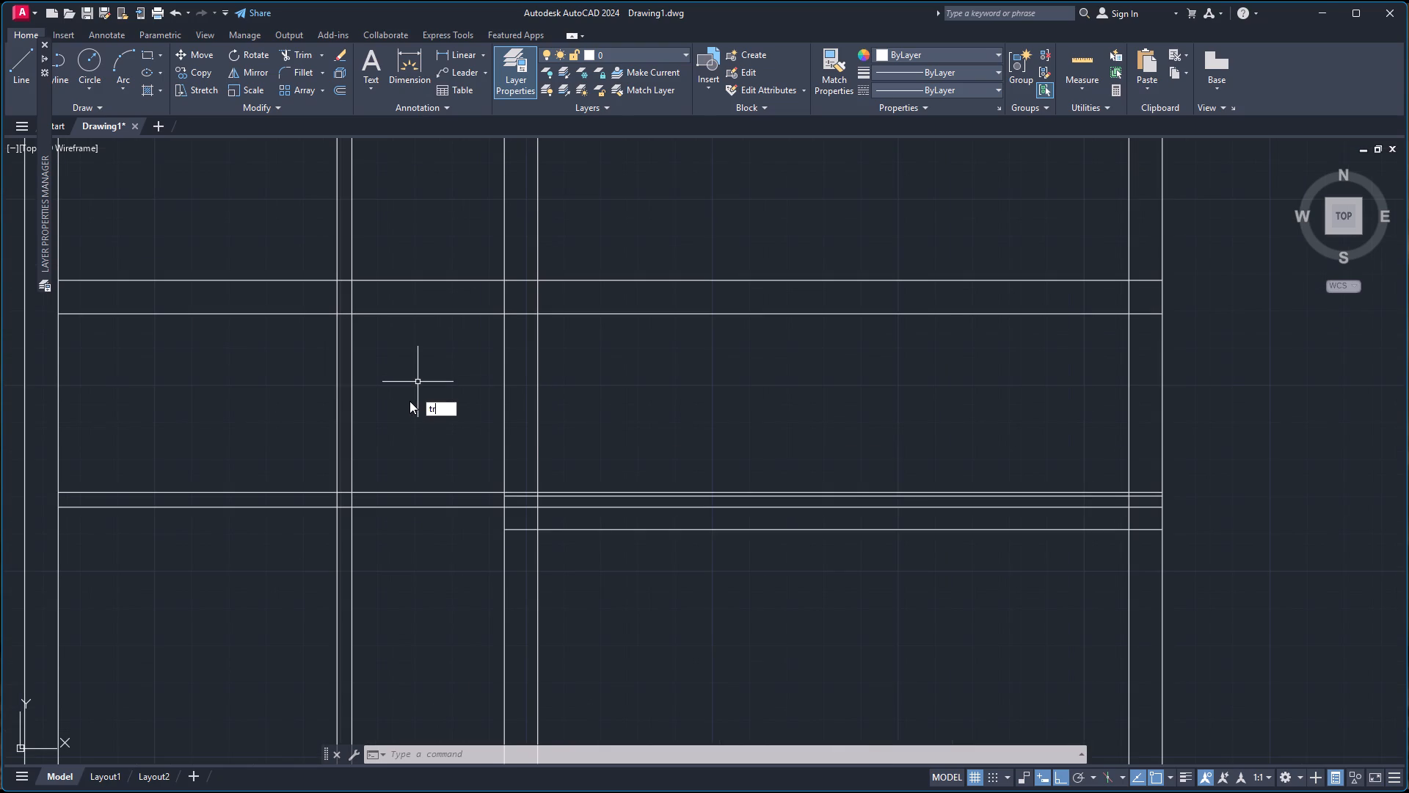
{"action": "key", "text": "Return"}
{"action": "left_click", "coordinate": [443, 460]}
{"action": "left_click", "coordinate": [446, 532]}
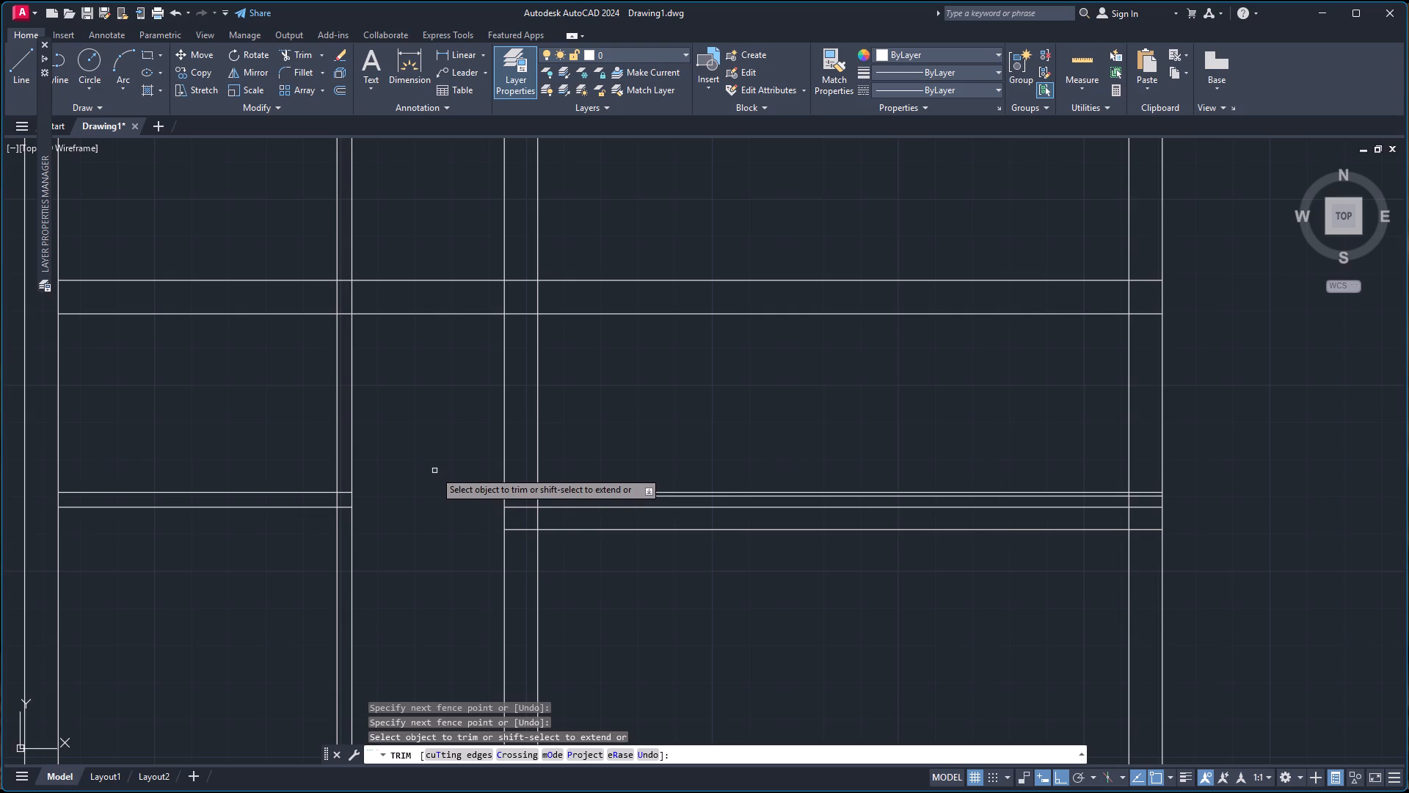
Trim the 4" vertical partition's two lines out of the top-left room and the top outer wall's thickness.
{"action": "scroll", "coordinate": [453, 462], "scroll_direction": "down", "scroll_amount": 2}
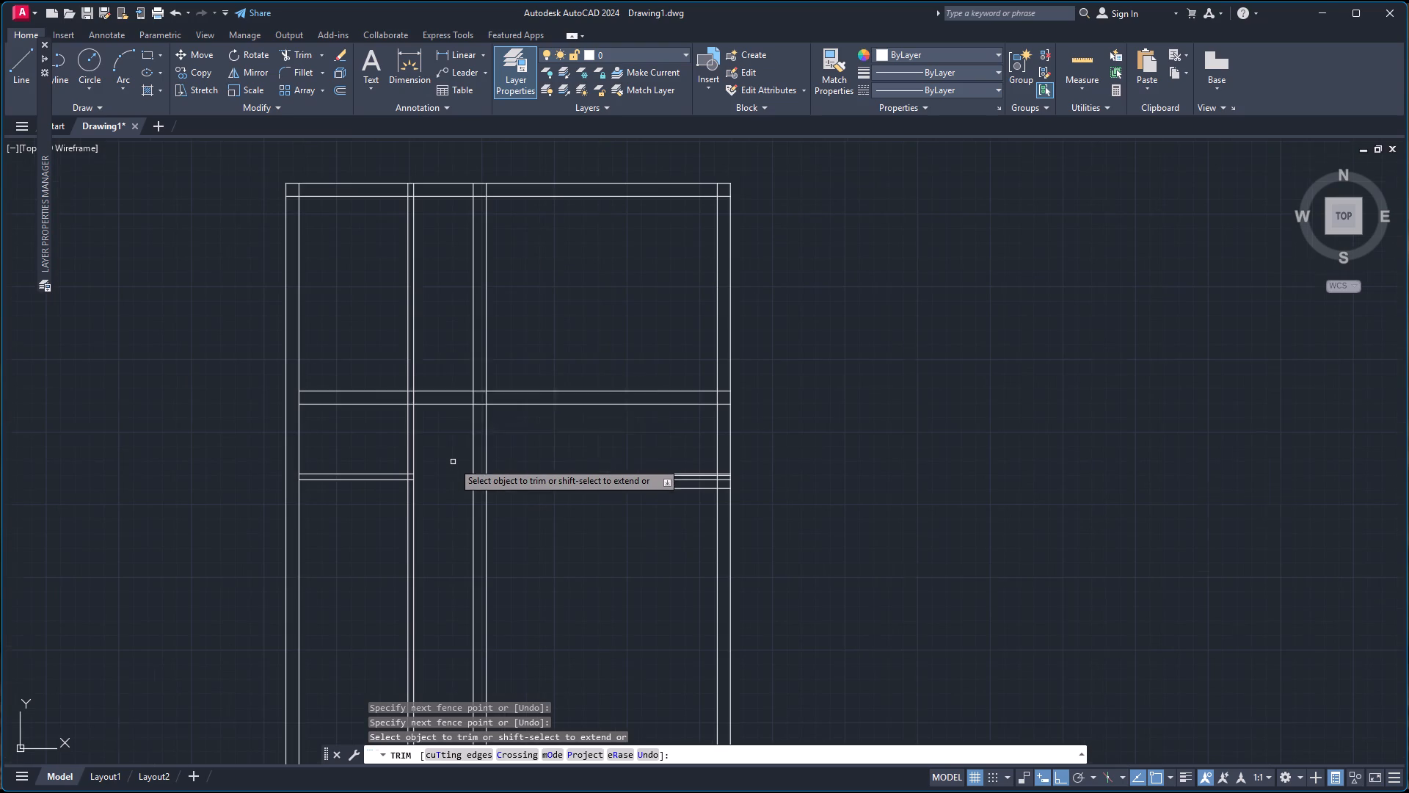
{"action": "left_click", "coordinate": [370, 338]}
{"action": "left_click", "coordinate": [445, 347]}
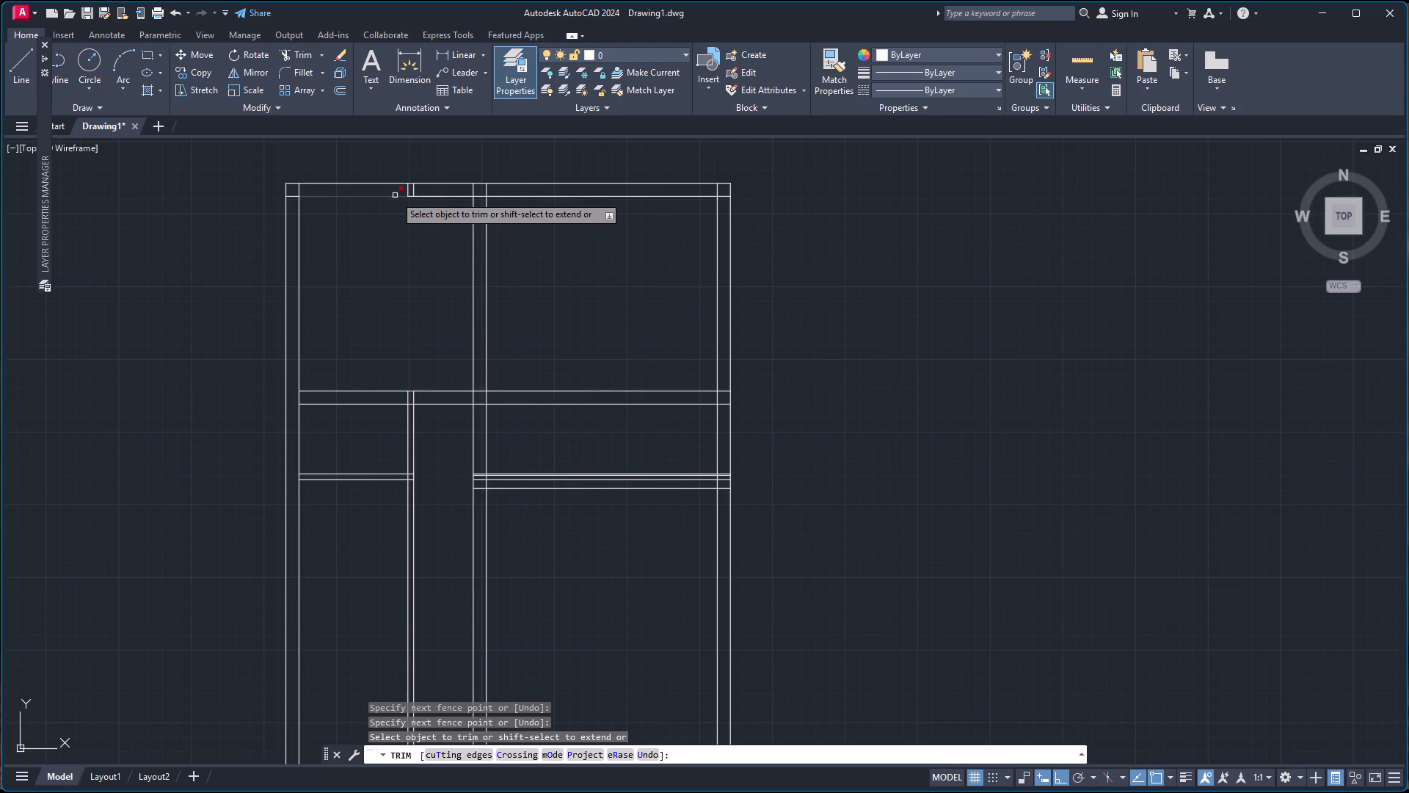
{"action": "scroll", "coordinate": [395, 195], "scroll_direction": "up", "scroll_amount": 4}
{"action": "left_click", "coordinate": [424, 176]}
{"action": "left_click", "coordinate": [501, 181]}
{"action": "scroll", "coordinate": [454, 204], "scroll_direction": "down", "scroll_amount": 4}
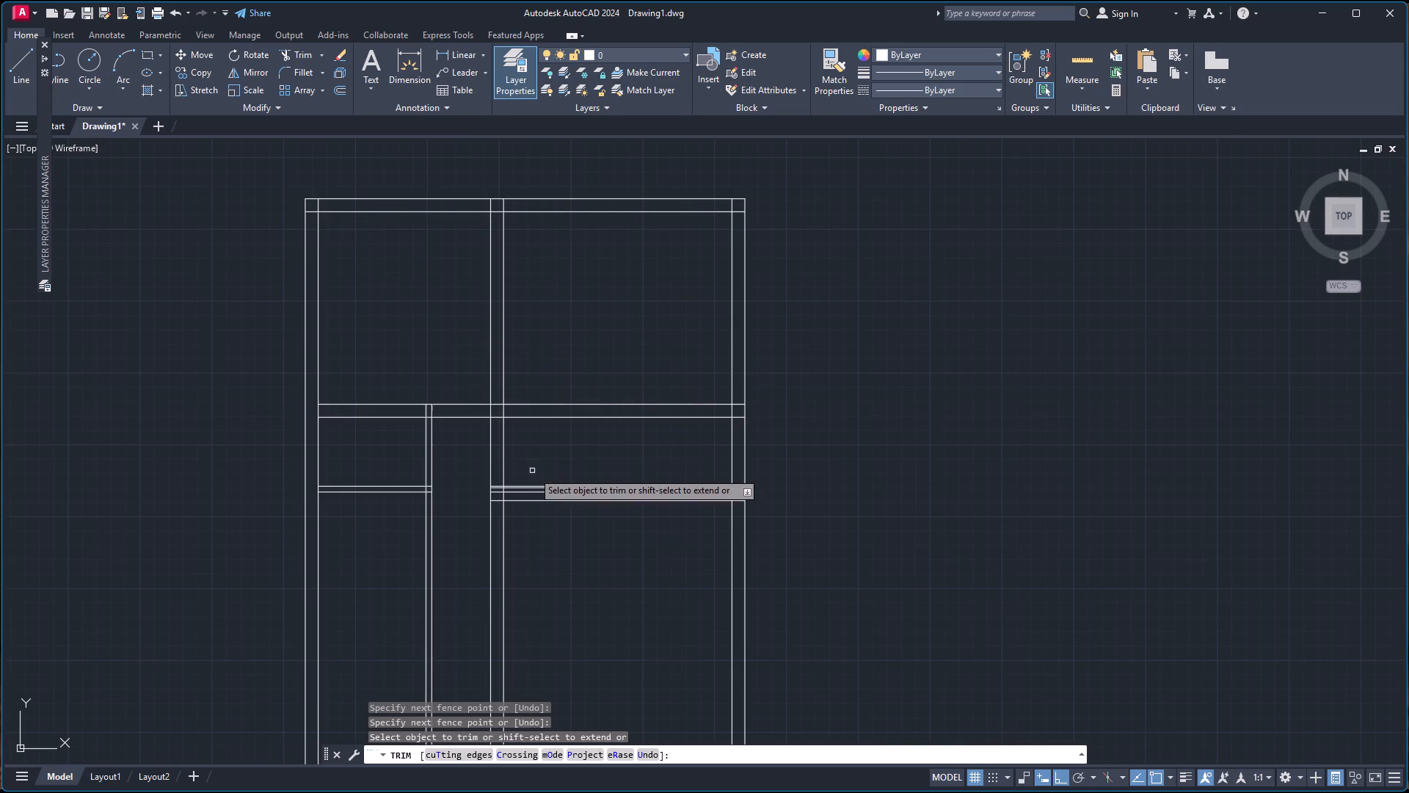
Trim away the two closely spaced topmost lines of the lower horizontal wall, from the middle wall through to the right outer wall's outer face.
{"action": "scroll", "coordinate": [534, 472], "scroll_direction": "up", "scroll_amount": 3}
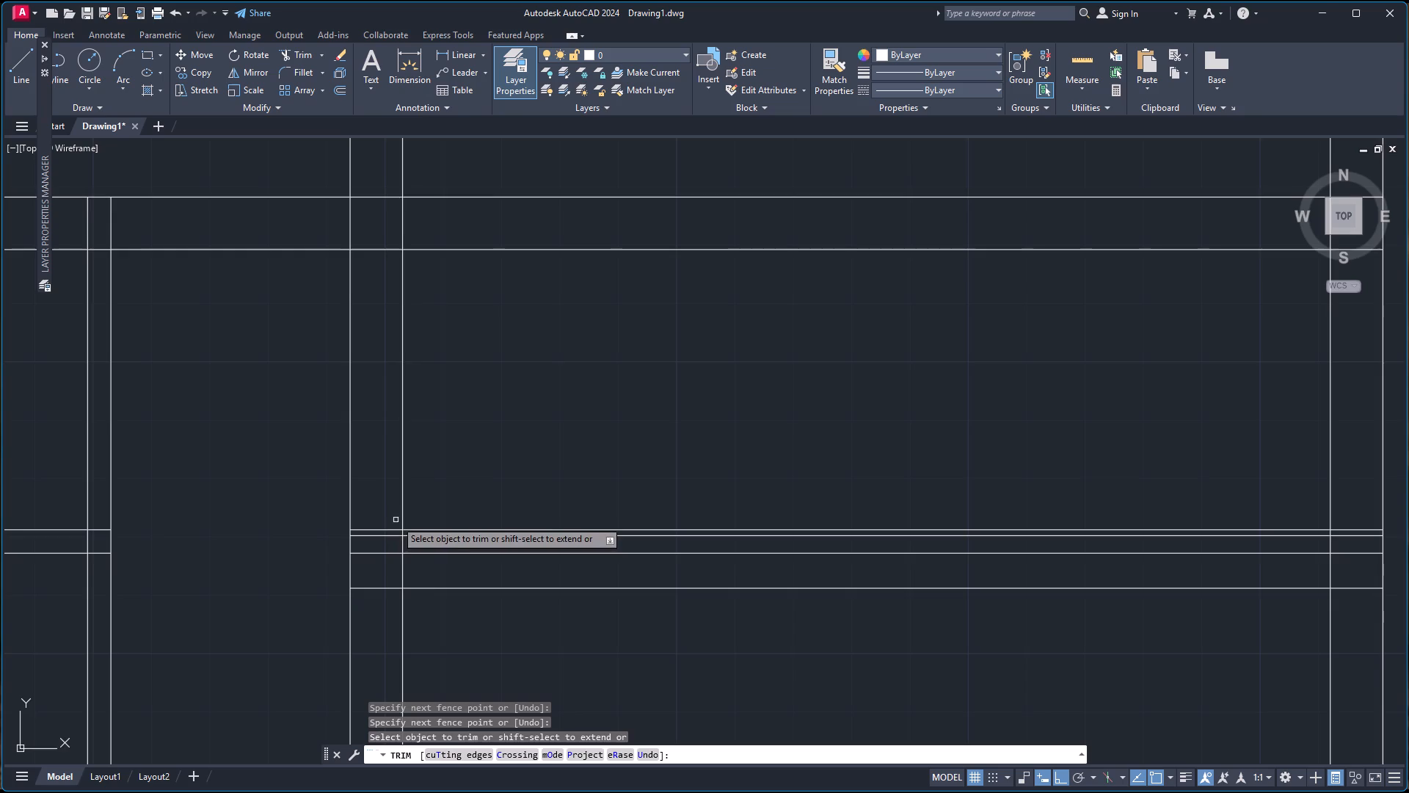
{"action": "scroll", "coordinate": [404, 518], "scroll_direction": "down", "scroll_amount": 1}
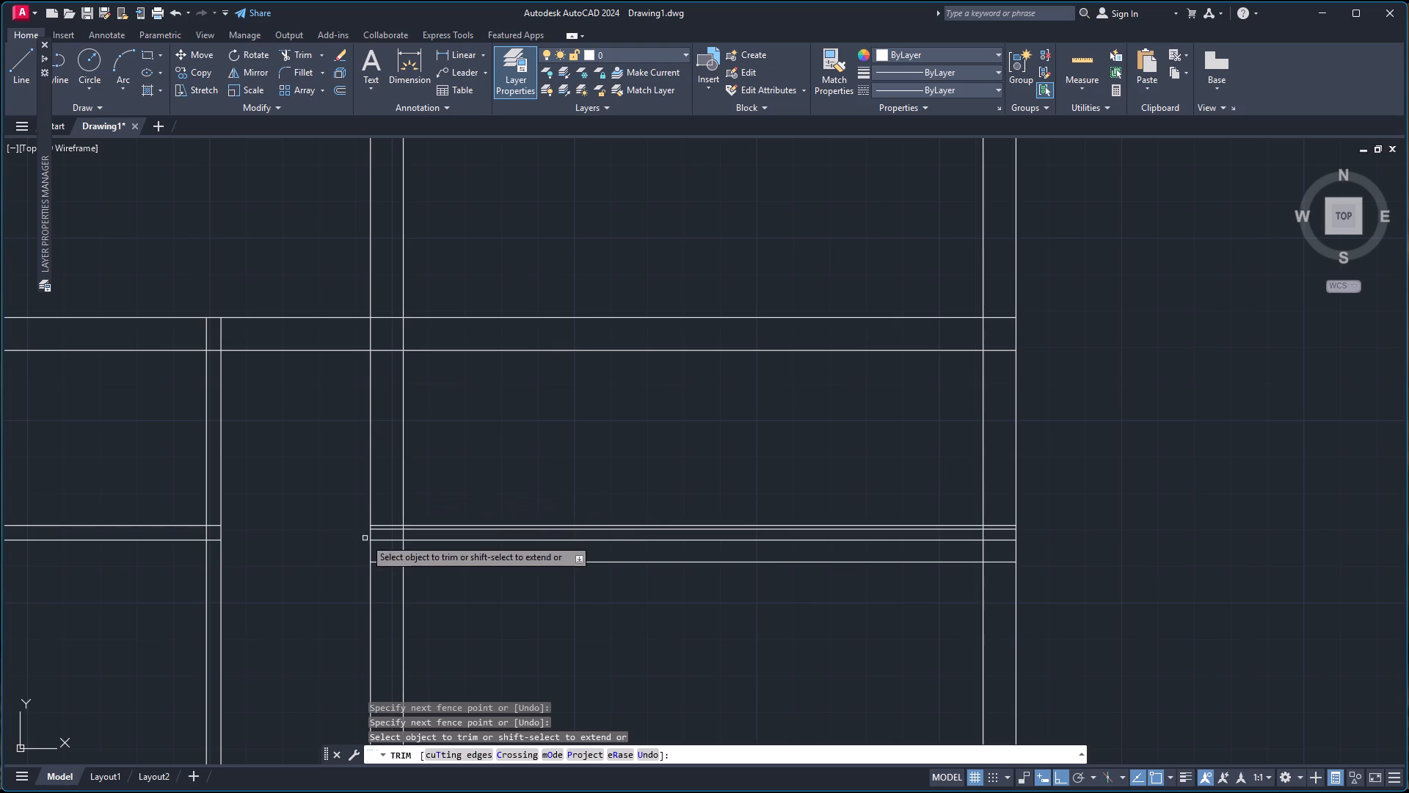
{"action": "left_click", "coordinate": [389, 519]}
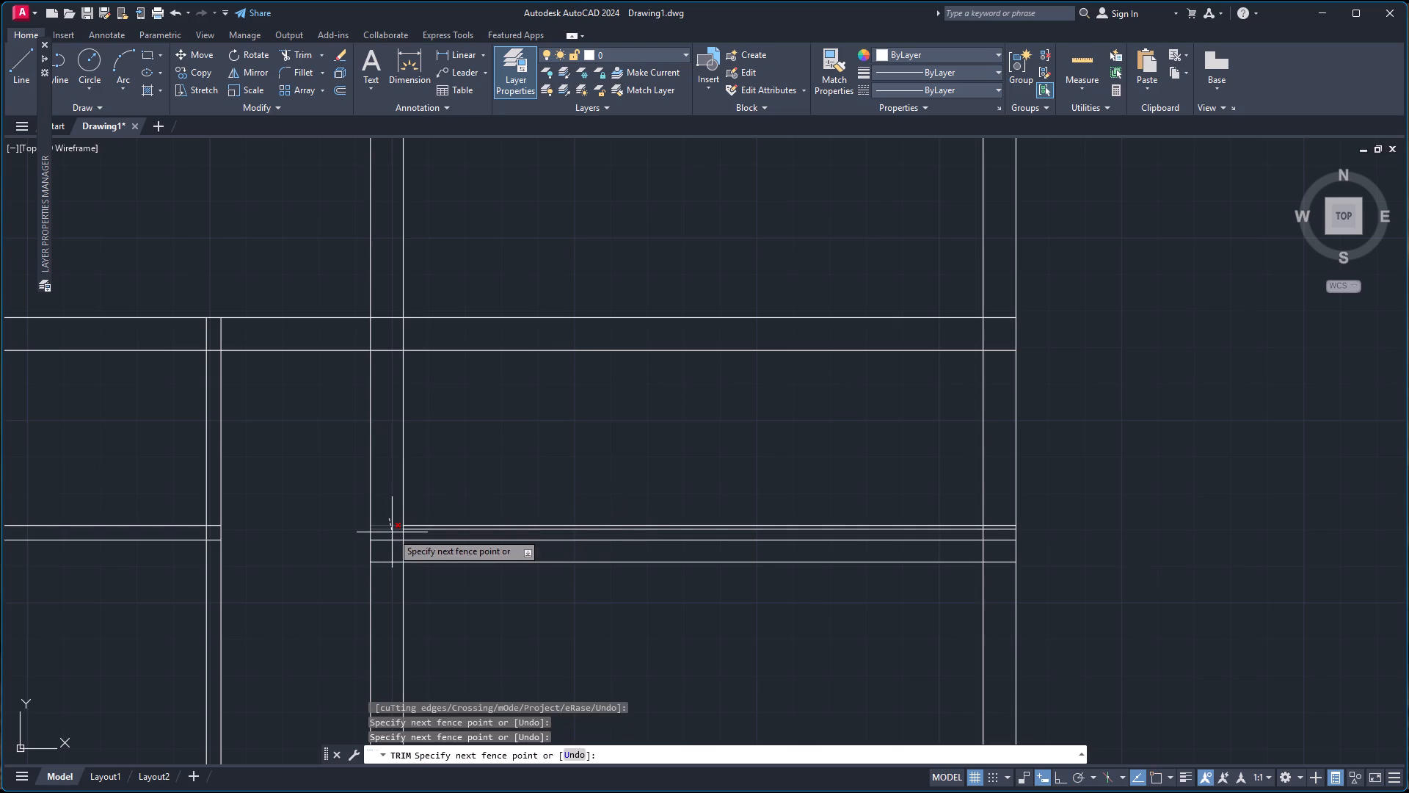
{"action": "left_click", "coordinate": [392, 532]}
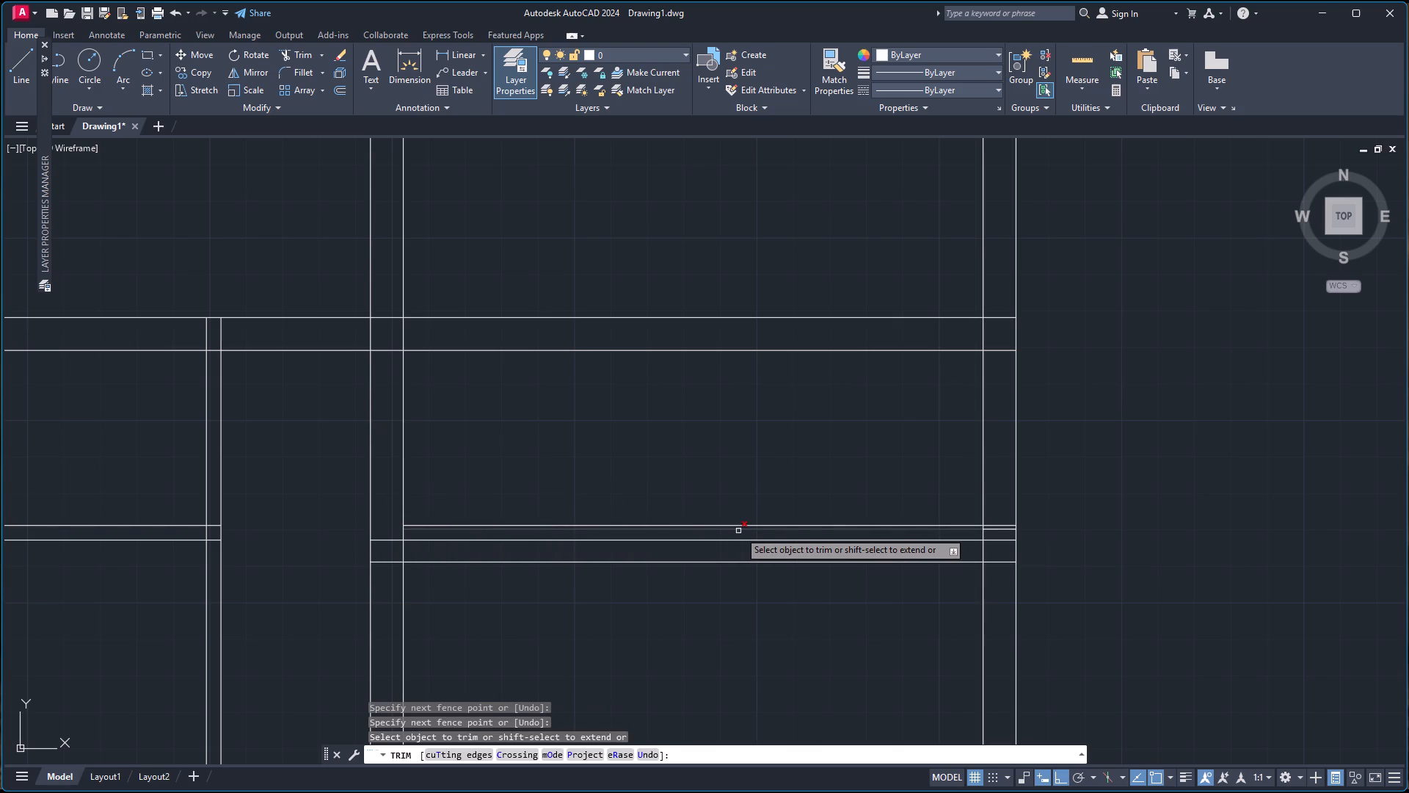
{"action": "left_click", "coordinate": [739, 531]}
{"action": "left_click", "coordinate": [740, 526]}
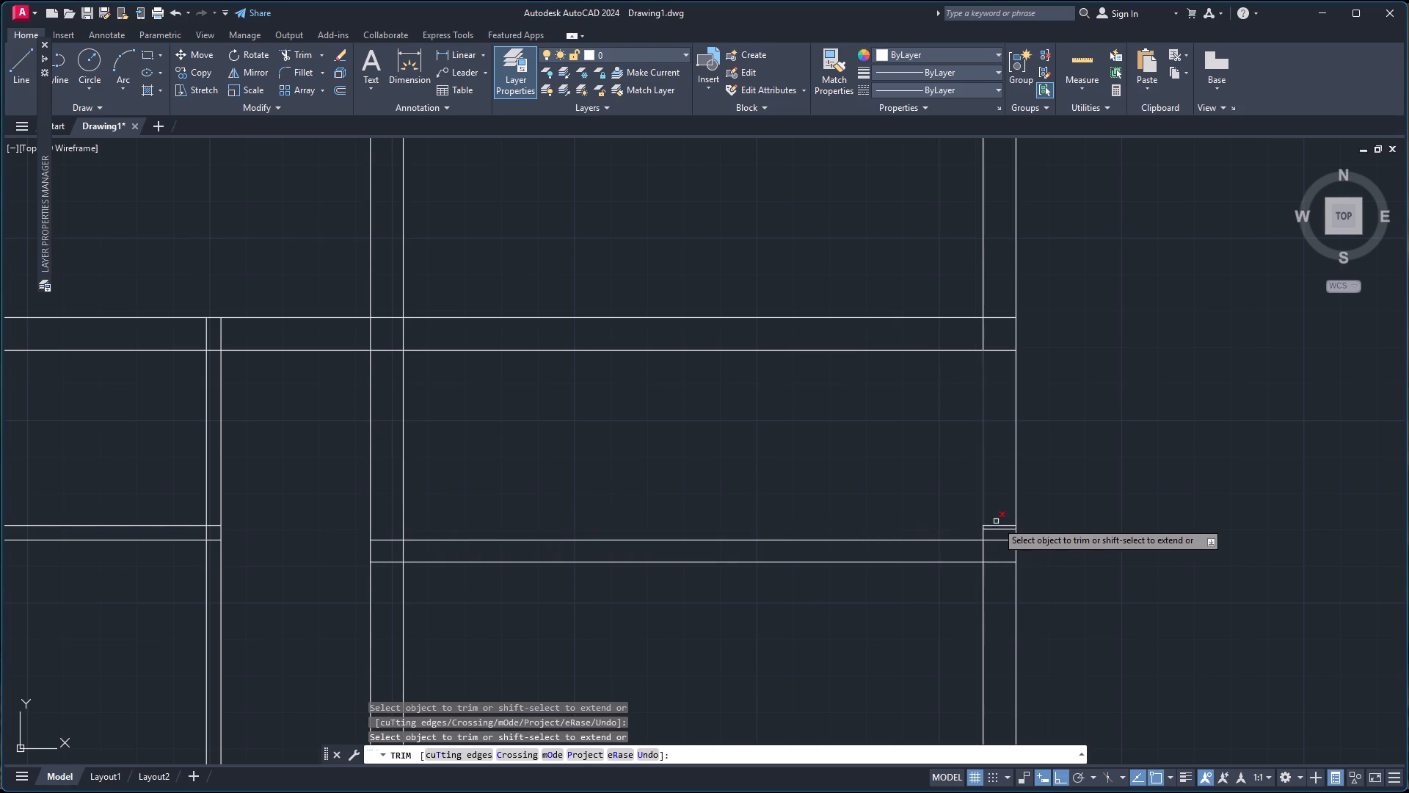
{"action": "left_click", "coordinate": [997, 535]}
{"action": "left_click", "coordinate": [1002, 513]}
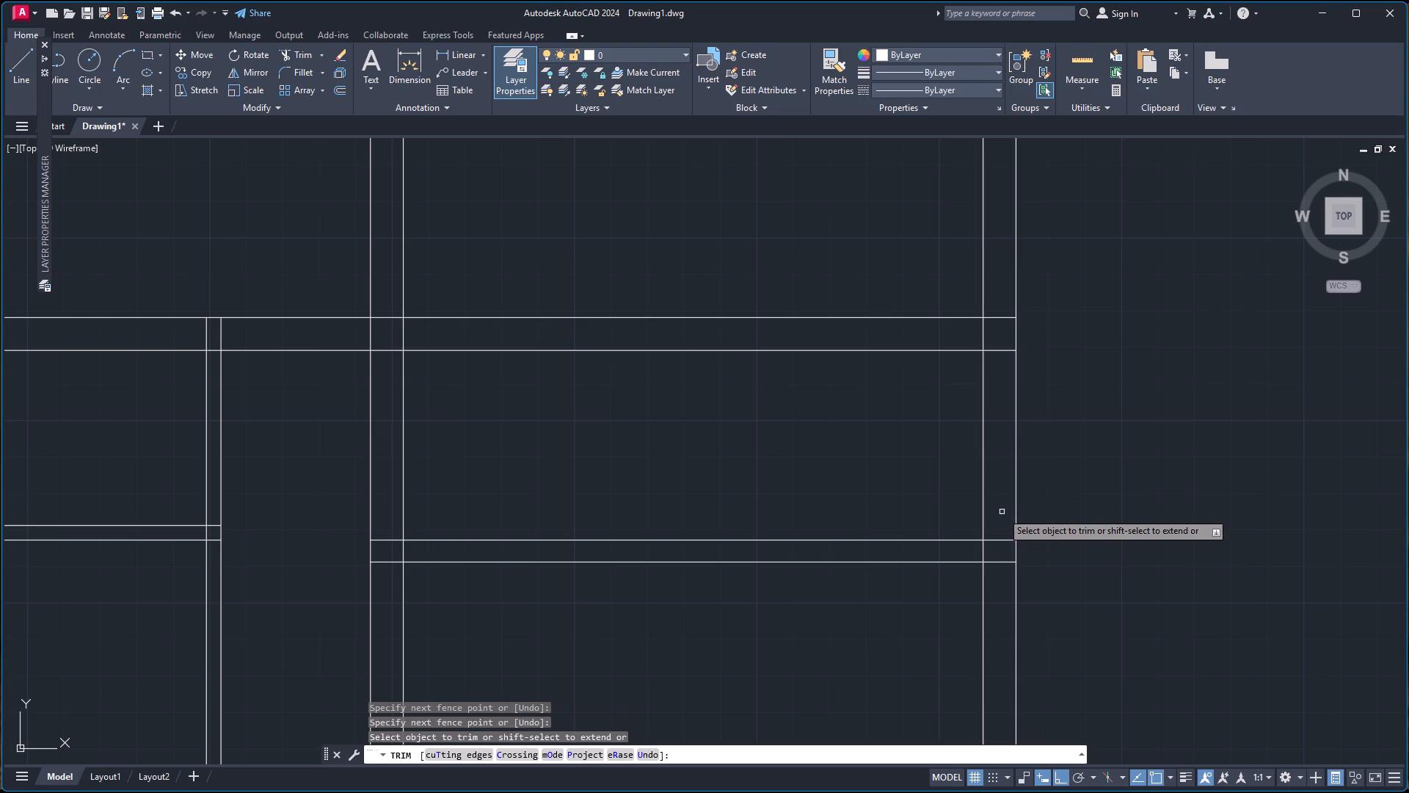
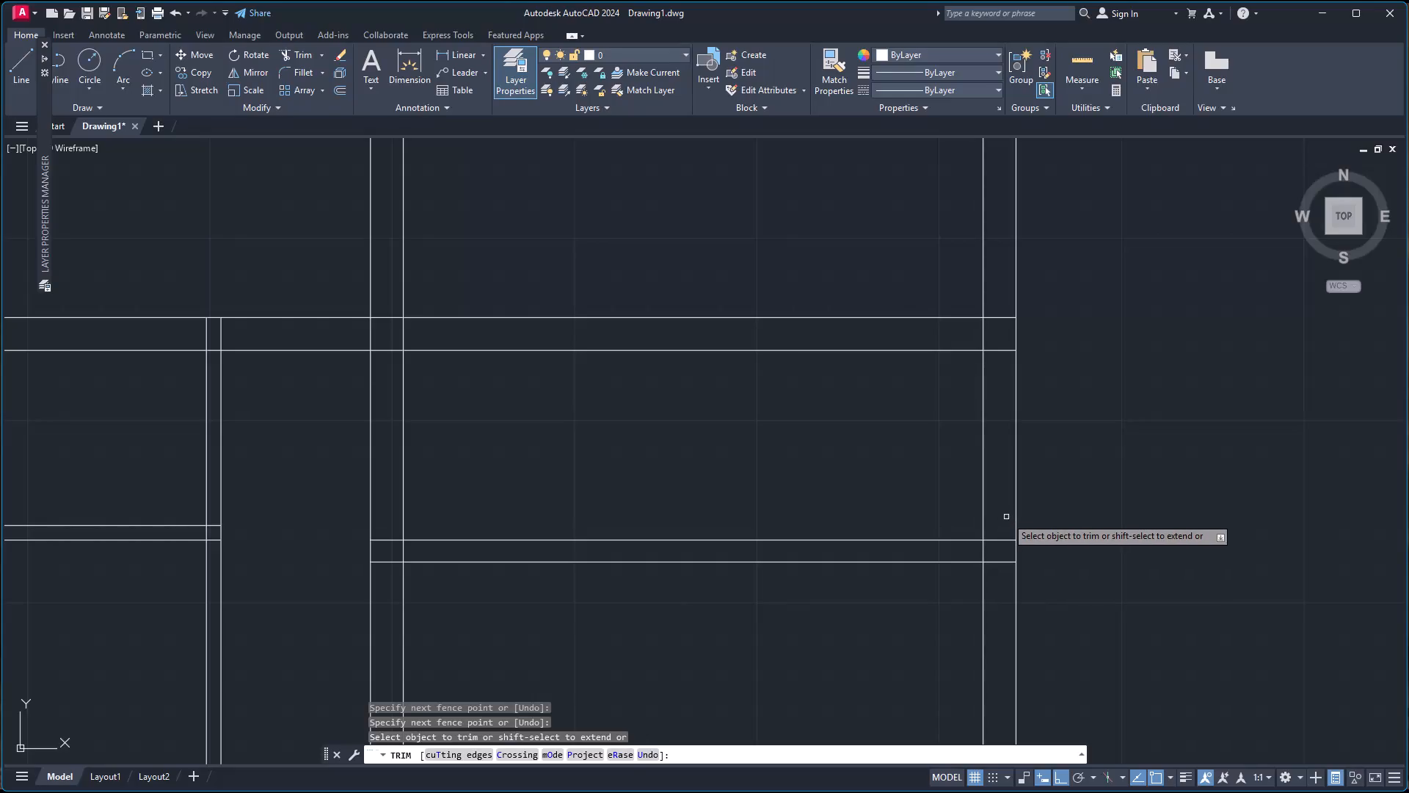
Offset the middle vertical wall's right-hand line 8'-9" to the right, and offset the new line another 9" to form a vertical wall.
{"action": "scroll", "coordinate": [767, 587], "scroll_direction": "down", "scroll_amount": 2}
{"action": "scroll", "coordinate": [760, 597], "scroll_direction": "up", "scroll_amount": 1}
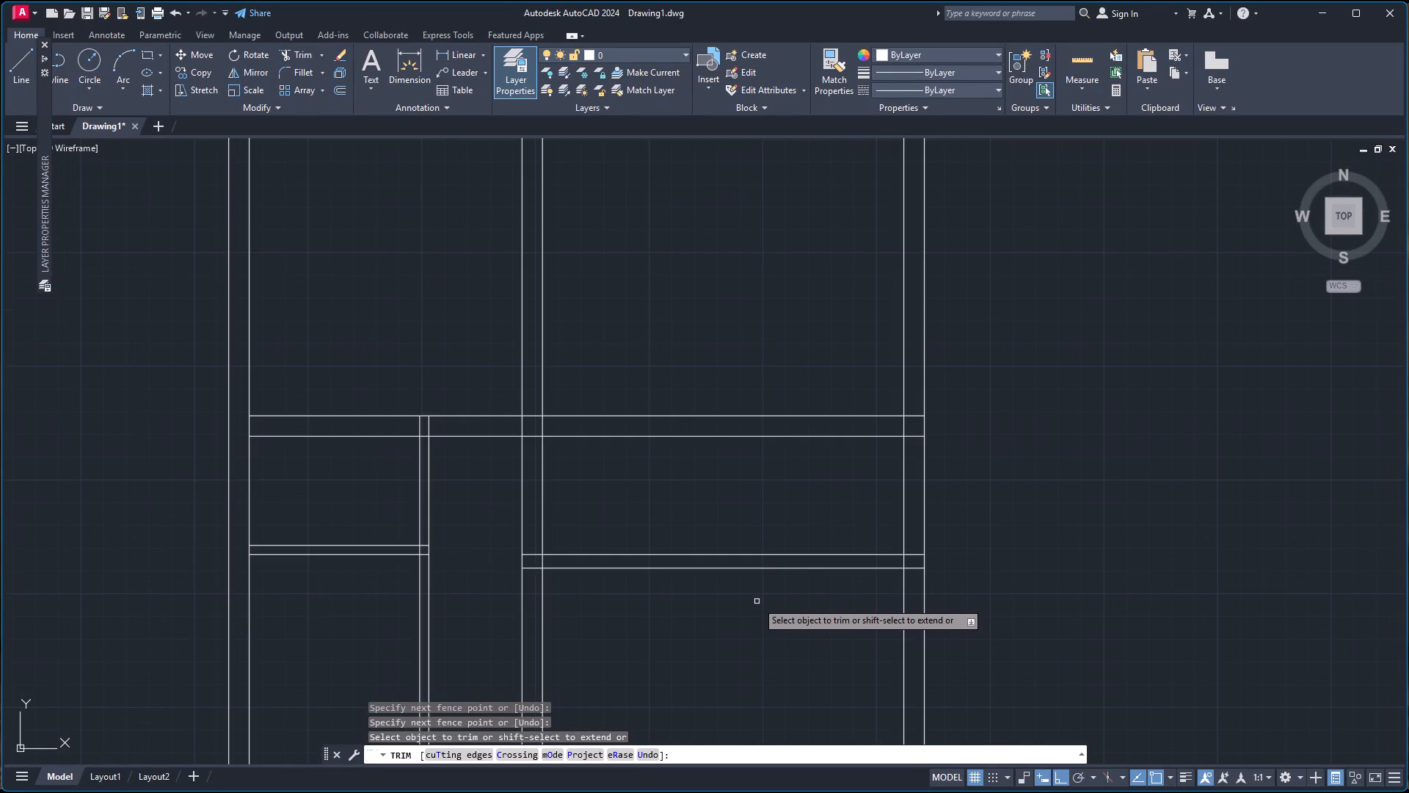
{"action": "key", "text": "Escape"}
{"action": "key", "text": "o"}
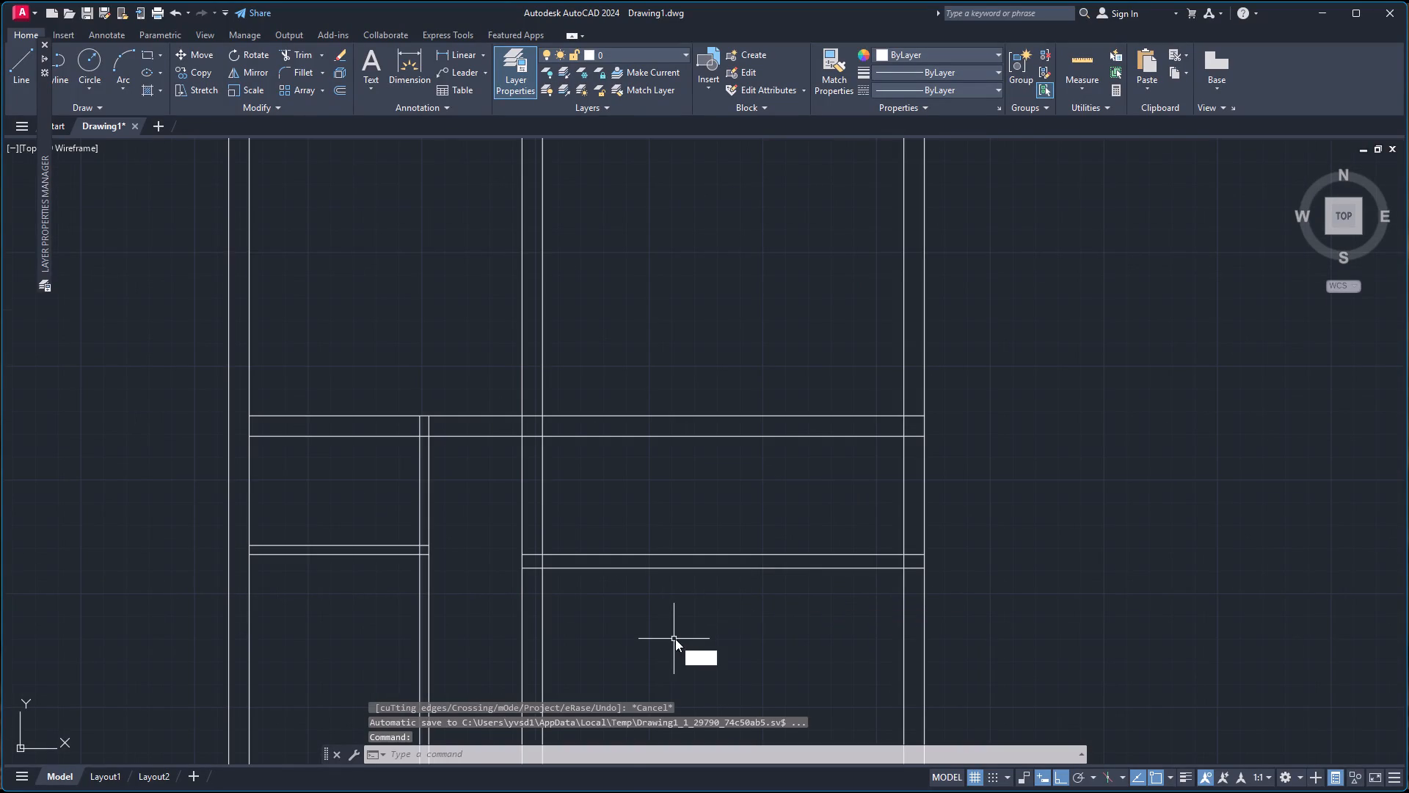
{"action": "key", "text": "Return"}
{"action": "key", "text": "Return"}
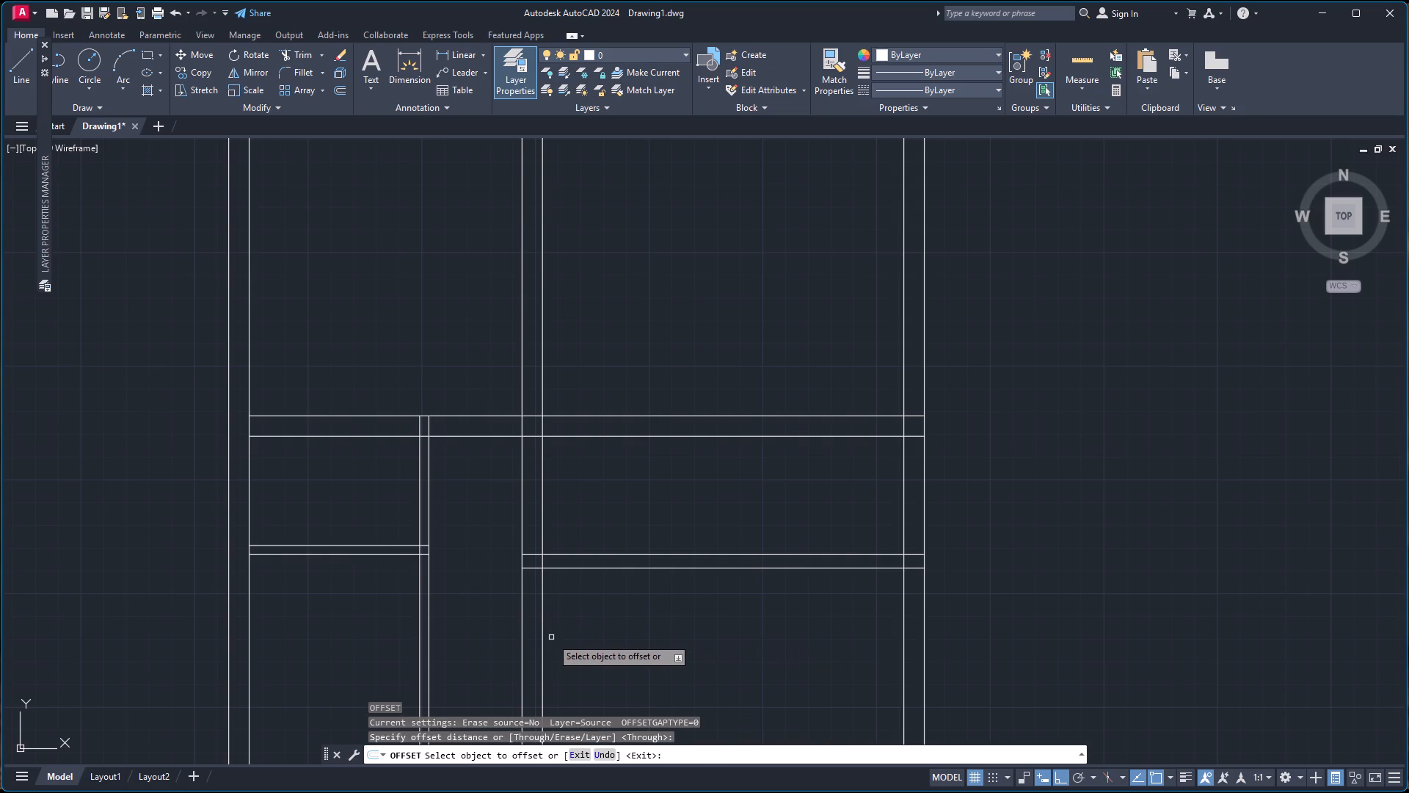
{"action": "left_click", "coordinate": [542, 648]}
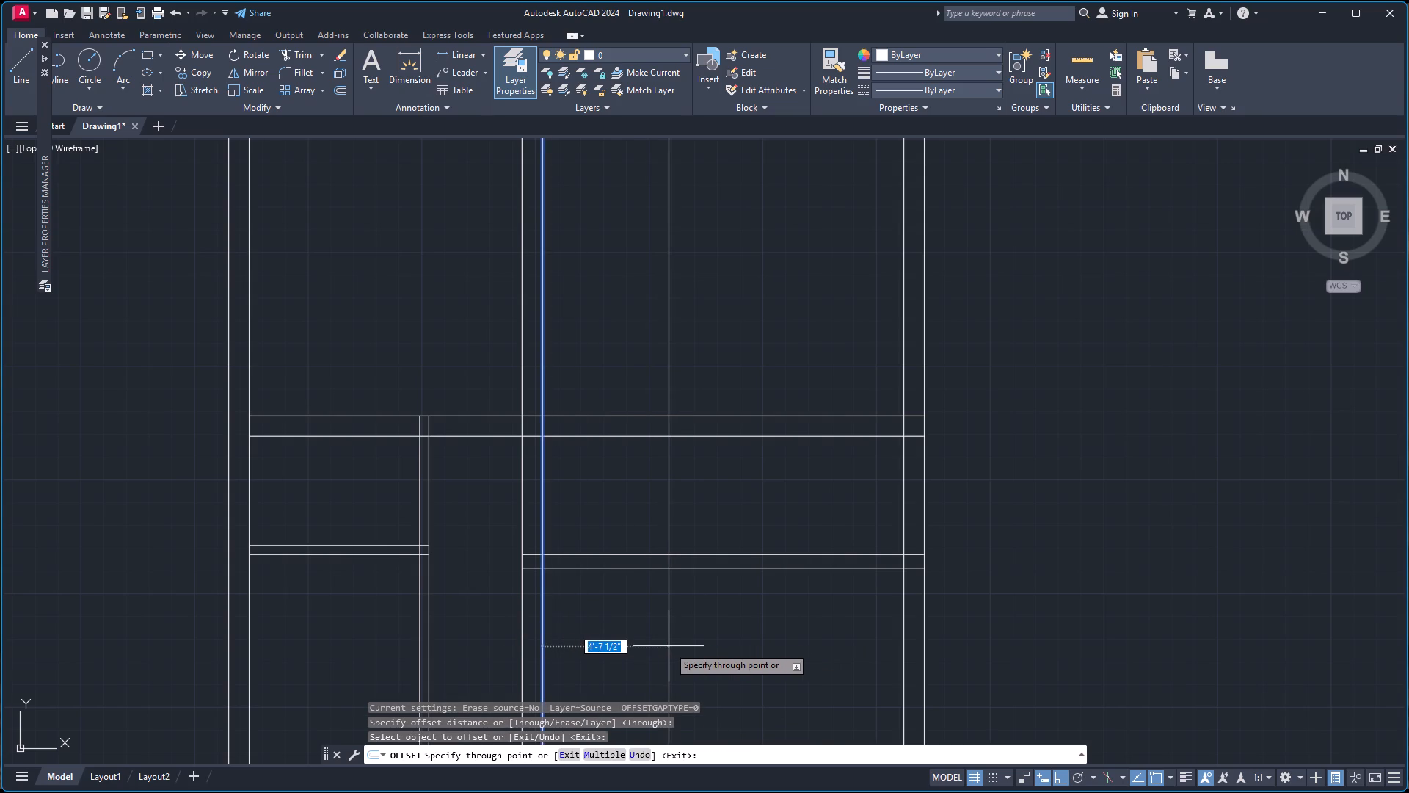
{"action": "key", "text": "8"}
{"action": "key", "text": "minus"}
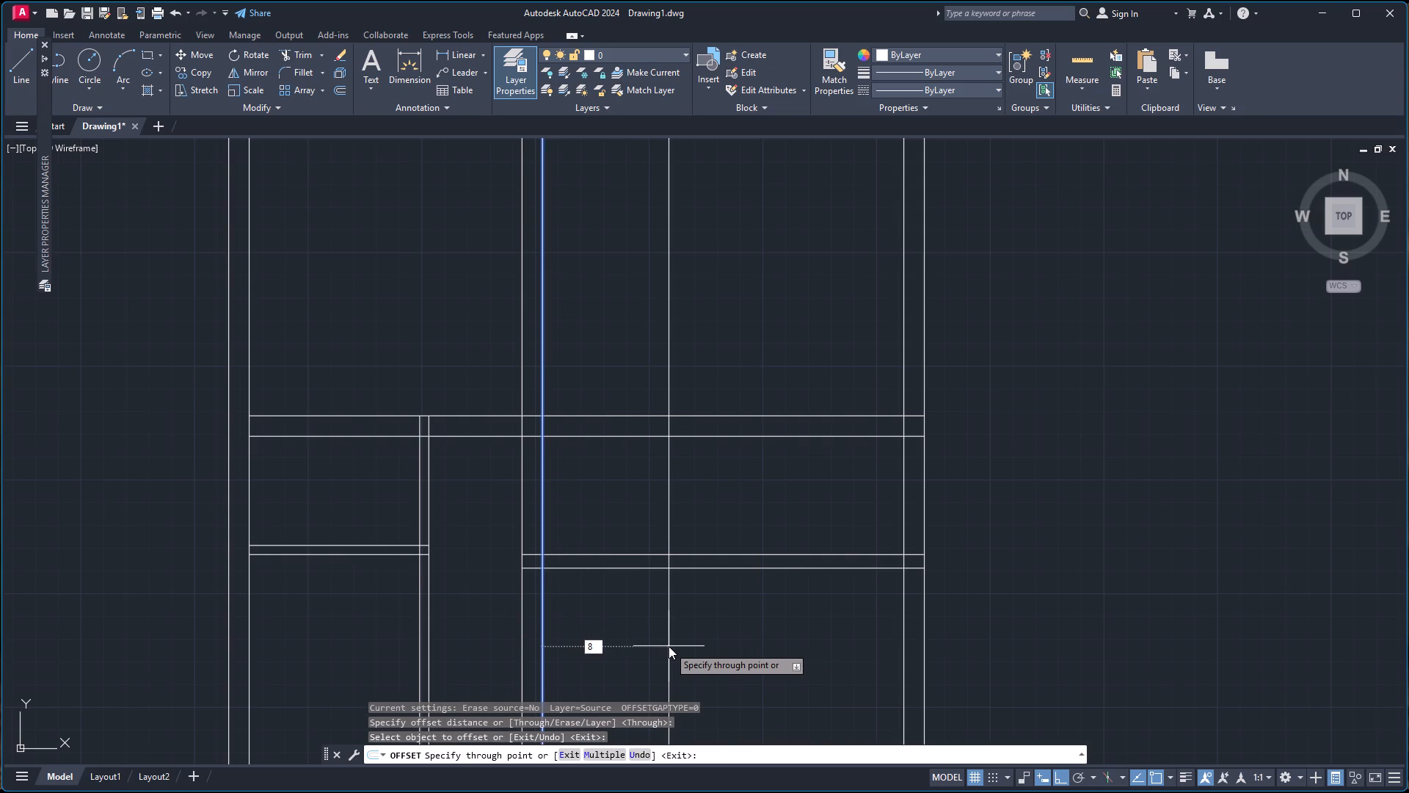
{"action": "key", "text": "BackSpace"}
{"action": "type", "text": "'-"}
{"action": "key", "text": "9"}
{"action": "key", "text": "Return"}
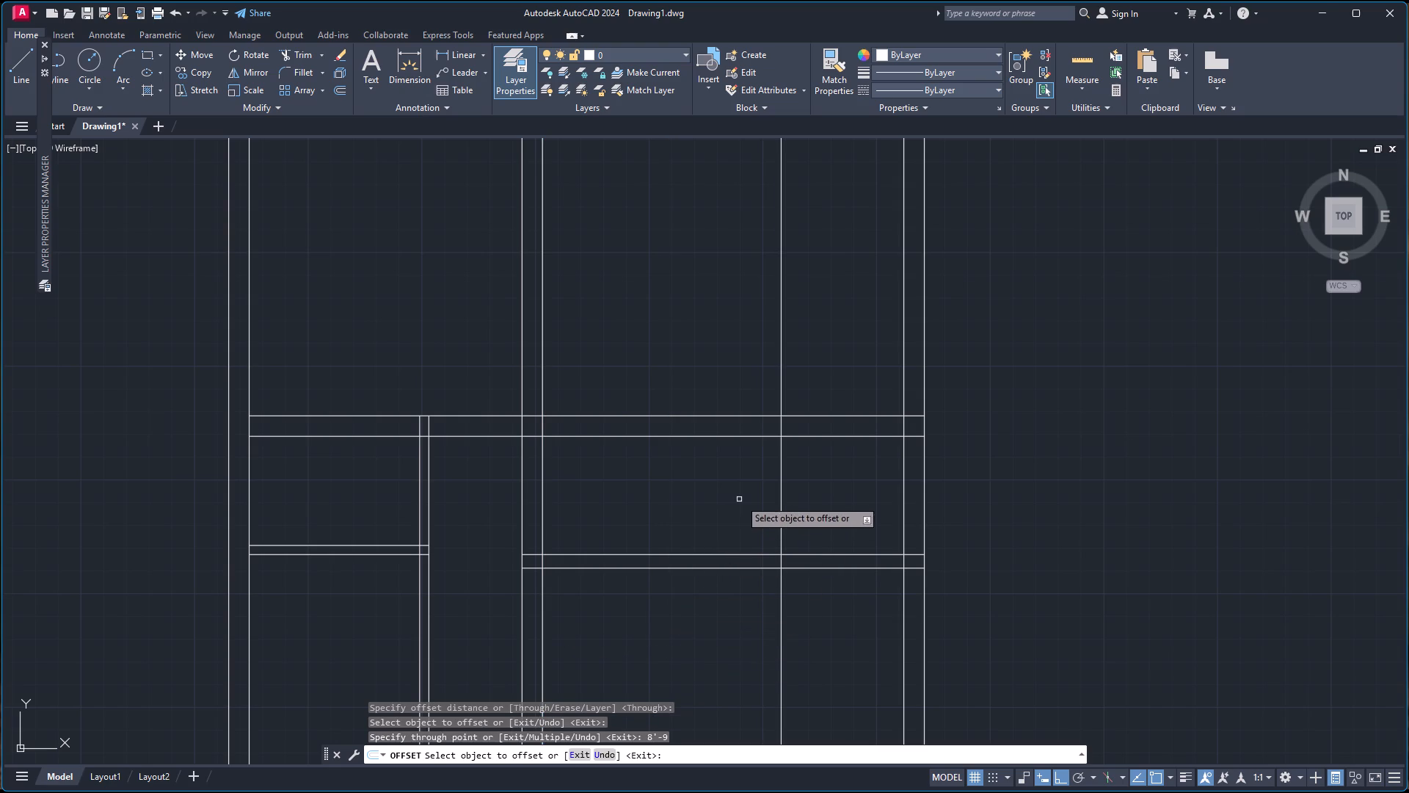
{"action": "left_click", "coordinate": [782, 532]}
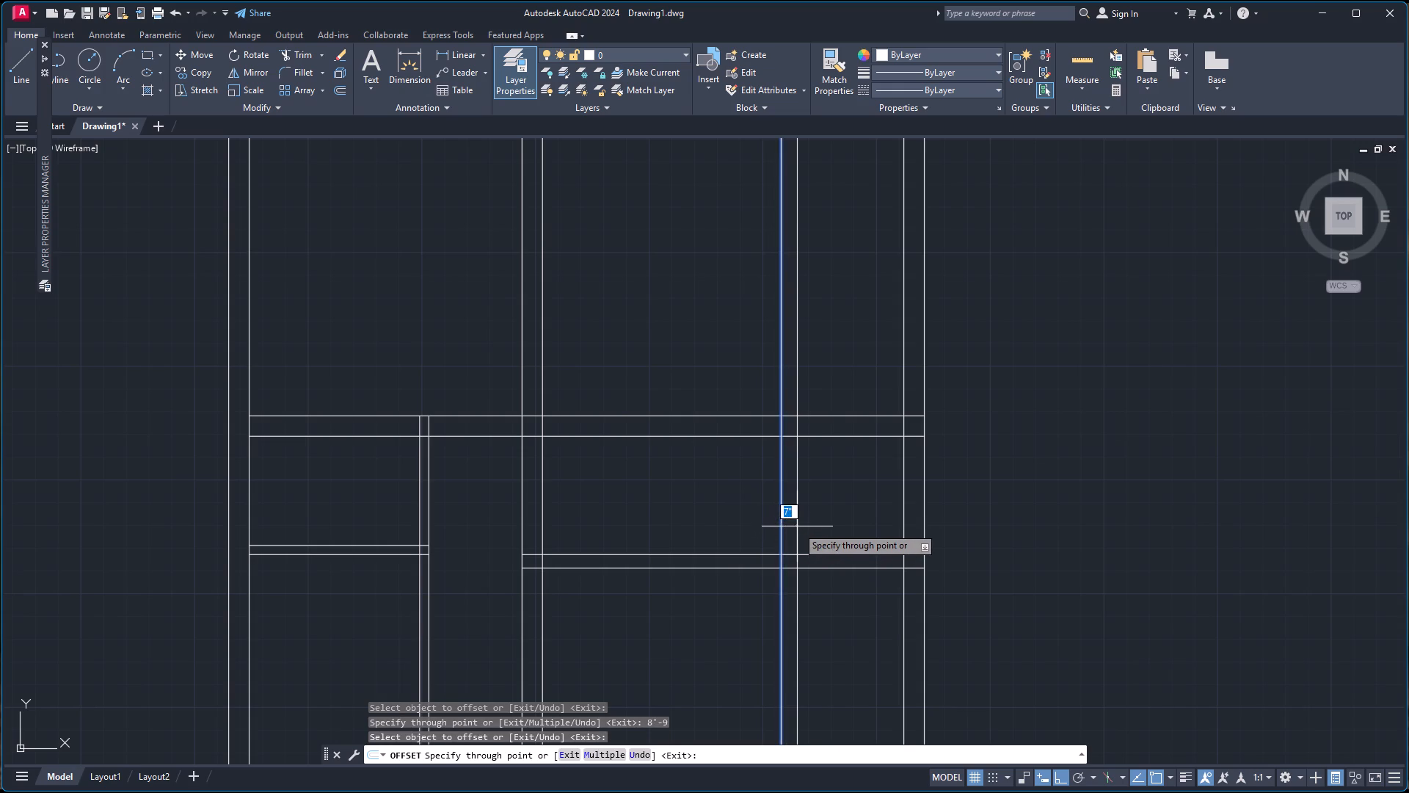
{"action": "key", "text": "9"}
{"action": "key", "text": "Return"}
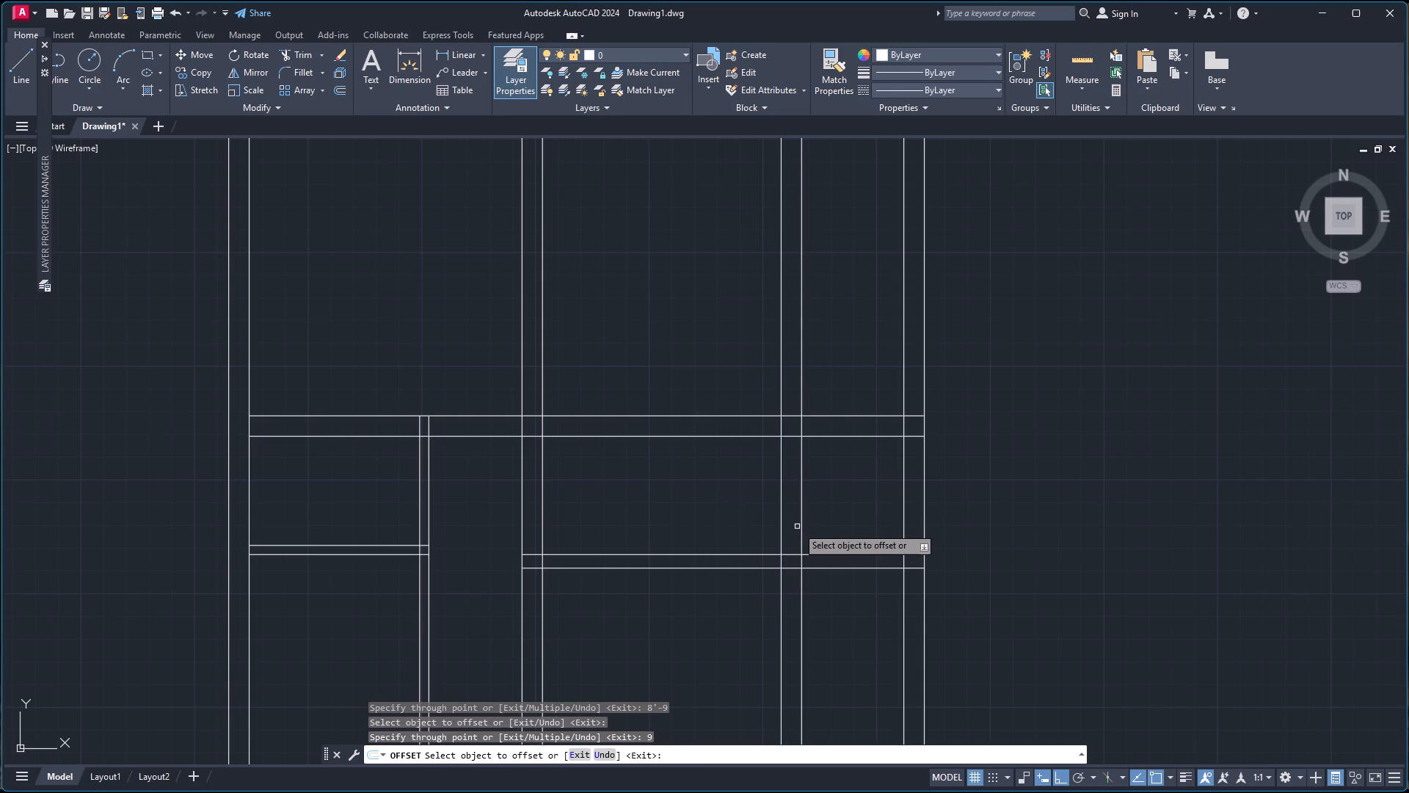
Offset the bottom line of the lower right-hand horizontal wall 9'-6" downward and that copy another 9" to form a wall, ending Offset.
{"action": "left_click", "coordinate": [740, 568]}
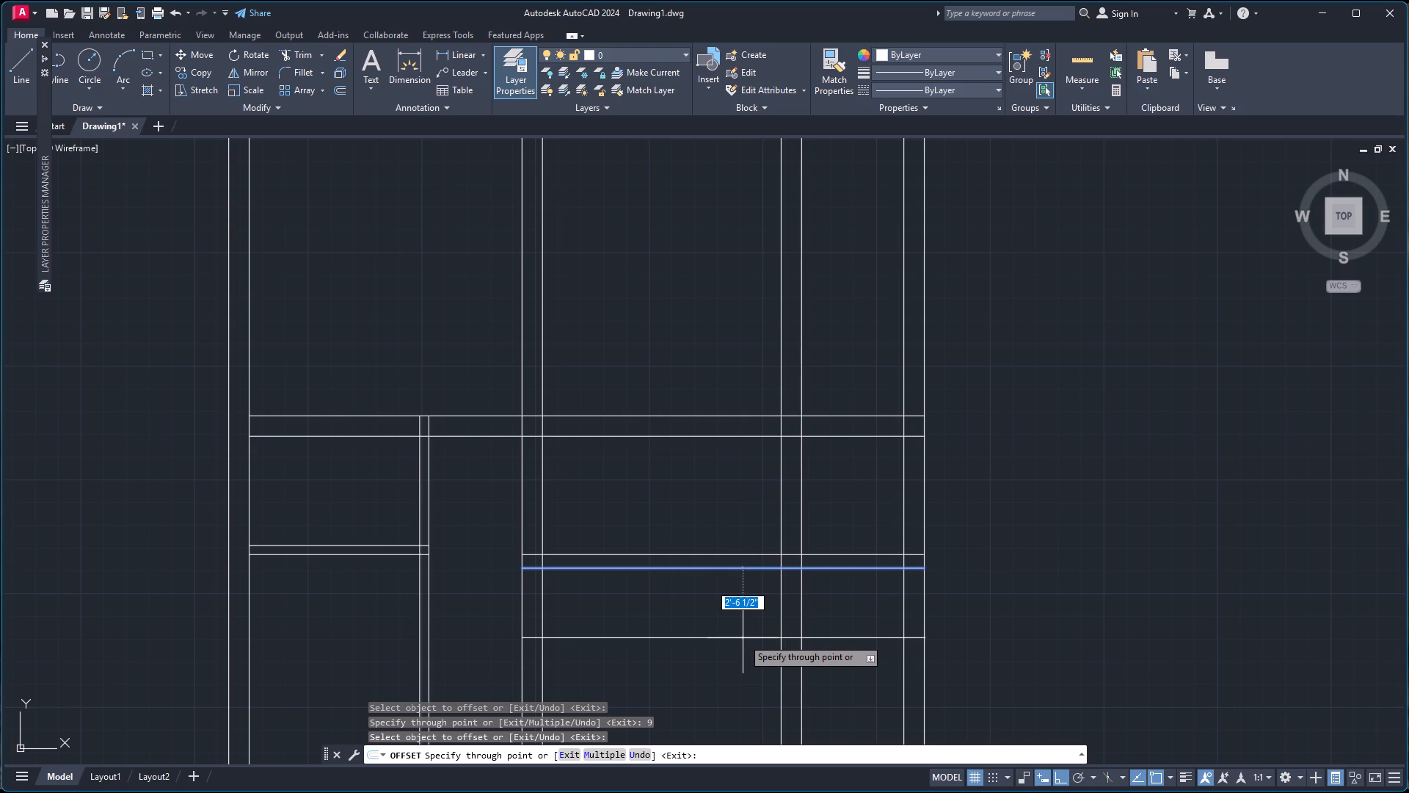
{"action": "type", "text": "9'-"}
{"action": "key", "text": "6"}
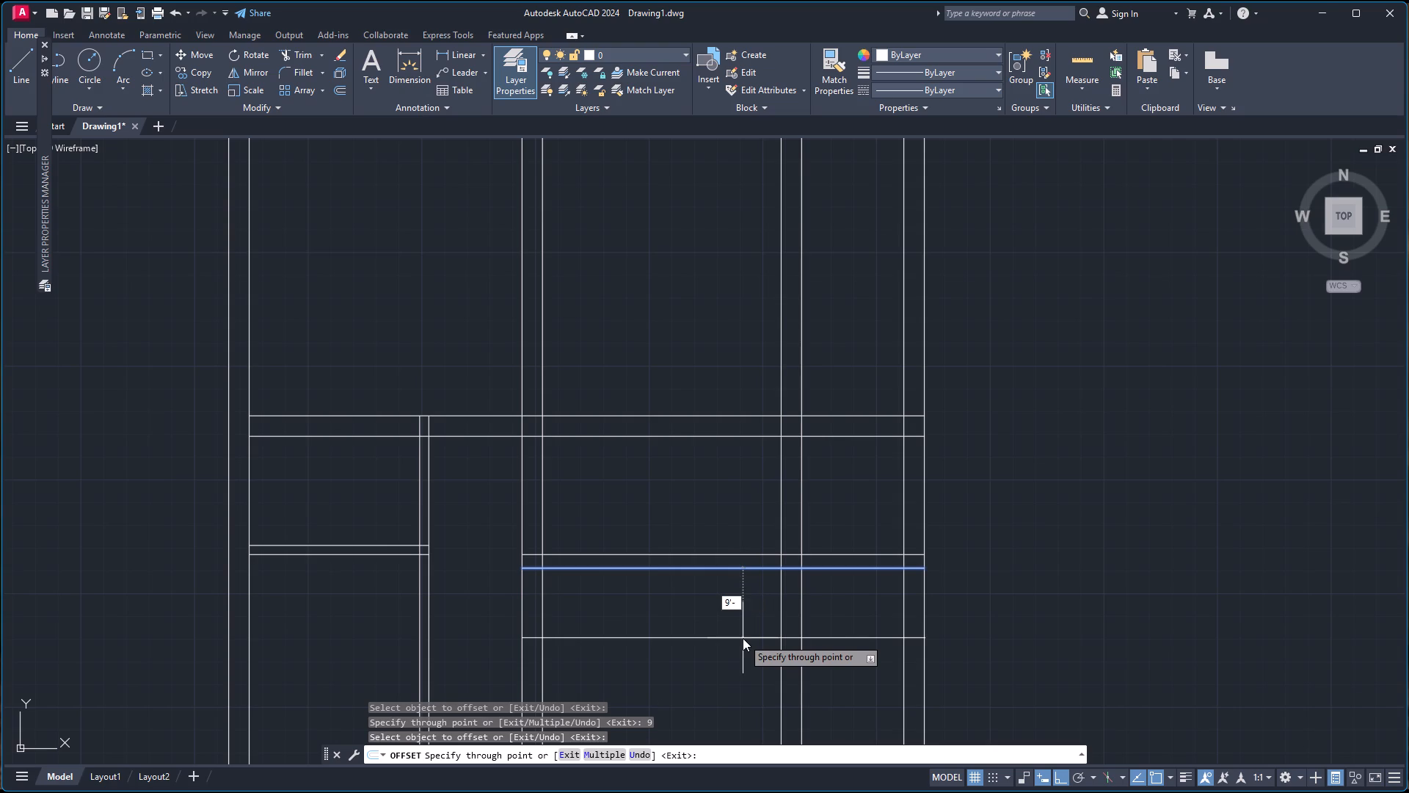
{"action": "key", "text": "Return"}
{"action": "scroll", "coordinate": [770, 588], "scroll_direction": "down", "scroll_amount": 4}
{"action": "scroll", "coordinate": [784, 674], "scroll_direction": "up", "scroll_amount": 2}
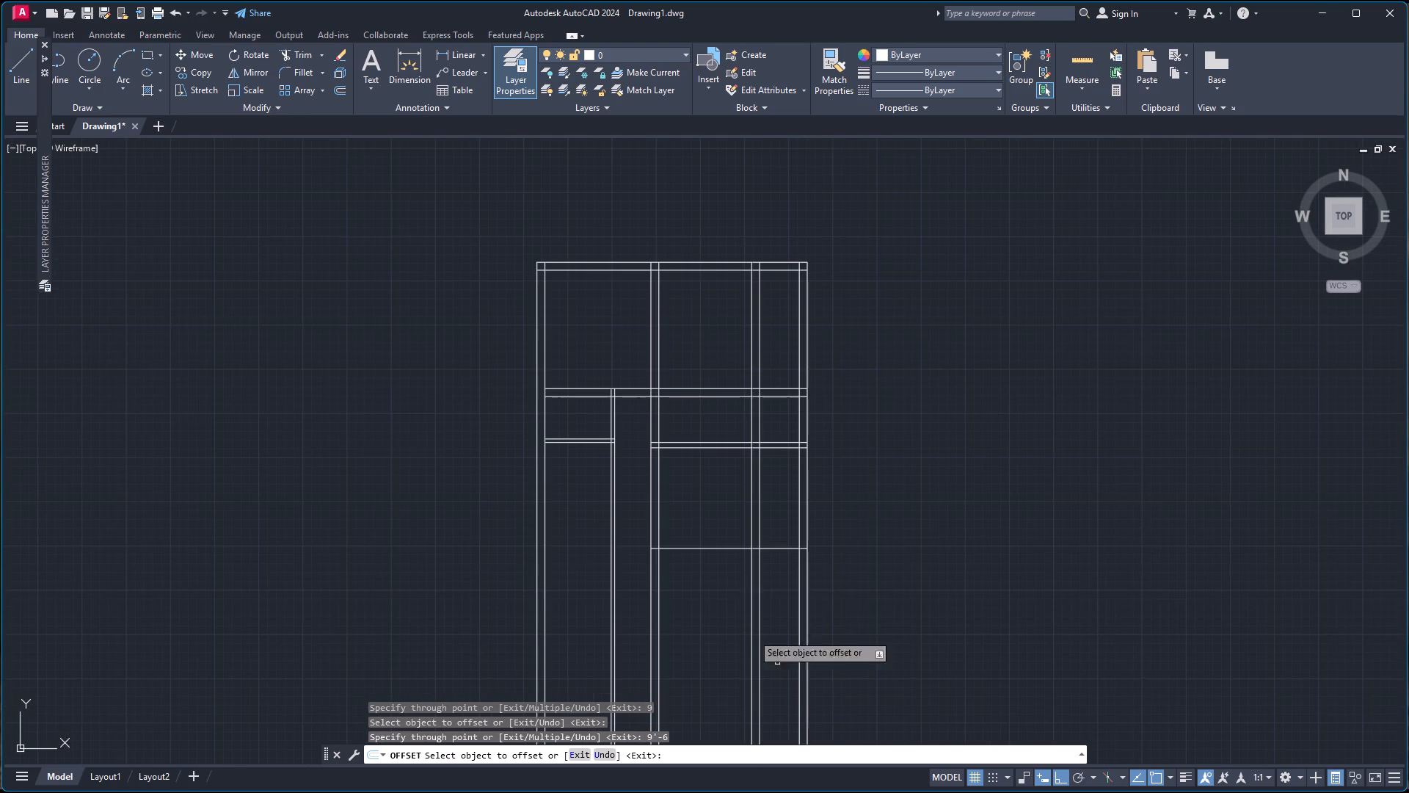
{"action": "left_click", "coordinate": [710, 547]}
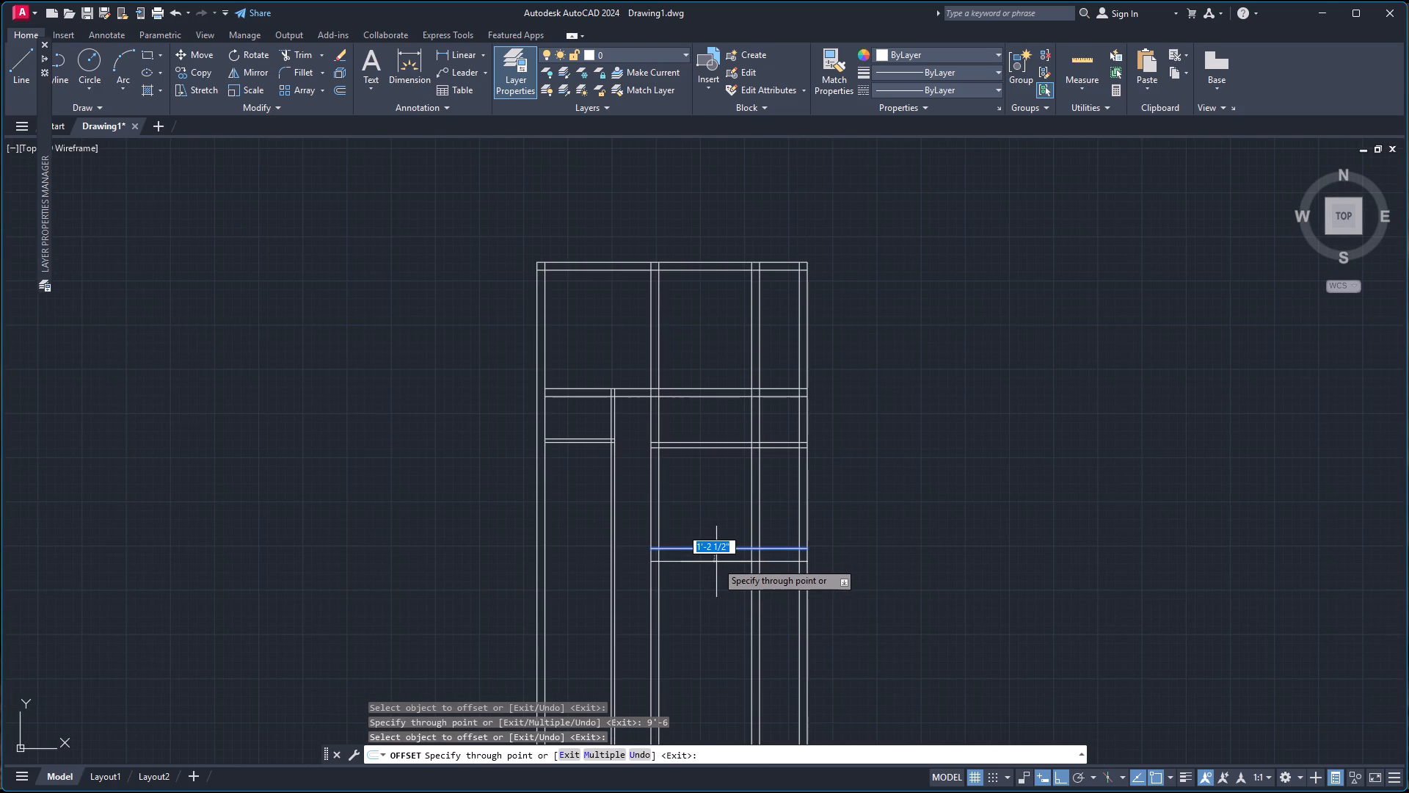
{"action": "key", "text": "9"}
{"action": "key", "text": "Return"}
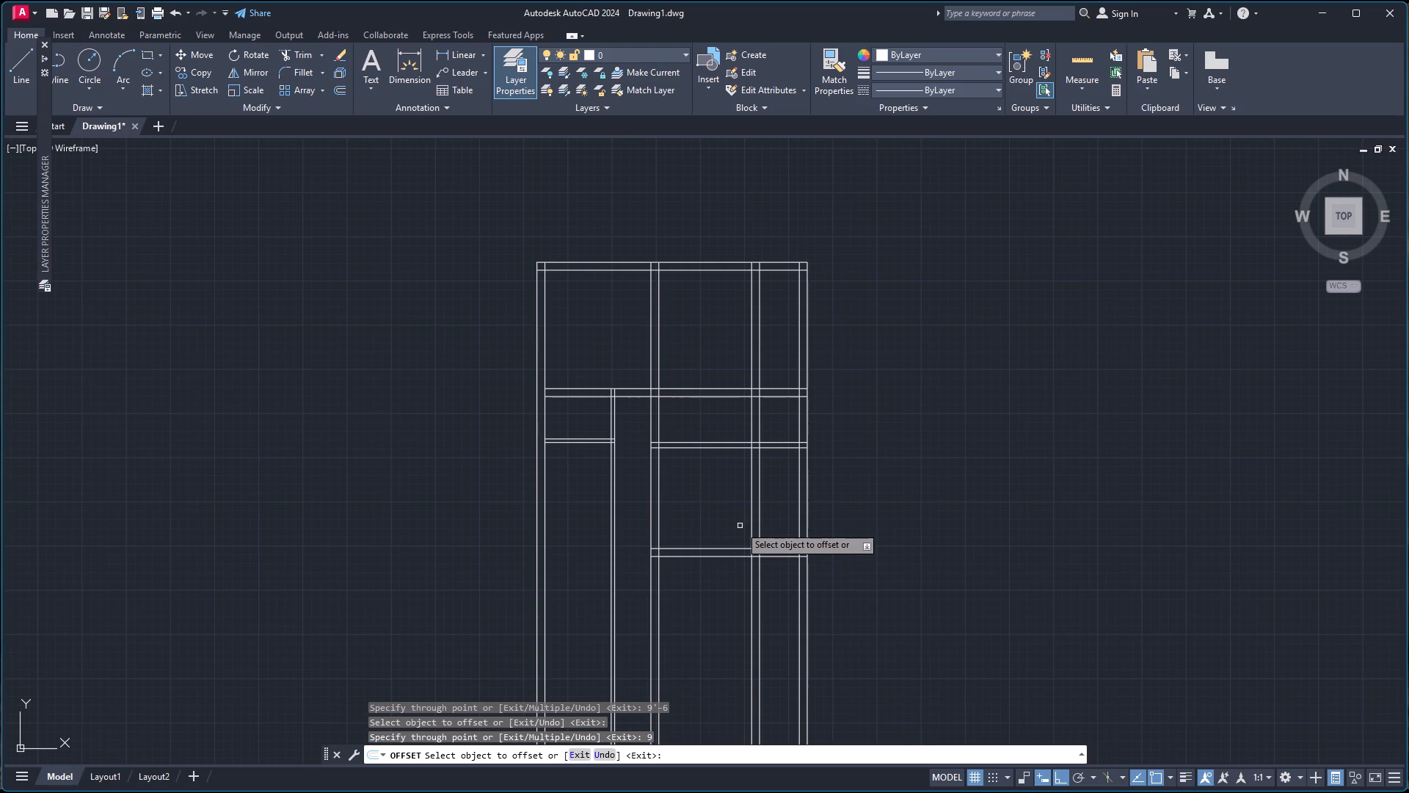
{"action": "key", "text": "Escape"}
Trim the lines of the two lower horizontal walls between the new vertical wall and the right outer wall.
{"action": "key", "text": "t"}
{"action": "key", "text": "r"}
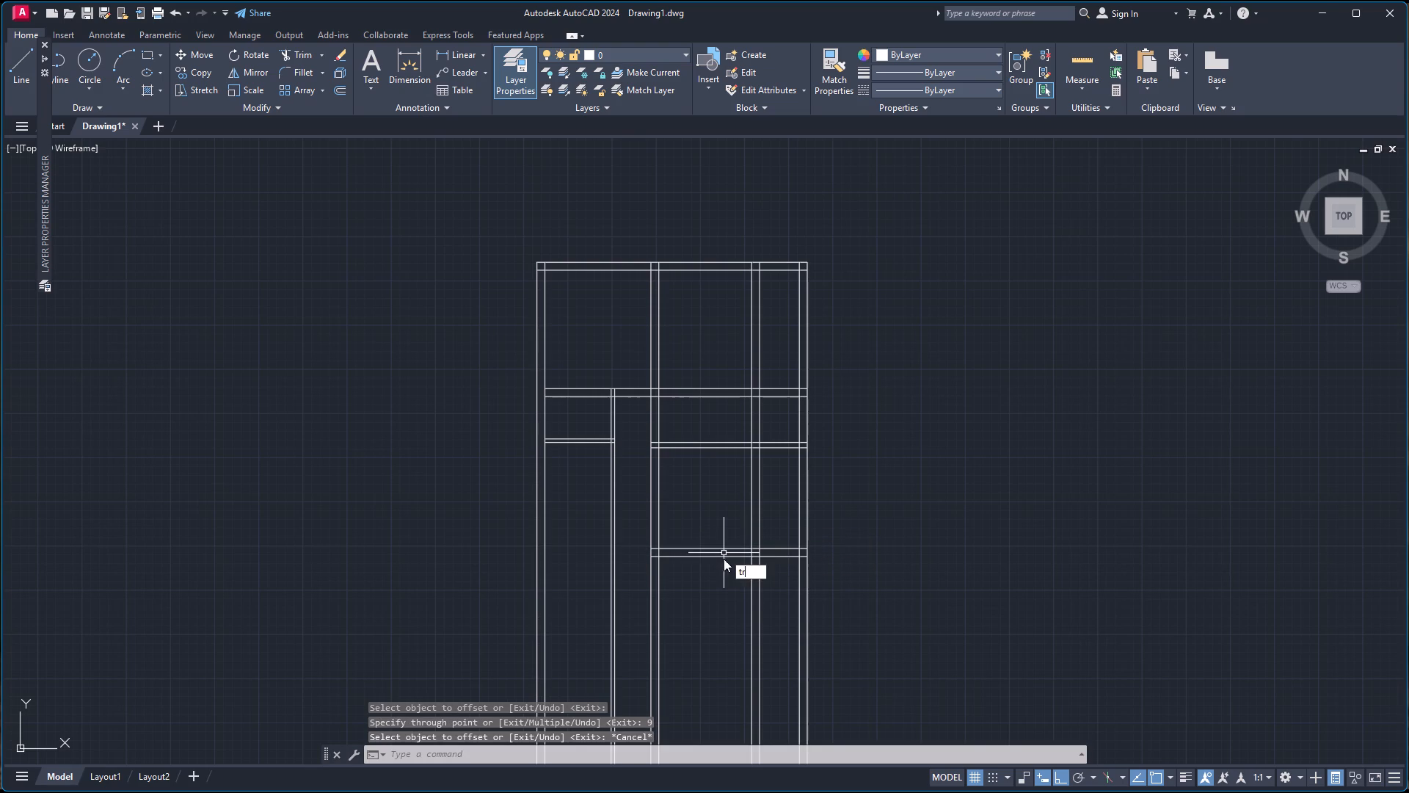
{"action": "key", "text": "Return"}
{"action": "scroll", "coordinate": [770, 475], "scroll_direction": "up", "scroll_amount": 3}
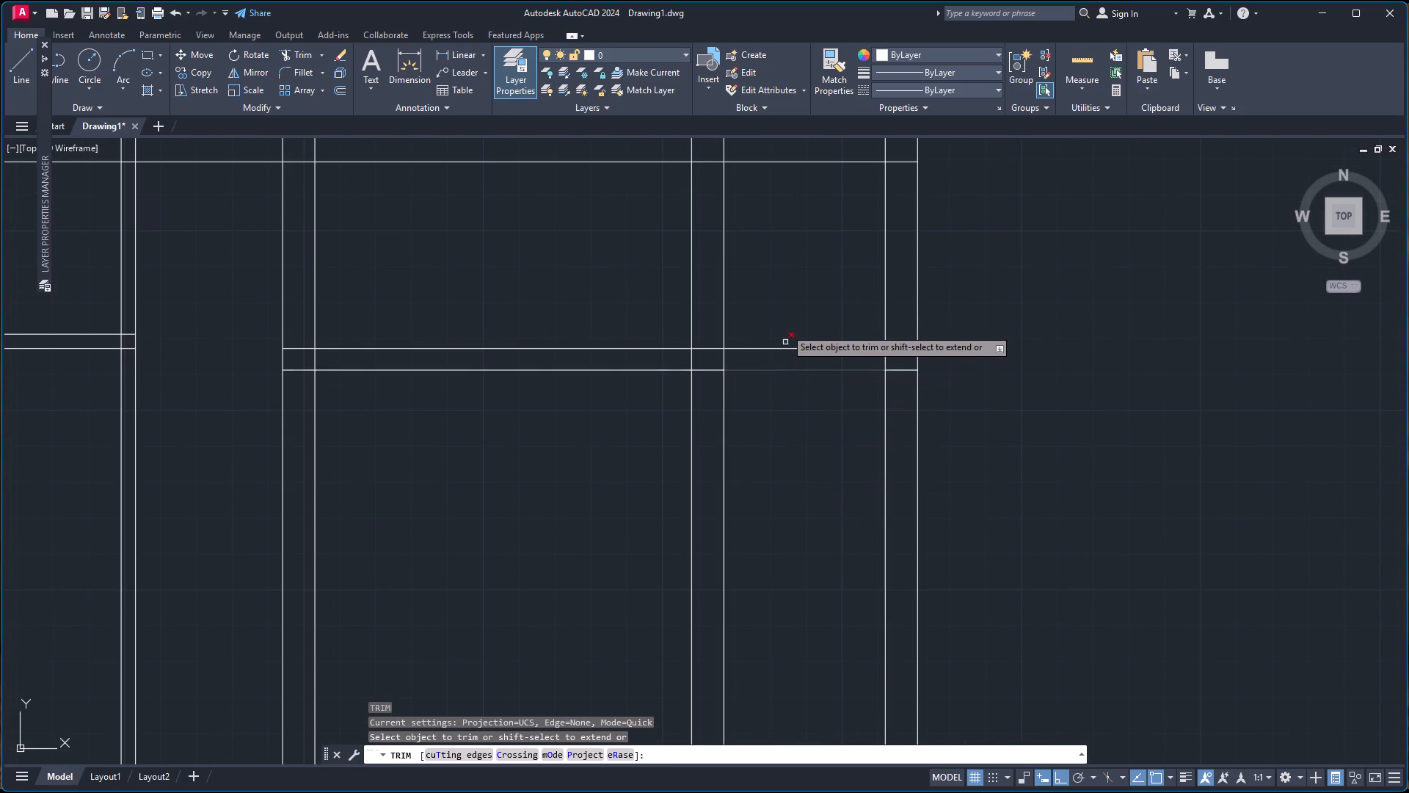
{"action": "left_click", "coordinate": [785, 288]}
{"action": "left_click", "coordinate": [789, 493]}
{"action": "scroll", "coordinate": [784, 575], "scroll_direction": "down", "scroll_amount": 3}
{"action": "scroll", "coordinate": [782, 626], "scroll_direction": "up", "scroll_amount": 2}
{"action": "scroll", "coordinate": [784, 687], "scroll_direction": "down", "scroll_amount": 1}
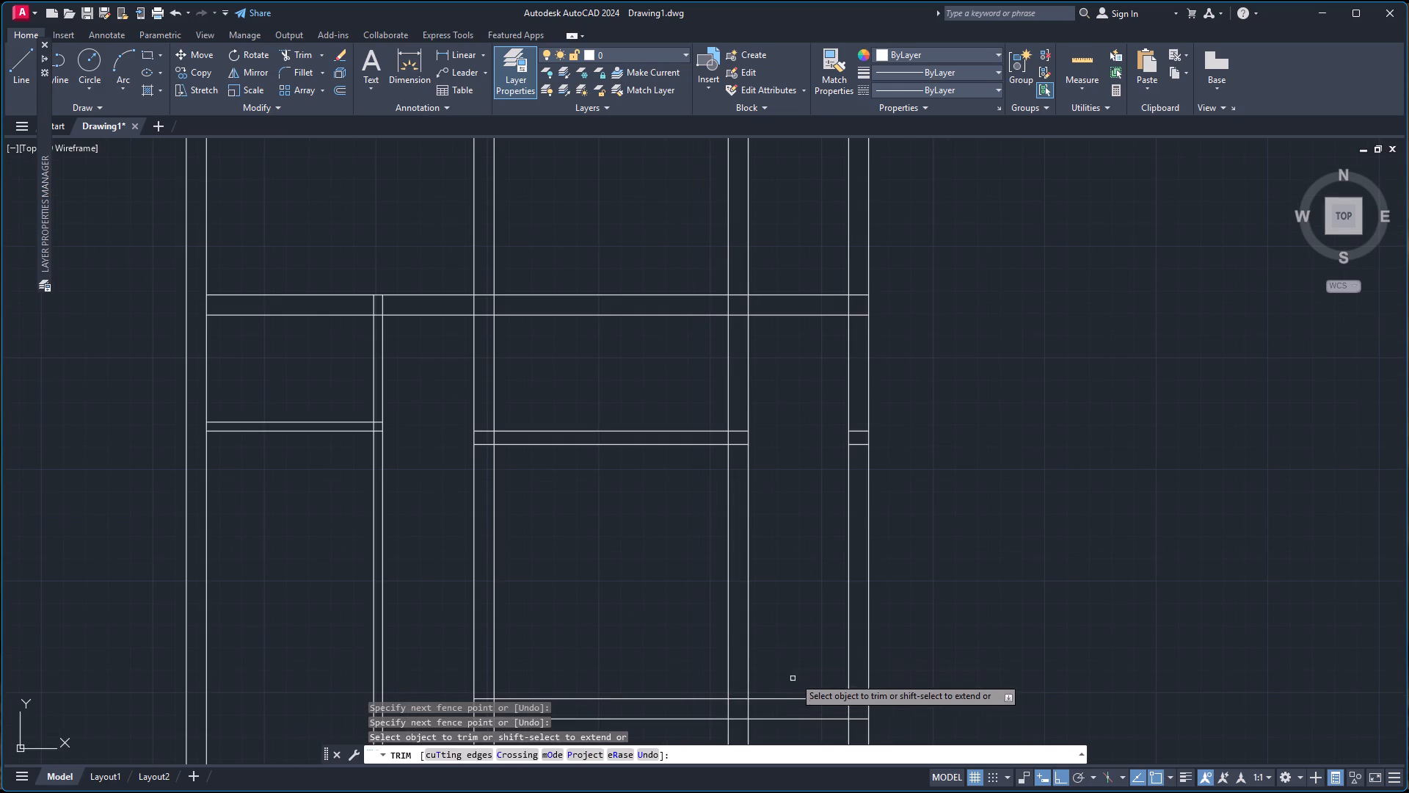
{"action": "left_click", "coordinate": [797, 671]}
{"action": "left_click", "coordinate": [795, 724]}
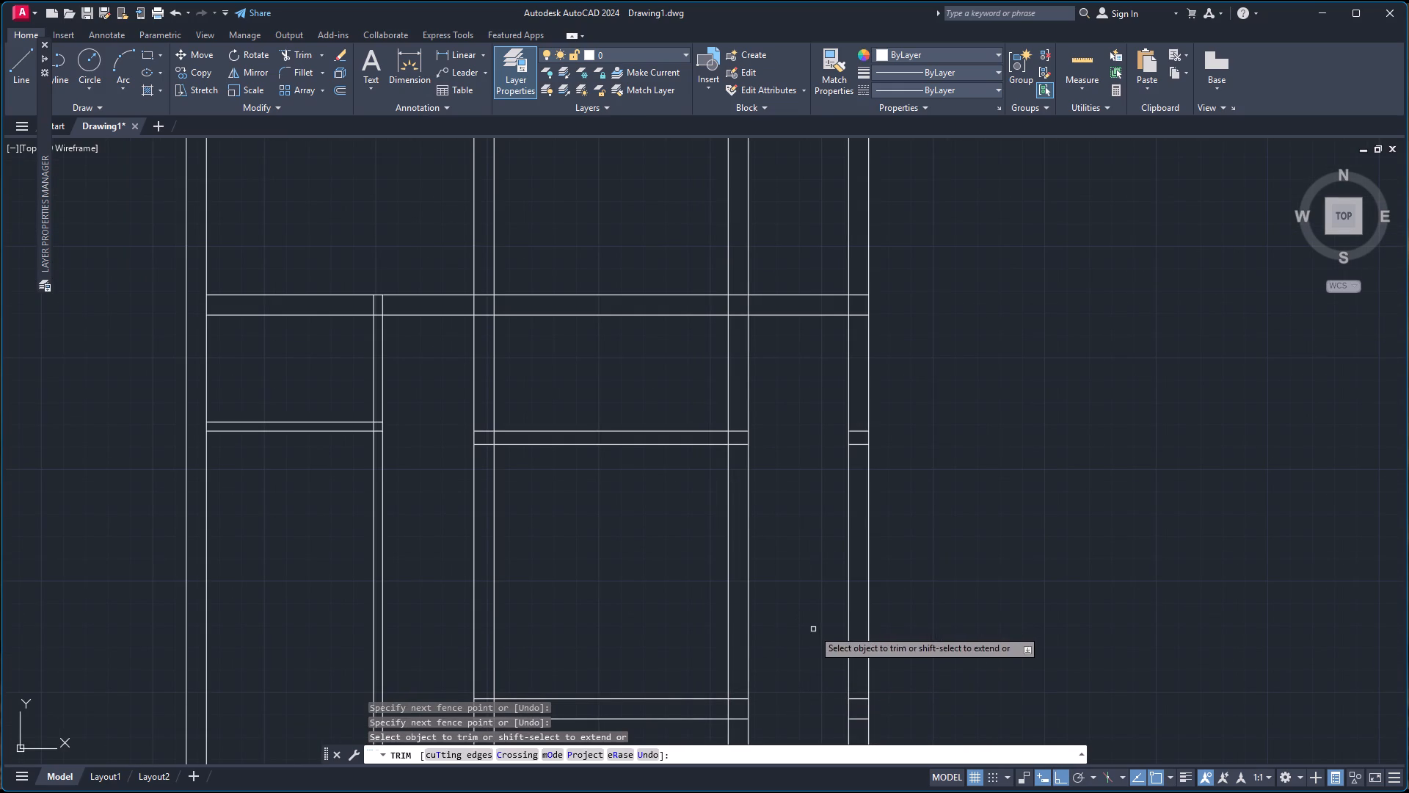
Trim the two lower walls' leftover segments and the upper horizontal wall's top line out of the right outer wall's thickness.
{"action": "scroll", "coordinate": [834, 426], "scroll_direction": "up", "scroll_amount": 2}
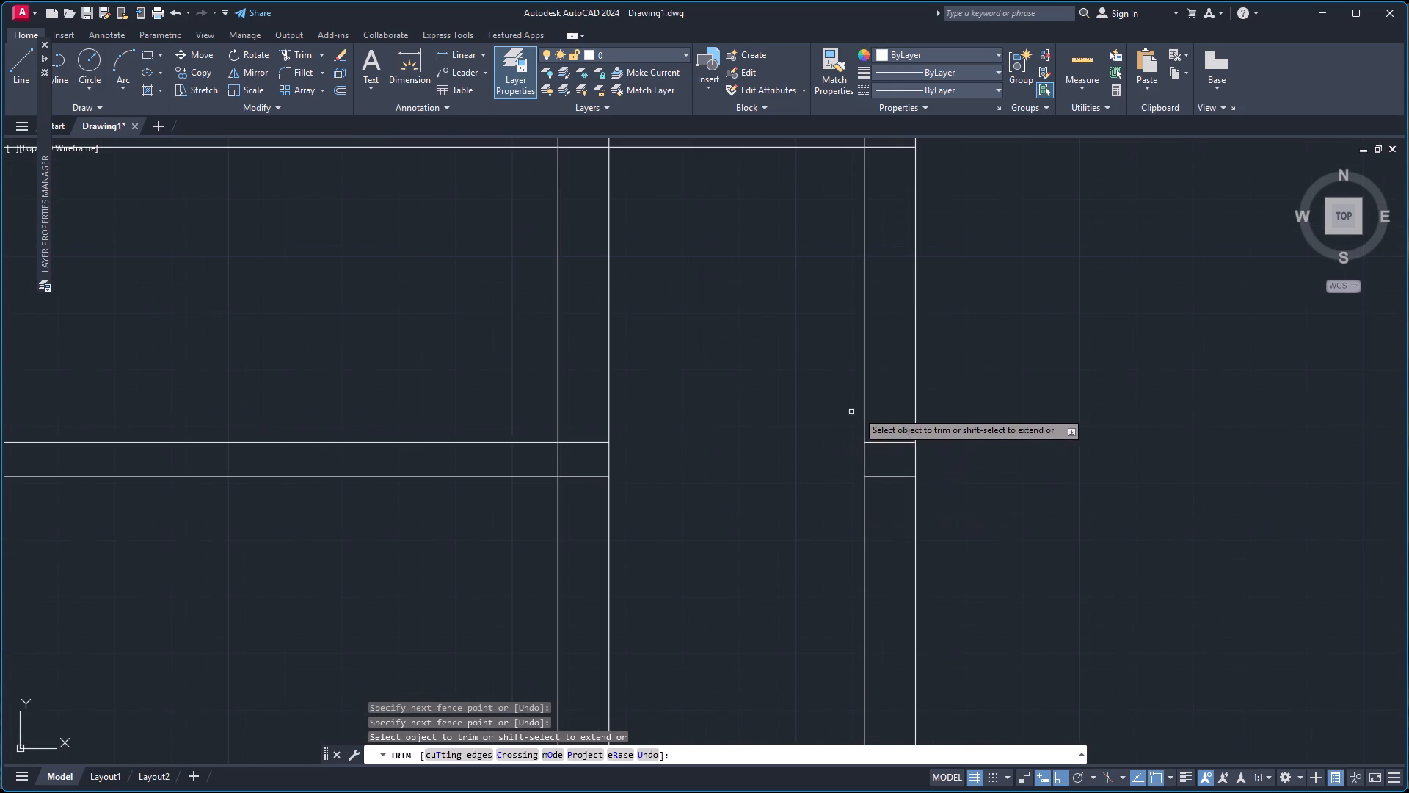
{"action": "left_click", "coordinate": [895, 425]}
{"action": "left_click", "coordinate": [887, 498]}
{"action": "scroll", "coordinate": [888, 501], "scroll_direction": "down", "scroll_amount": 3}
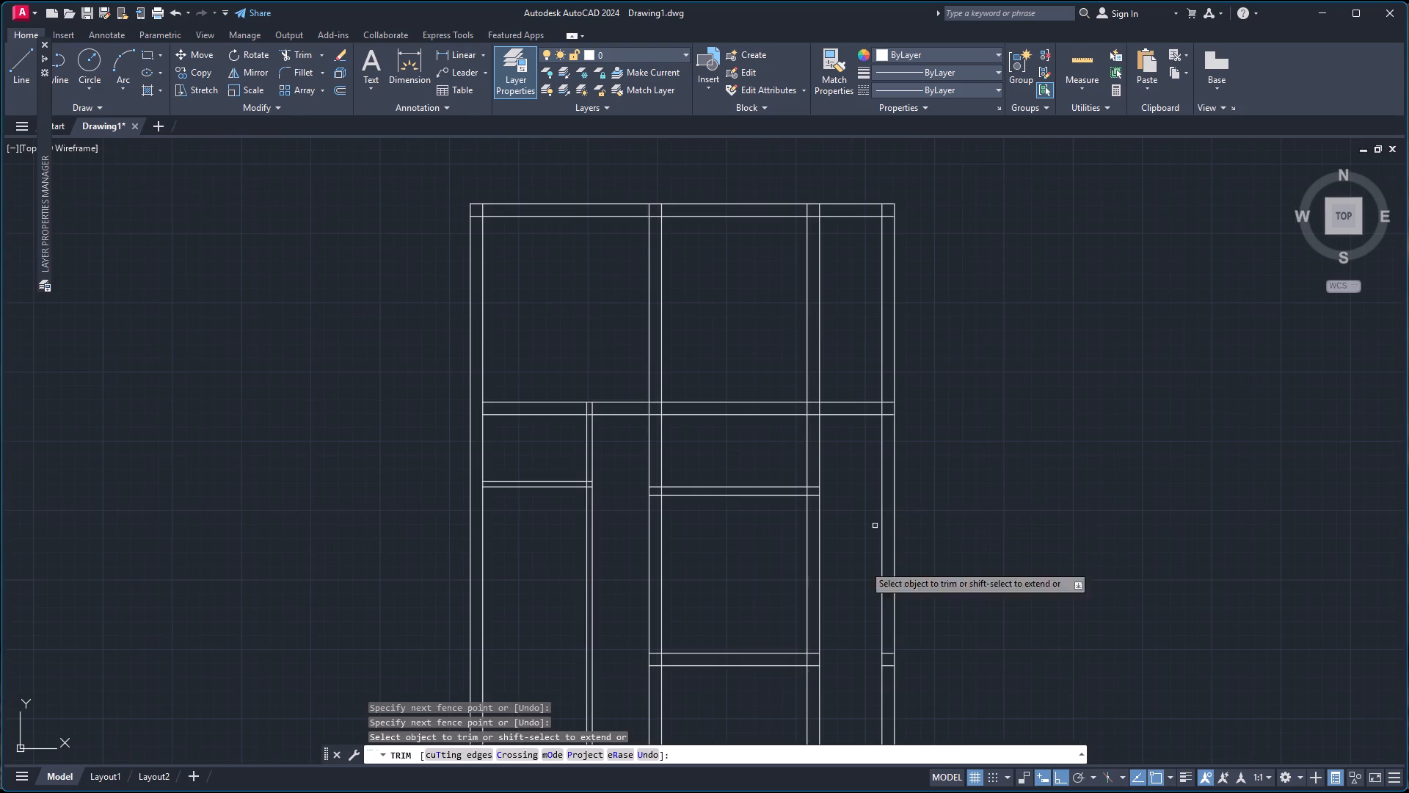
{"action": "scroll", "coordinate": [858, 670], "scroll_direction": "up", "scroll_amount": 3}
{"action": "left_click", "coordinate": [966, 576]}
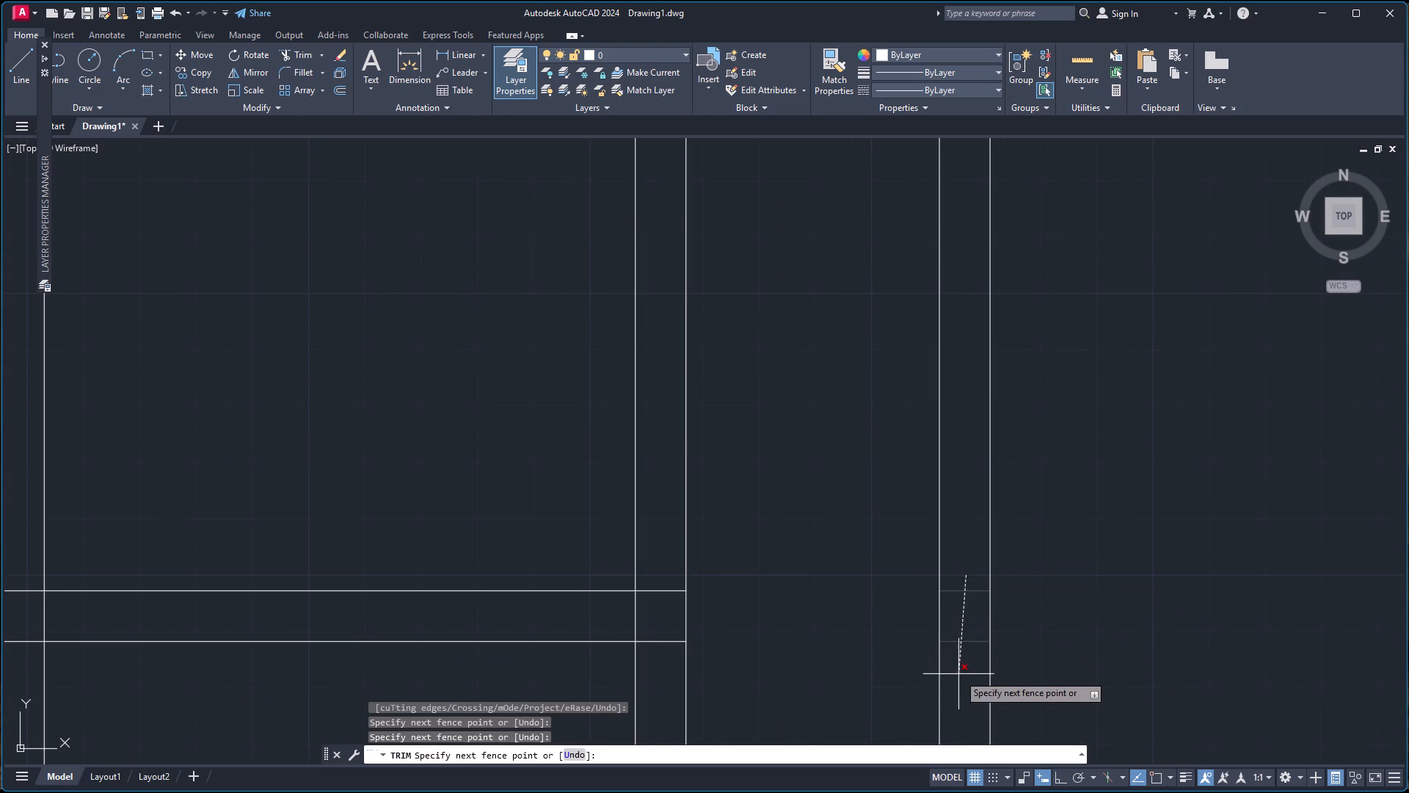
{"action": "left_click", "coordinate": [958, 674]}
{"action": "scroll", "coordinate": [838, 466], "scroll_direction": "down", "scroll_amount": 1}
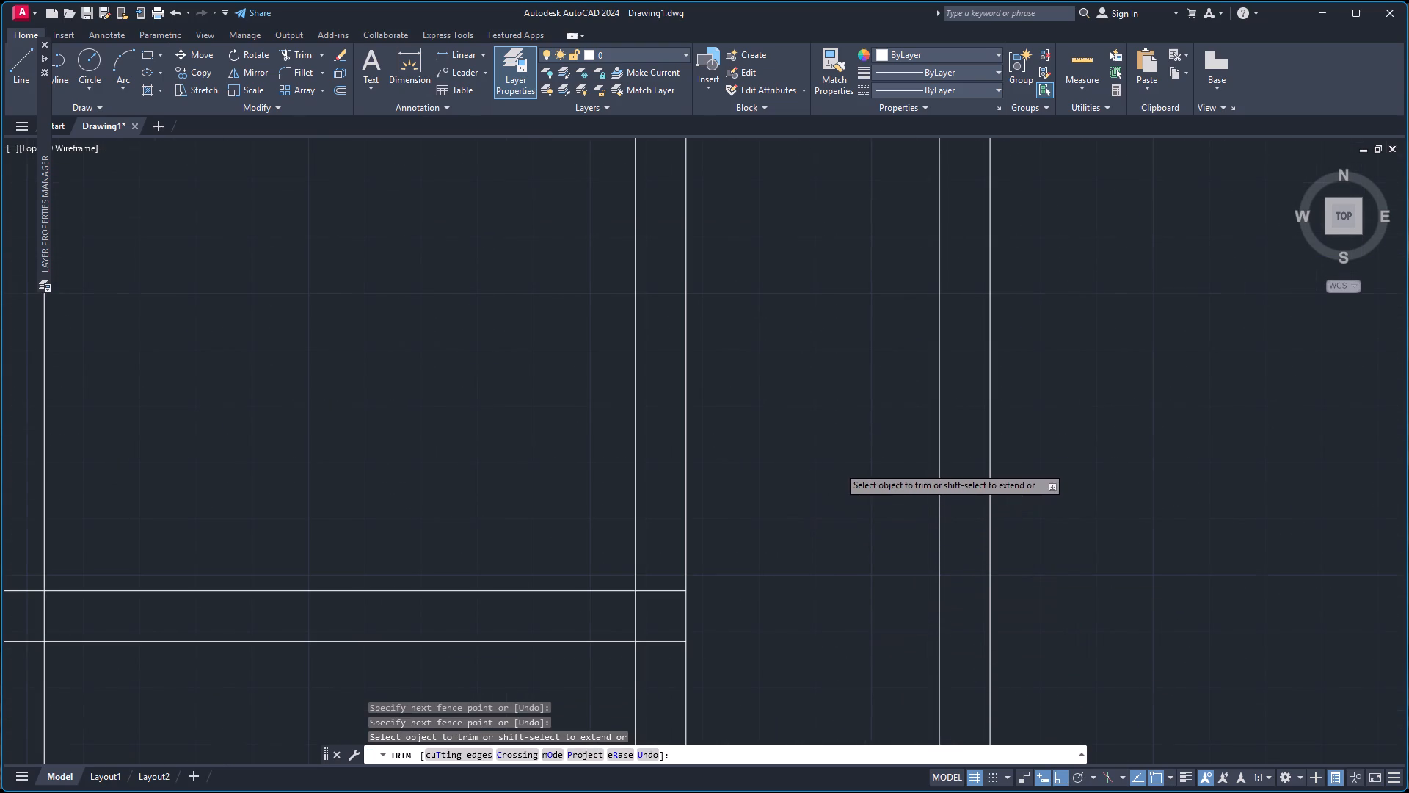
{"action": "scroll", "coordinate": [838, 466], "scroll_direction": "down", "scroll_amount": 3}
{"action": "scroll", "coordinate": [825, 279], "scroll_direction": "up", "scroll_amount": 3}
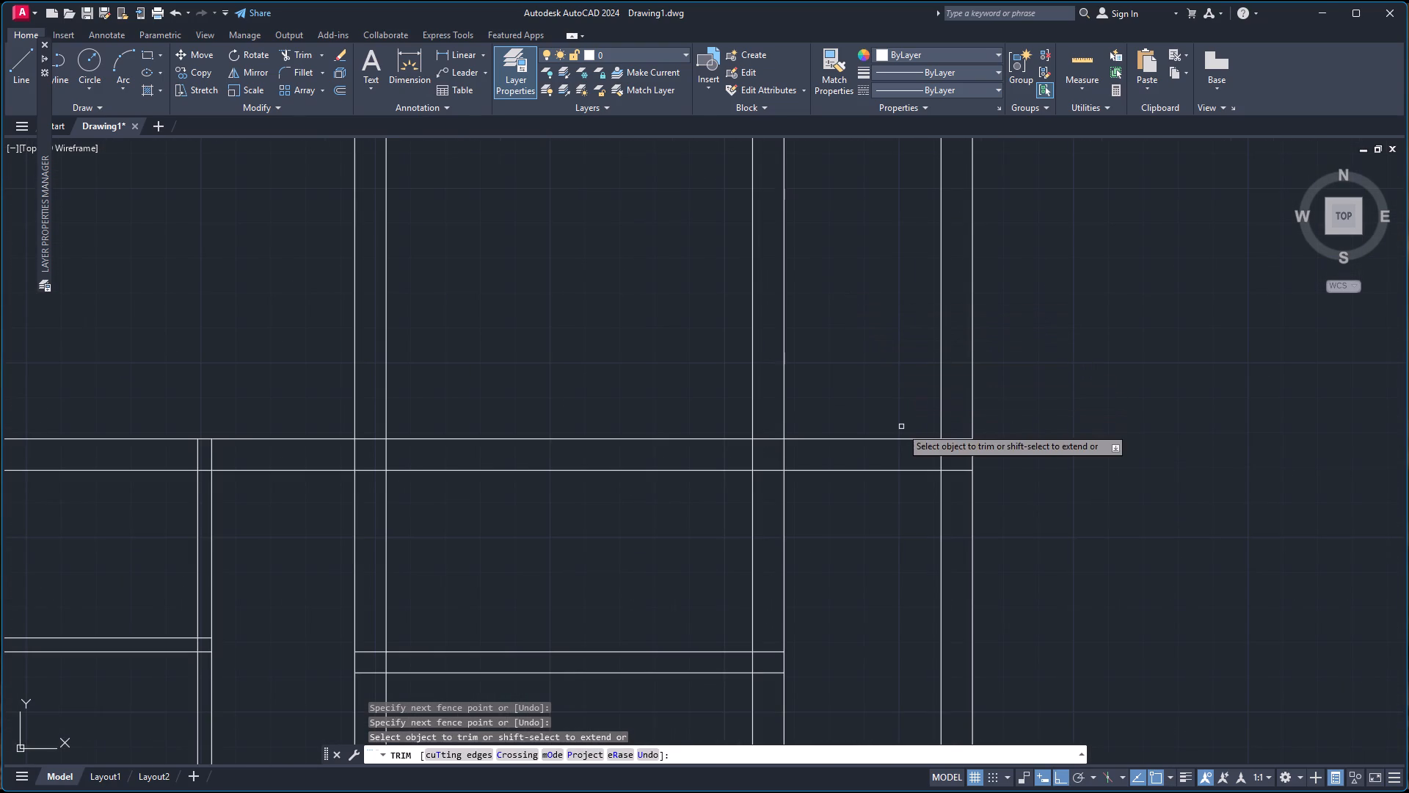
{"action": "left_click", "coordinate": [958, 440]}
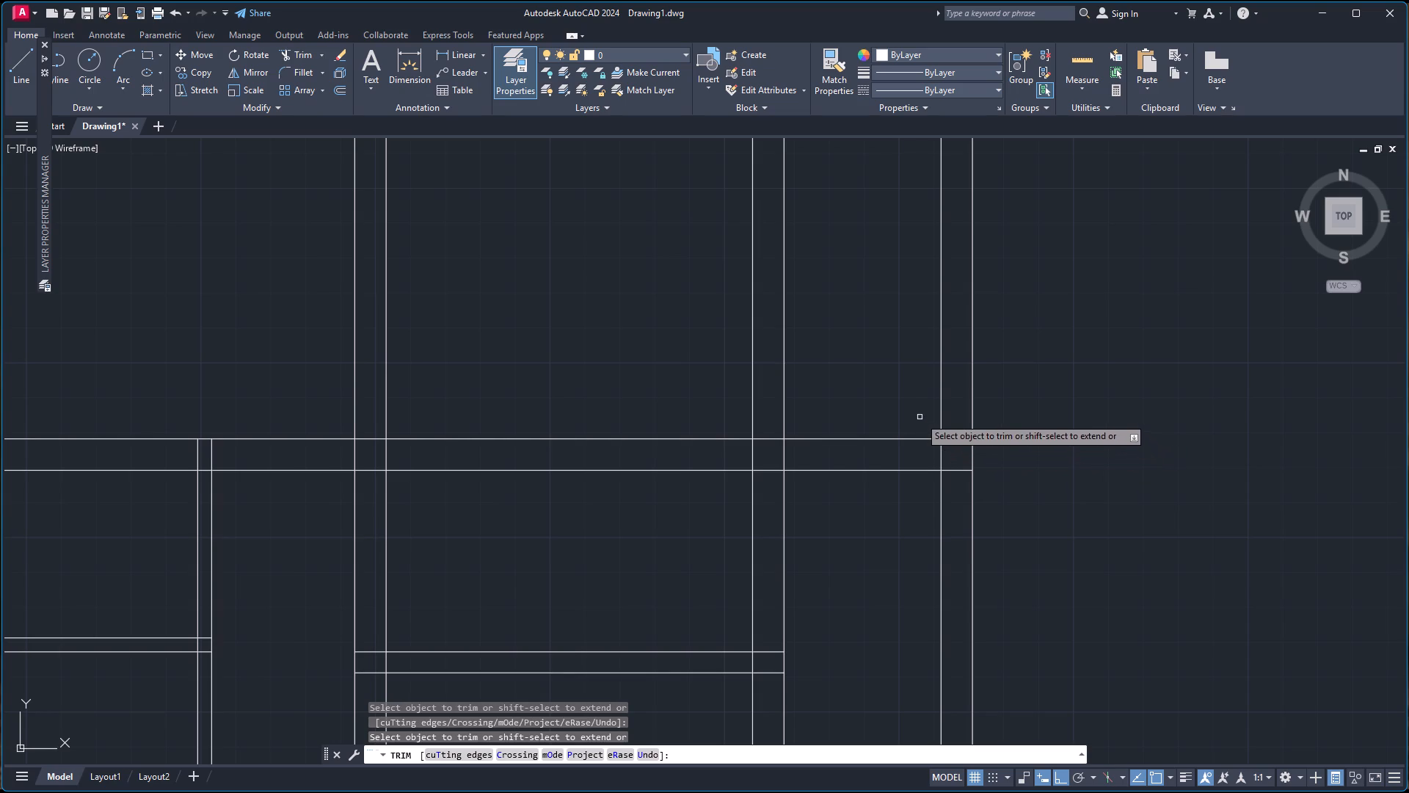
Trim away the new 9" vertical wall's two lines above the upper horizontal wall, in the top-right room.
{"action": "left_click", "coordinate": [637, 303]}
{"action": "left_click", "coordinate": [823, 316]}
Trim the upper horizontal wall's two lines between the middle vertical wall and the new 9" vertical wall.
{"action": "scroll", "coordinate": [819, 319], "scroll_direction": "down", "scroll_amount": 3}
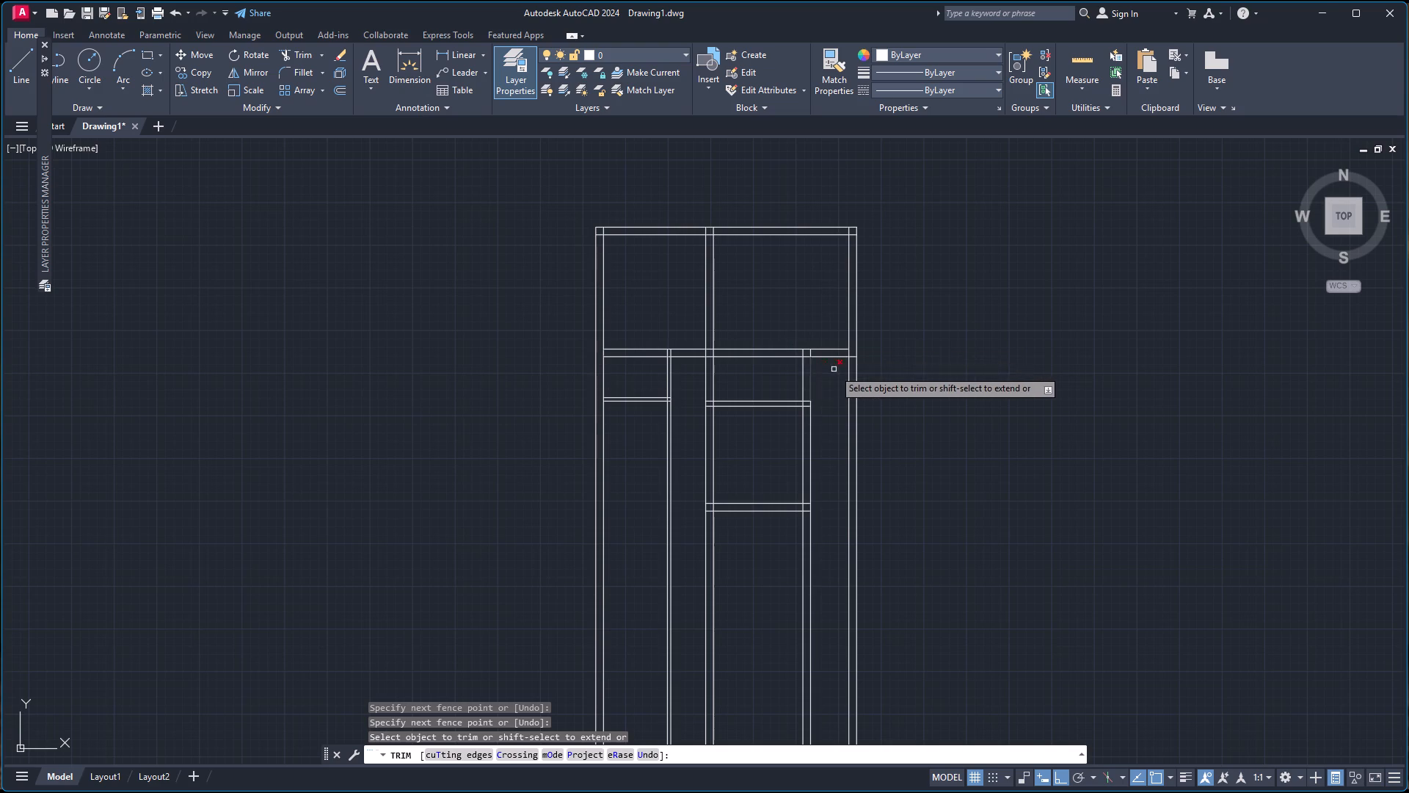
{"action": "scroll", "coordinate": [847, 342], "scroll_direction": "up", "scroll_amount": 4}
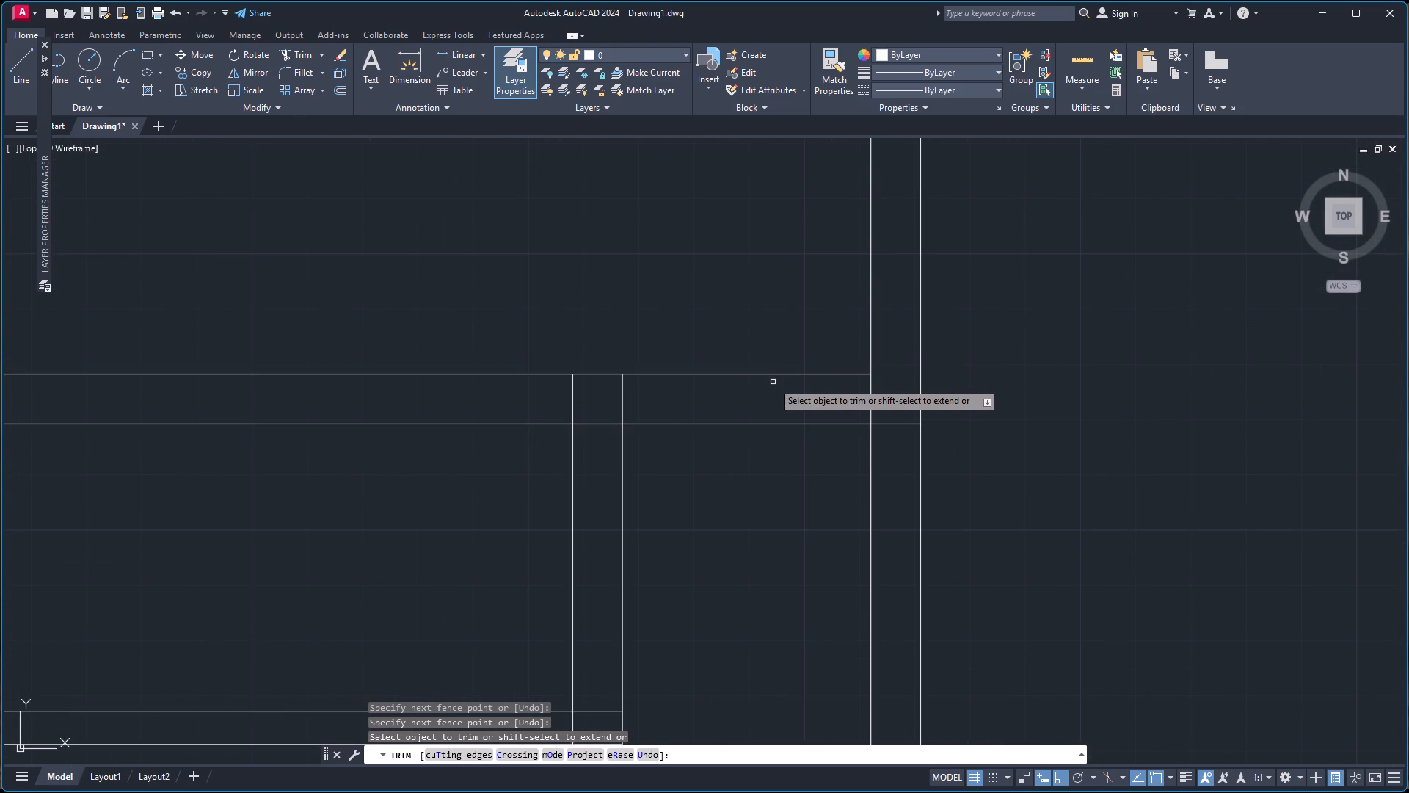
{"action": "scroll", "coordinate": [532, 330], "scroll_direction": "down", "scroll_amount": 4}
{"action": "left_click", "coordinate": [511, 311]}
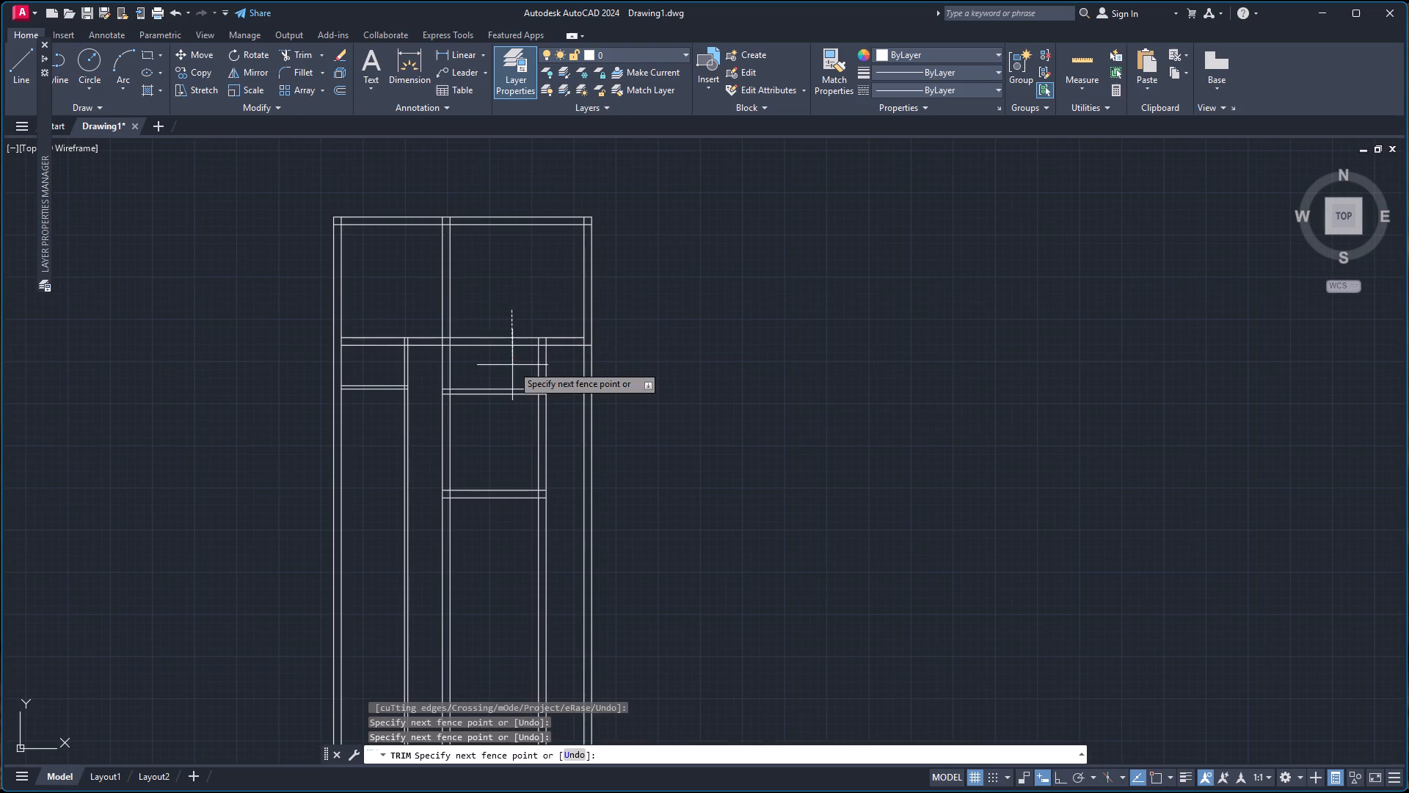
{"action": "left_click", "coordinate": [512, 365]}
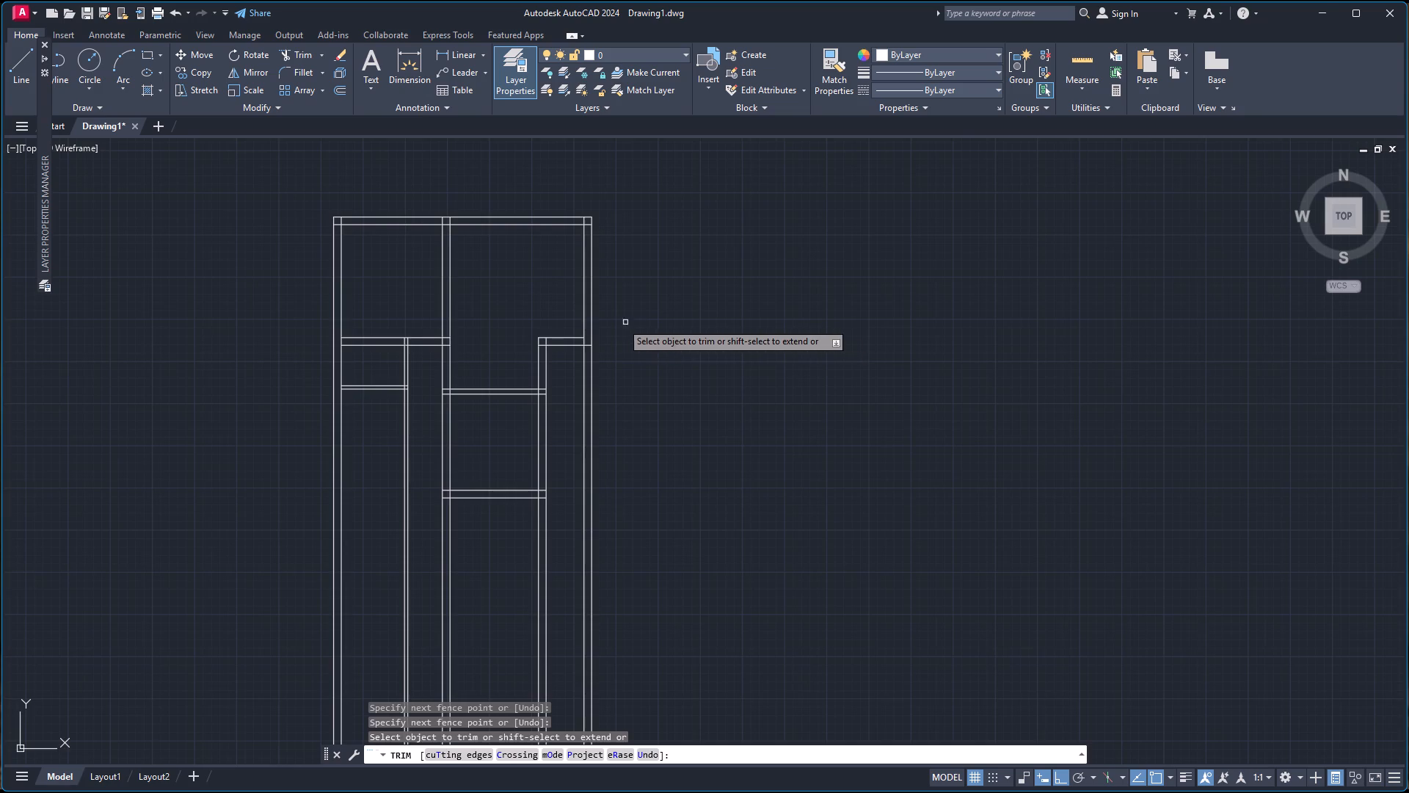
Within the short upper horizontal wall's thickness, trim the right outer wall's inner line and the new vertical wall's right-hand line.
{"action": "scroll", "coordinate": [597, 325], "scroll_direction": "up", "scroll_amount": 3}
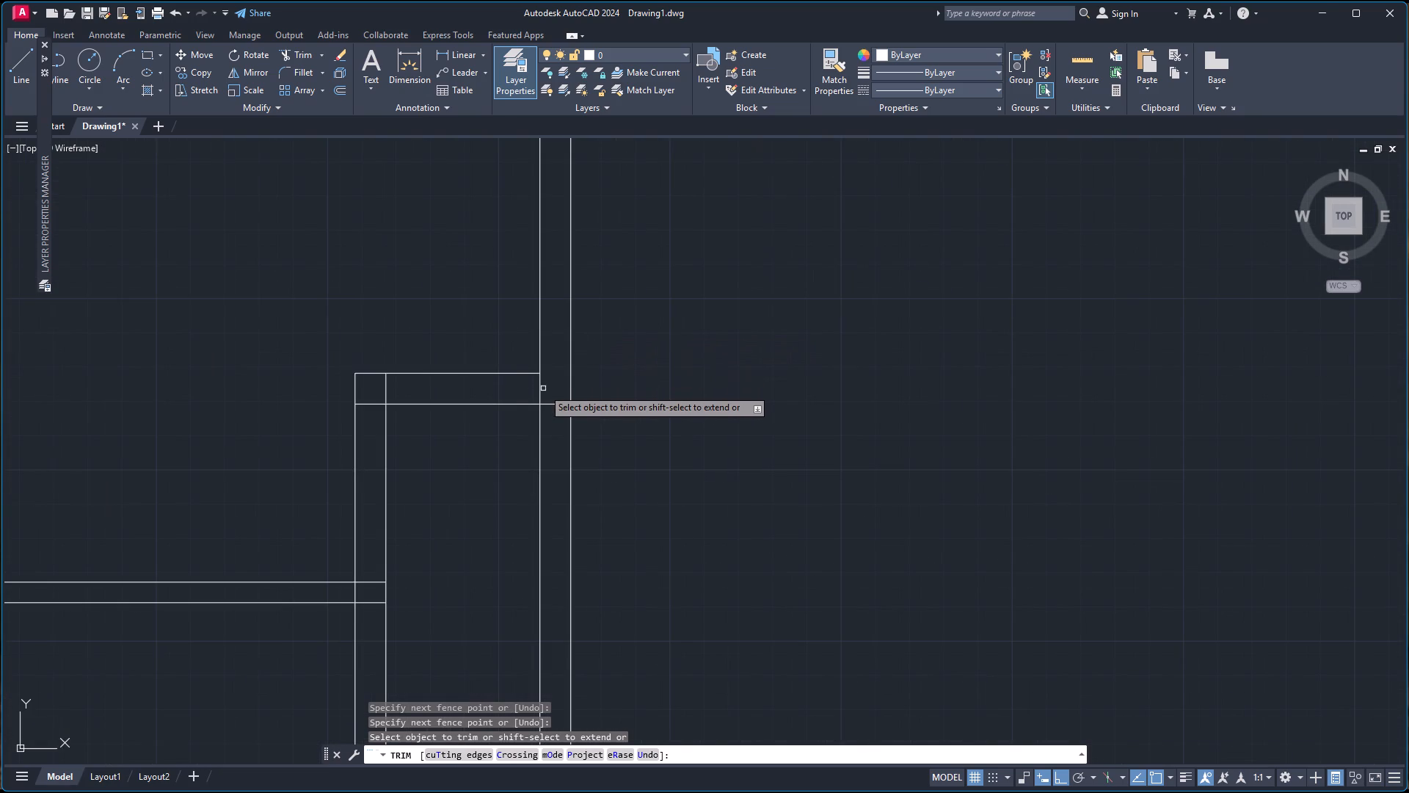
{"action": "left_click", "coordinate": [531, 389]}
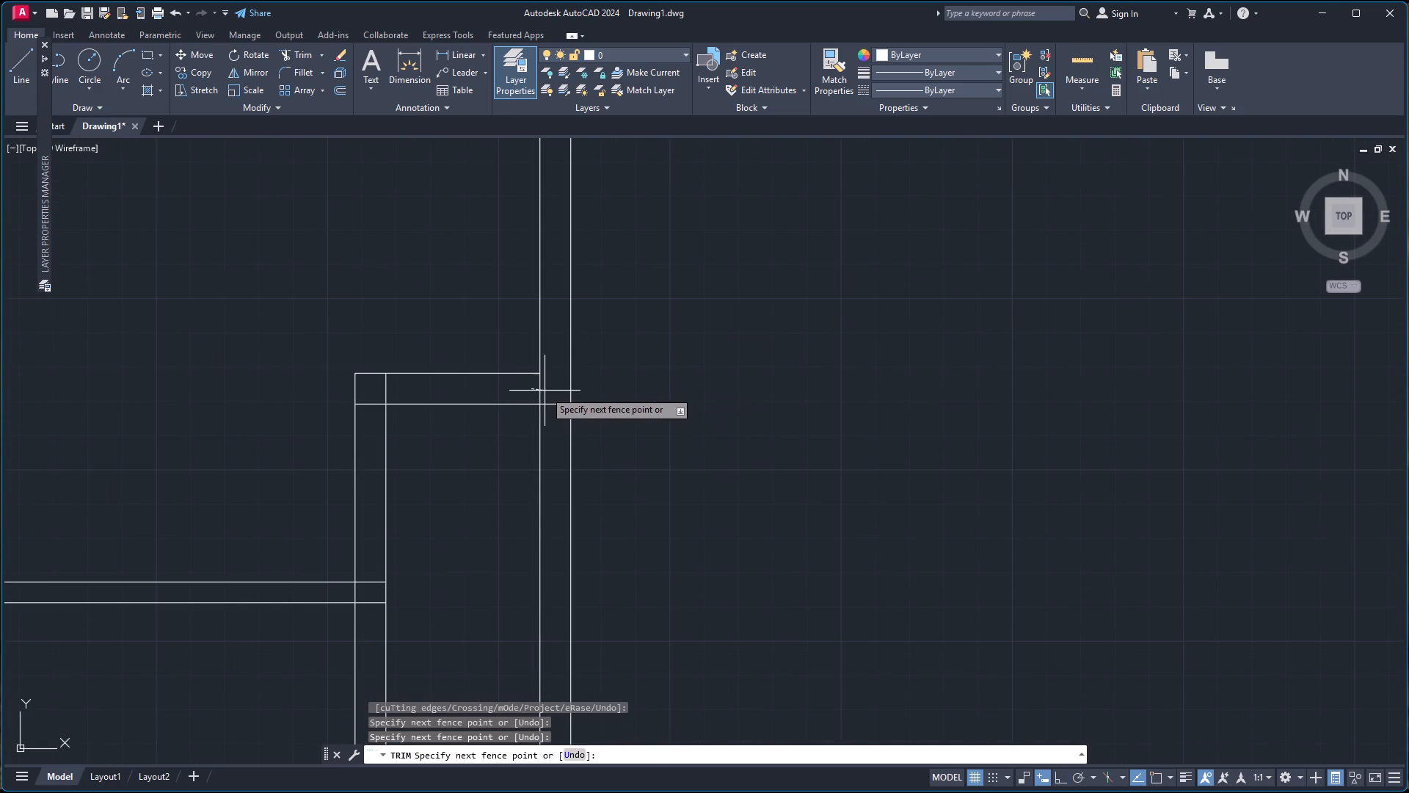
{"action": "left_click", "coordinate": [547, 391]}
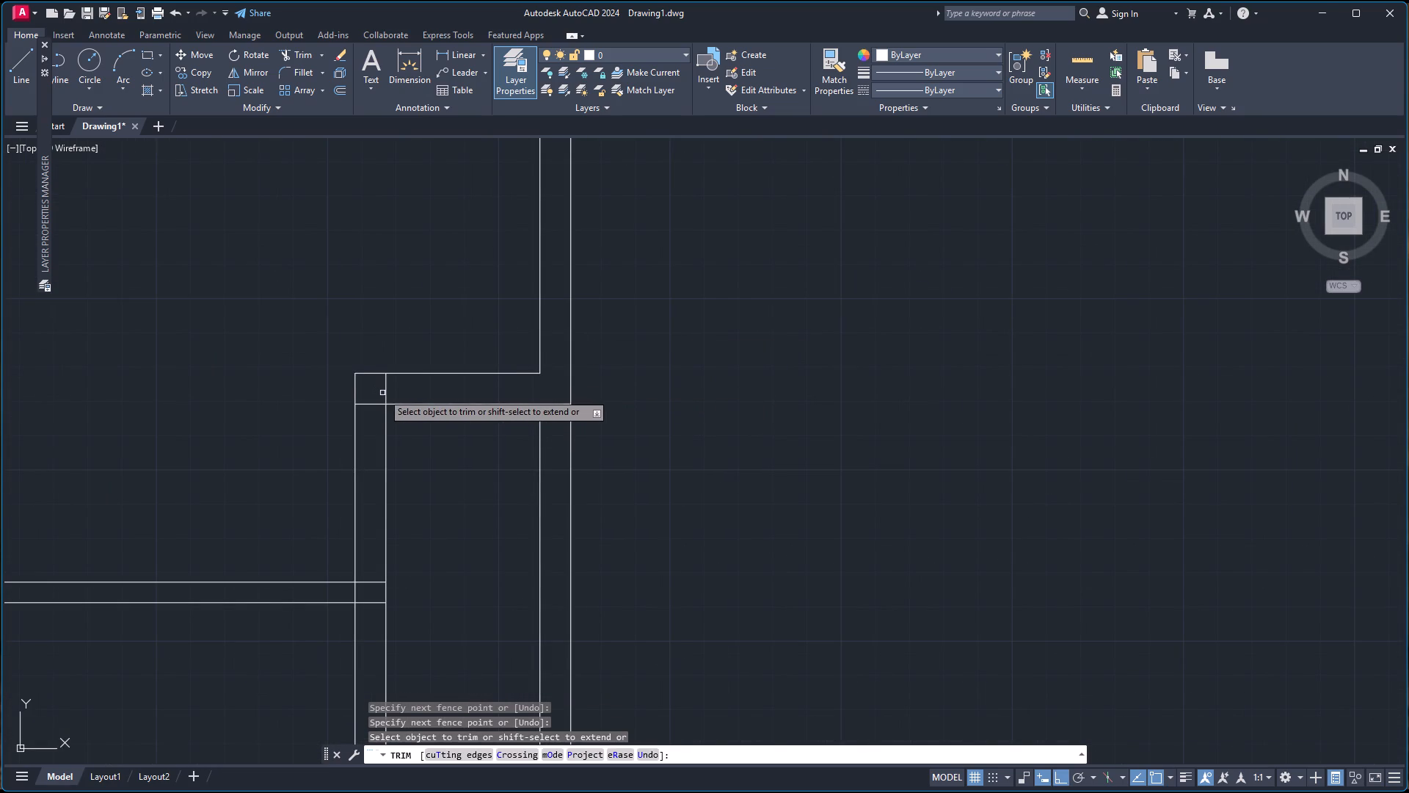
{"action": "left_click", "coordinate": [383, 385]}
{"action": "left_click", "coordinate": [398, 386]}
Trim the middle vertical wall's two lines between the upper horizontal wall and the next horizontal wall below it.
{"action": "scroll", "coordinate": [398, 386], "scroll_direction": "down", "scroll_amount": 2}
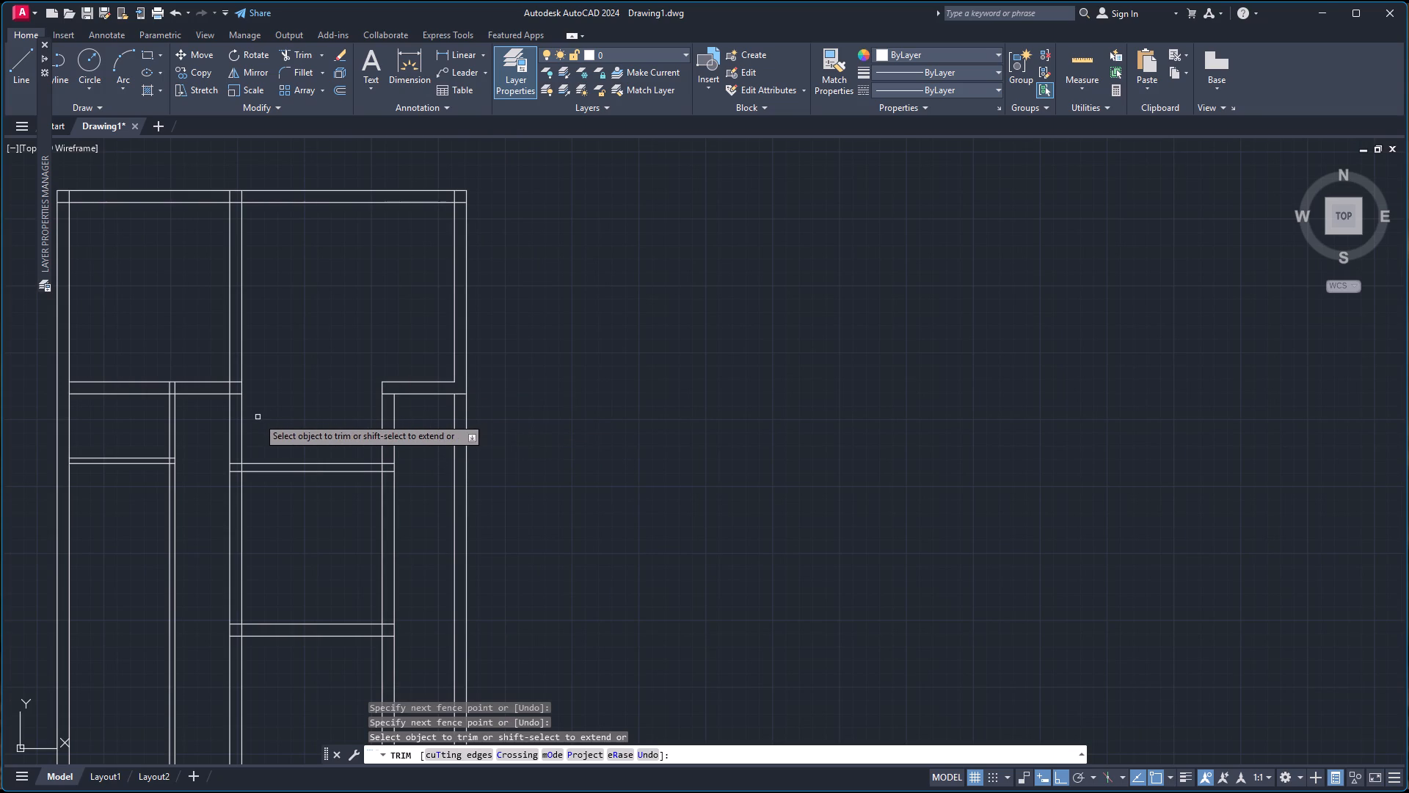
{"action": "scroll", "coordinate": [218, 408], "scroll_direction": "up", "scroll_amount": 1}
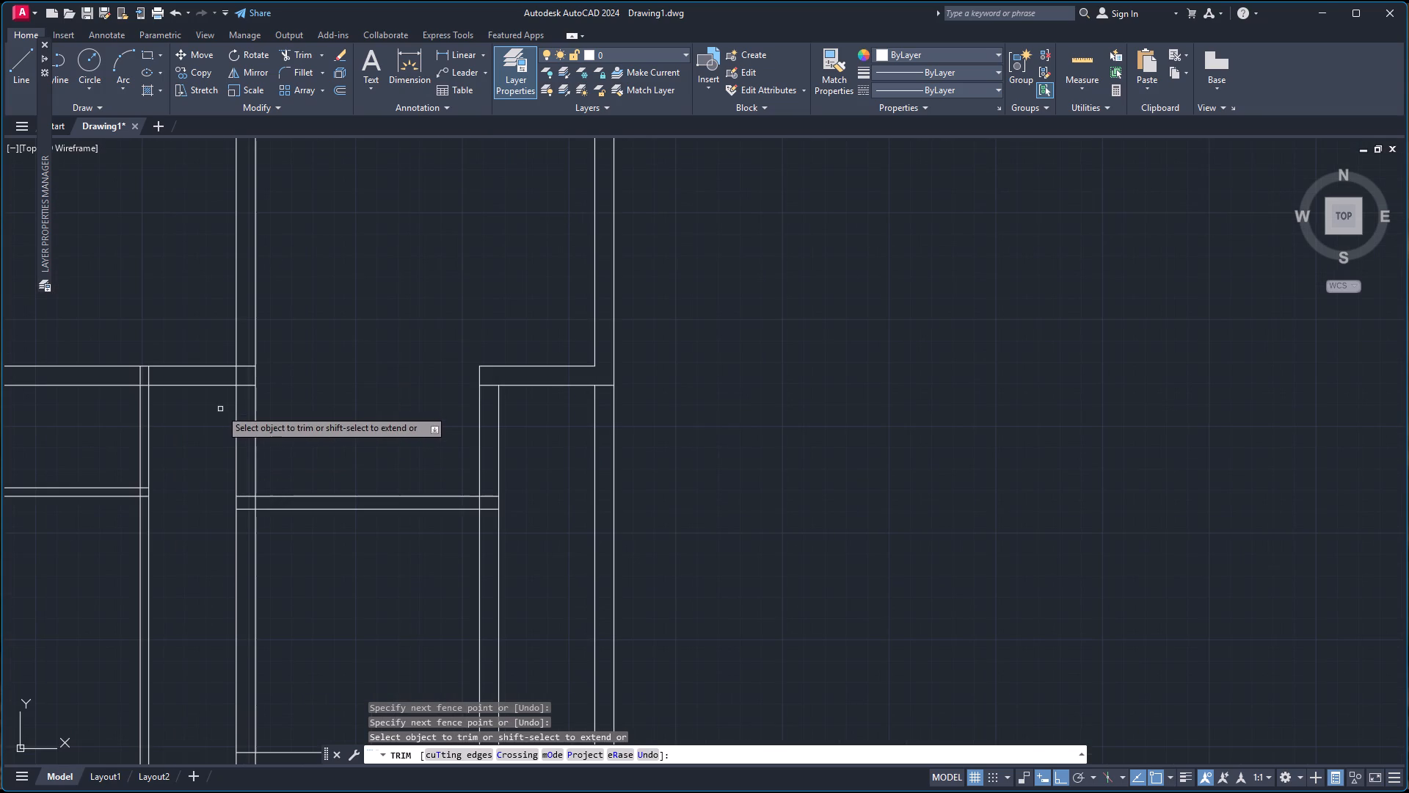
{"action": "left_click", "coordinate": [222, 429]}
{"action": "left_click", "coordinate": [298, 438]}
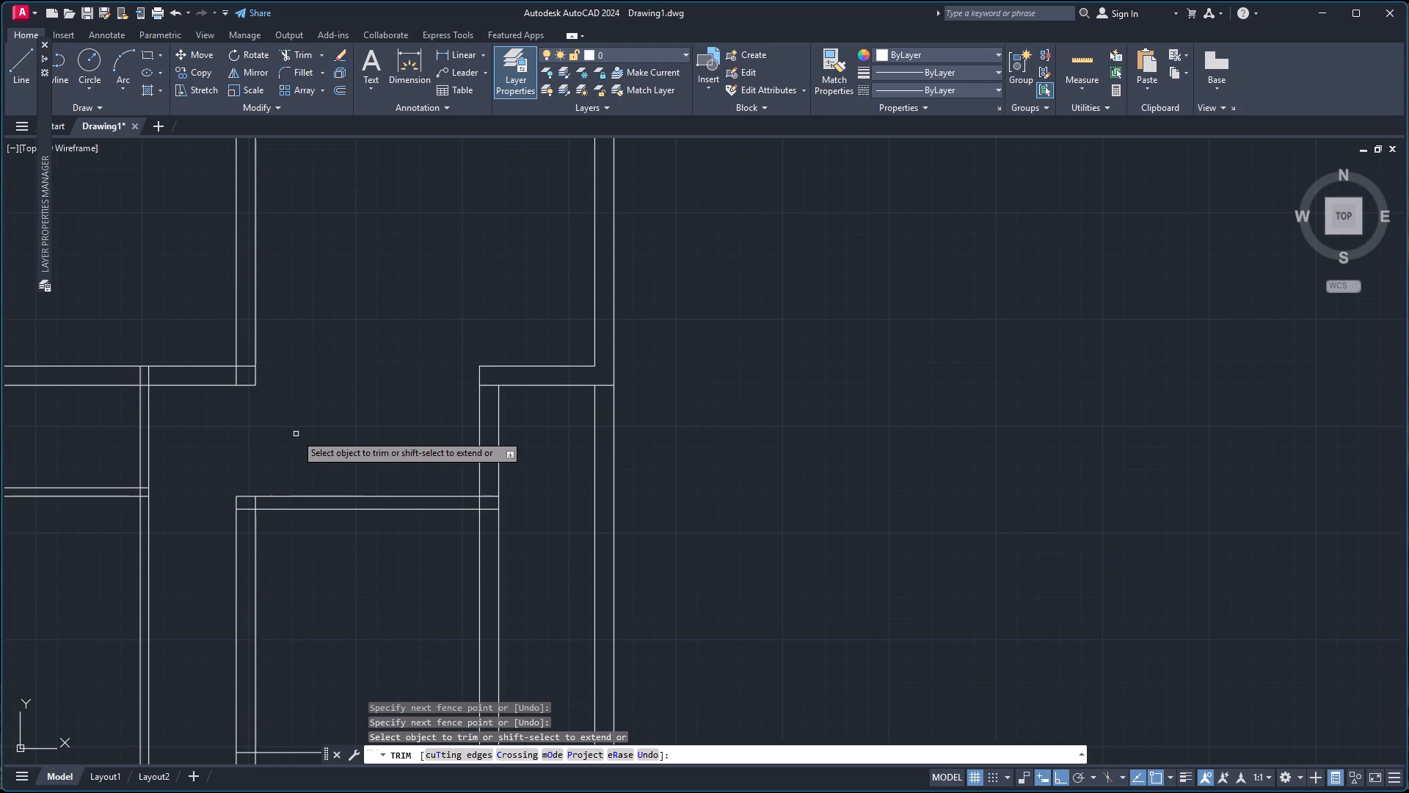
Clean up the upper horizontal wall's corner with the middle vertical wall by trimming both walls' inner lines inside the corner.
{"action": "scroll", "coordinate": [278, 402], "scroll_direction": "up", "scroll_amount": 2}
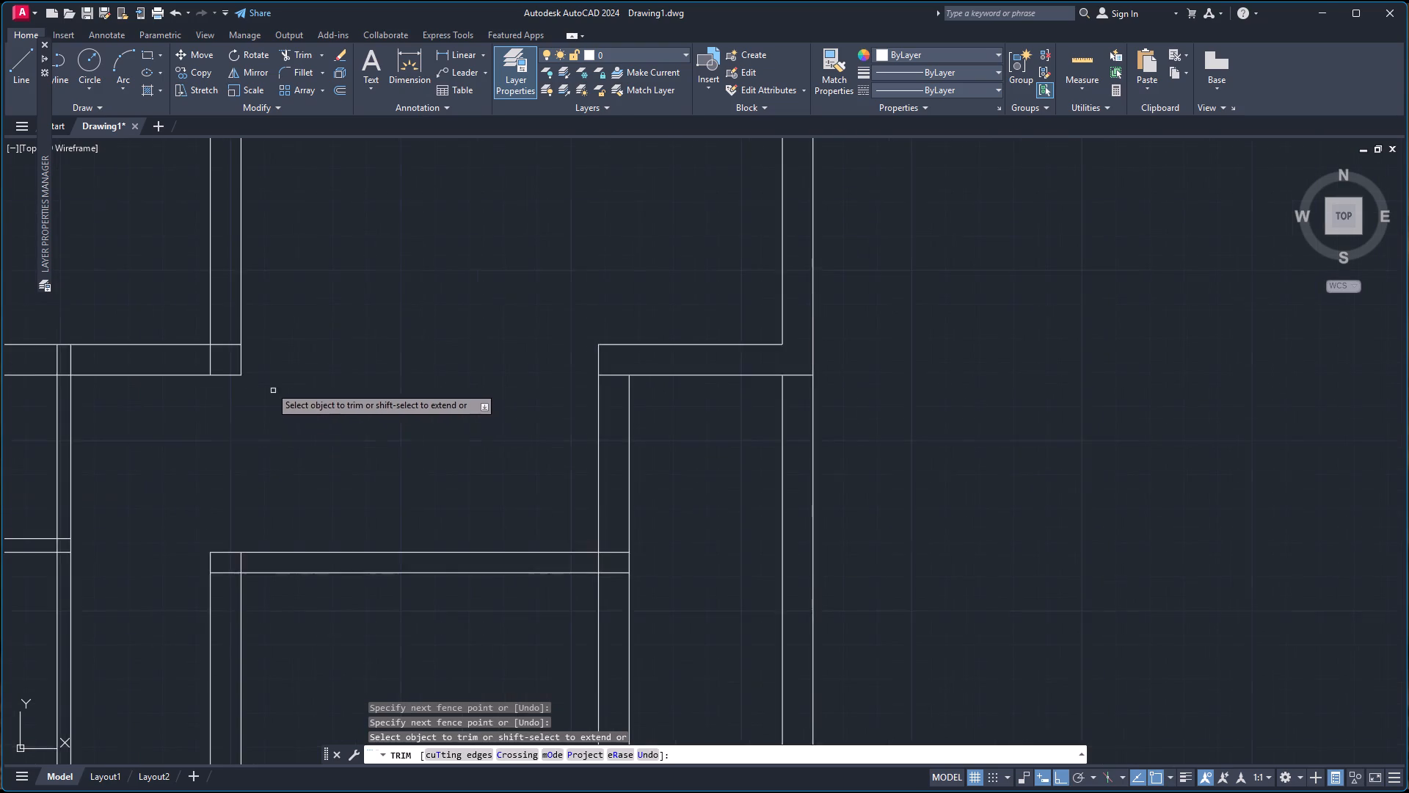
{"action": "left_click", "coordinate": [208, 321]}
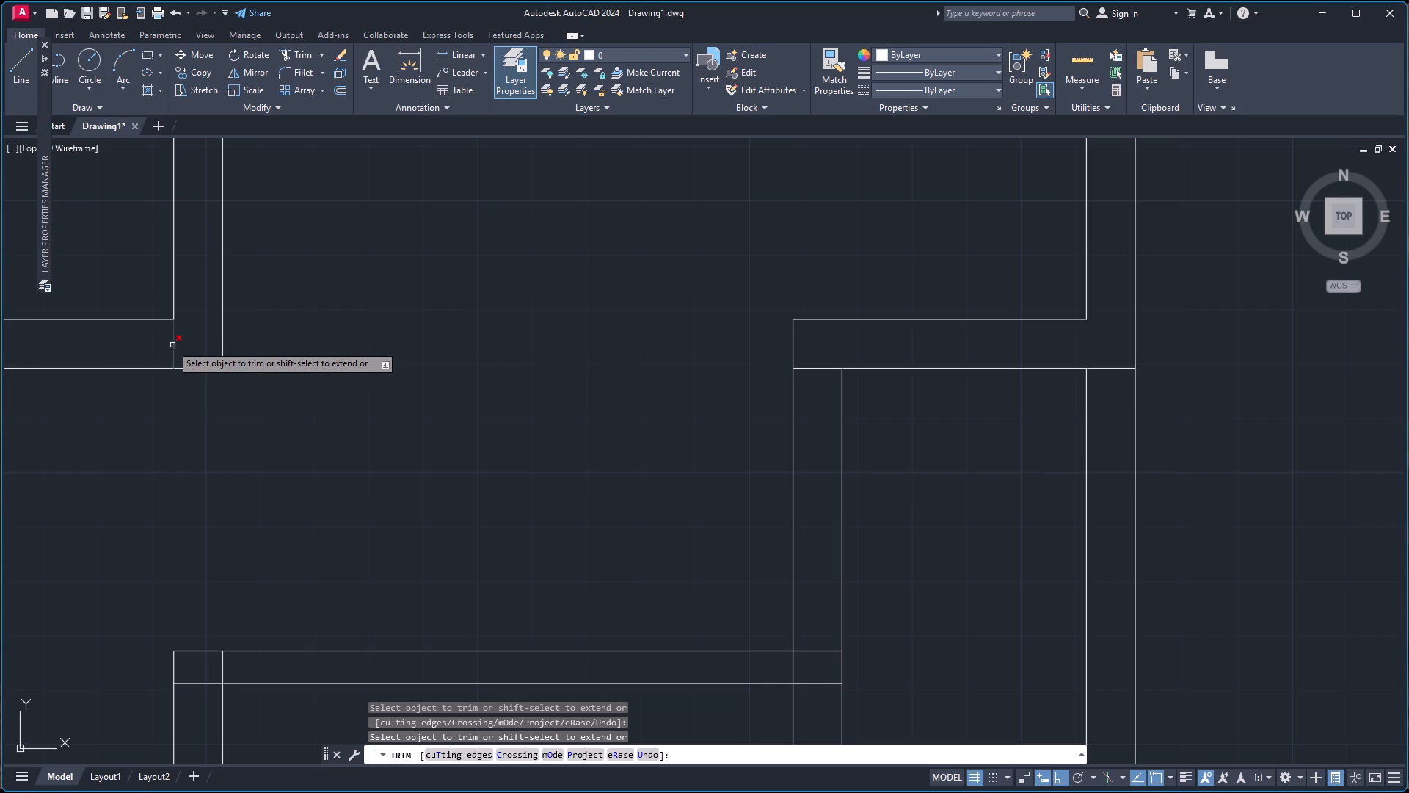
{"action": "left_click", "coordinate": [172, 344]}
Open the upper horizontal wall's junctions with the 4" vertical partition and the left outer wall by trimming the lines crossing them.
{"action": "scroll", "coordinate": [181, 343], "scroll_direction": "down", "scroll_amount": 3}
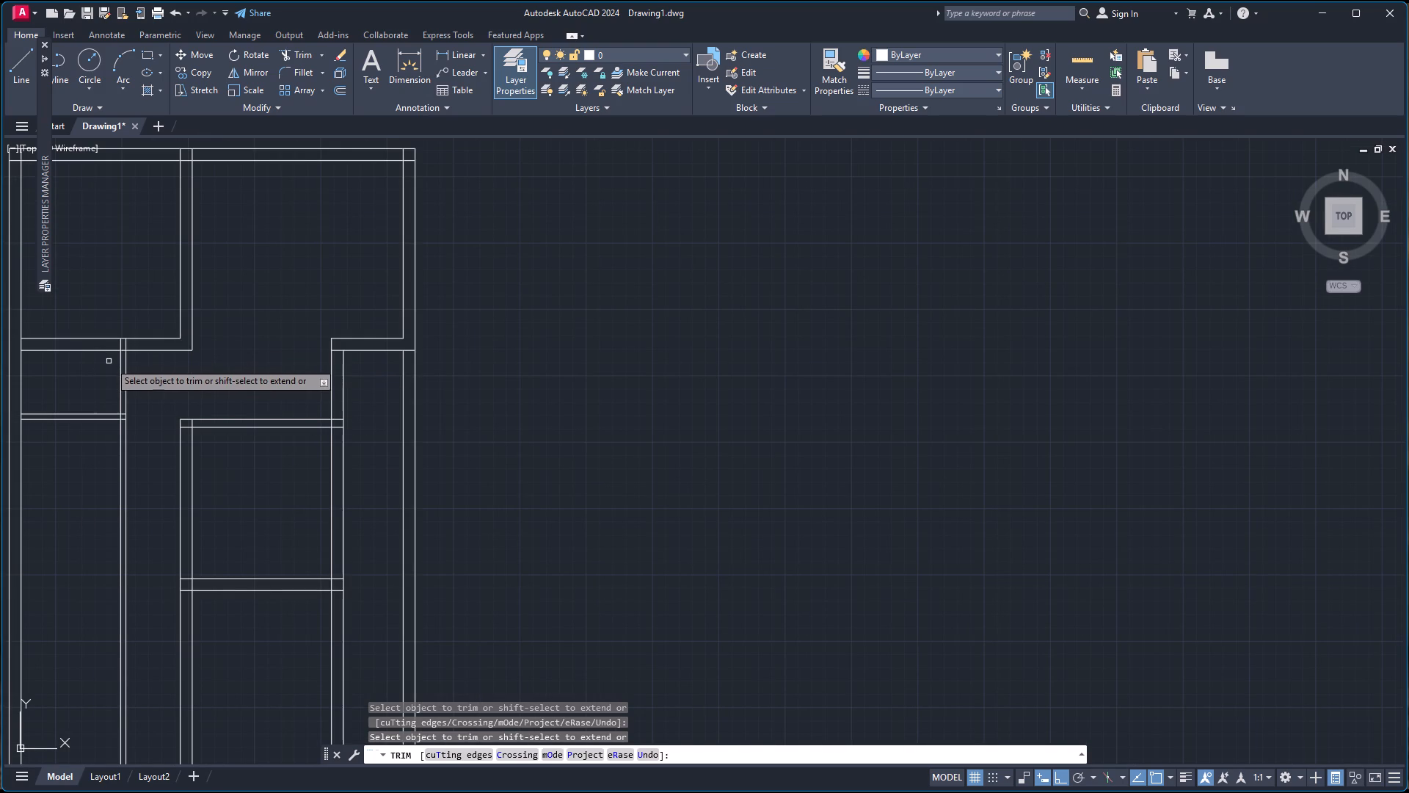
{"action": "scroll", "coordinate": [111, 362], "scroll_direction": "up", "scroll_amount": 3}
{"action": "left_click", "coordinate": [142, 290]}
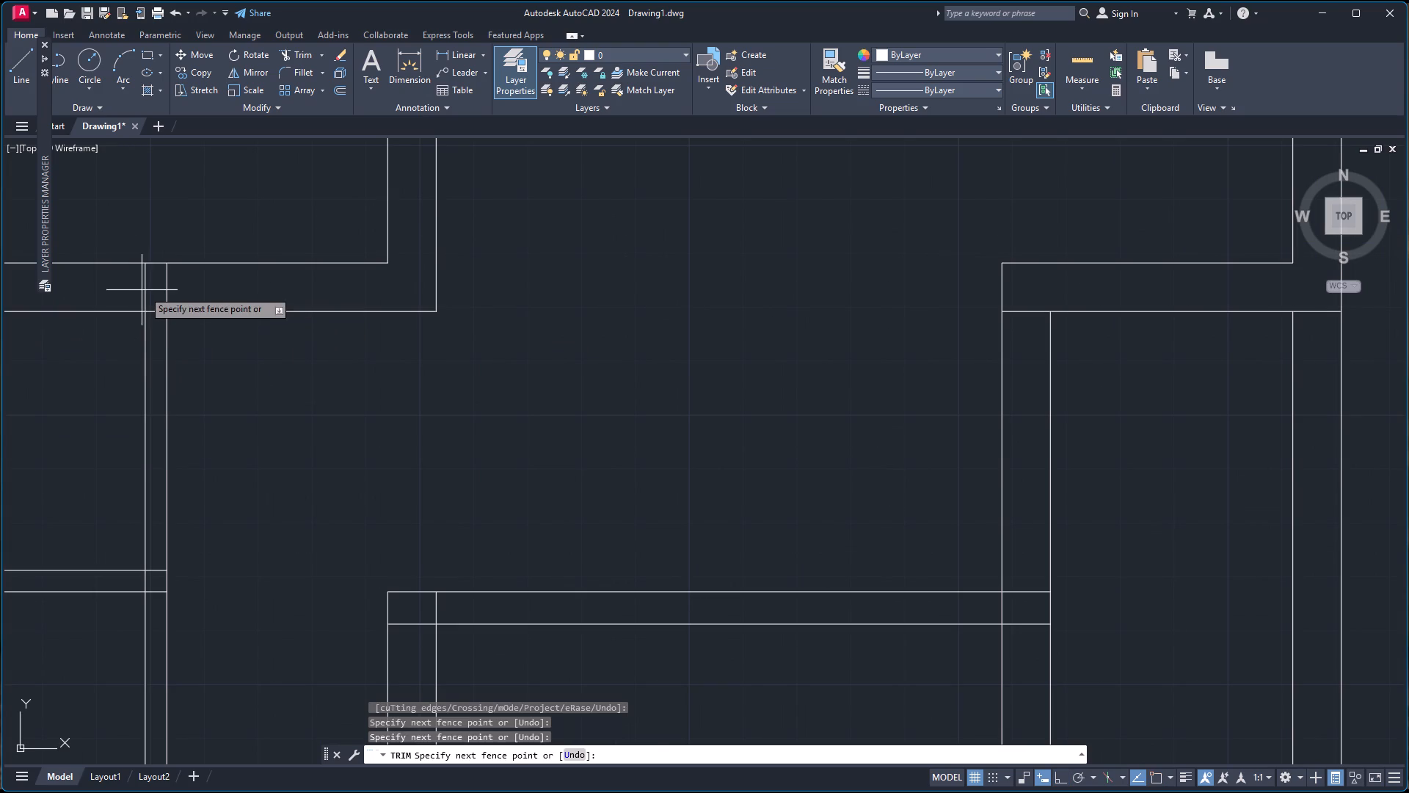
{"action": "left_click", "coordinate": [171, 297]}
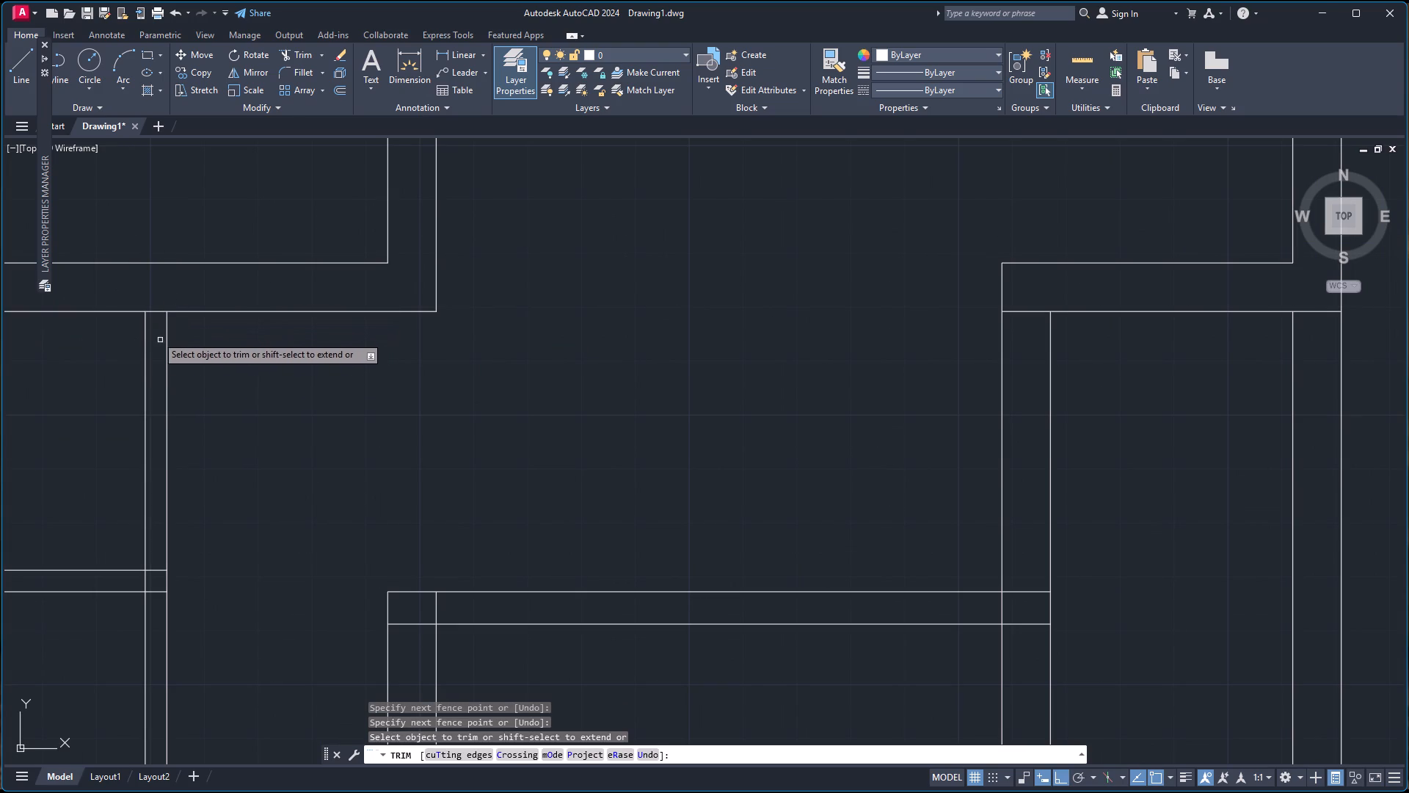
{"action": "left_click", "coordinate": [159, 311]}
{"action": "scroll", "coordinate": [170, 325], "scroll_direction": "down", "scroll_amount": 3}
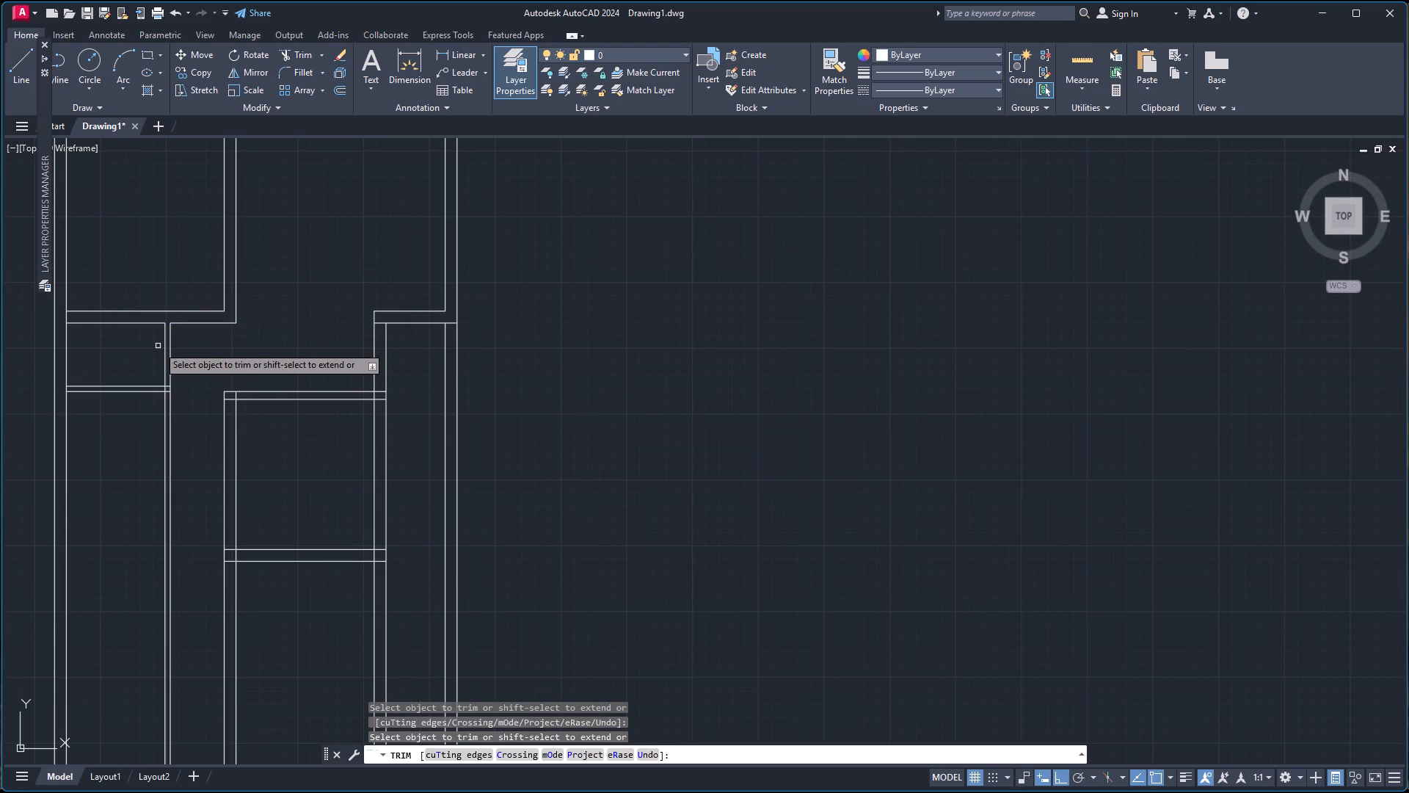
{"action": "scroll", "coordinate": [79, 322], "scroll_direction": "up", "scroll_amount": 2}
{"action": "left_click", "coordinate": [49, 317]}
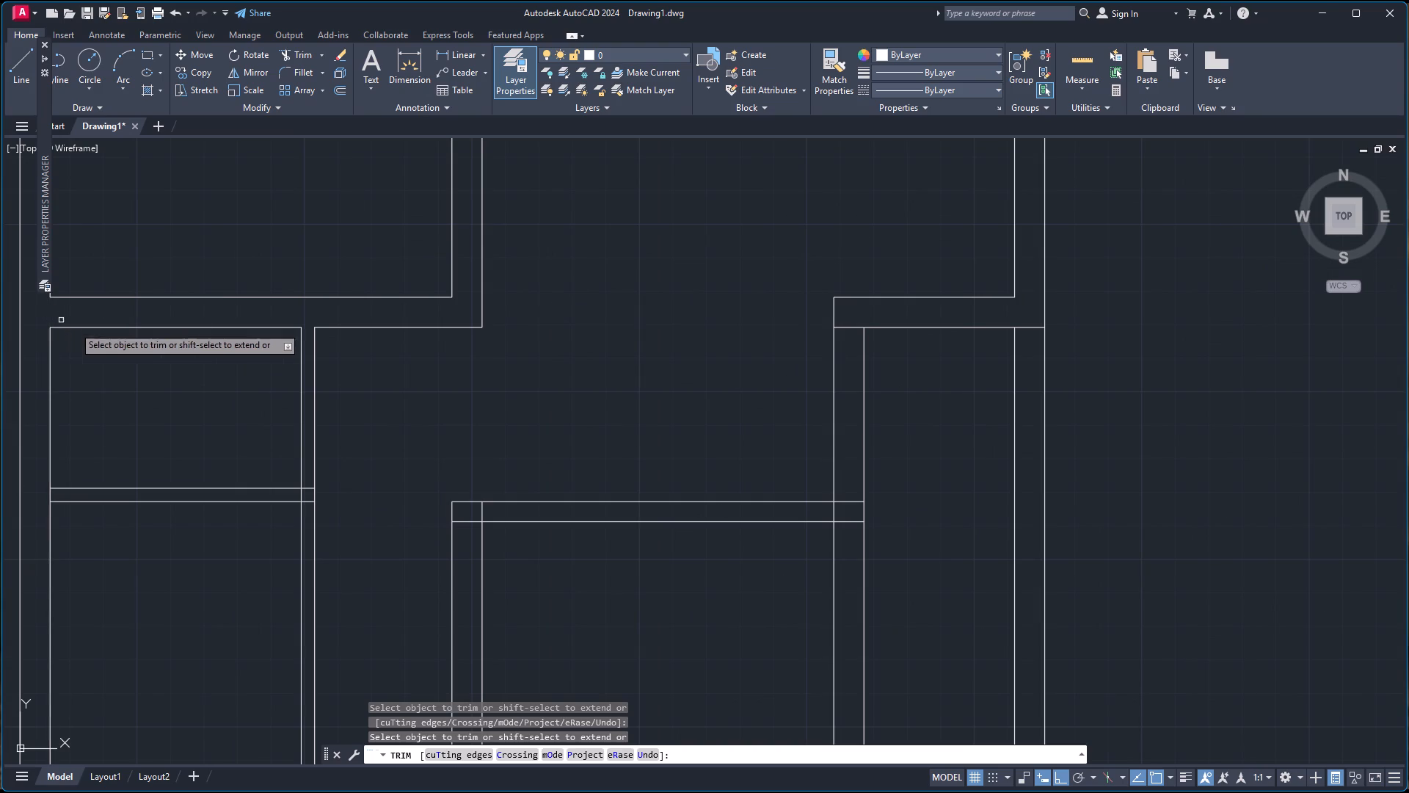
Open the junction of the left room's horizontal and vertical 4" partitions by trimming the overlapping line segments inside it.
{"action": "scroll", "coordinate": [156, 393], "scroll_direction": "down", "scroll_amount": 1}
{"action": "scroll", "coordinate": [228, 440], "scroll_direction": "up", "scroll_amount": 2}
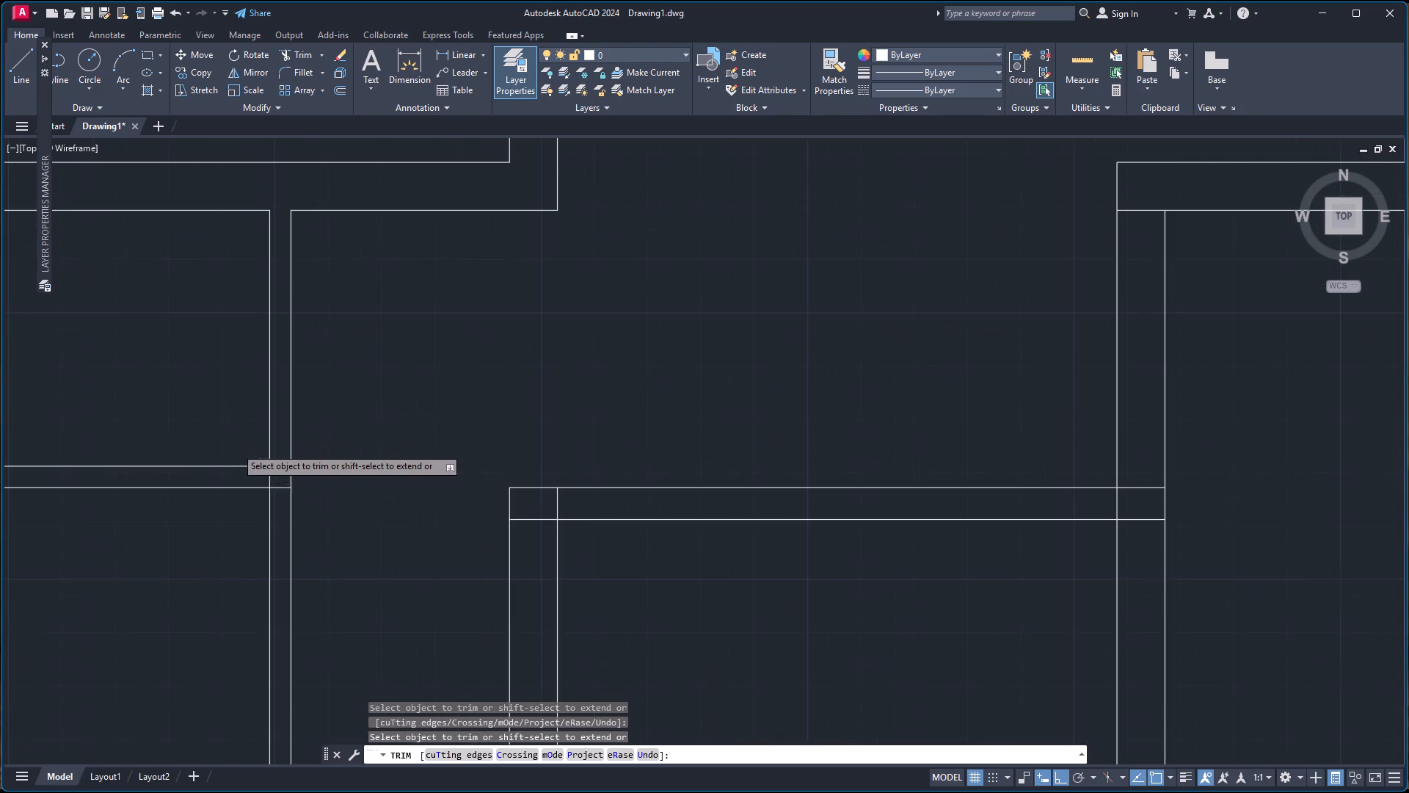
{"action": "left_click", "coordinate": [284, 466]}
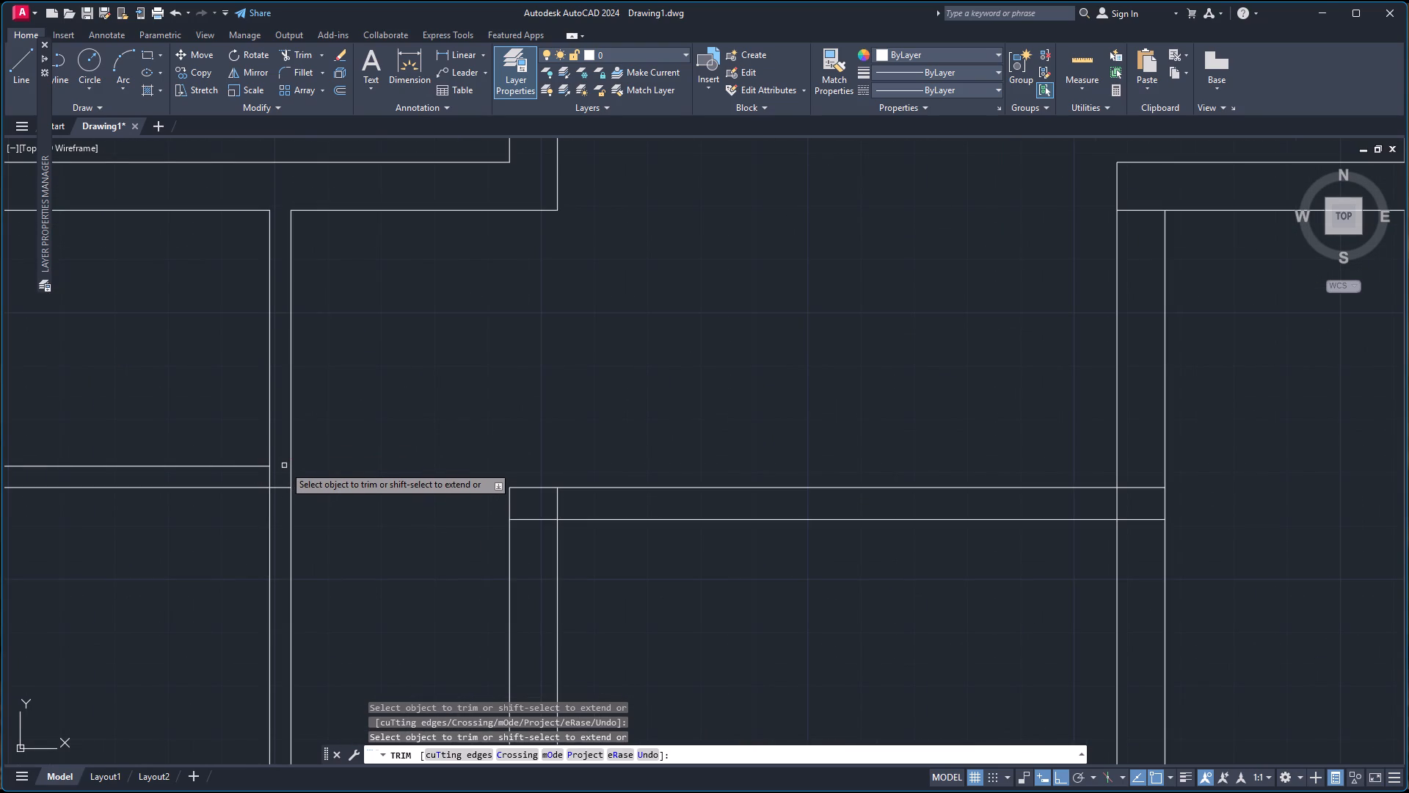
{"action": "left_click", "coordinate": [280, 489]}
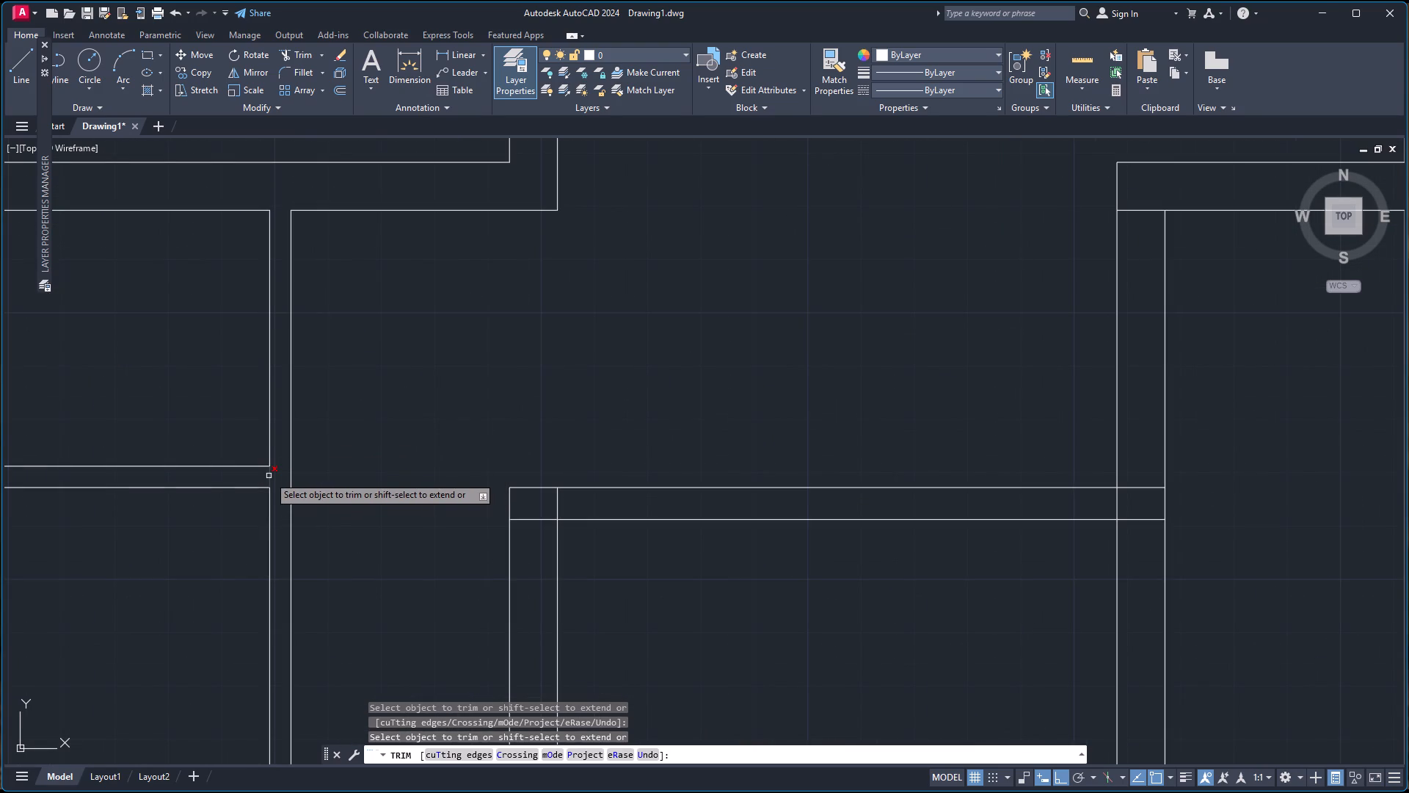
{"action": "left_click", "coordinate": [269, 476]}
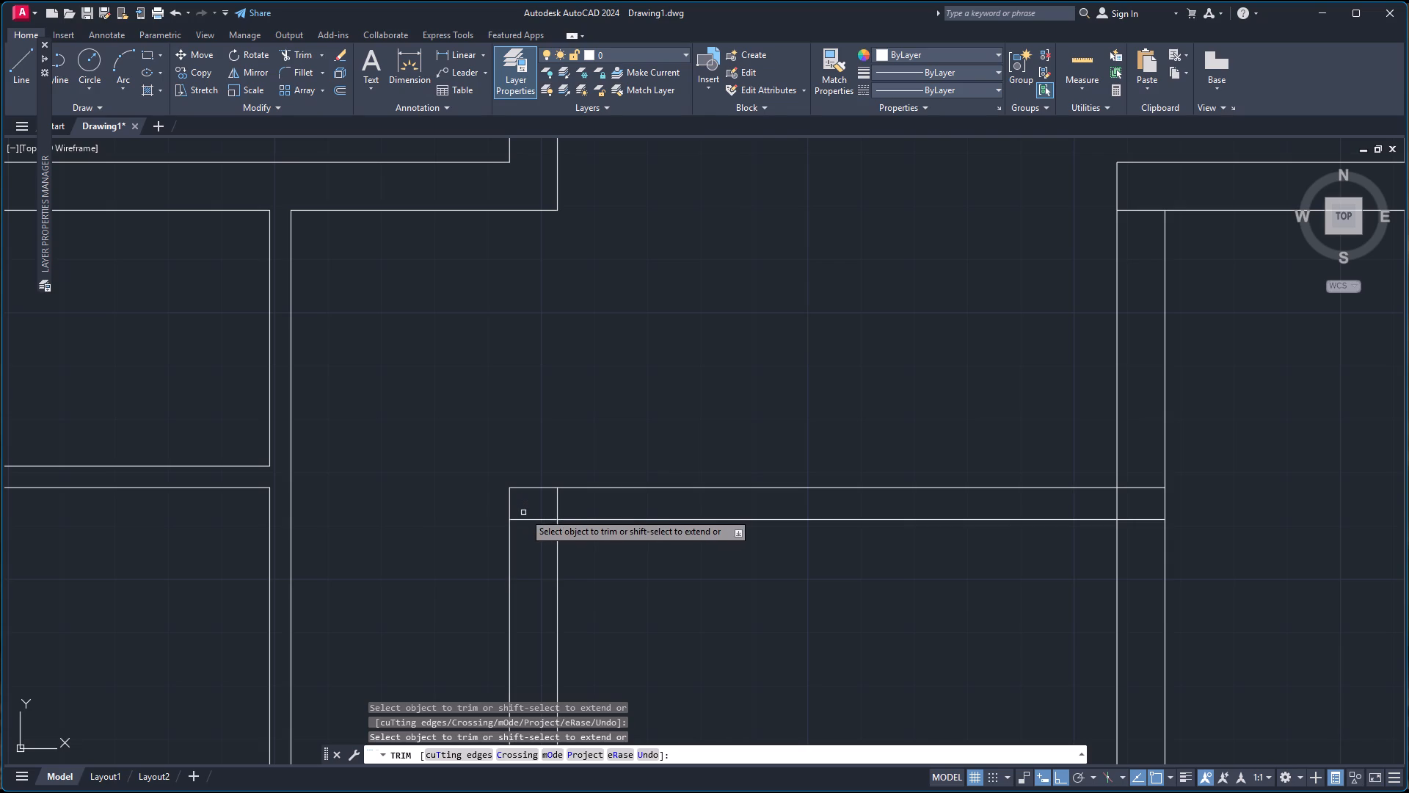
At the middle enclosed room's upper-left corner, trim the horizontal wall's lower line and the vertical wall's right-hand line inside the corner.
{"action": "left_click", "coordinate": [530, 520]}
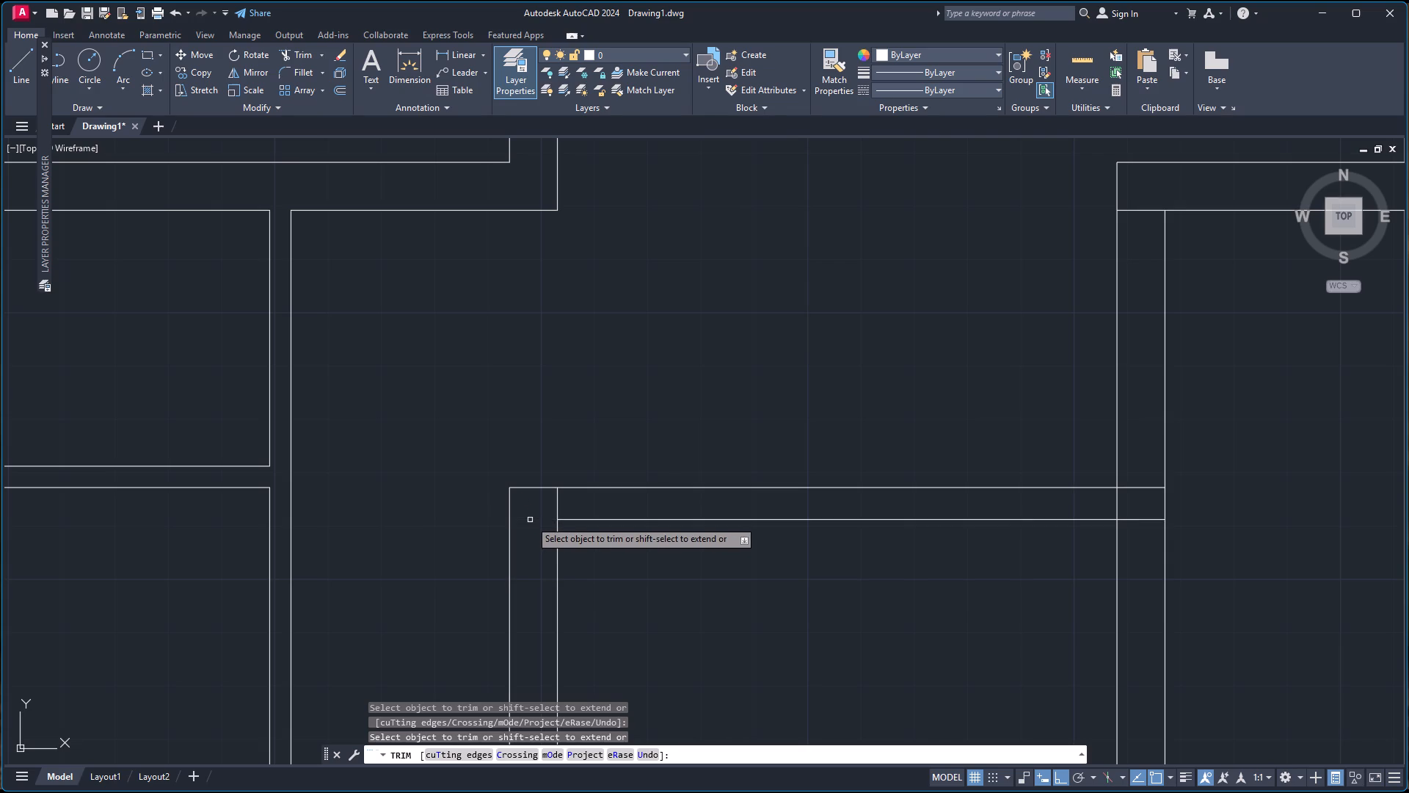
{"action": "left_click", "coordinate": [557, 503]}
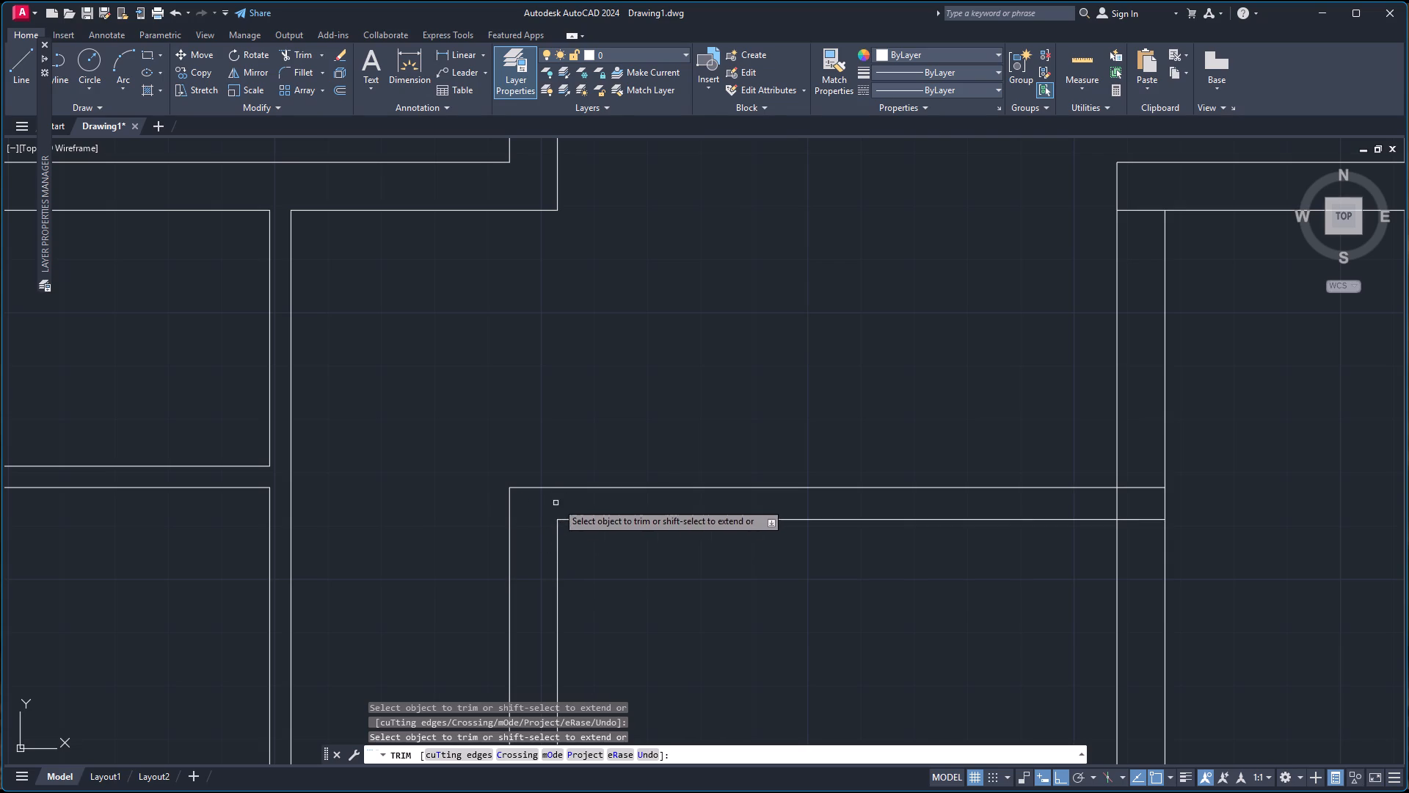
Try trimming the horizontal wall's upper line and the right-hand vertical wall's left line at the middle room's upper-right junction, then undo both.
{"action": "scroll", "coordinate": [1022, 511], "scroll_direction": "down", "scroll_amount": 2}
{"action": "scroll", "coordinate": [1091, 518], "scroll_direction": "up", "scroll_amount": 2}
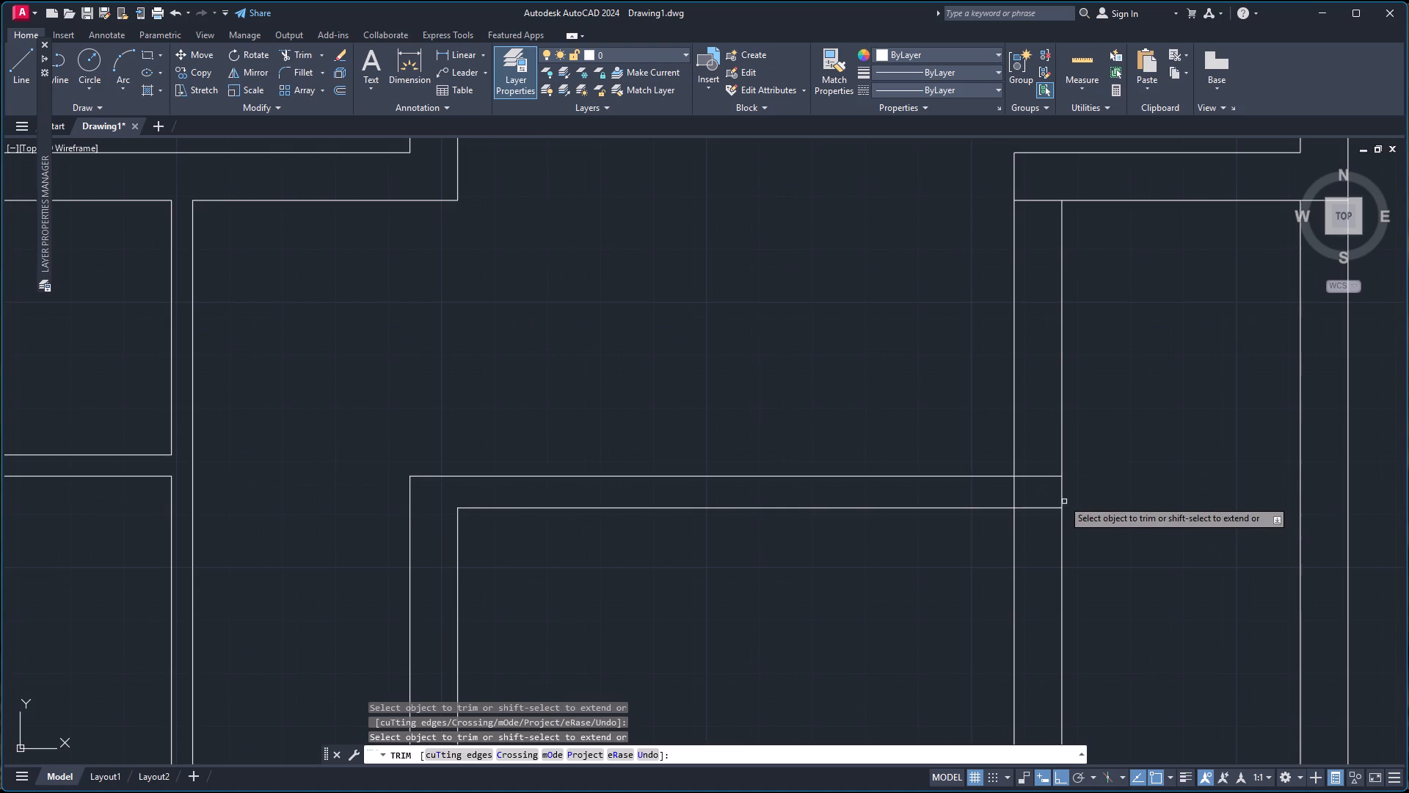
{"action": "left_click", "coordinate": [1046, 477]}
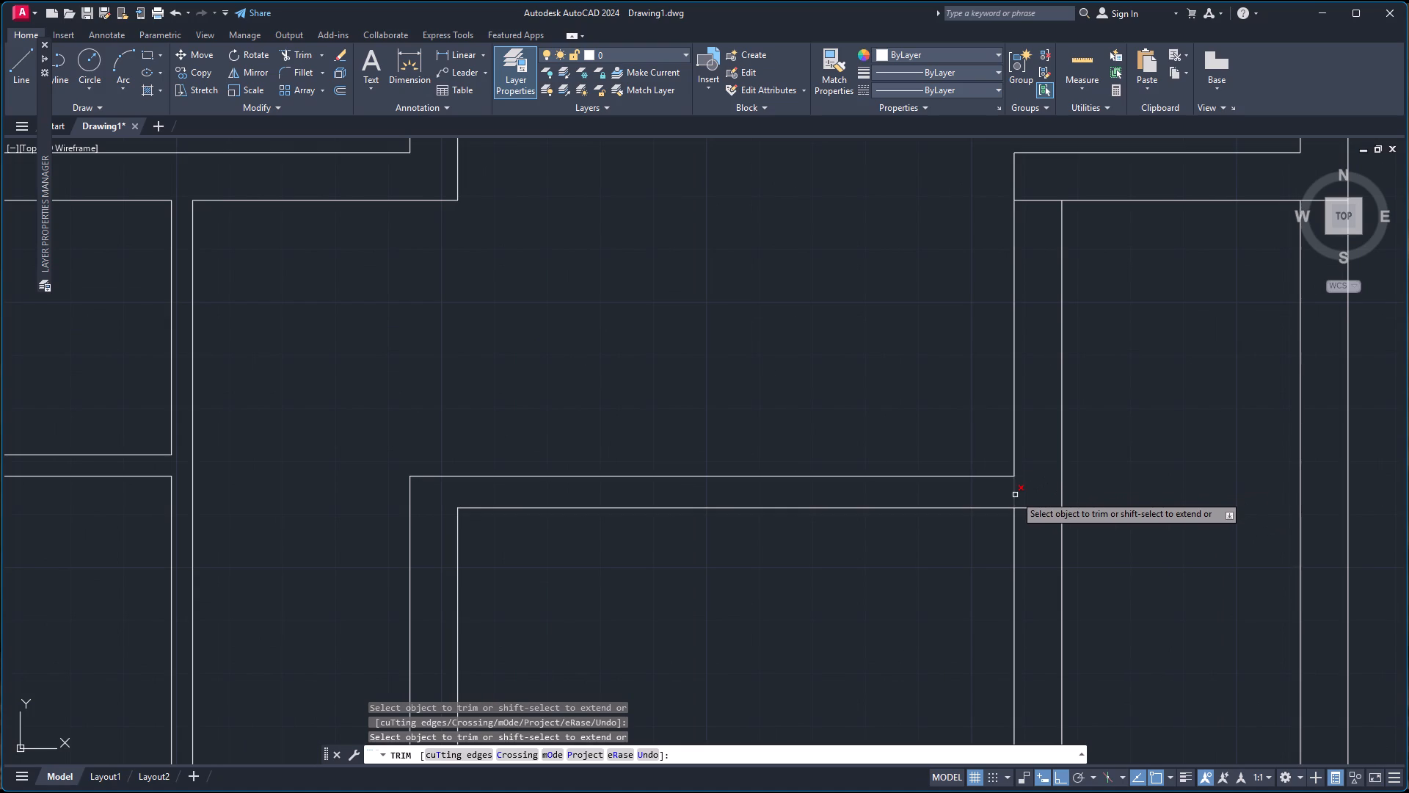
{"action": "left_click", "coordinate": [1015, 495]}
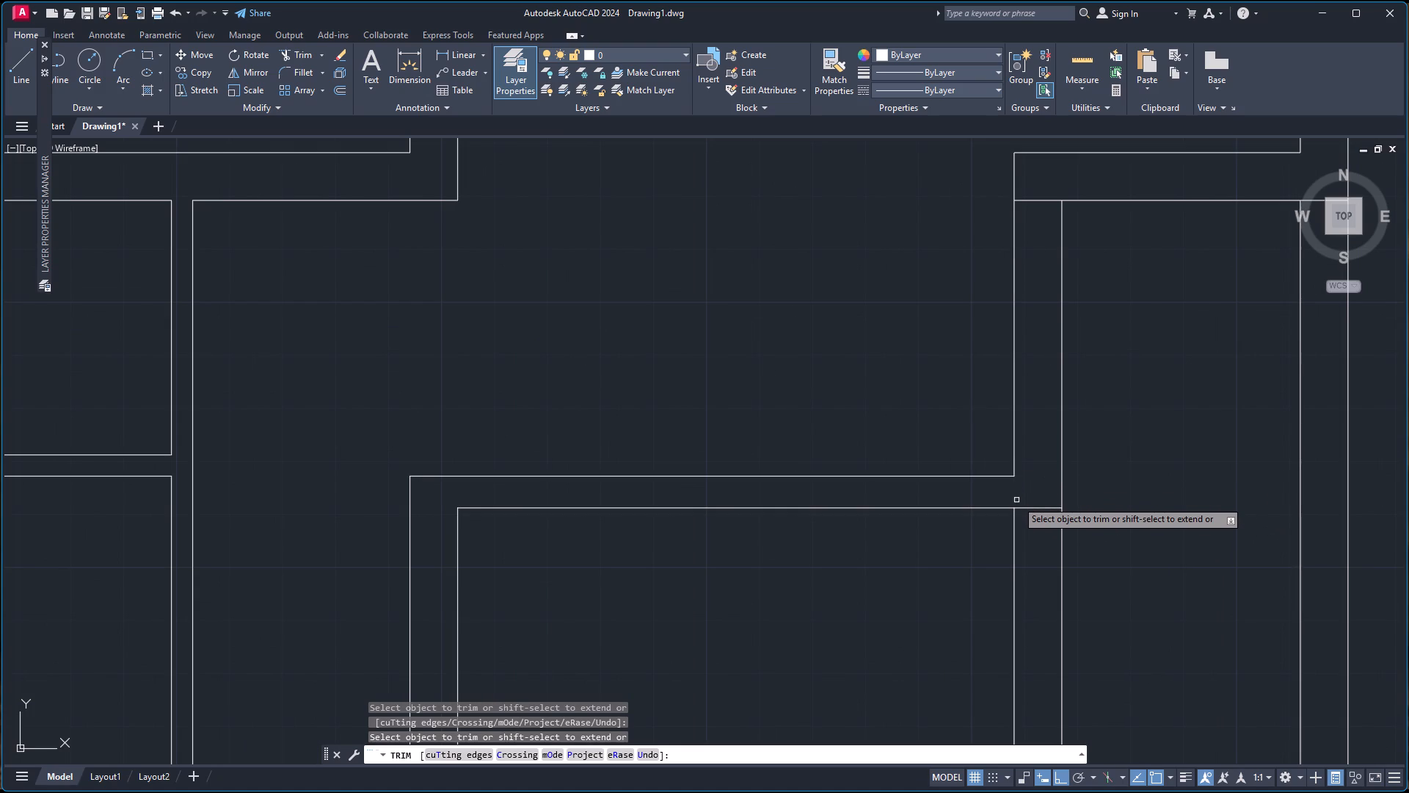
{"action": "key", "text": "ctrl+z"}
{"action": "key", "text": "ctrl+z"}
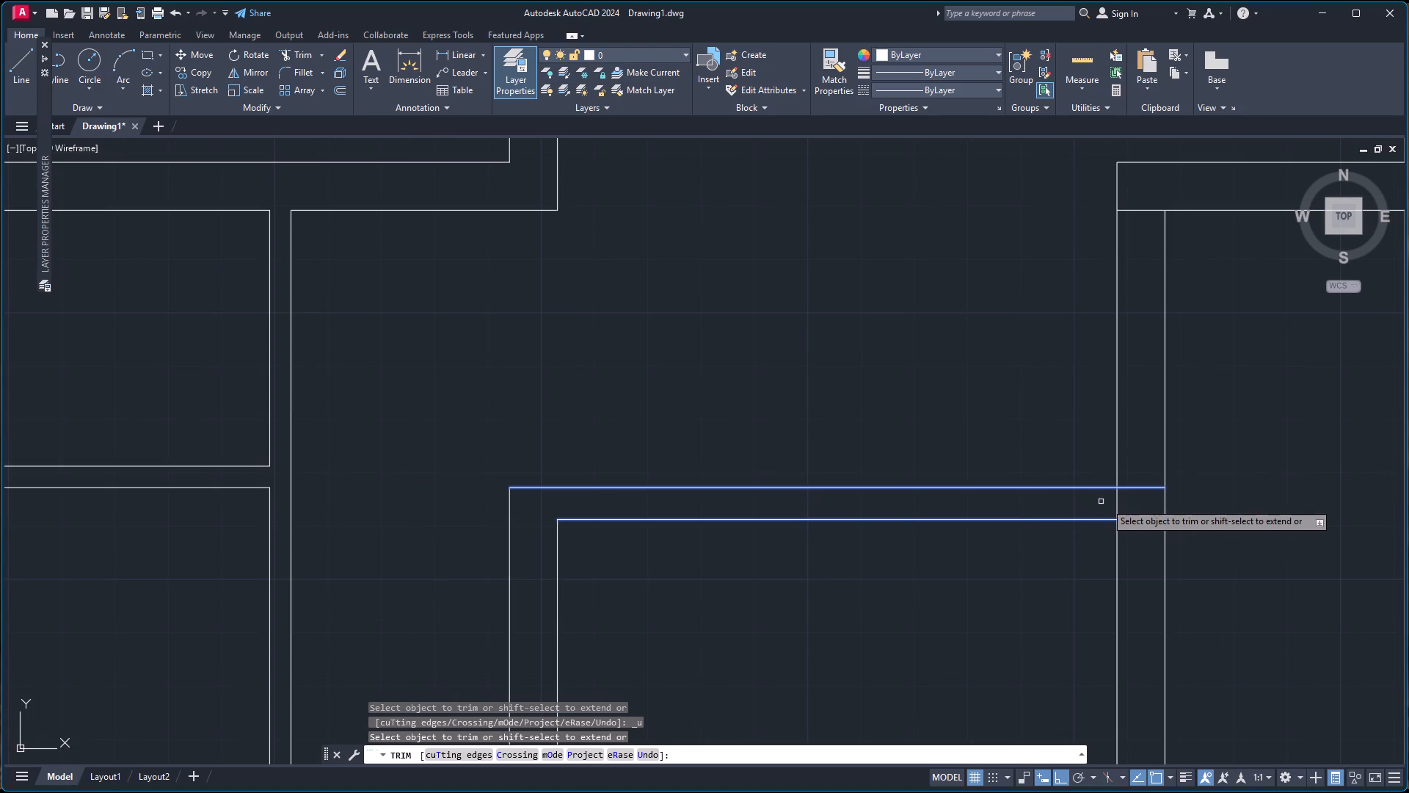
At the middle room's upper-right junction, trim the vertical wall's left line and the horizontal wall's lower line inside the wall thickness.
{"action": "left_click", "coordinate": [1115, 502]}
{"action": "left_click", "coordinate": [1121, 504]}
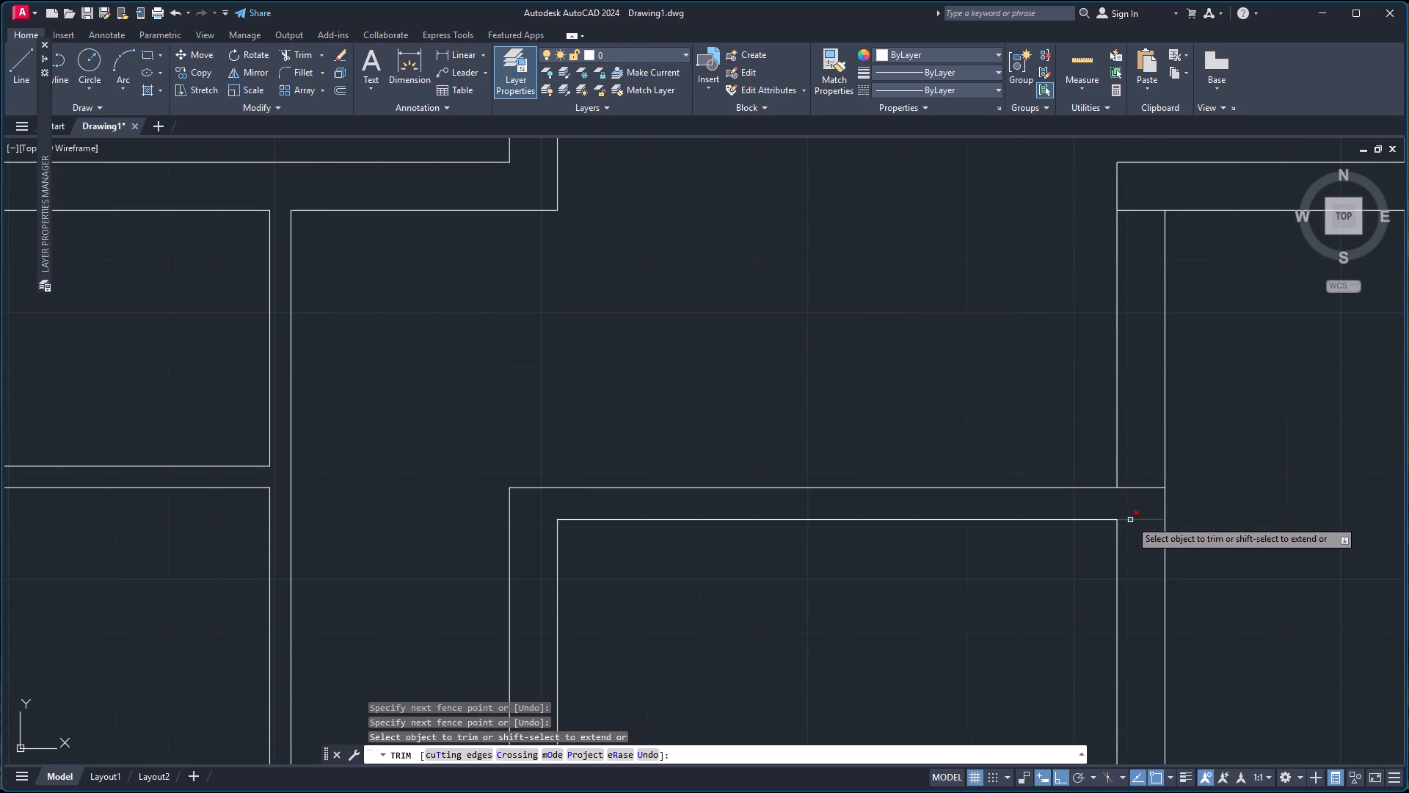
{"action": "left_click", "coordinate": [1130, 520]}
At the middle room's lower-right junction, trim the vertical wall's left line and the horizontal wall's upper line inside the wall thickness.
{"action": "scroll", "coordinate": [1065, 479], "scroll_direction": "down", "scroll_amount": 3}
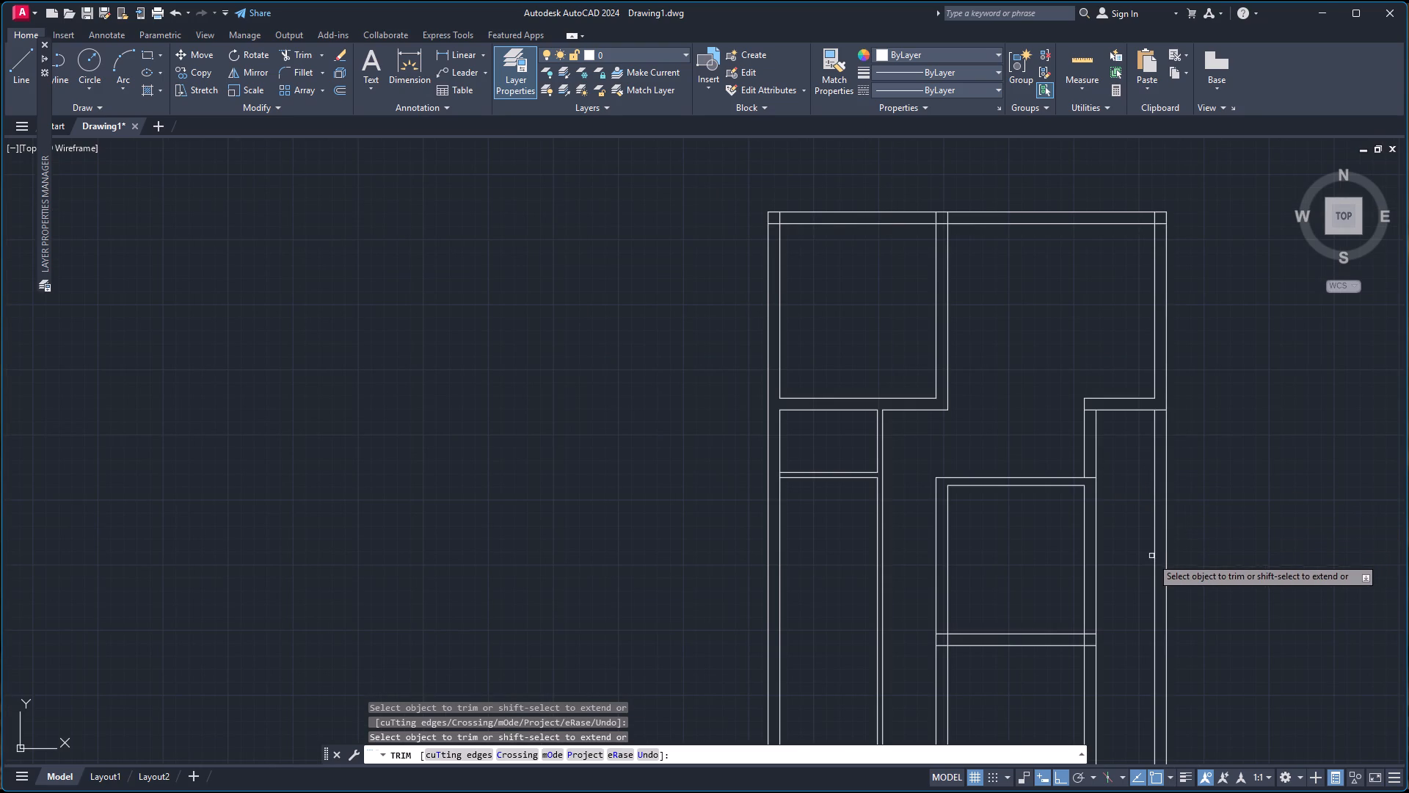
{"action": "scroll", "coordinate": [1088, 647], "scroll_direction": "up", "scroll_amount": 3}
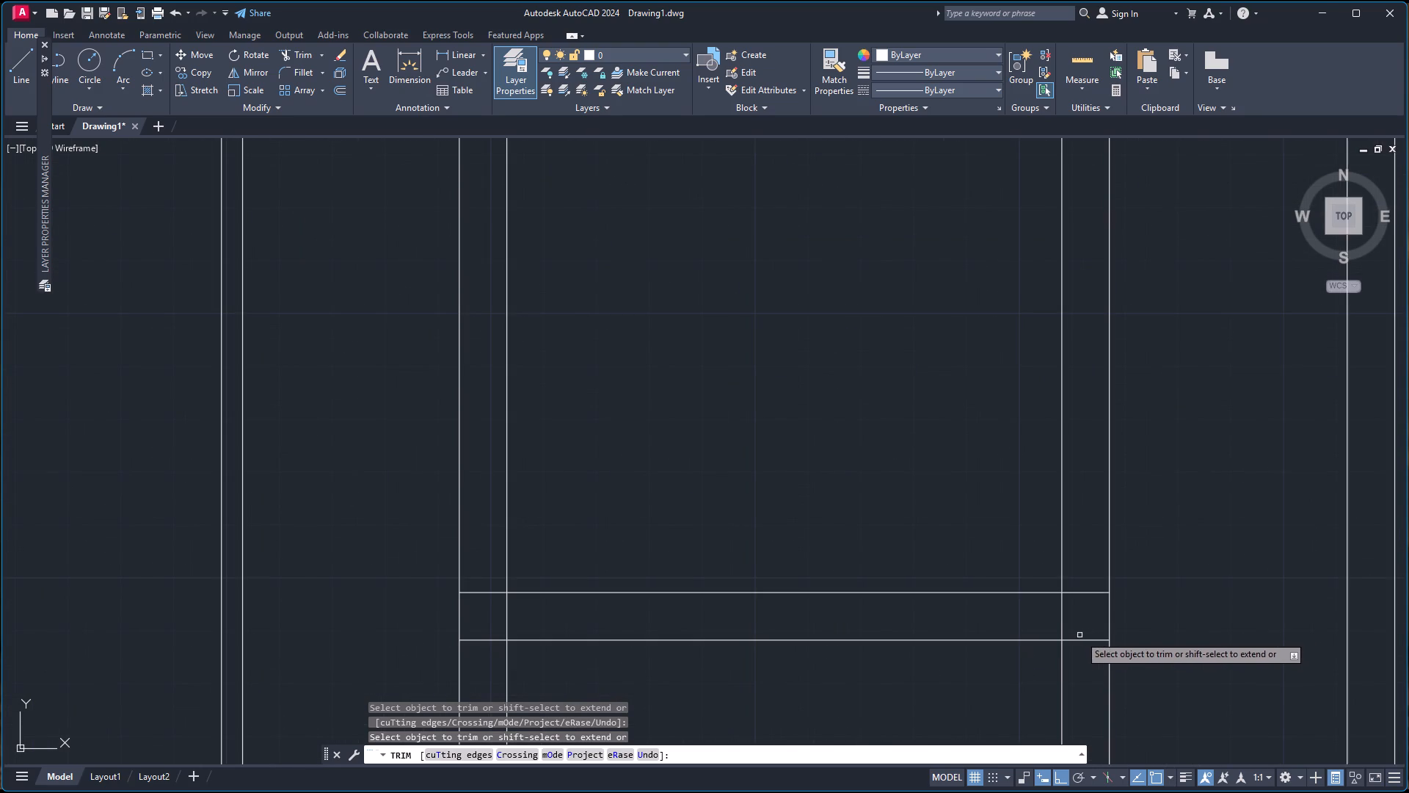
{"action": "left_click", "coordinate": [1043, 629]}
{"action": "left_click", "coordinate": [1091, 587]}
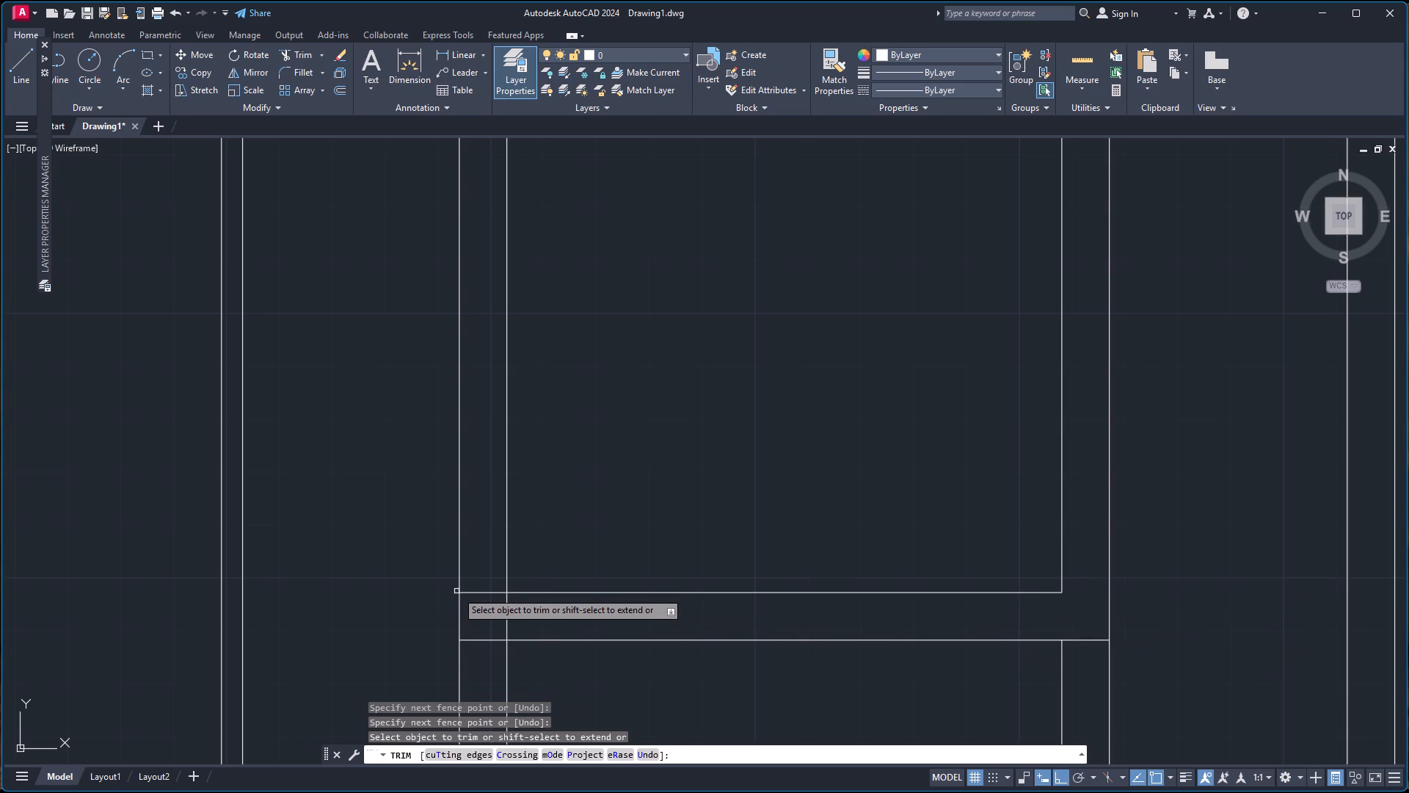
Open the middle room's lower-left junction by trimming the horizontal wall's two line ends and the vertical wall's right-hand line between them.
{"action": "left_click", "coordinate": [474, 572]}
{"action": "left_click", "coordinate": [472, 666]}
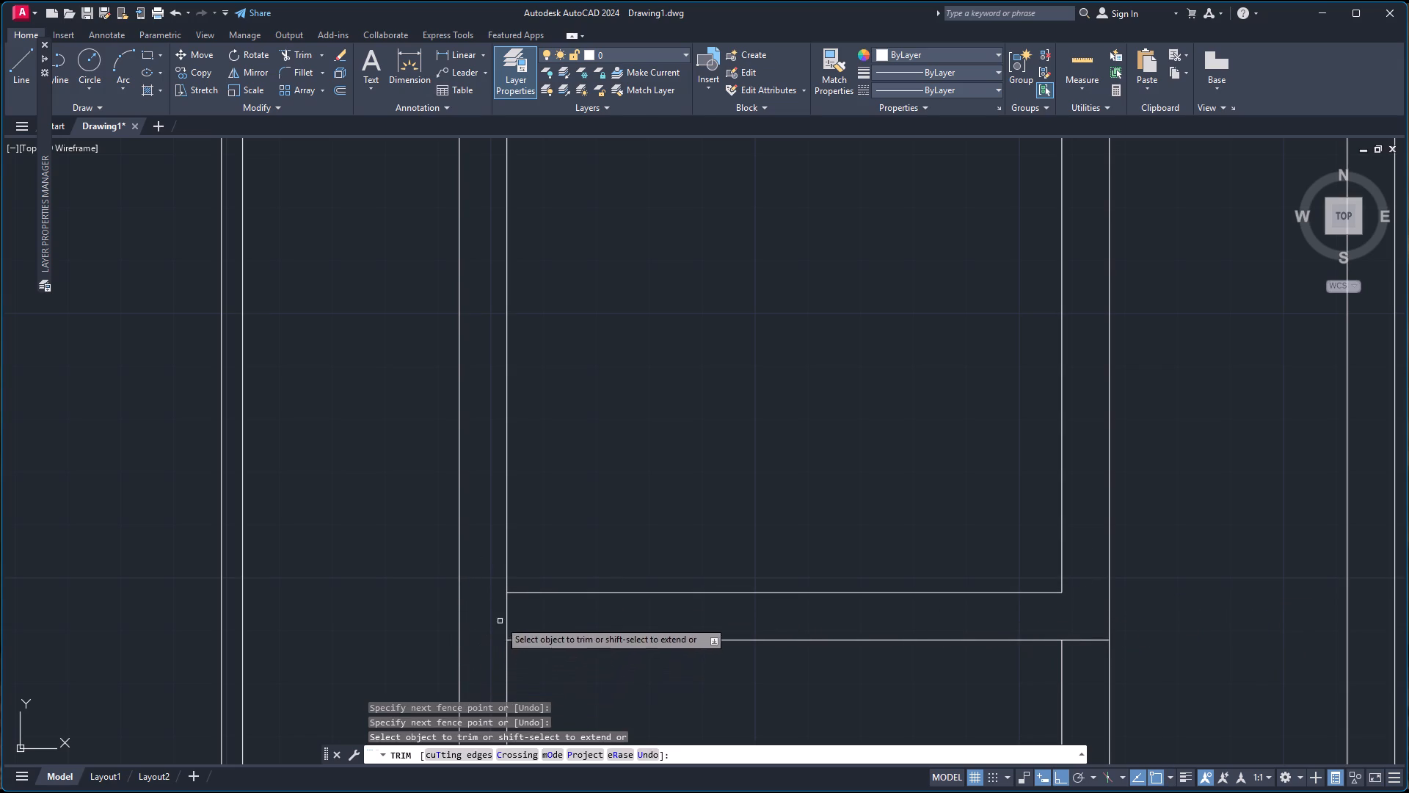
{"action": "left_click", "coordinate": [500, 620]}
{"action": "left_click", "coordinate": [529, 618]}
{"action": "scroll", "coordinate": [524, 611], "scroll_direction": "down", "scroll_amount": 3}
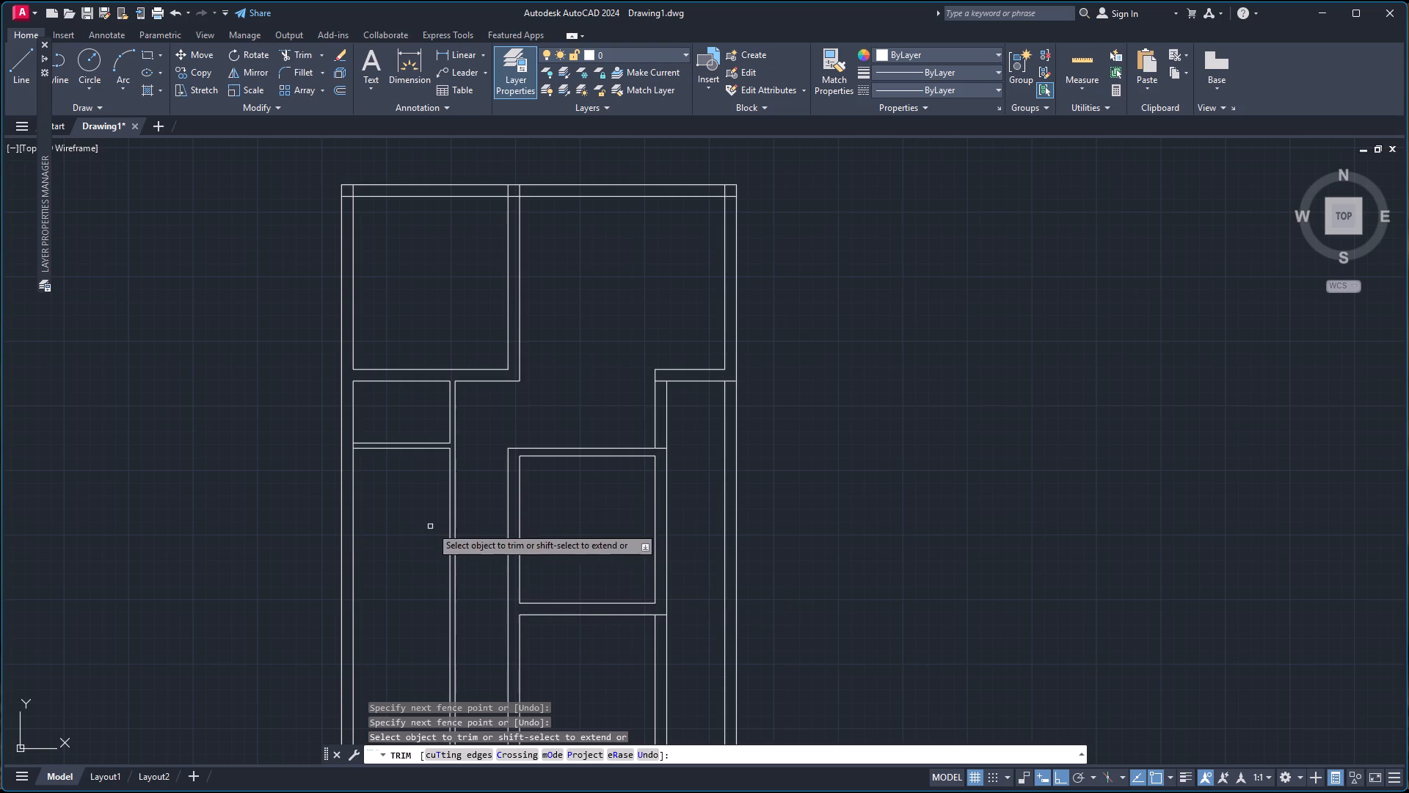
{"action": "key", "text": "Escape"}
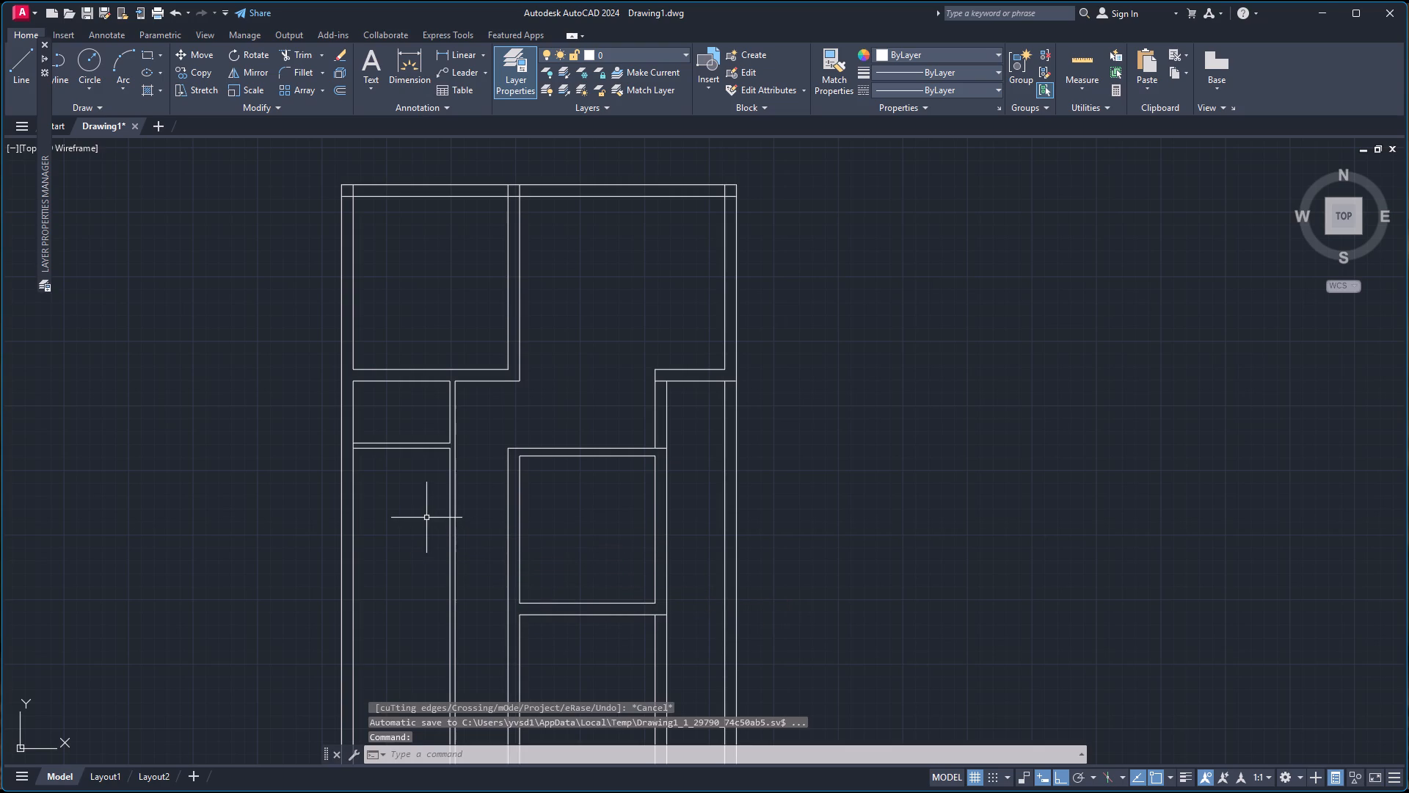
Offset the lower line of the left room's 4" horizontal partition 4' downward.
{"action": "scroll", "coordinate": [422, 441], "scroll_direction": "up", "scroll_amount": 3}
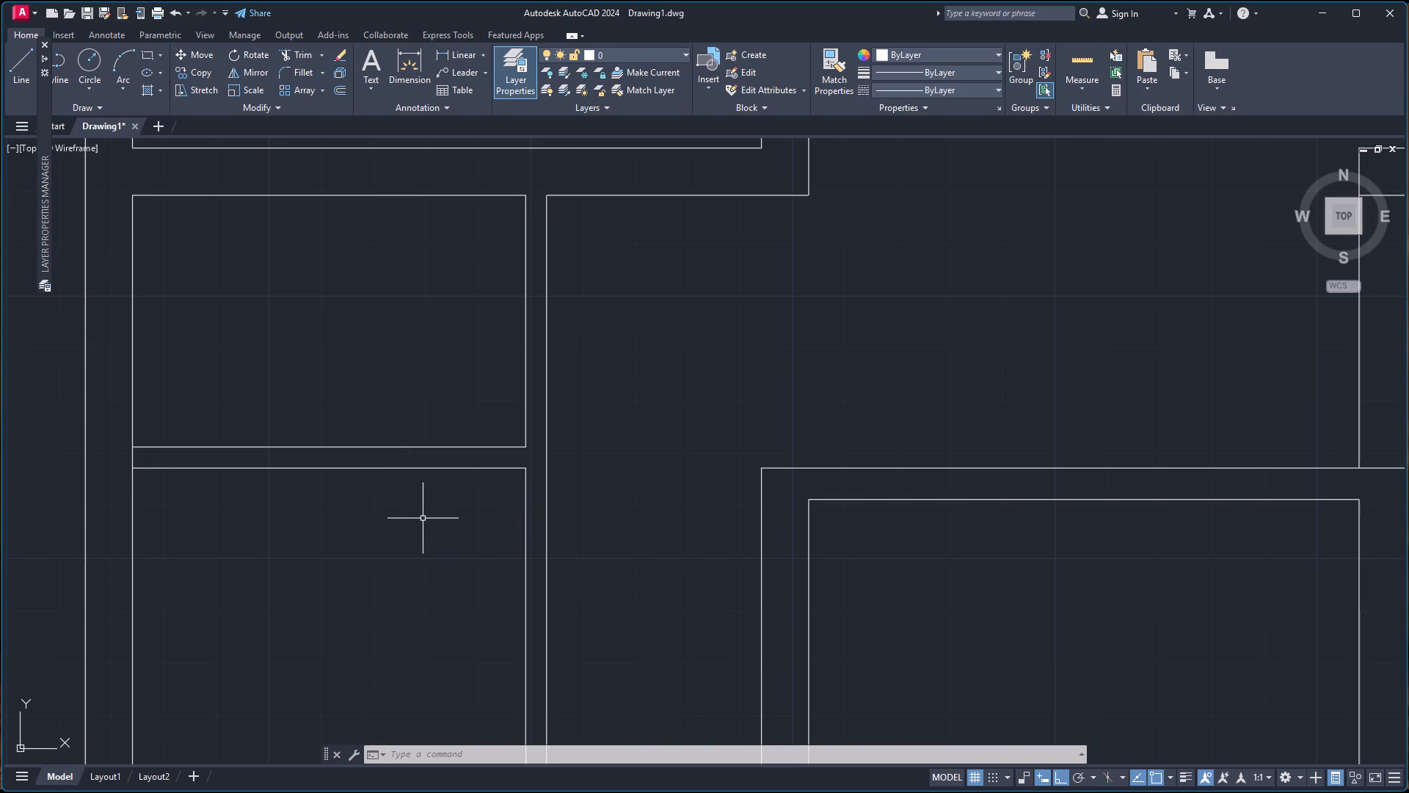
{"action": "key", "text": "o"}
{"action": "key", "text": "Return"}
{"action": "key", "text": "Return"}
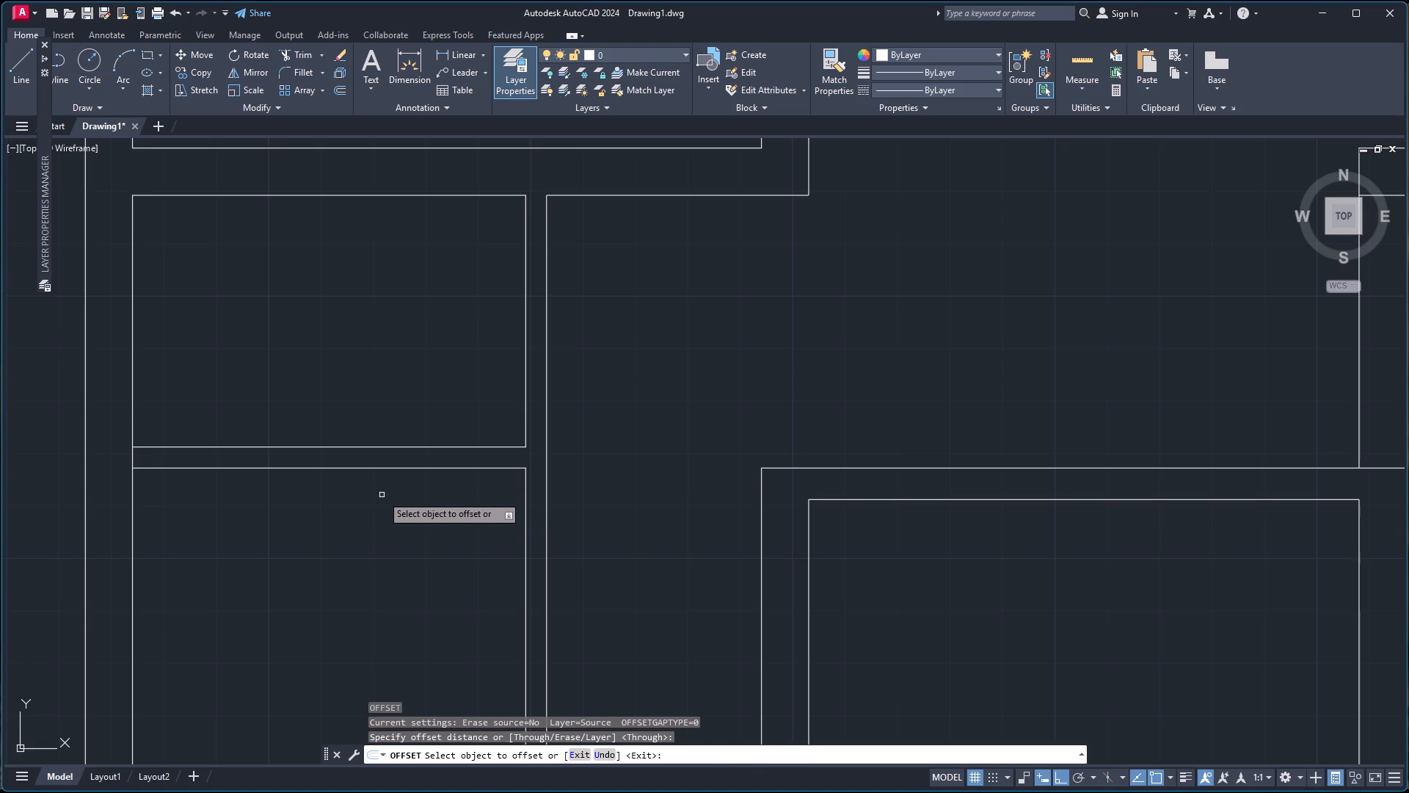
{"action": "left_click", "coordinate": [389, 468]}
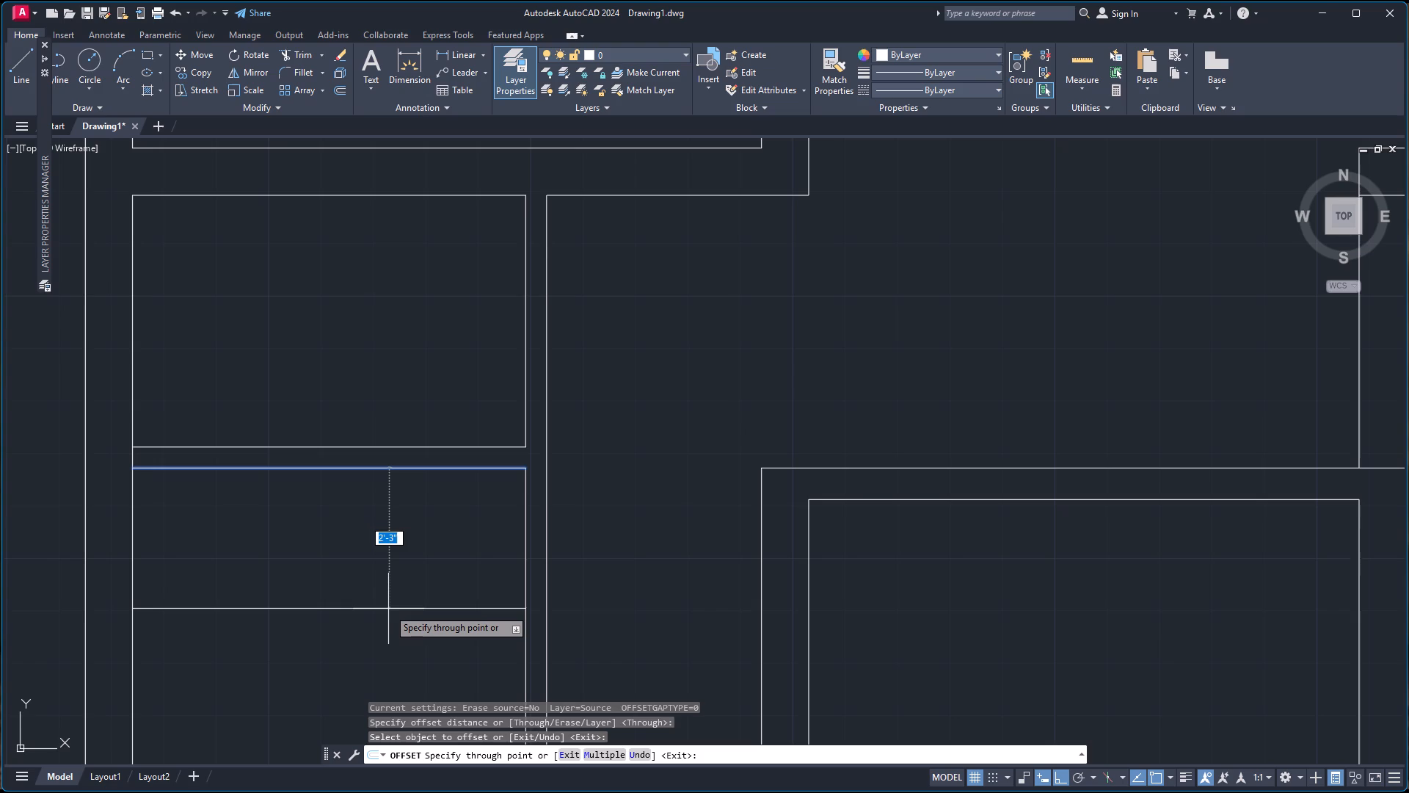
{"action": "type", "text": "4'"}
{"action": "key", "text": "Return"}
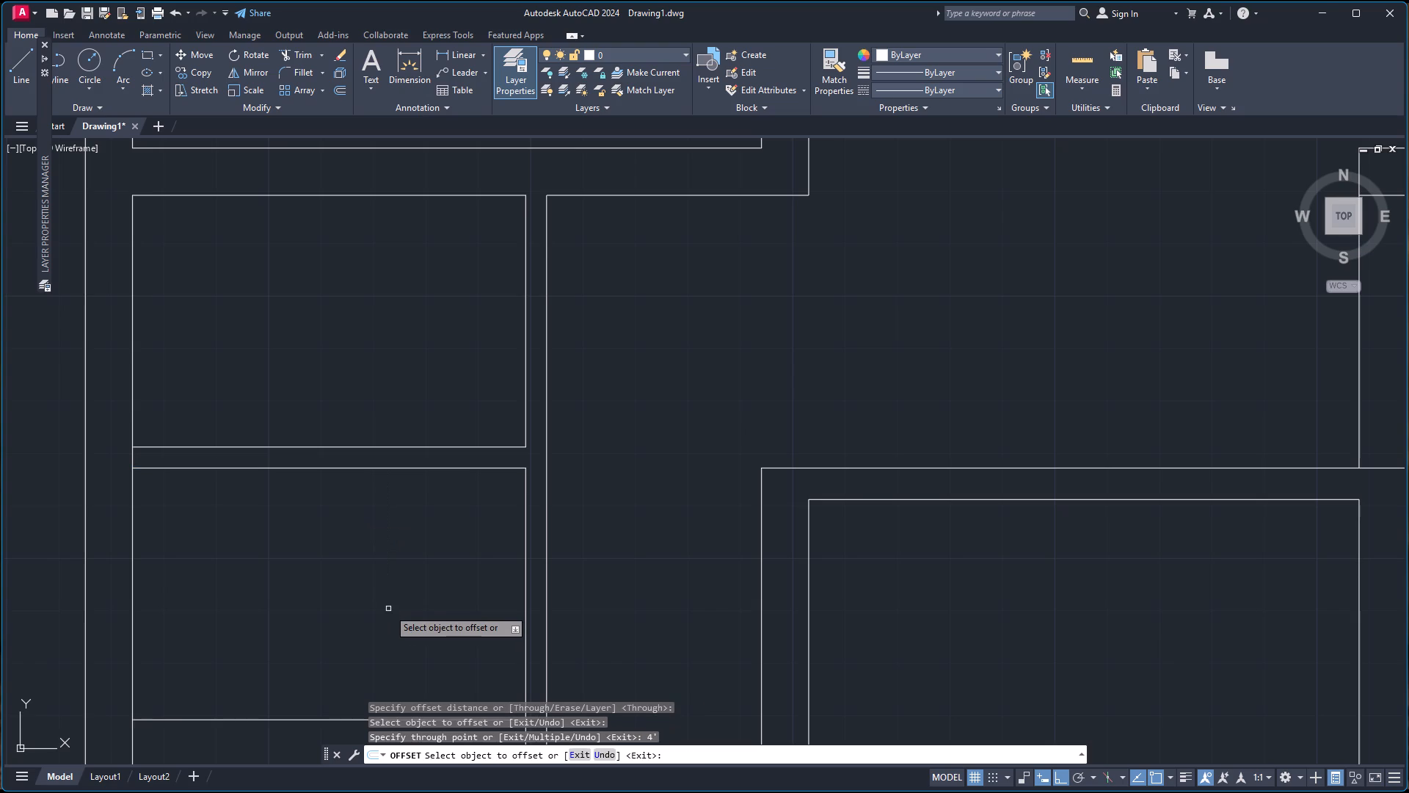
Offset the new horizontal line 9" downward to give the wall its thickness.
{"action": "scroll", "coordinate": [418, 593], "scroll_direction": "down", "scroll_amount": 3}
{"action": "scroll", "coordinate": [419, 651], "scroll_direction": "up", "scroll_amount": 2}
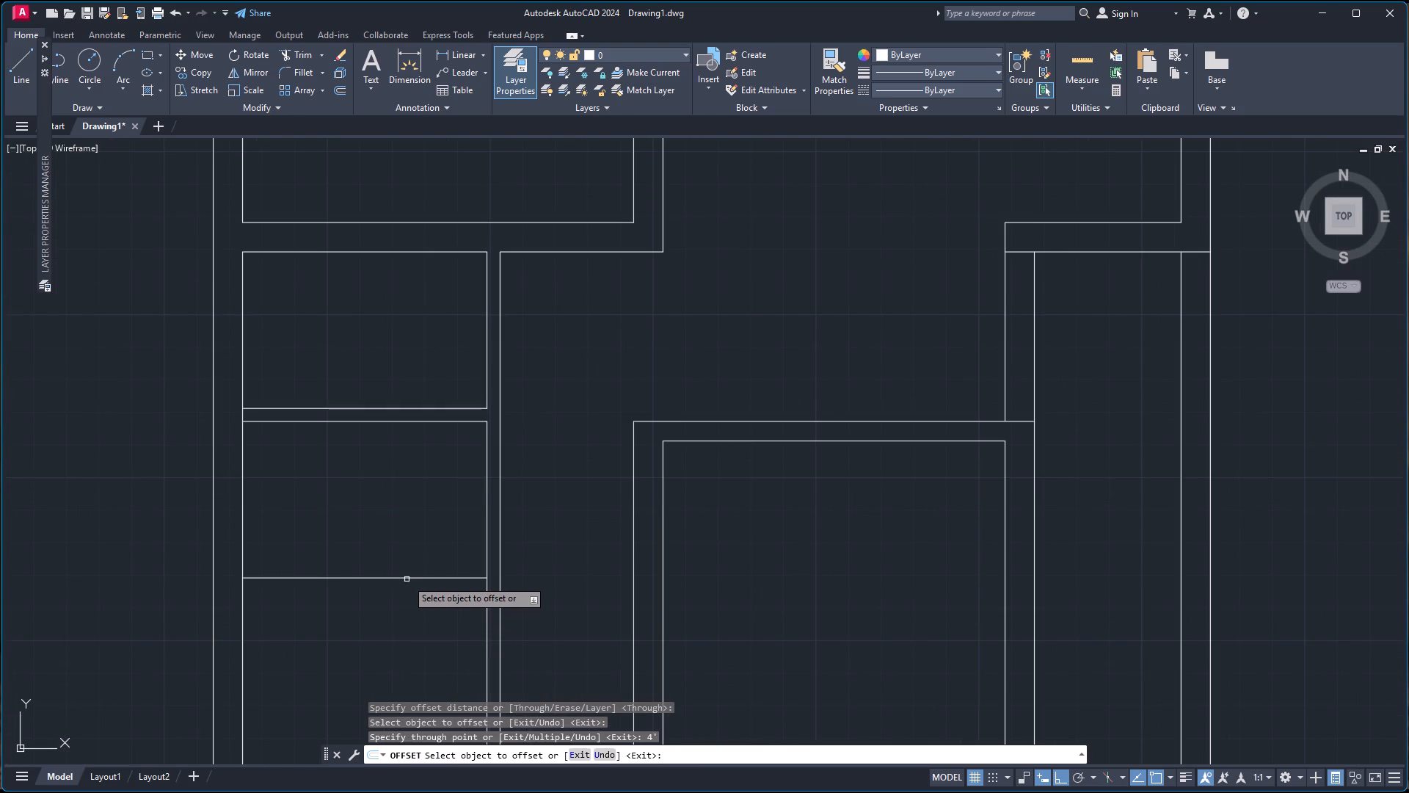
{"action": "left_click", "coordinate": [407, 579]}
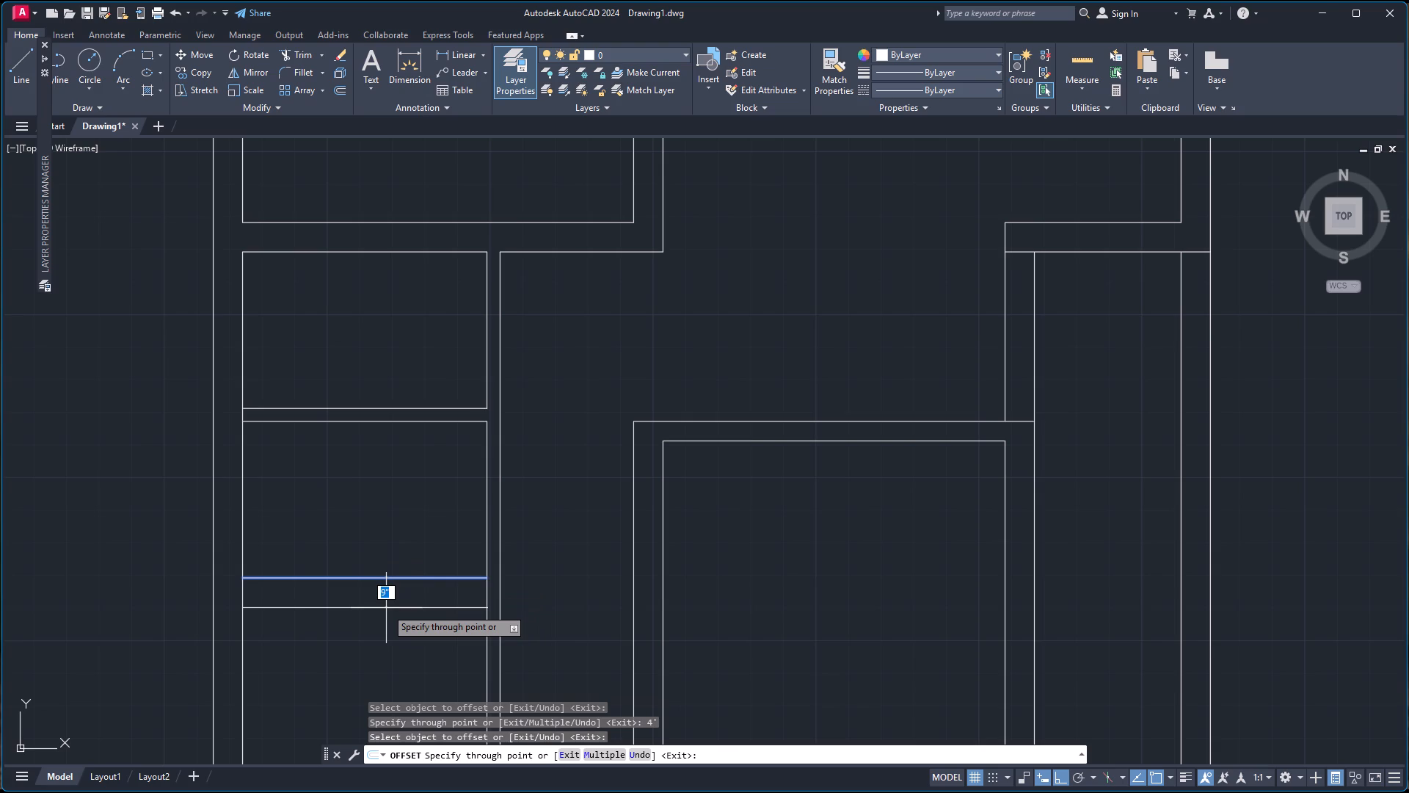
{"action": "key", "text": "9"}
{"action": "key", "text": "Return"}
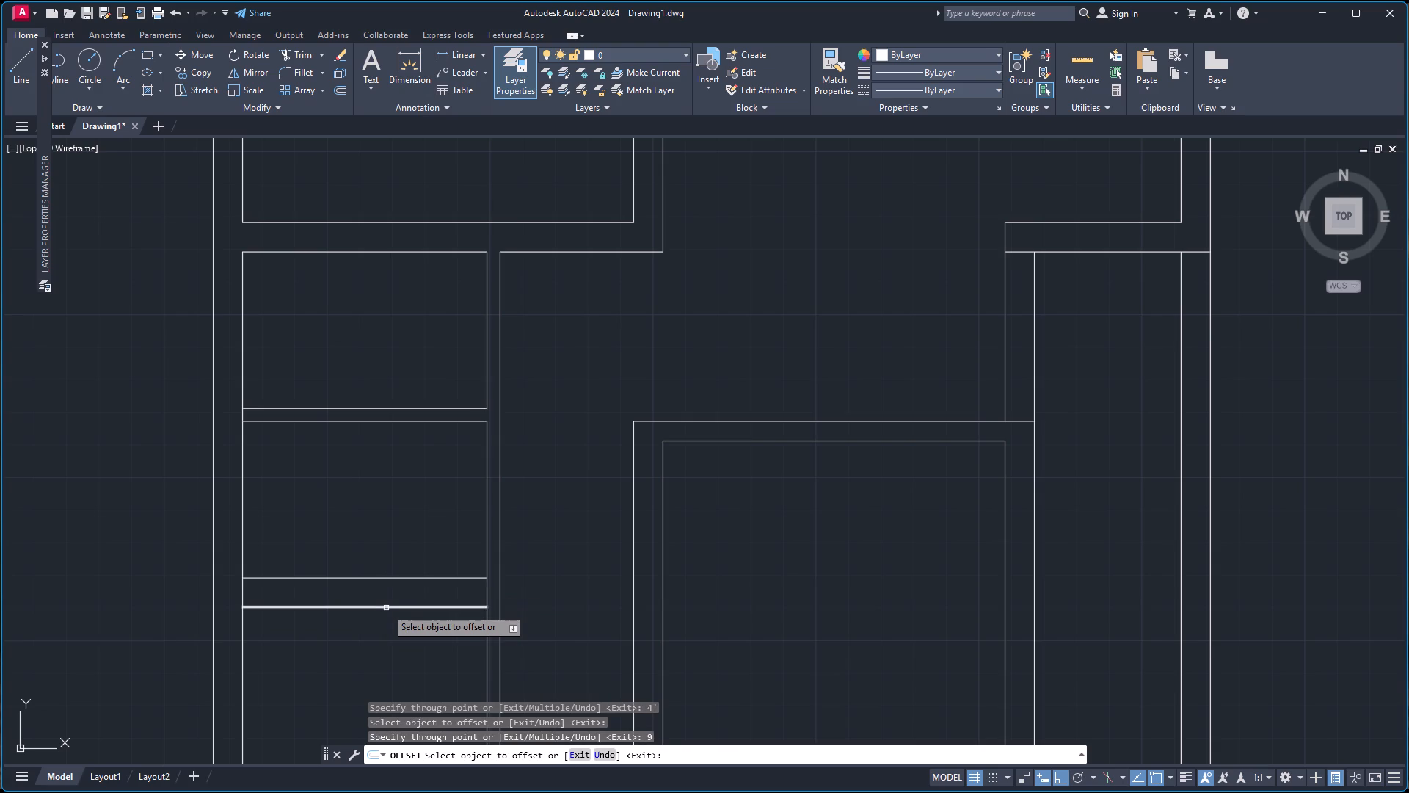
{"action": "key", "text": "Escape"}
Extend both lines of the new 9" horizontal wall across the vertical partition to its right-hand line.
{"action": "key", "text": "e"}
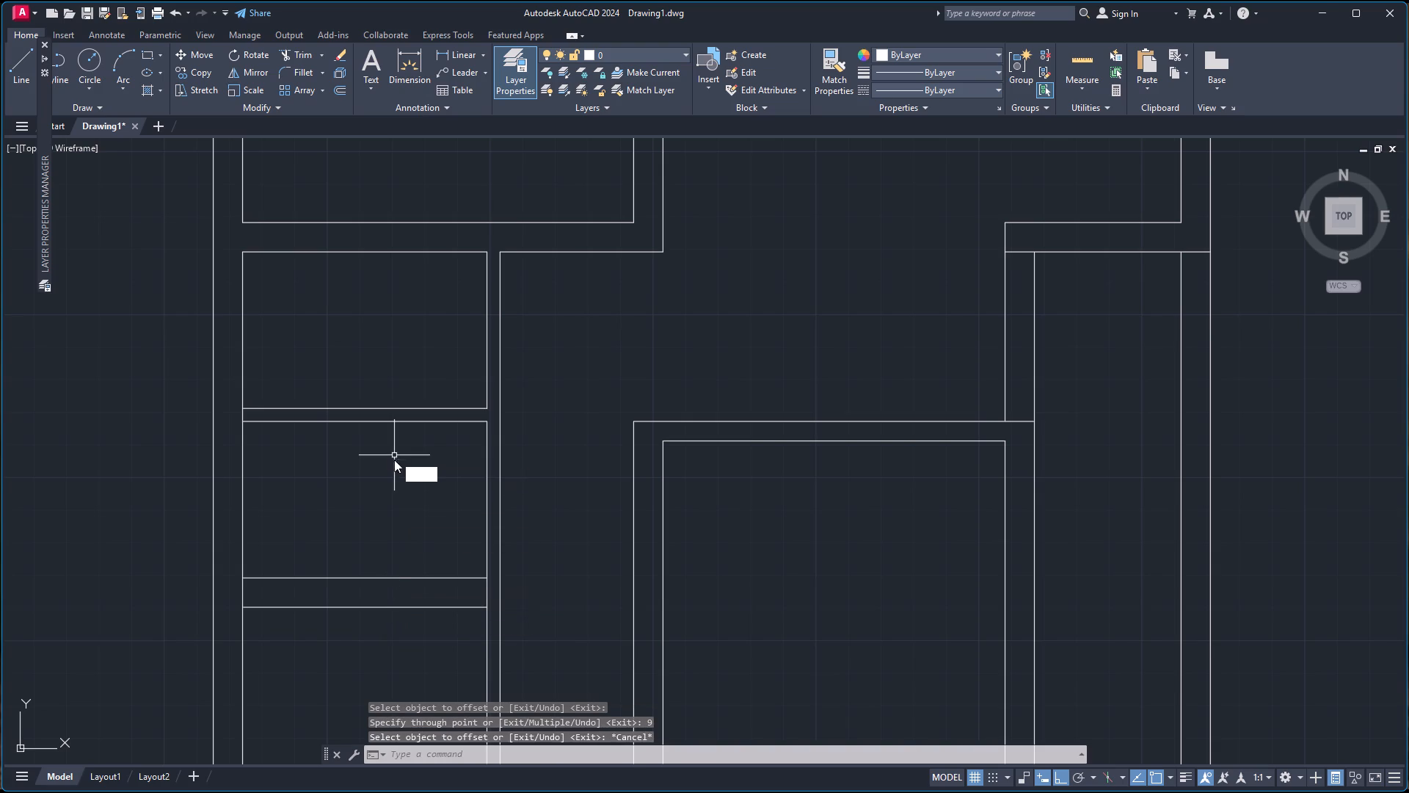
{"action": "key", "text": "x"}
{"action": "key", "text": "Return"}
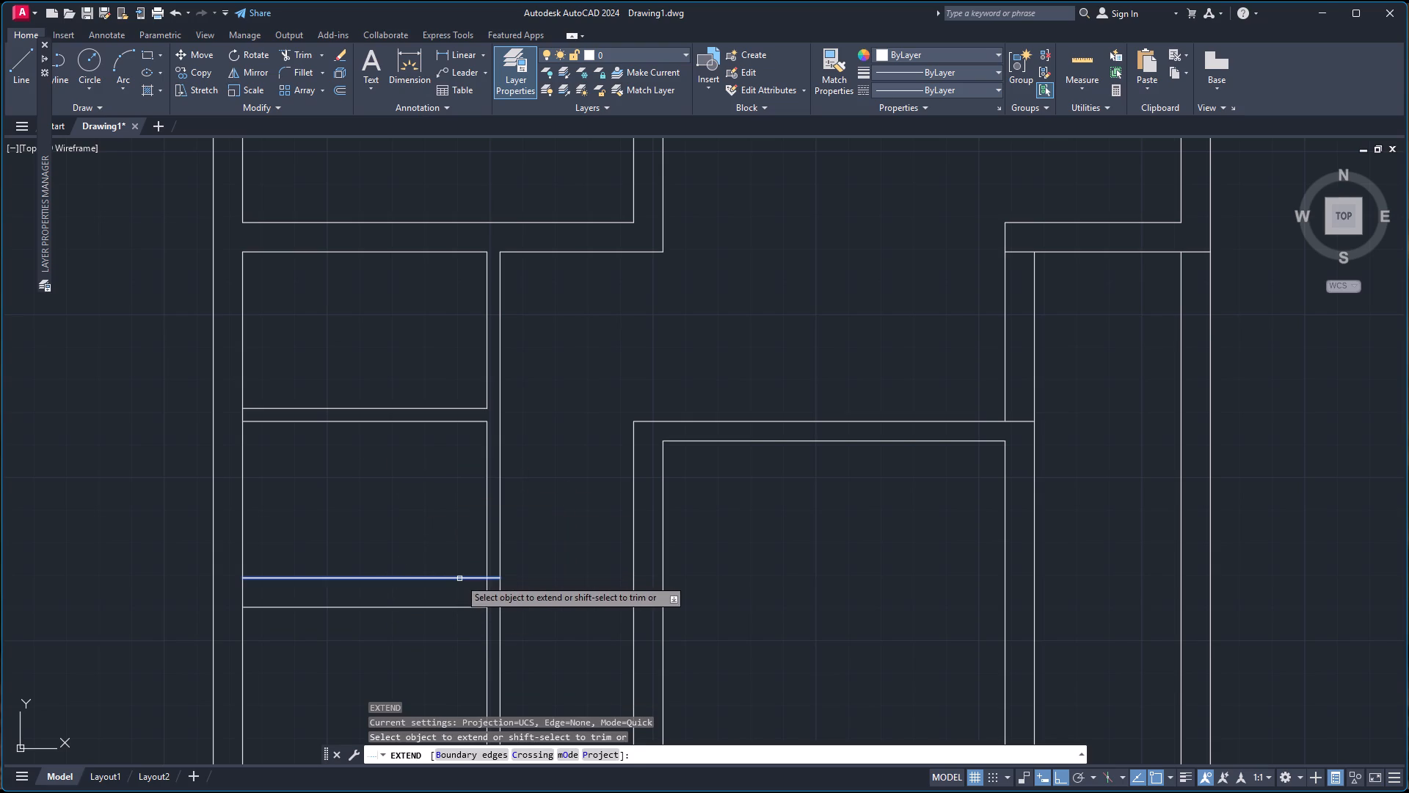
{"action": "left_click", "coordinate": [459, 579]}
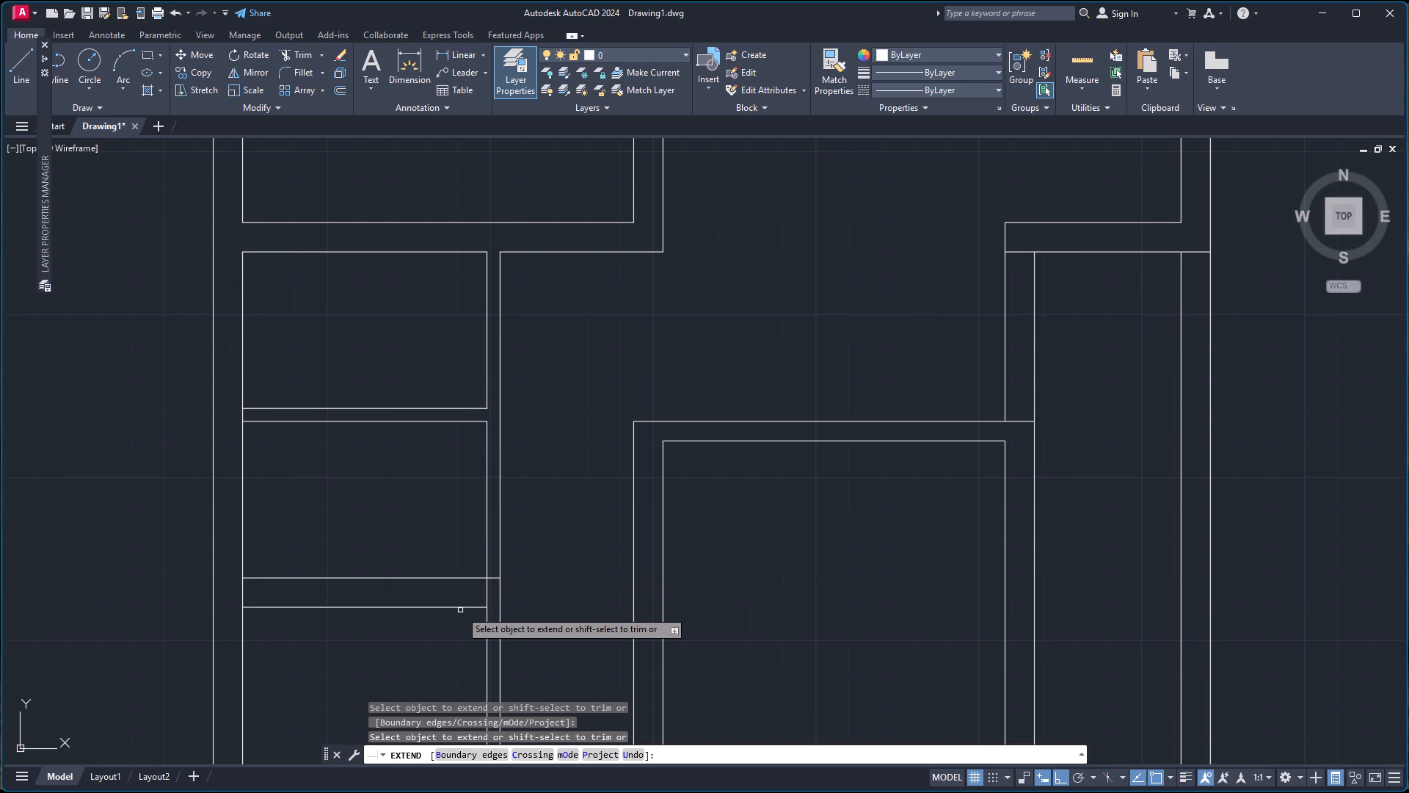
{"action": "left_click", "coordinate": [464, 608]}
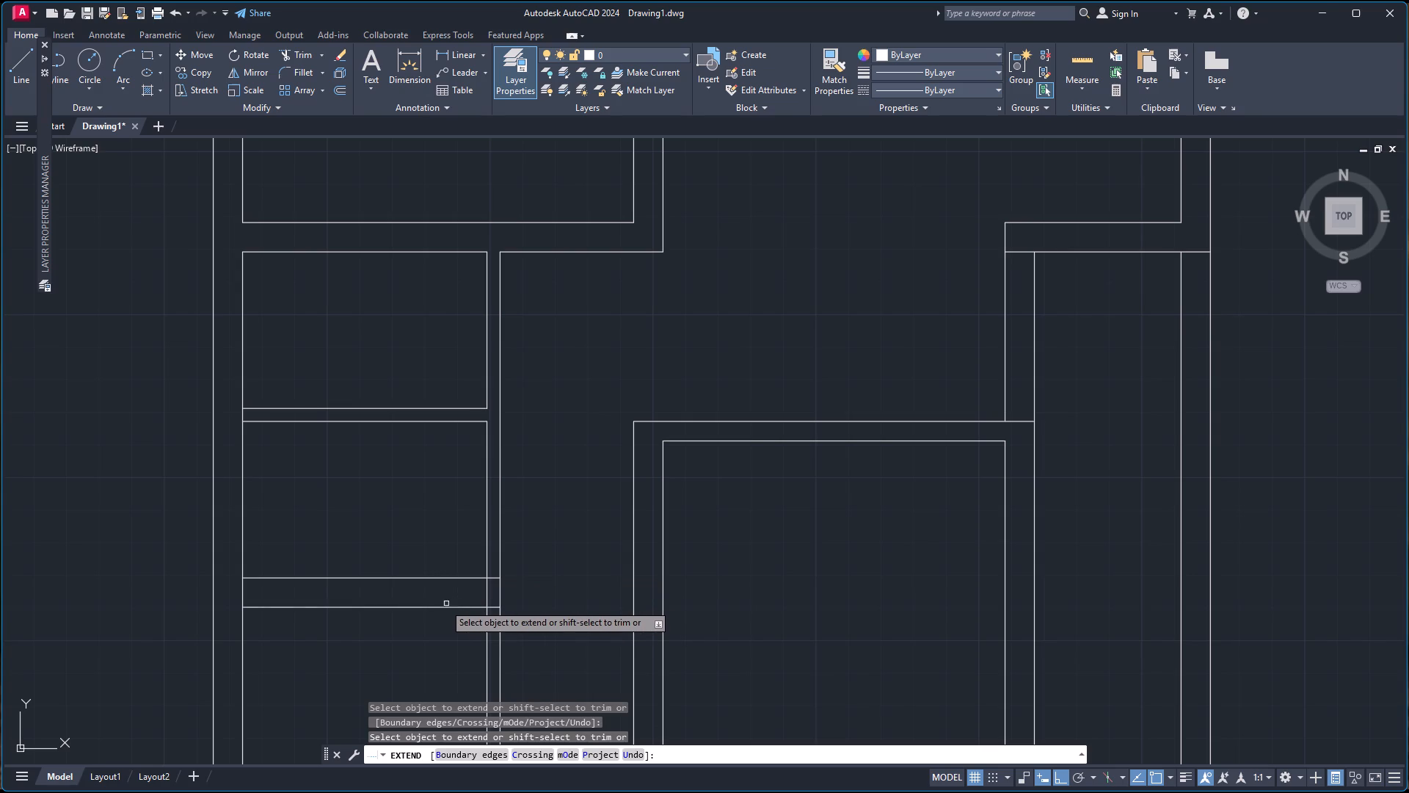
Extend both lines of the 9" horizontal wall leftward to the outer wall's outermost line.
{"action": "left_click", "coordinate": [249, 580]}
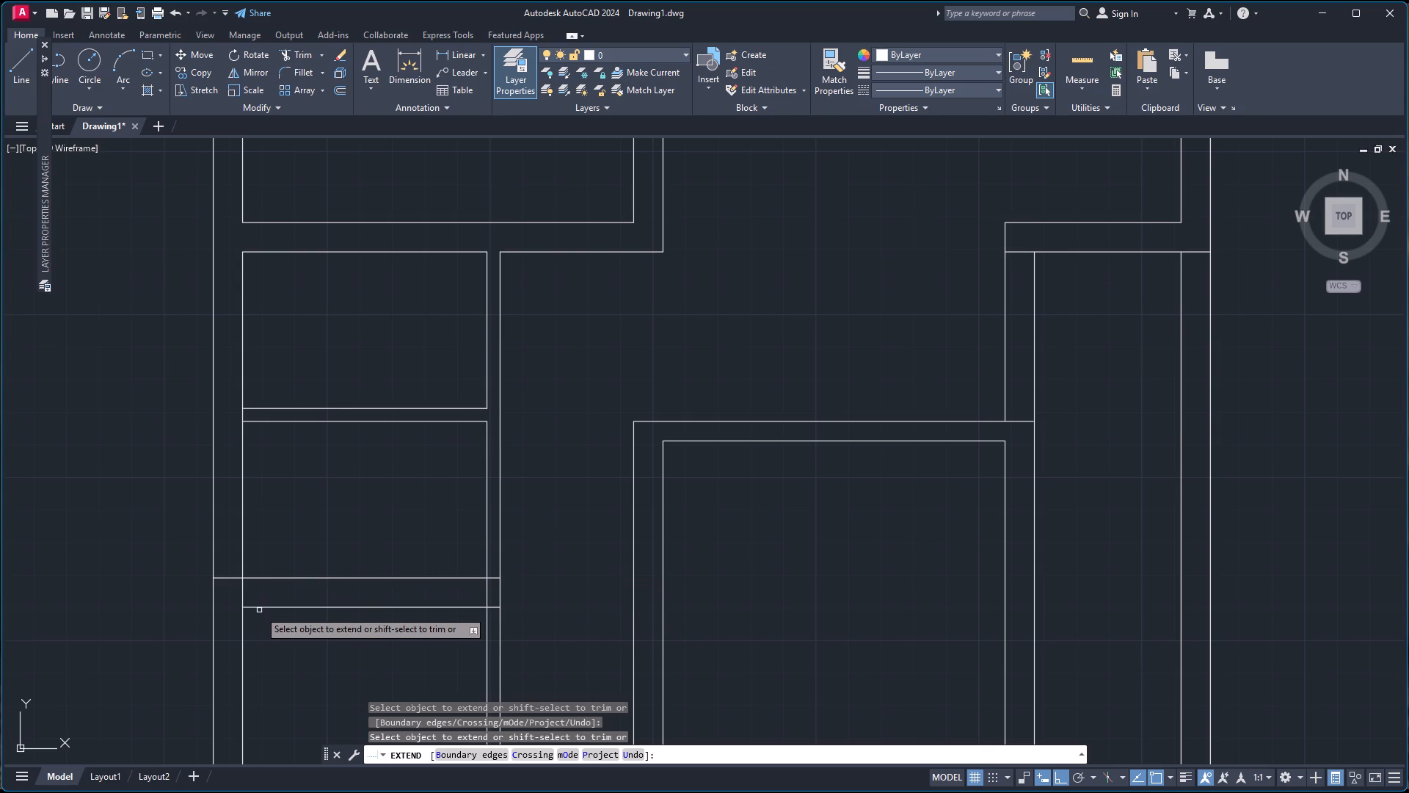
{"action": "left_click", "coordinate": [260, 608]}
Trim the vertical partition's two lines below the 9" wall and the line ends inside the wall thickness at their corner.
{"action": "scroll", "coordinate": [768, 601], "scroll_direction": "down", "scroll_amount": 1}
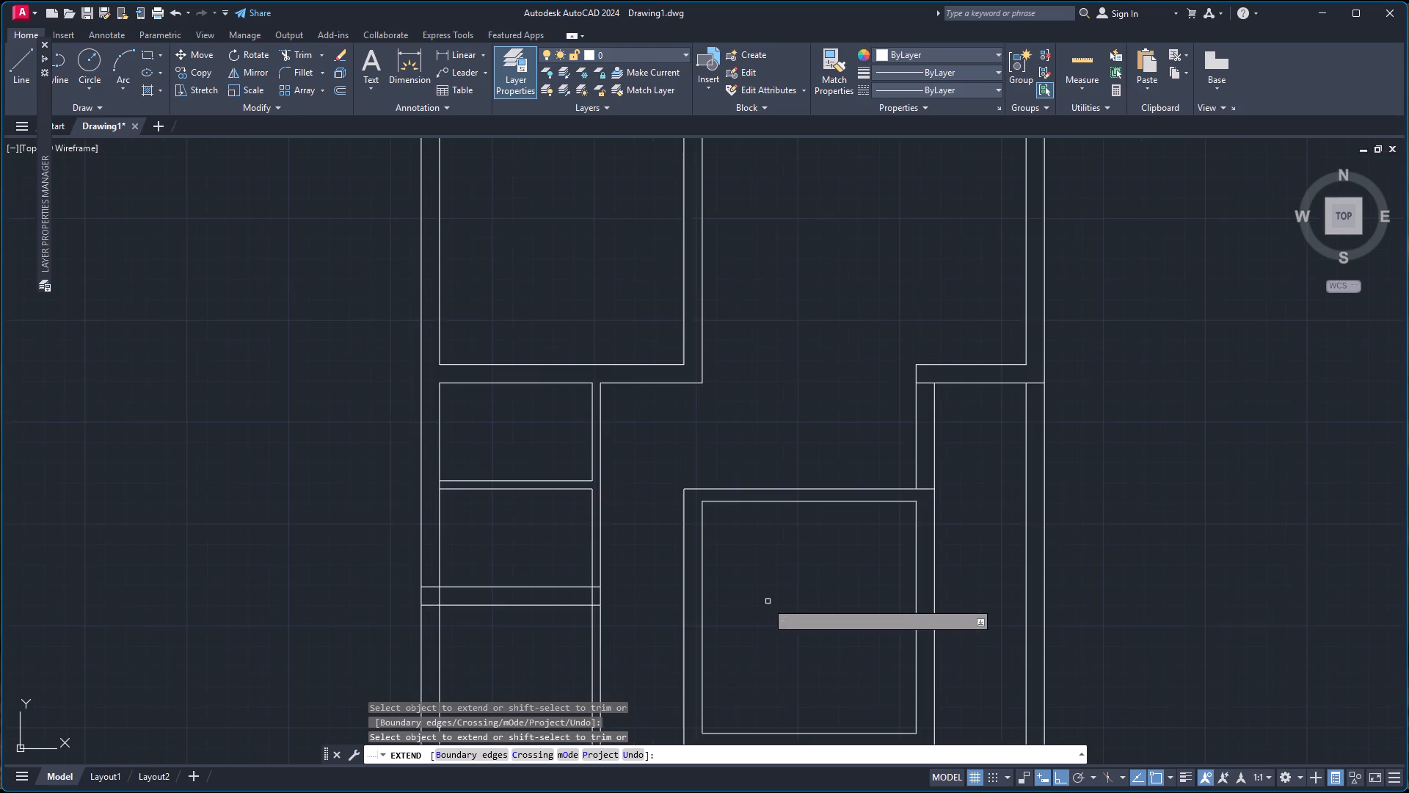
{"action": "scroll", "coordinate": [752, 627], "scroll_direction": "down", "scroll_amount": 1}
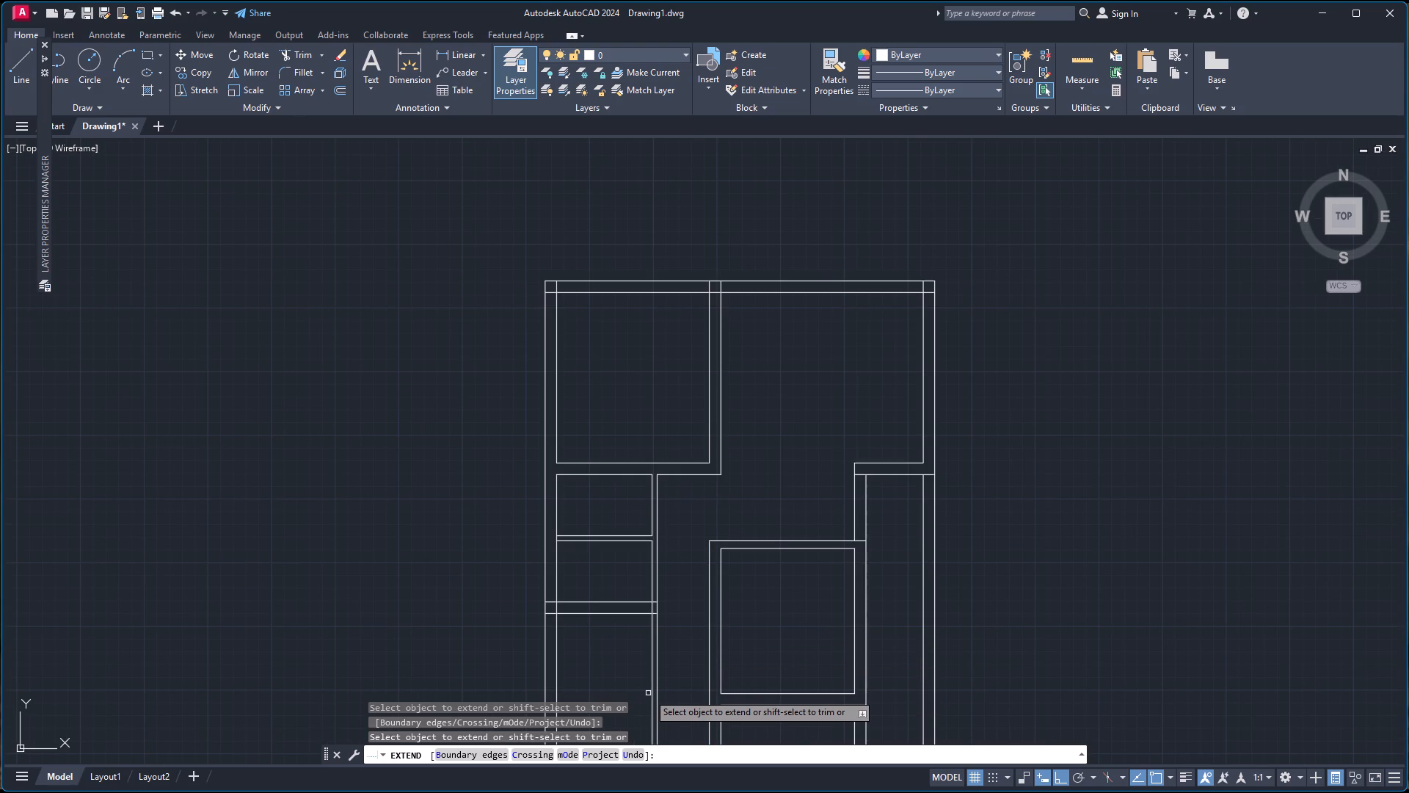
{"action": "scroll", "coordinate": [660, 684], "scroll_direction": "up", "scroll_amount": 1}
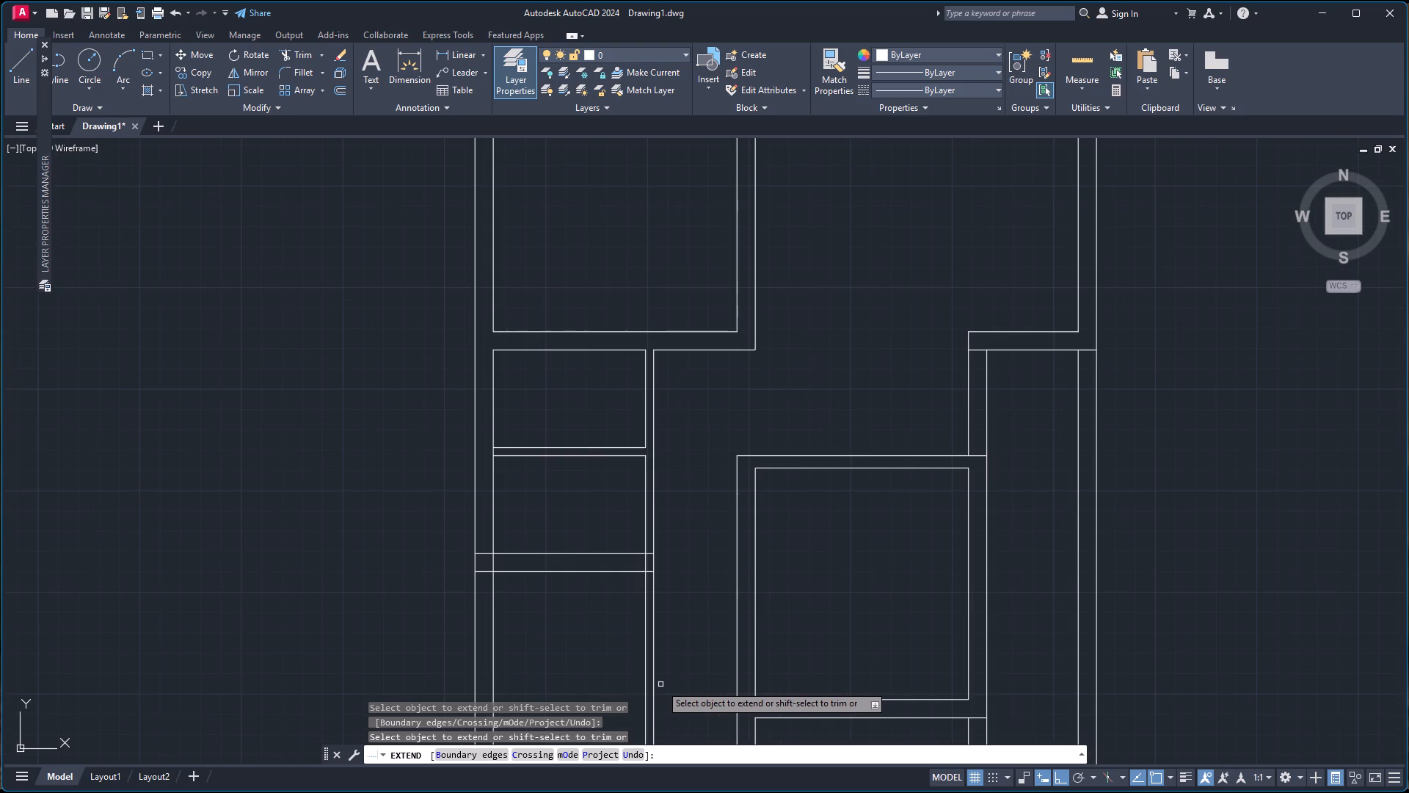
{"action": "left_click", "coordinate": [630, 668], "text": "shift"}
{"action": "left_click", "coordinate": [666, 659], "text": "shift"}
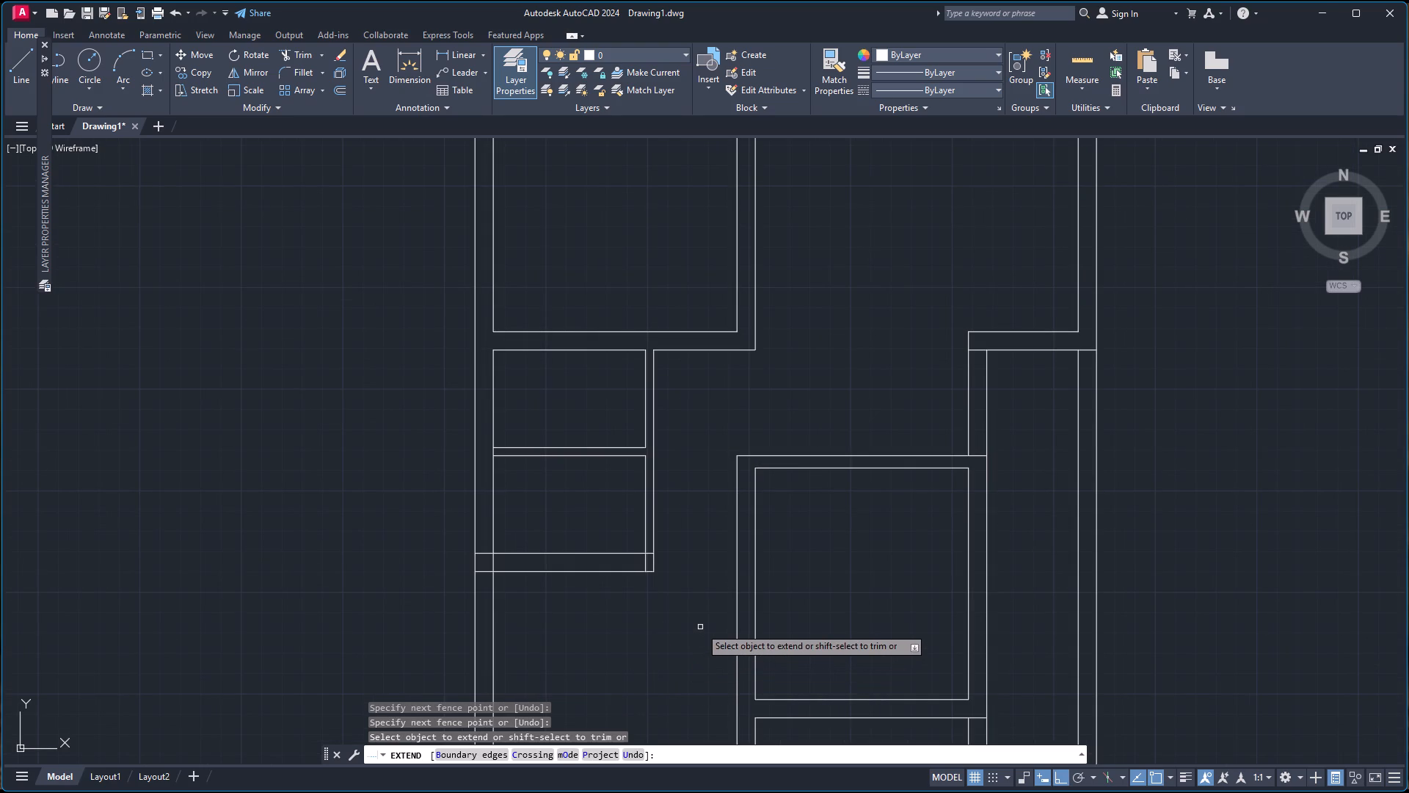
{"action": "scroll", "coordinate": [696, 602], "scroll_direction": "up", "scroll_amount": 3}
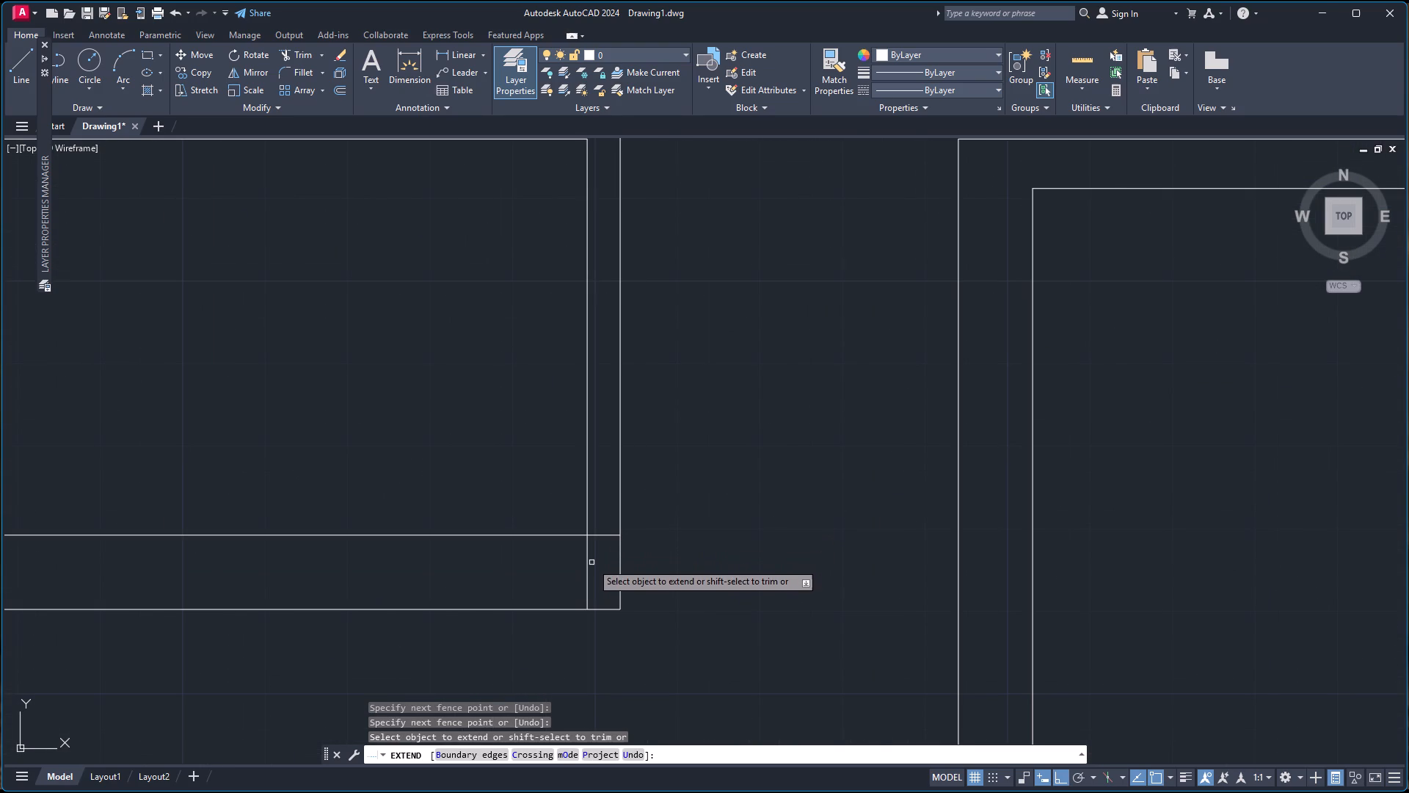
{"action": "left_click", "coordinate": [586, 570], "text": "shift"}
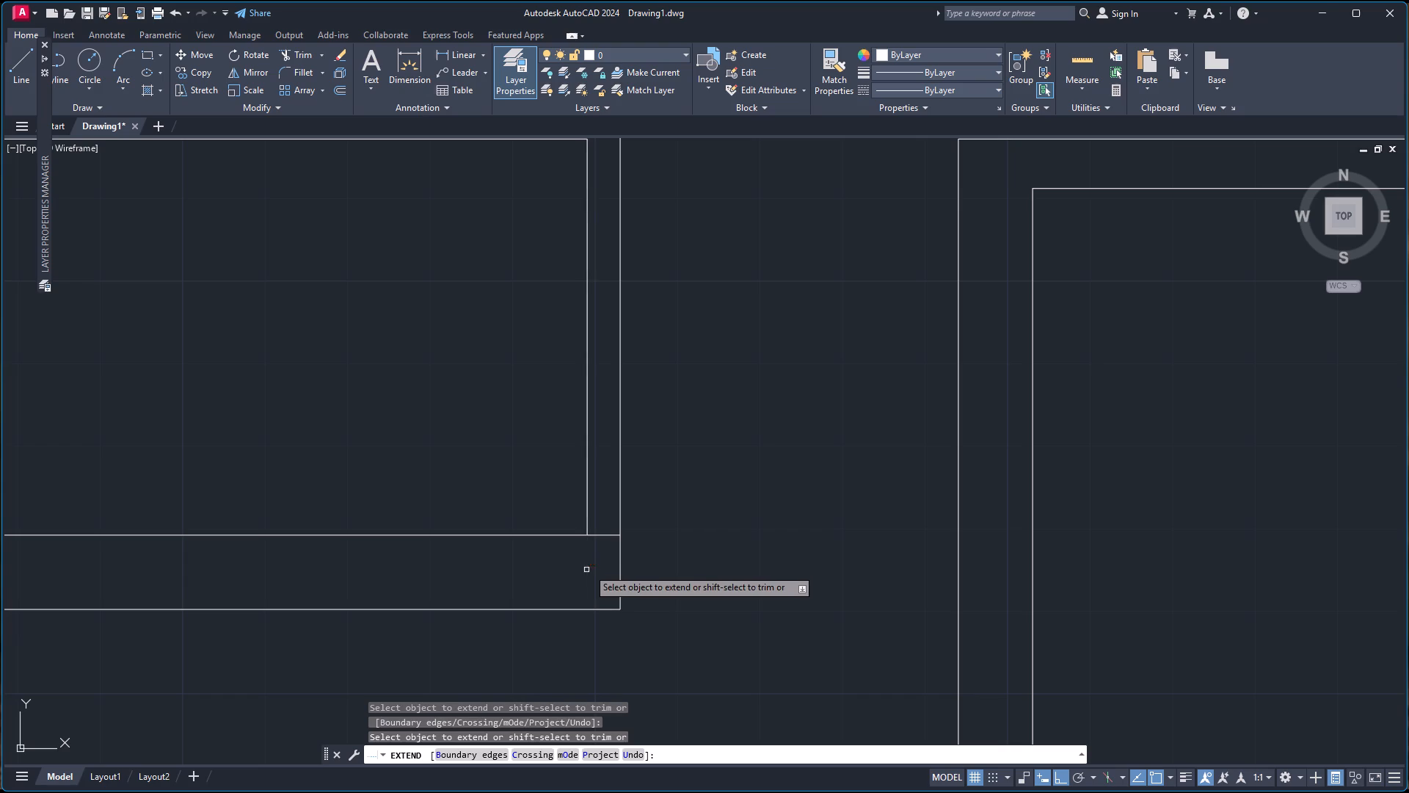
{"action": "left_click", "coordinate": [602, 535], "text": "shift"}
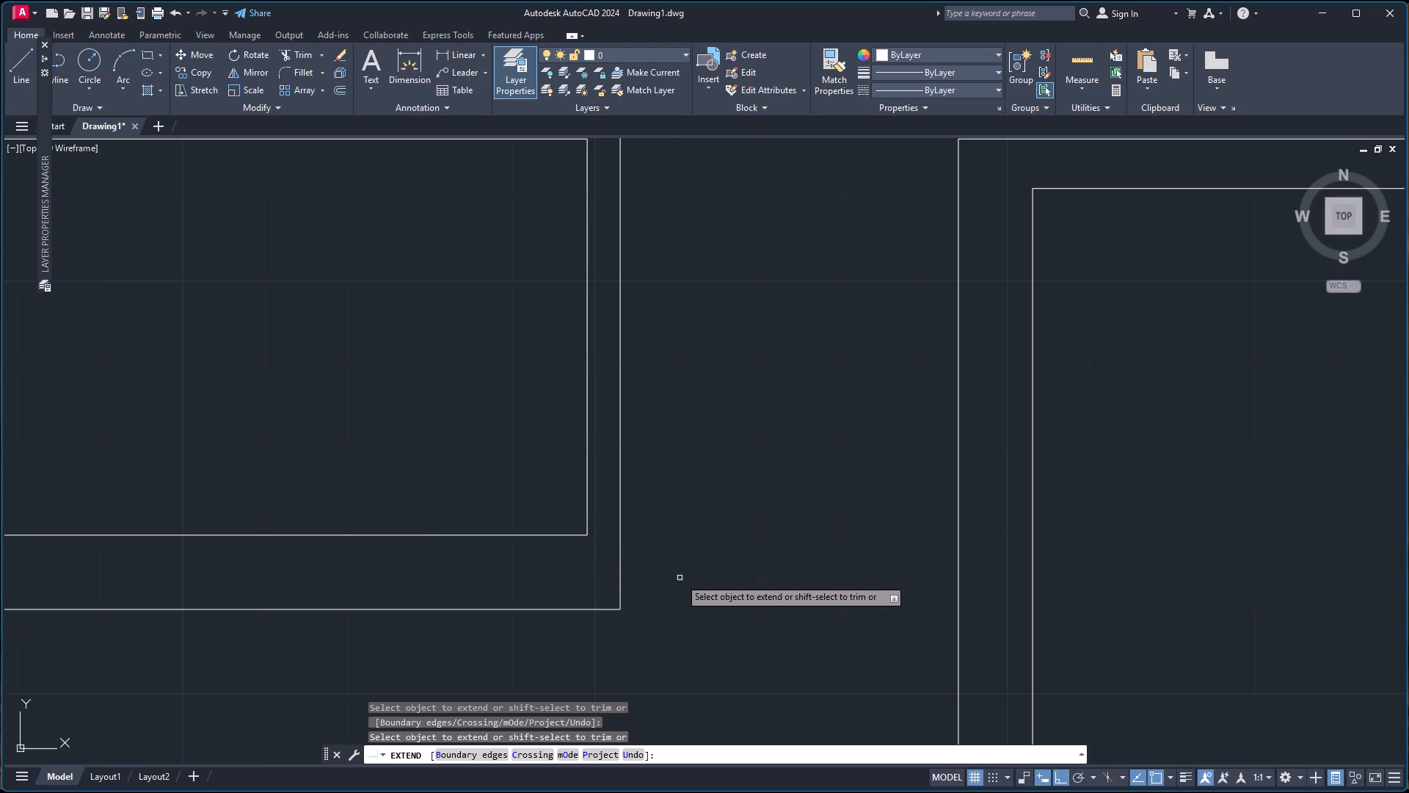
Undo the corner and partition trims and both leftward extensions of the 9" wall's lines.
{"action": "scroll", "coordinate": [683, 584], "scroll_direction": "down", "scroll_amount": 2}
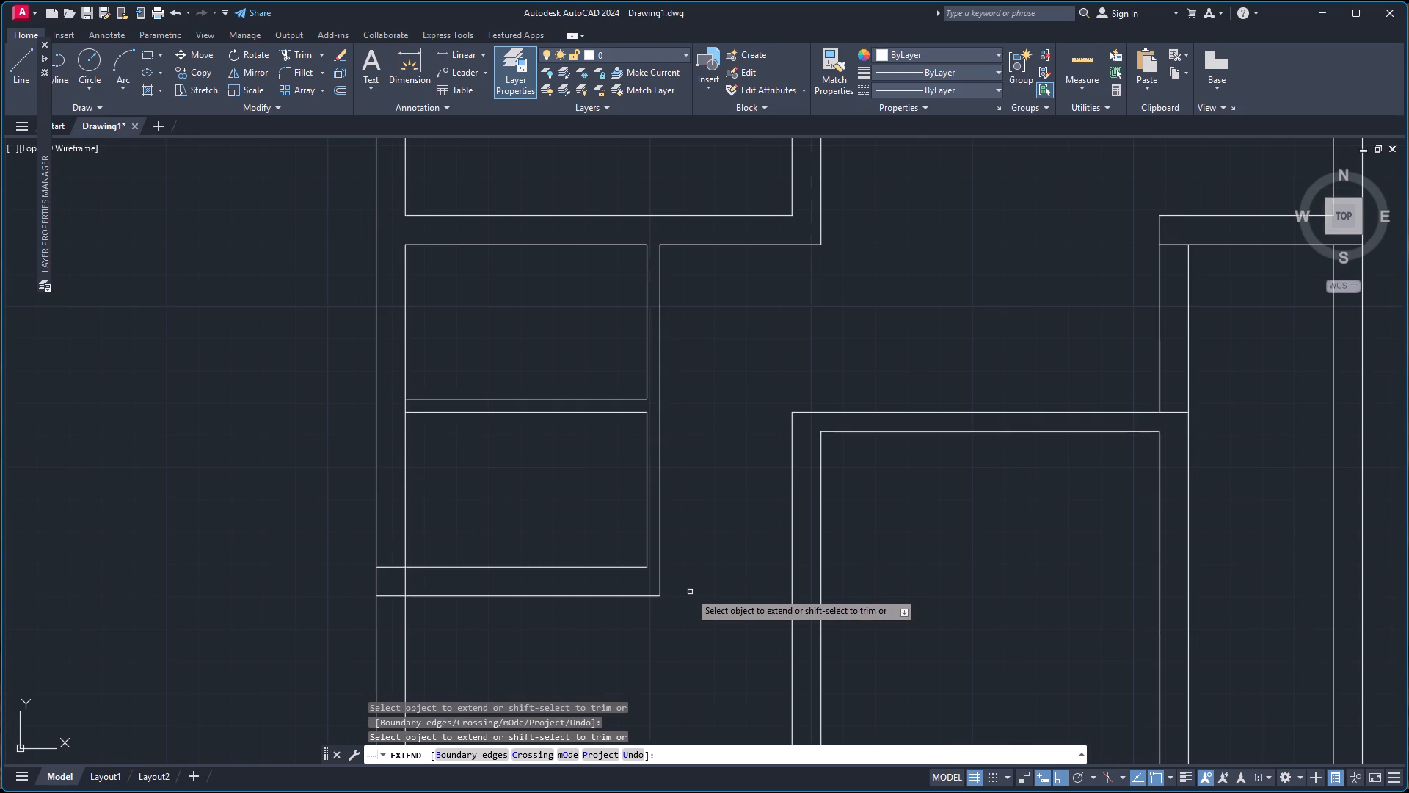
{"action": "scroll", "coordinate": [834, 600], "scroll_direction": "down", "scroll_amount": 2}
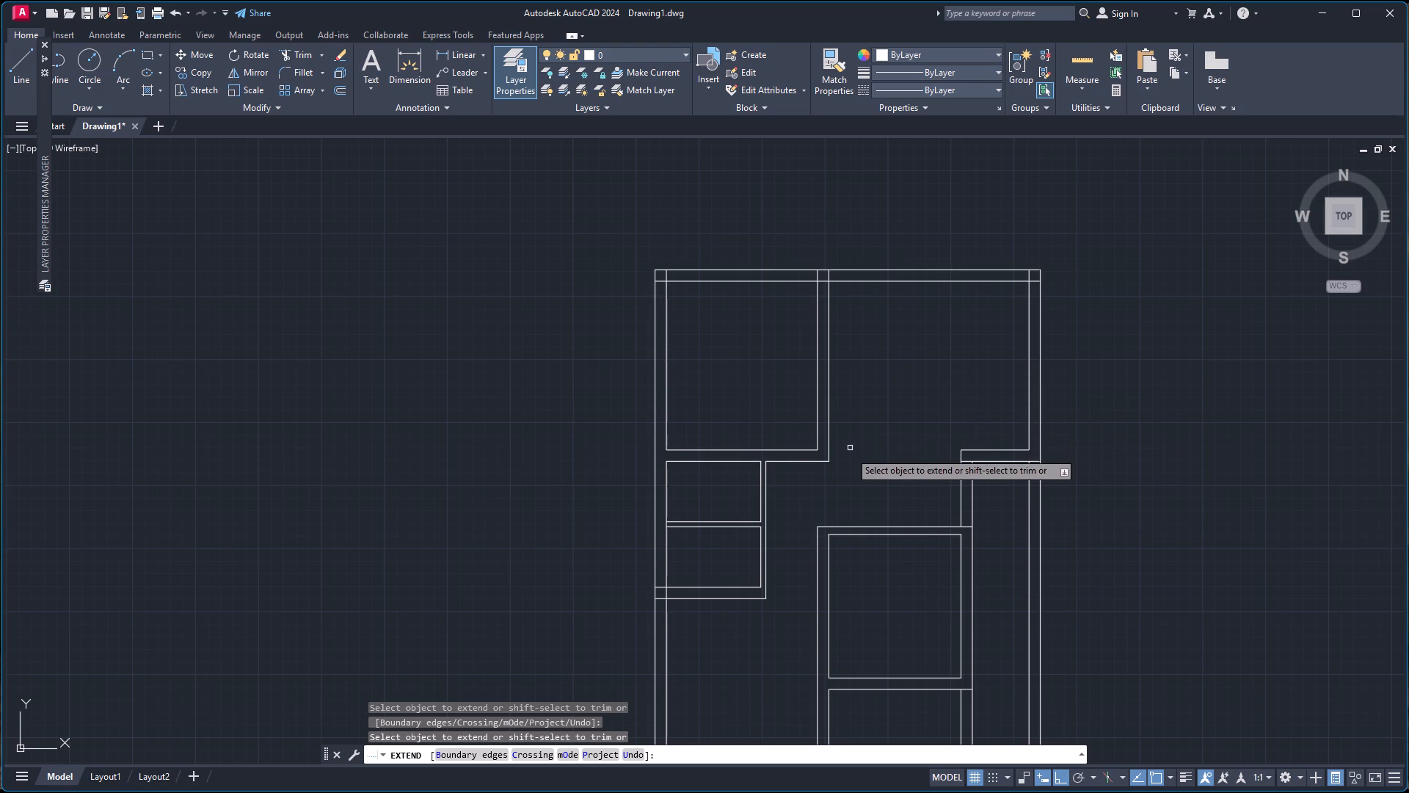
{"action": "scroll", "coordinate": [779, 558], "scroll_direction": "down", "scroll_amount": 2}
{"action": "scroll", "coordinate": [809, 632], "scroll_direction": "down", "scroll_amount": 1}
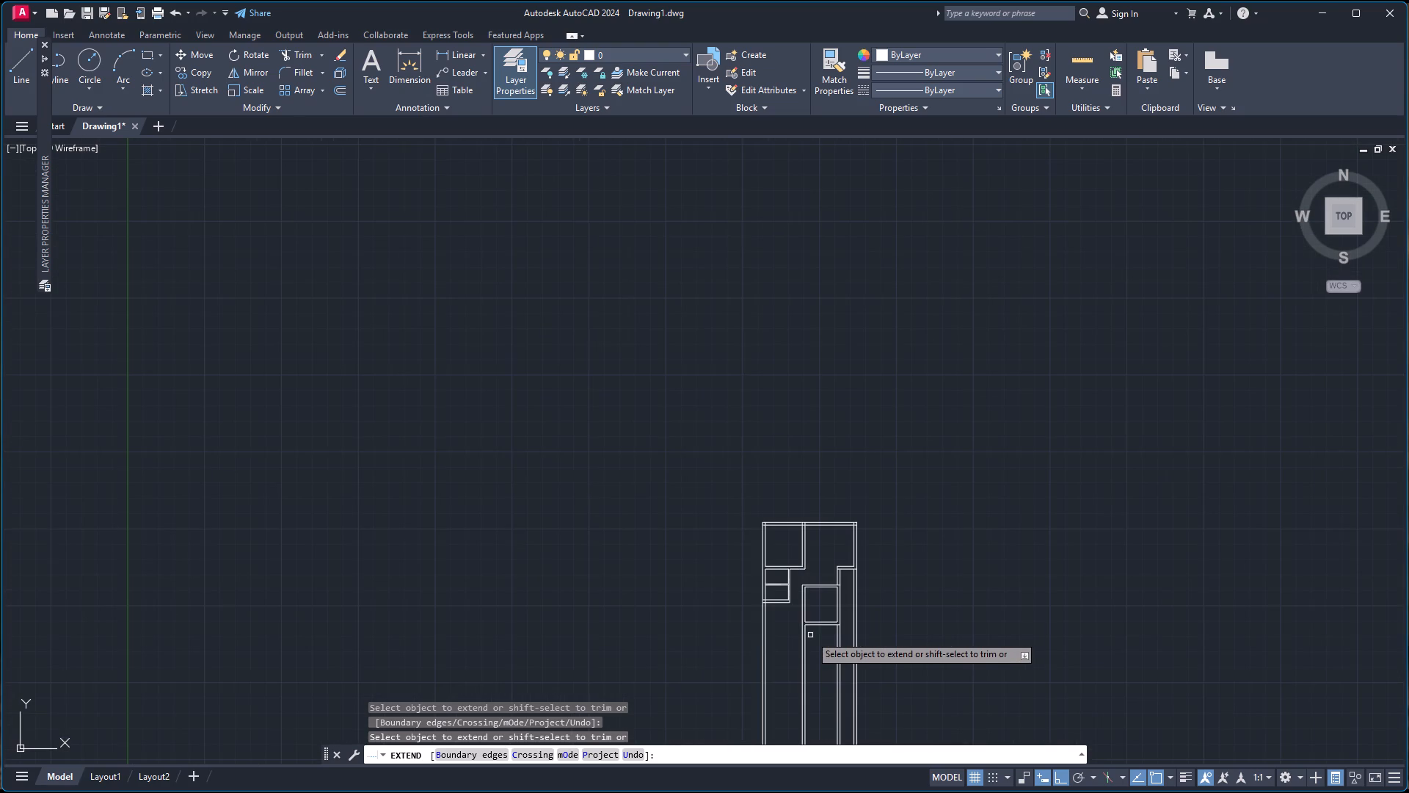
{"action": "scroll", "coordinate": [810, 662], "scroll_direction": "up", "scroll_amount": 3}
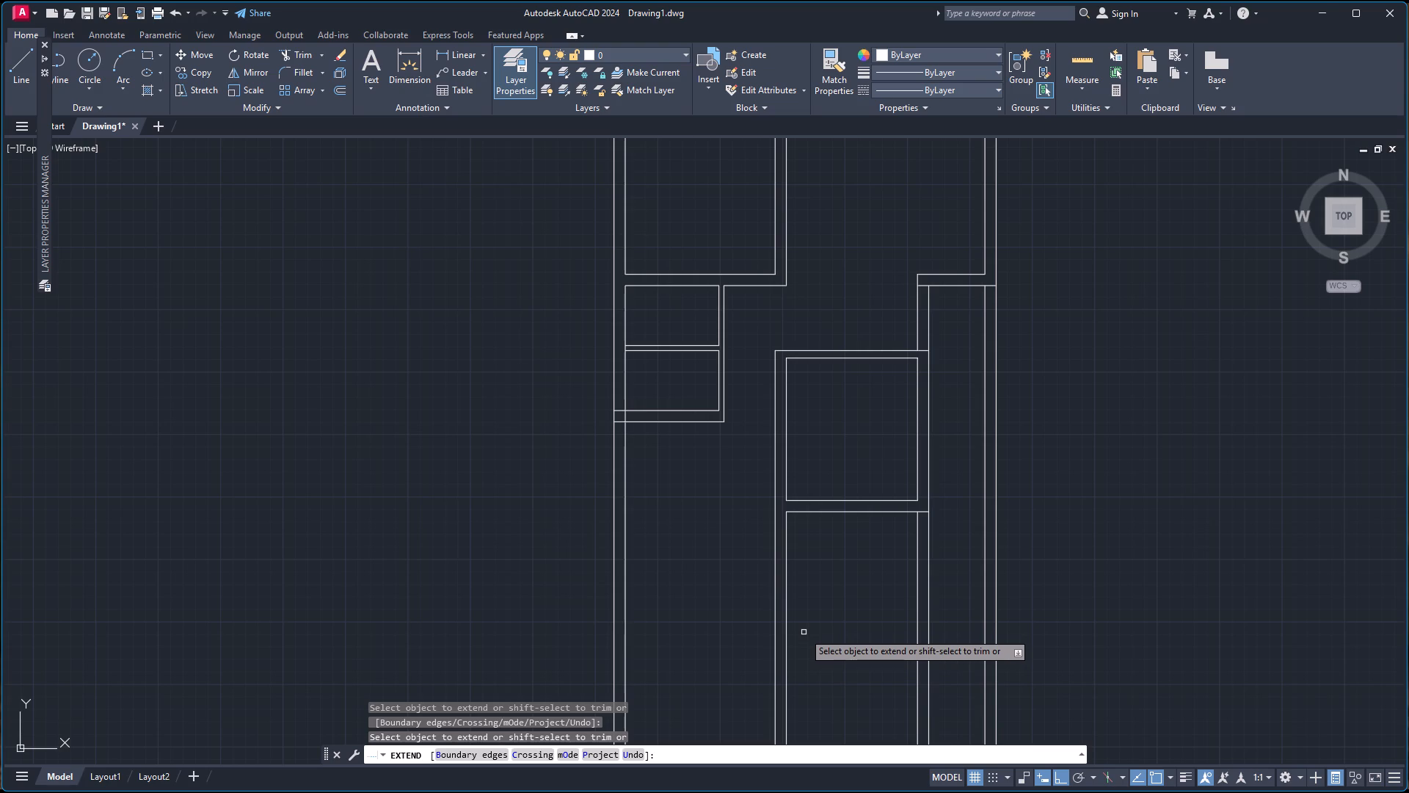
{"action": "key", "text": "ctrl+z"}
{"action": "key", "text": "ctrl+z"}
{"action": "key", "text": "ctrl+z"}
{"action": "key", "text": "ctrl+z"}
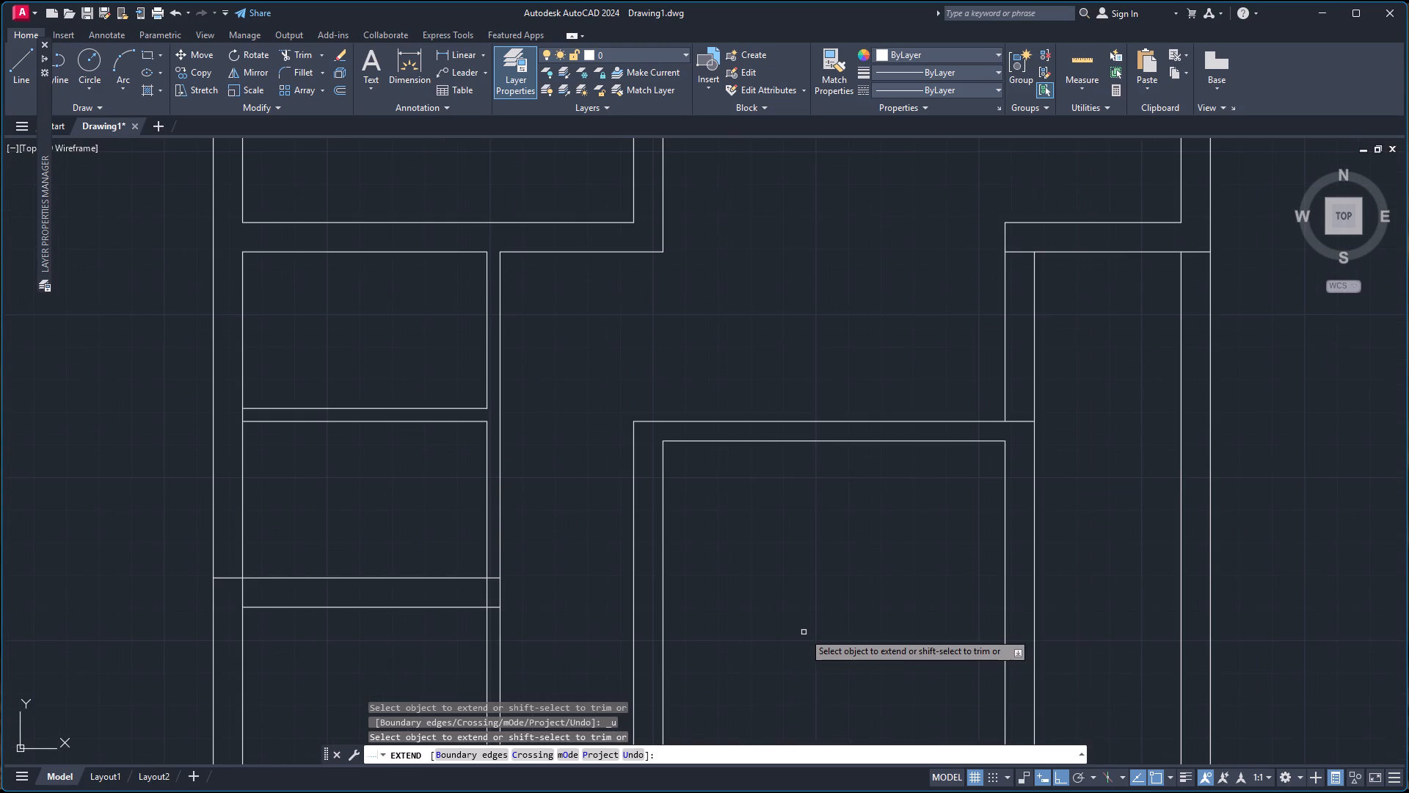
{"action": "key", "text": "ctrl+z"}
Open the left wall junctions by trimming the outer wall's inner line across the 9" wall and the 4" horizontal partition.
{"action": "scroll", "coordinate": [429, 636], "scroll_direction": "down", "scroll_amount": 3}
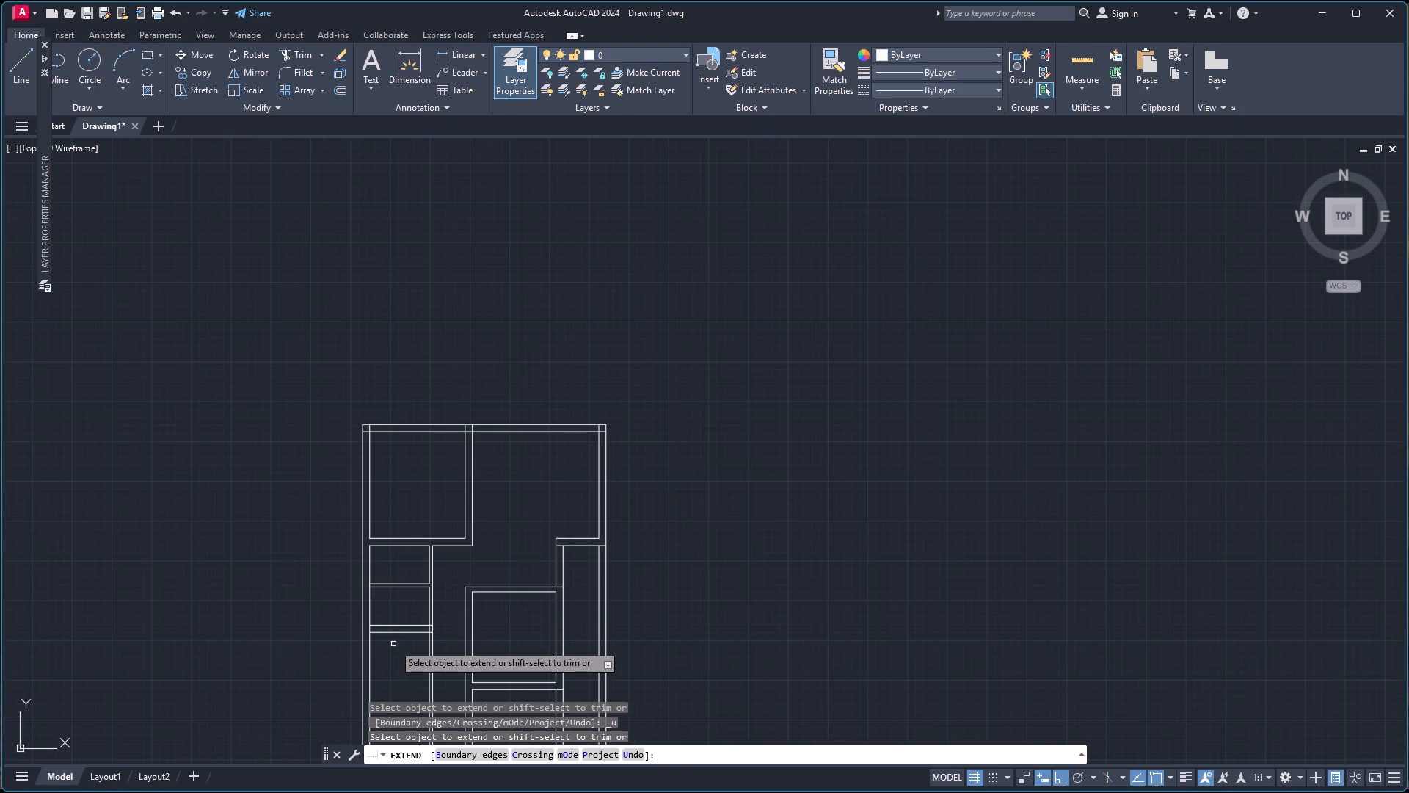
{"action": "scroll", "coordinate": [369, 677], "scroll_direction": "up", "scroll_amount": 3}
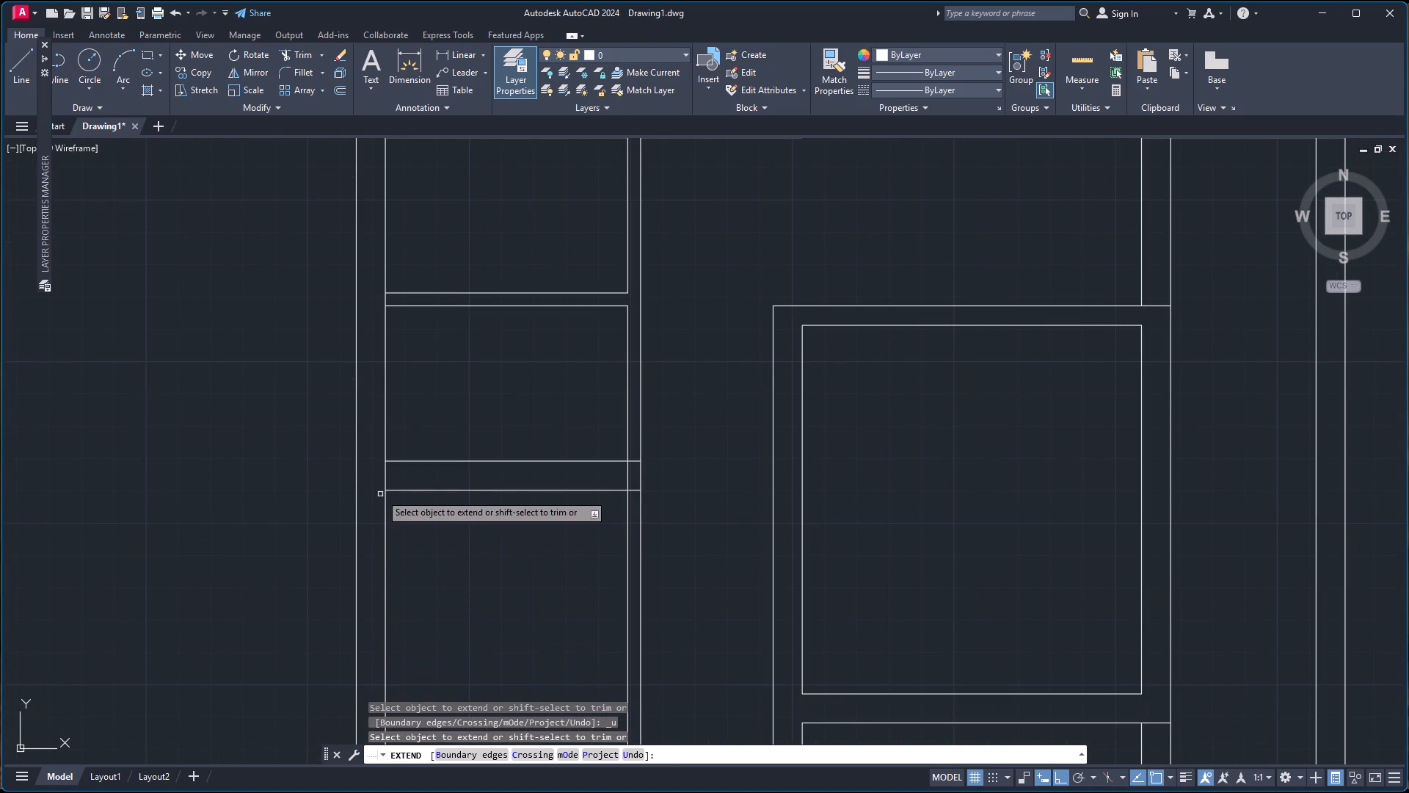
{"action": "left_click", "coordinate": [385, 480], "text": "shift"}
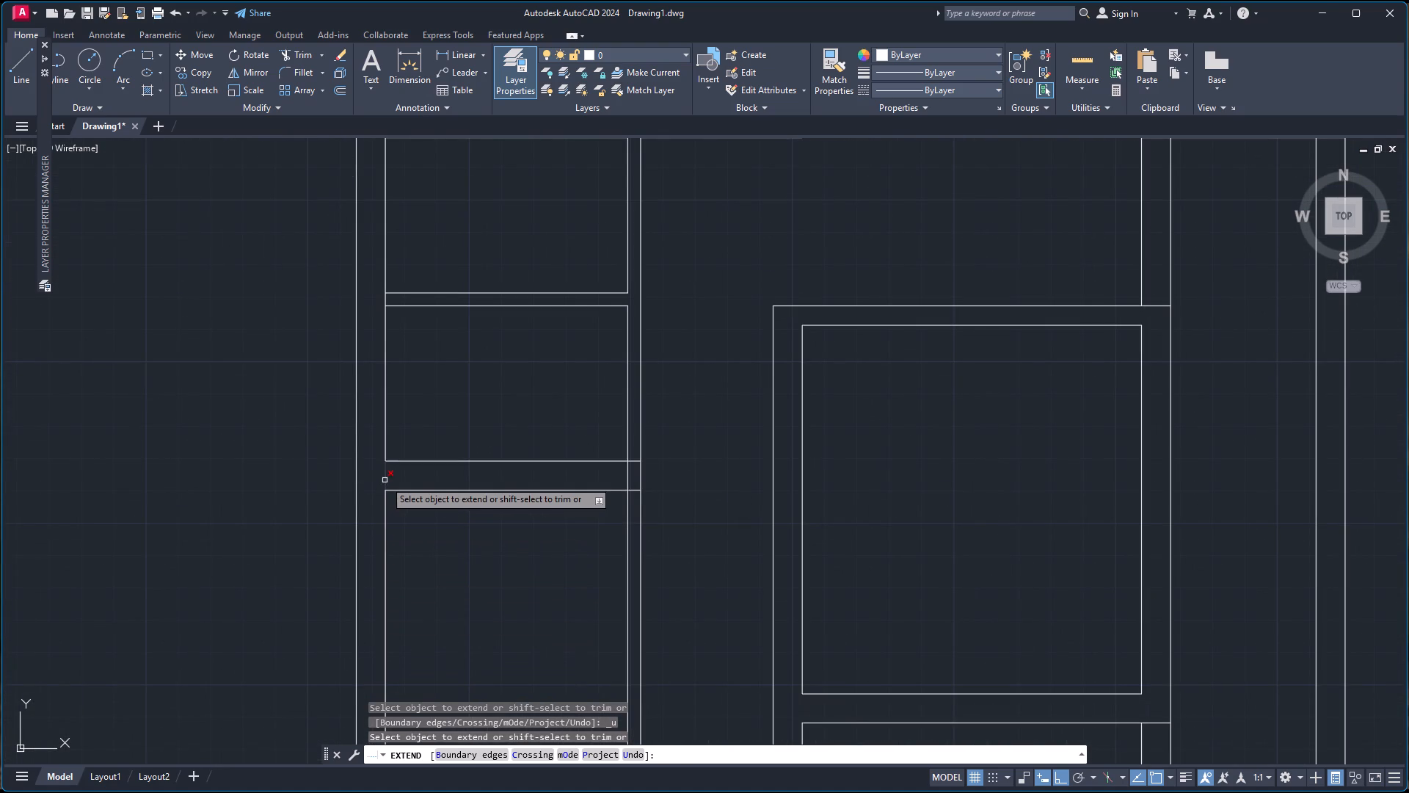
{"action": "scroll", "coordinate": [418, 529], "scroll_direction": "down", "scroll_amount": 3}
{"action": "scroll", "coordinate": [416, 477], "scroll_direction": "up", "scroll_amount": 2}
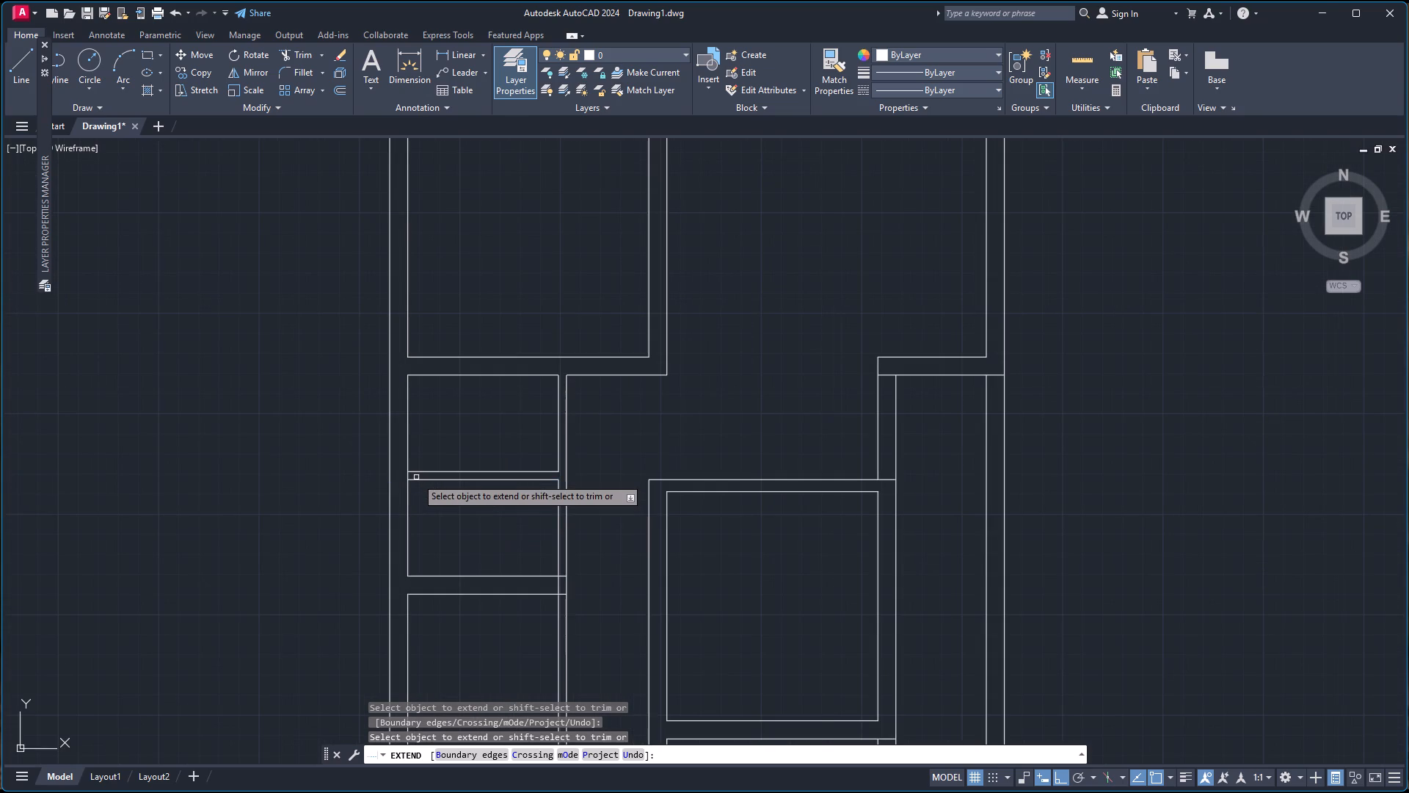
{"action": "scroll", "coordinate": [412, 465], "scroll_direction": "up", "scroll_amount": 2}
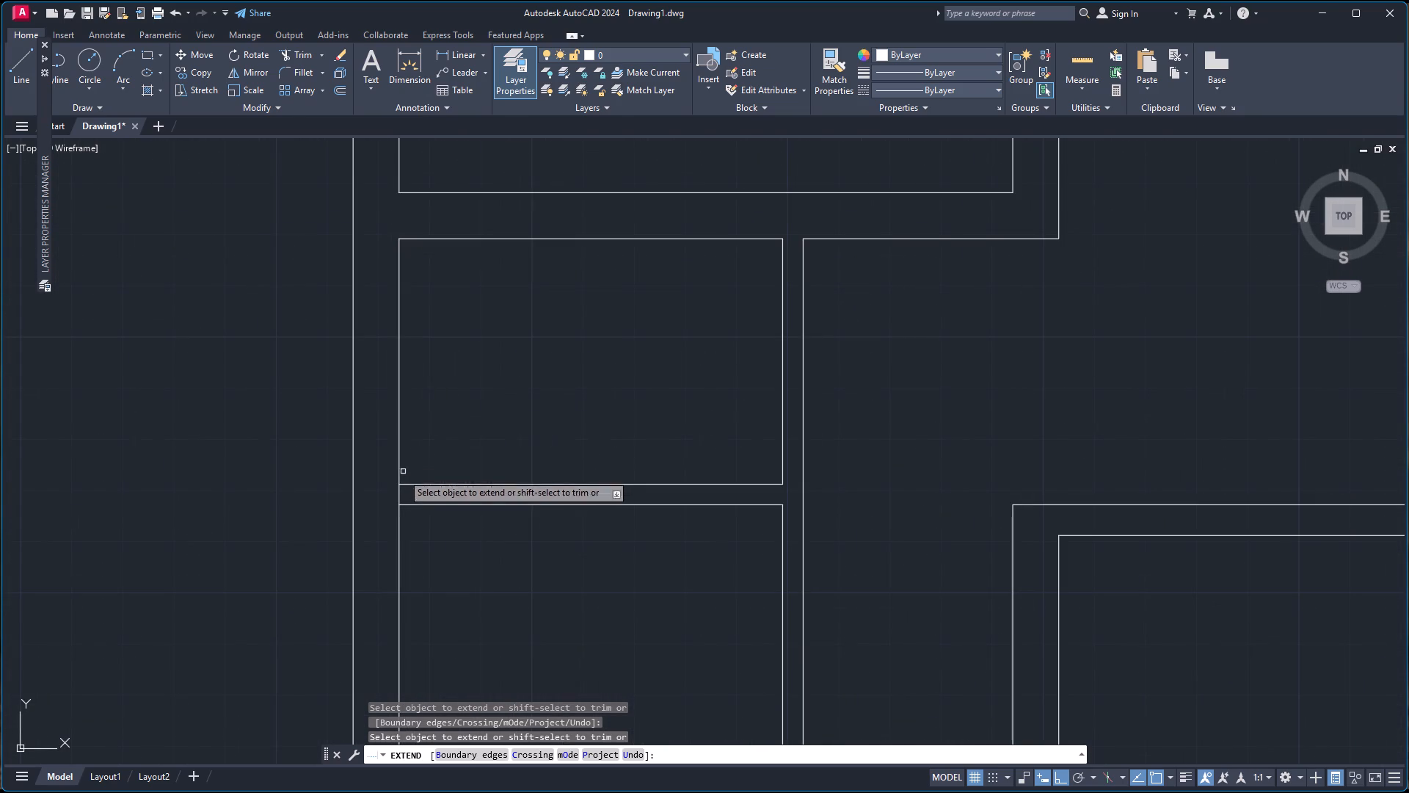
{"action": "left_click", "coordinate": [400, 496], "text": "shift"}
Form the 9" wall's right corner by trimming the line ends inside it and both vertical partition lines below it.
{"action": "scroll", "coordinate": [438, 475], "scroll_direction": "down", "scroll_amount": 4}
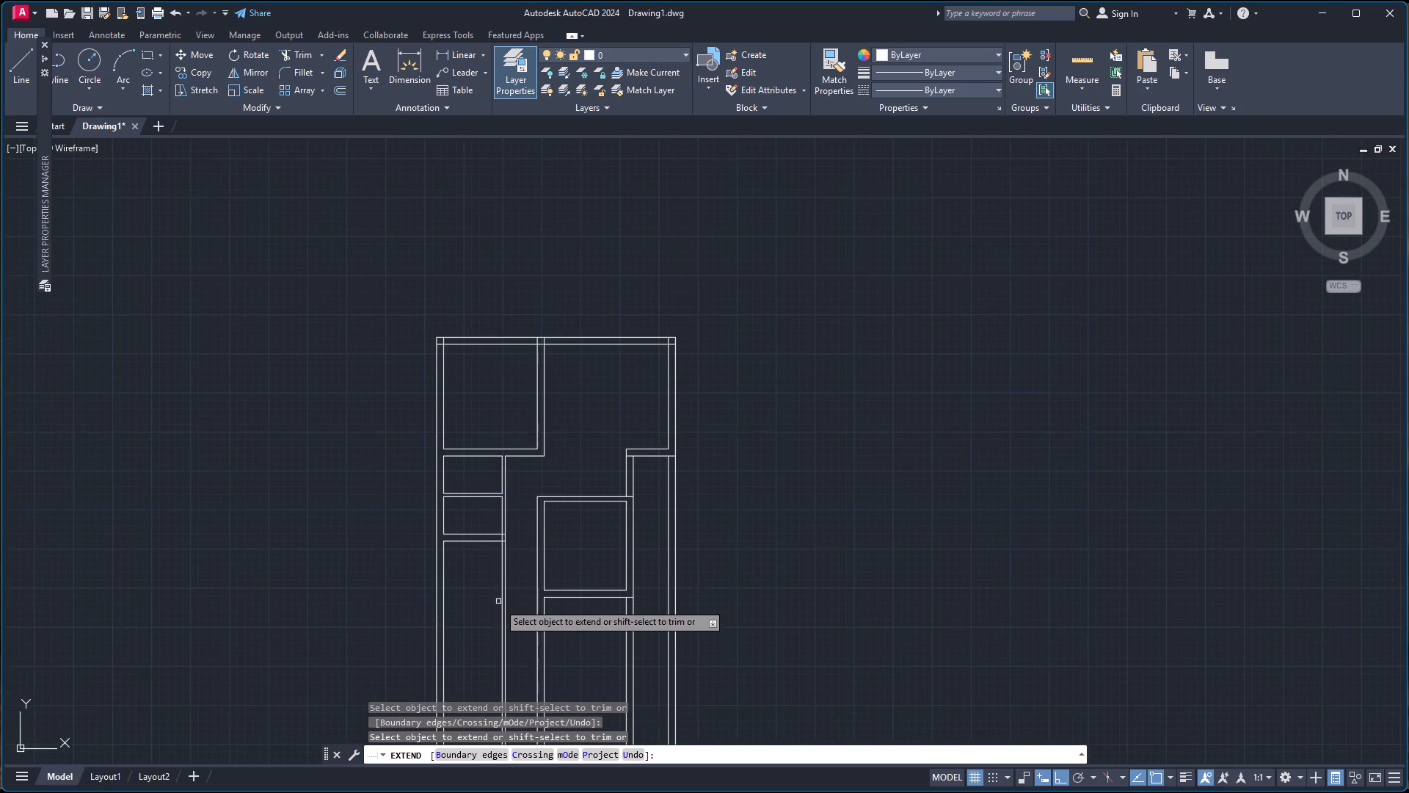
{"action": "scroll", "coordinate": [498, 603], "scroll_direction": "up", "scroll_amount": 4}
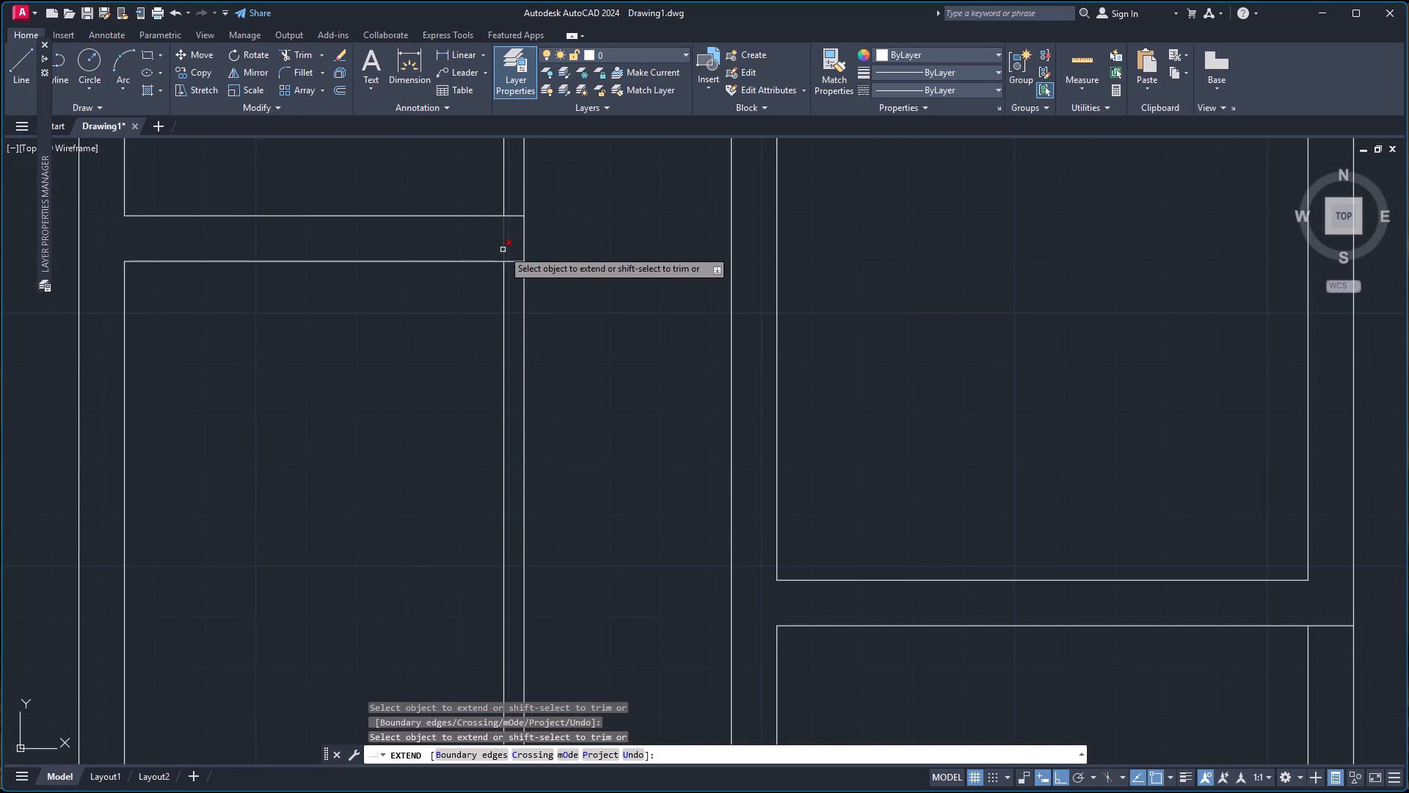
{"action": "left_click", "coordinate": [503, 250], "text": "shift"}
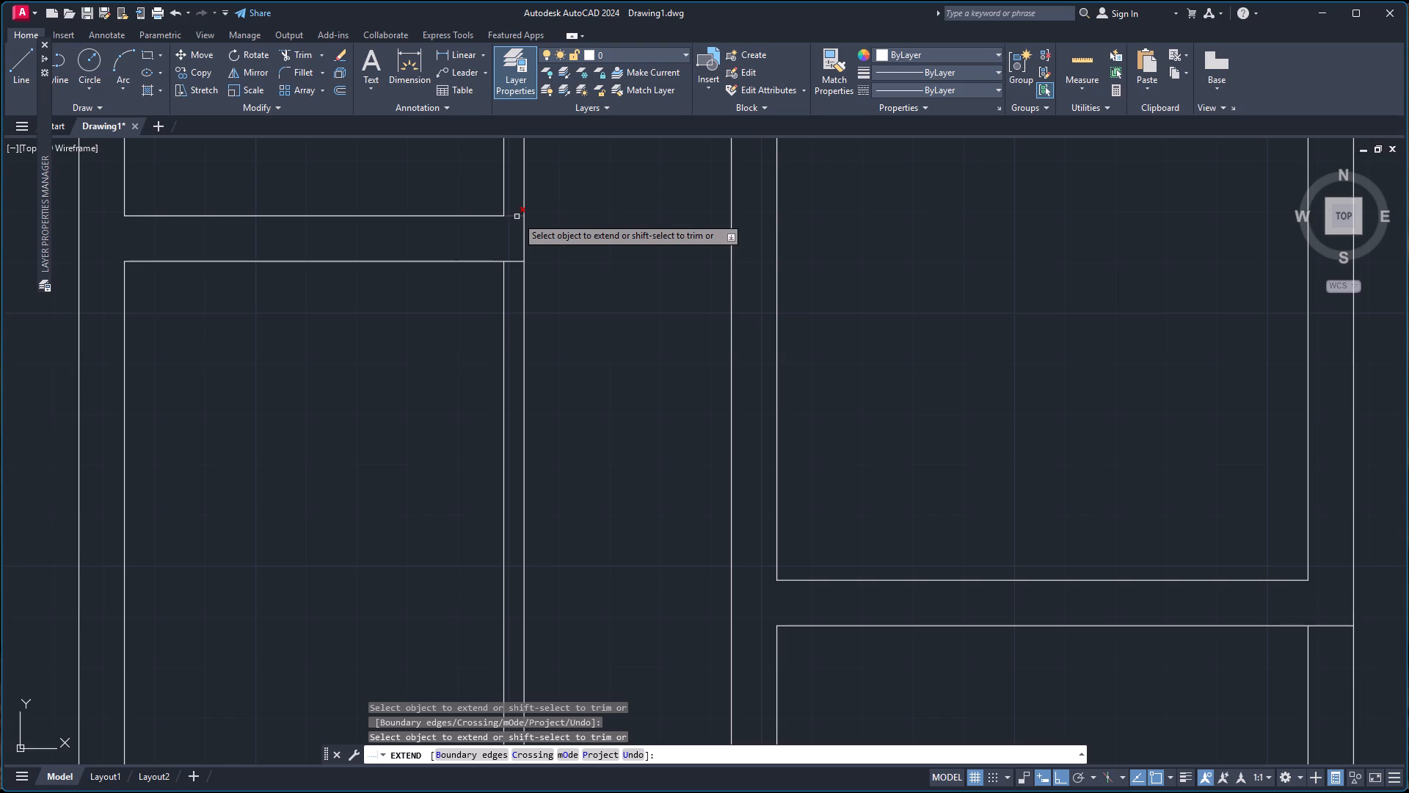
{"action": "left_click", "coordinate": [517, 217], "text": "shift"}
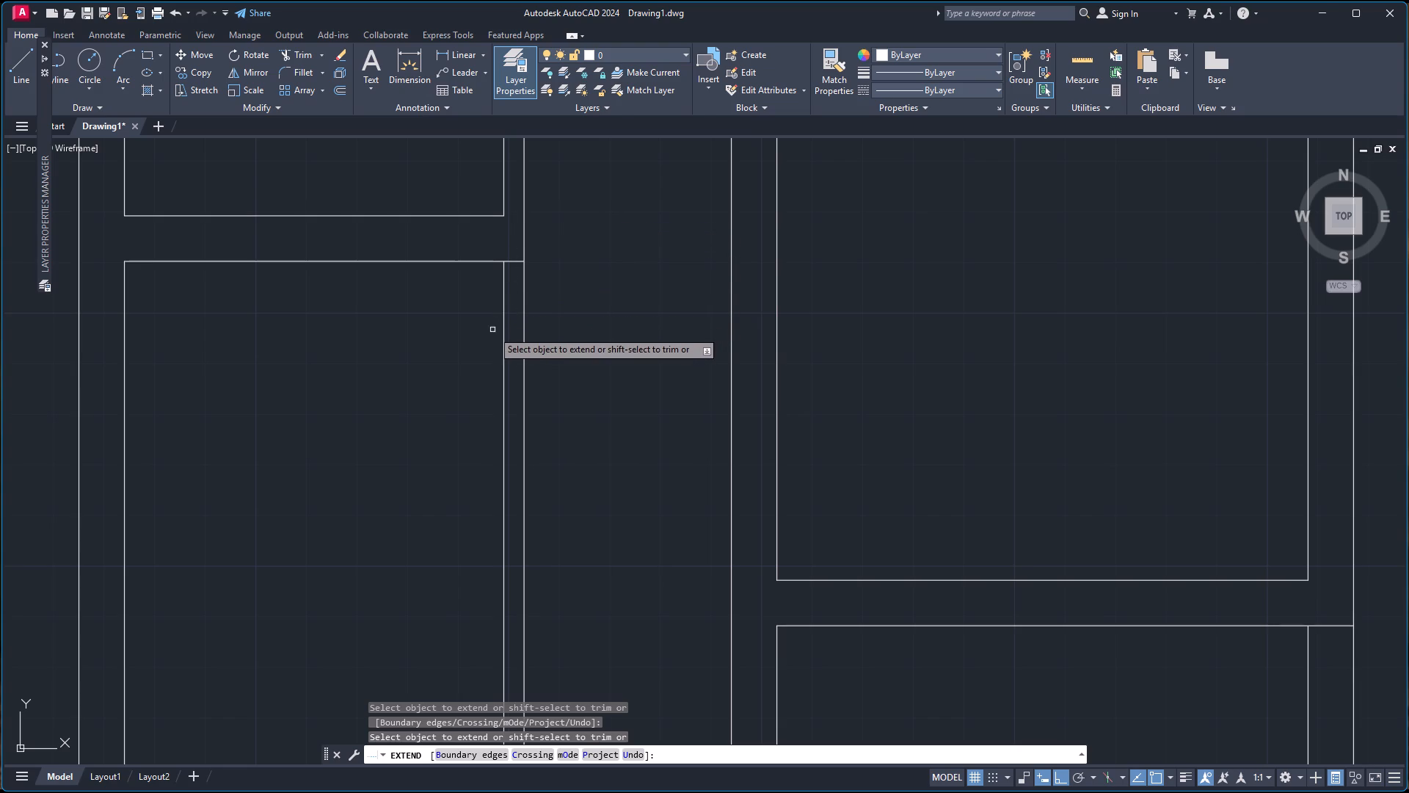
{"action": "left_click", "coordinate": [492, 338]}
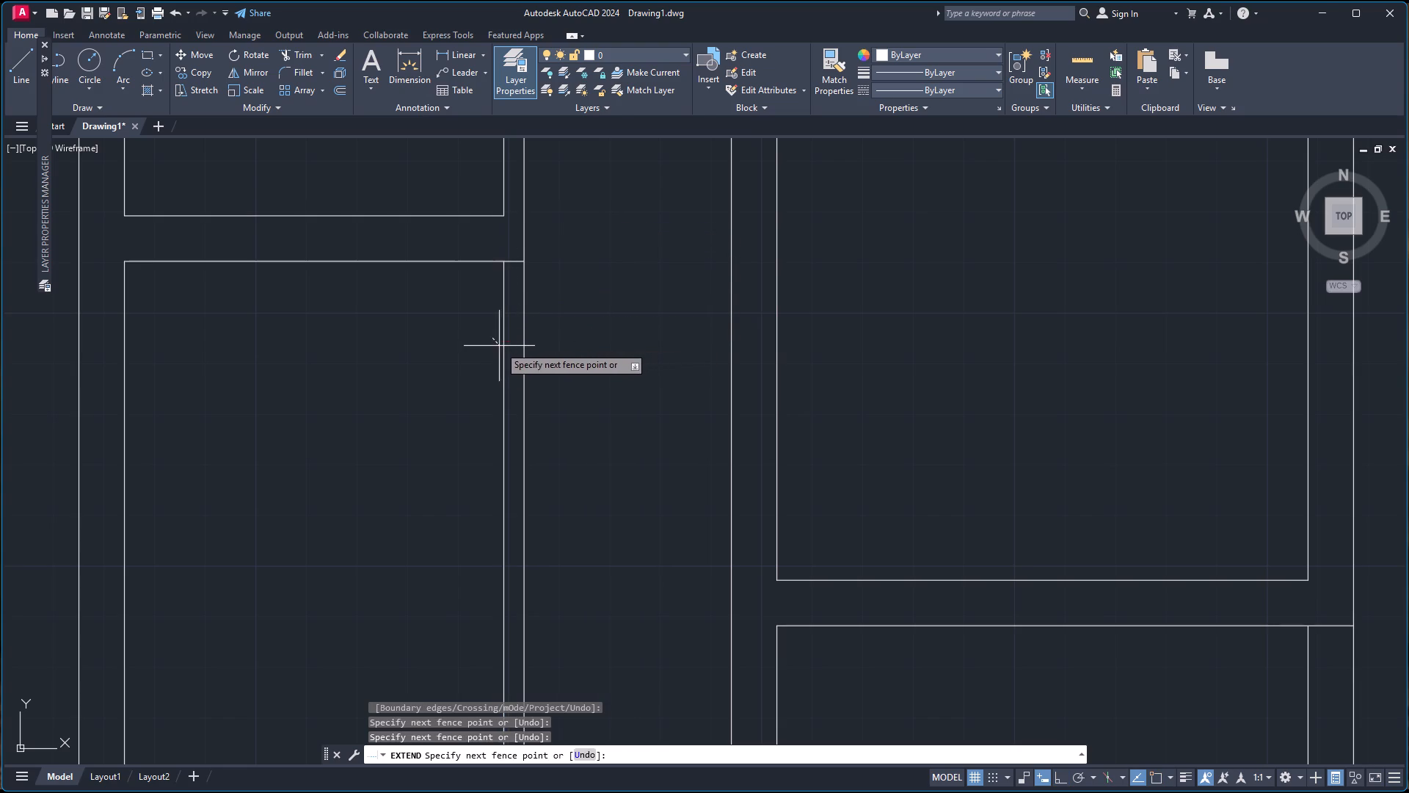
{"action": "left_click", "coordinate": [553, 334], "text": "shift"}
{"action": "scroll", "coordinate": [545, 327], "scroll_direction": "down", "scroll_amount": 3}
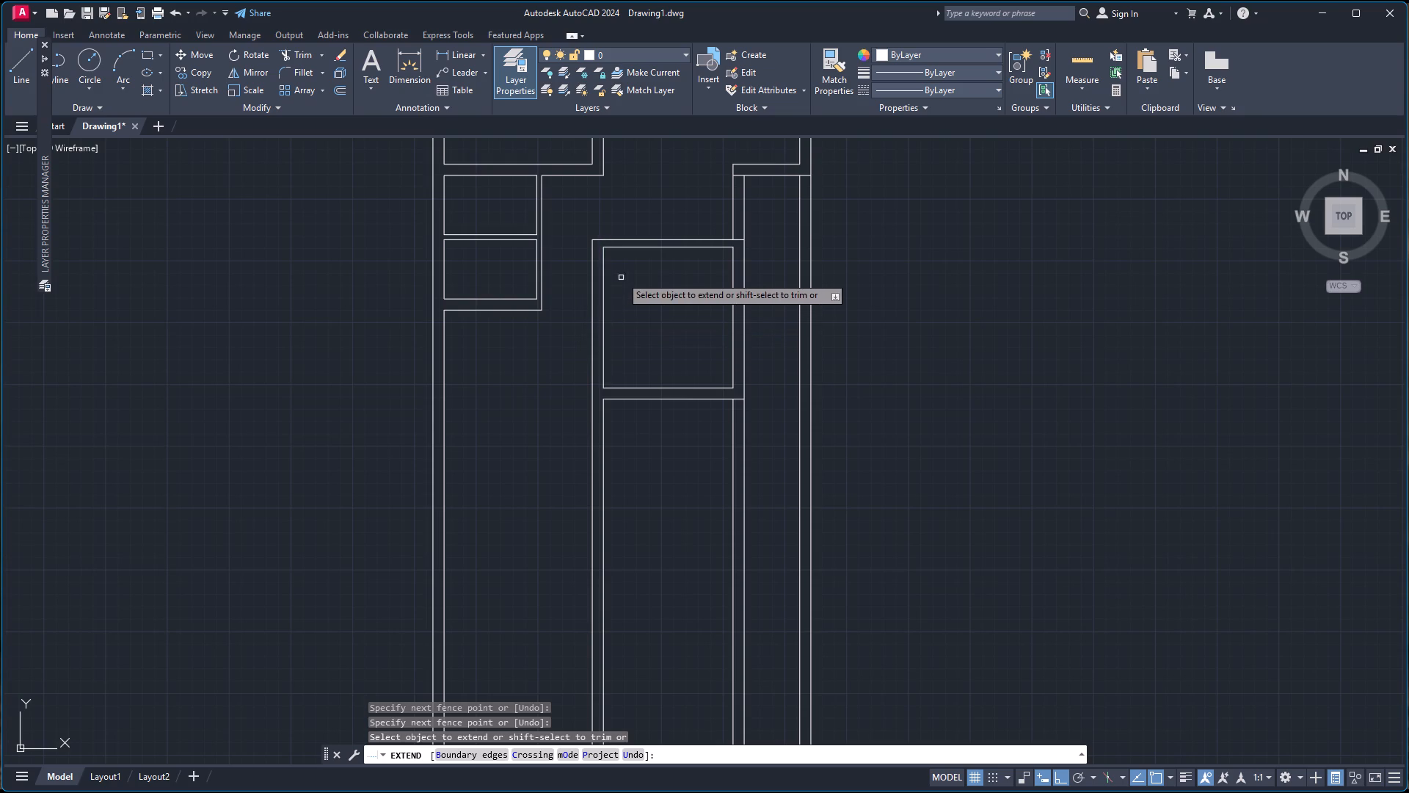
{"action": "scroll", "coordinate": [606, 236], "scroll_direction": "up", "scroll_amount": 1}
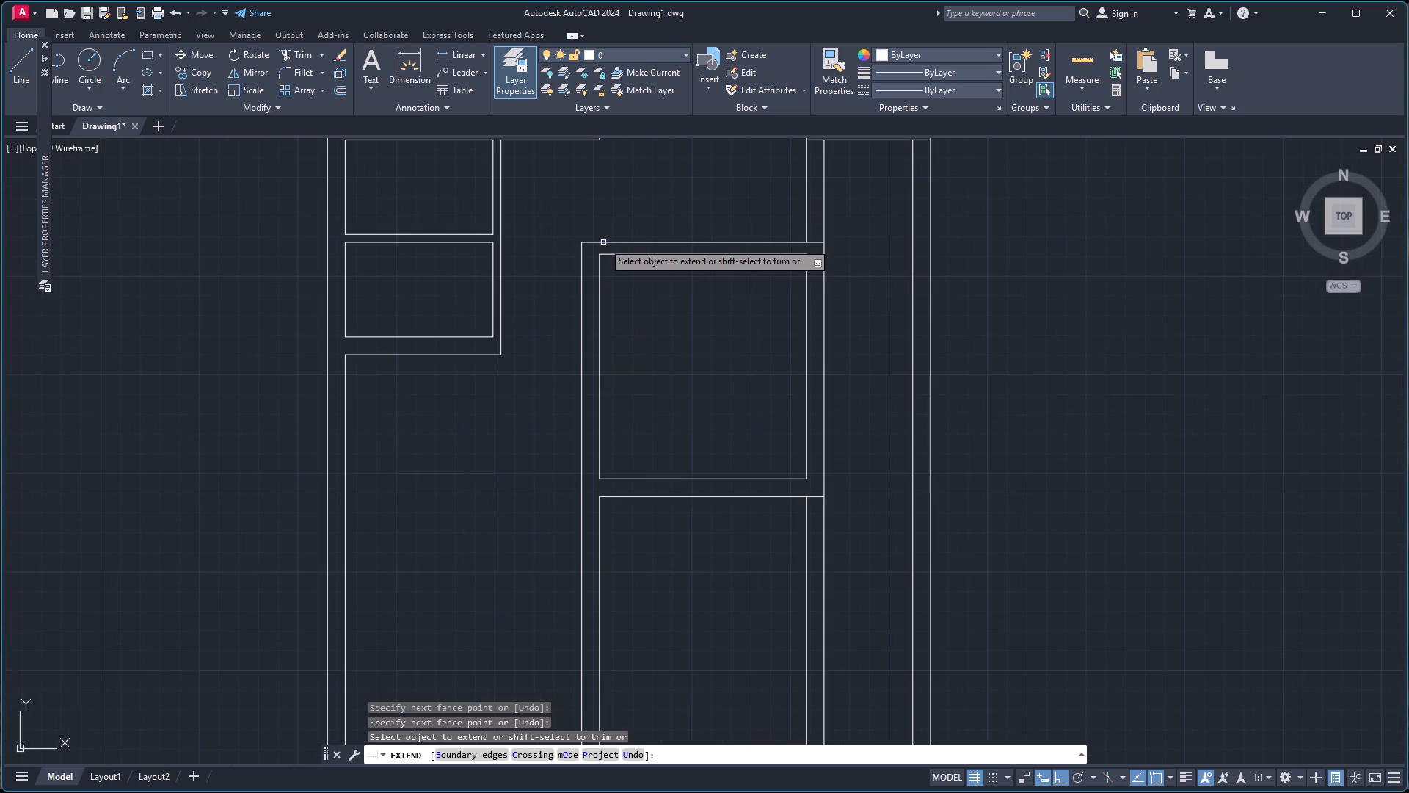
{"action": "key", "text": "Escape"}
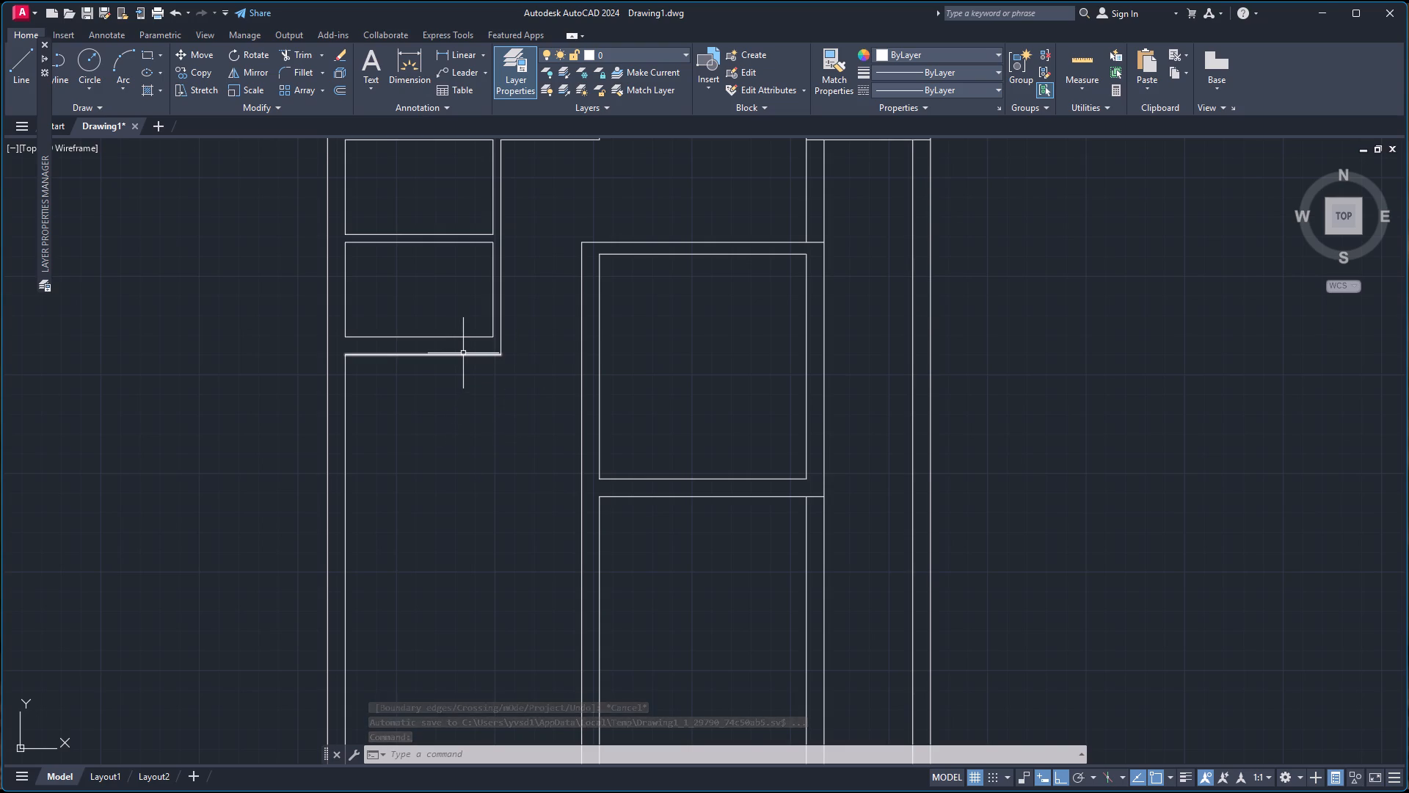
Offset the lower line of the 9" wall beneath the two small left rooms downward.
{"action": "key", "text": "o"}
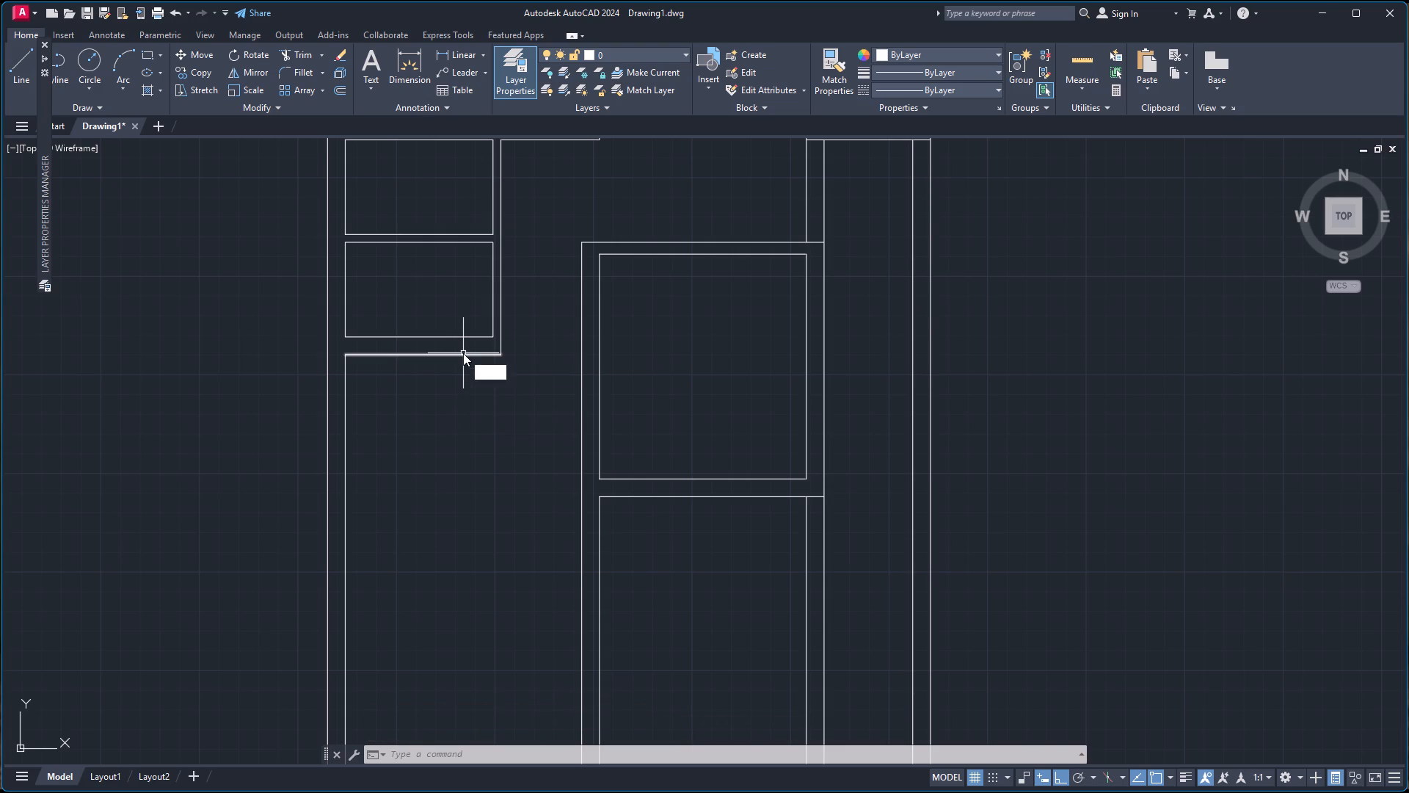
{"action": "key", "text": "Return"}
{"action": "key", "text": "Return"}
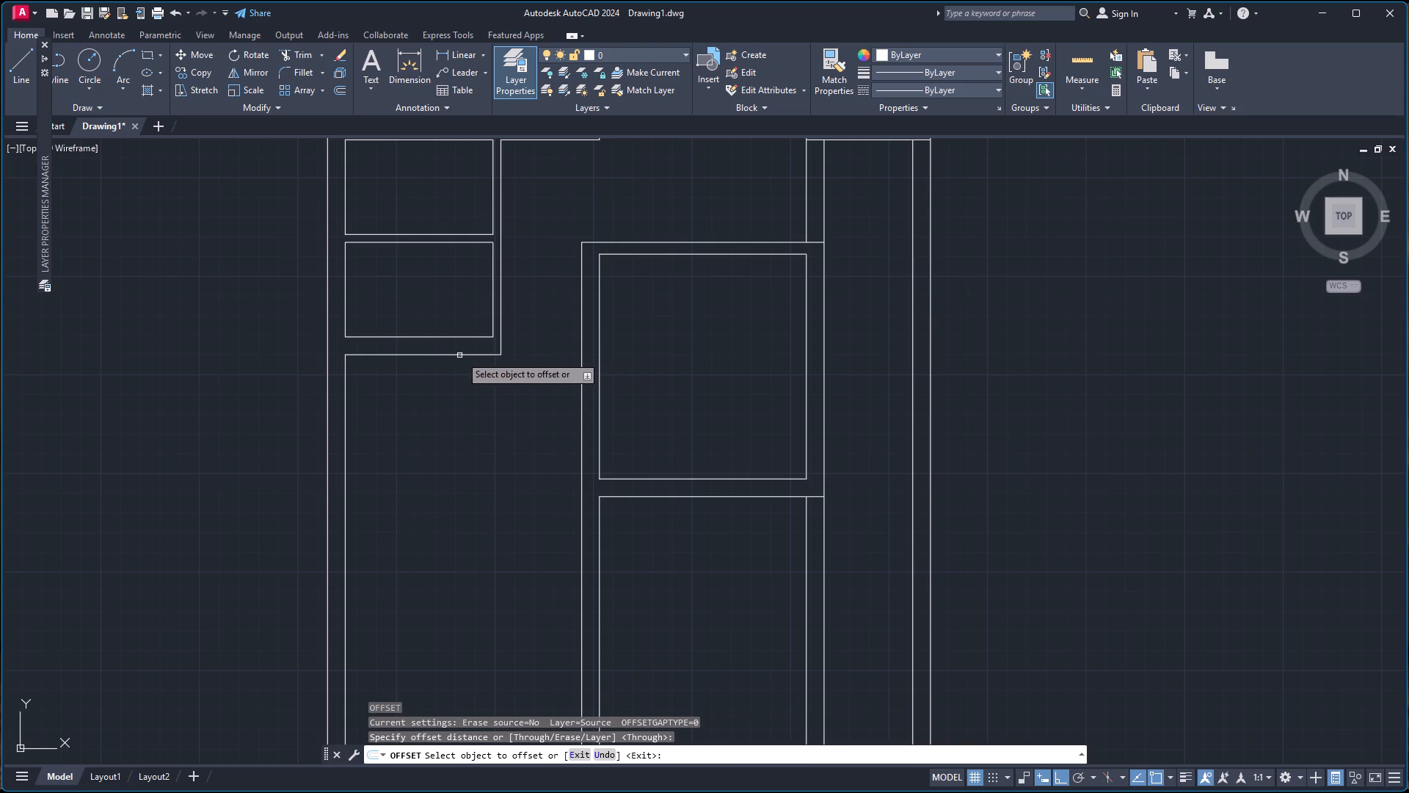
{"action": "left_click", "coordinate": [461, 354]}
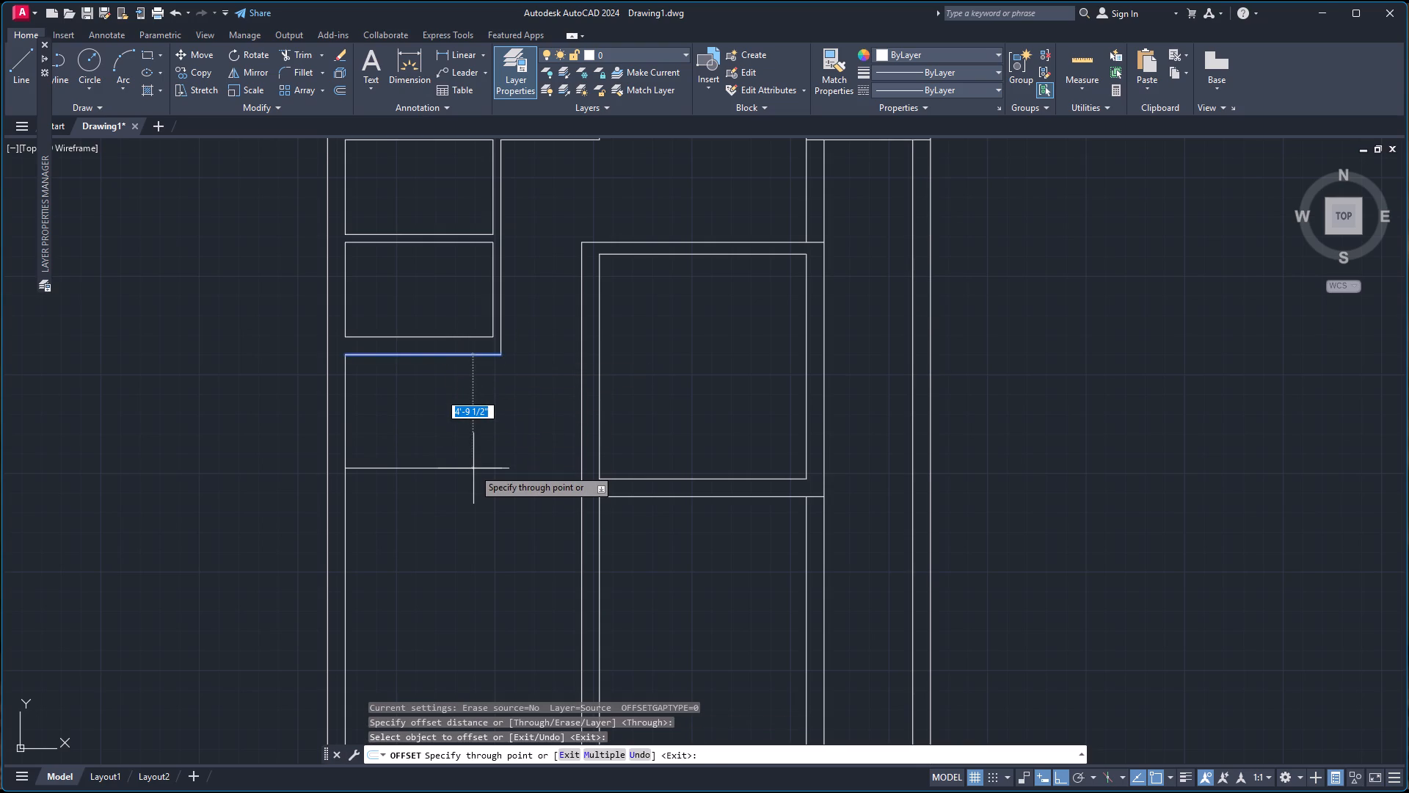
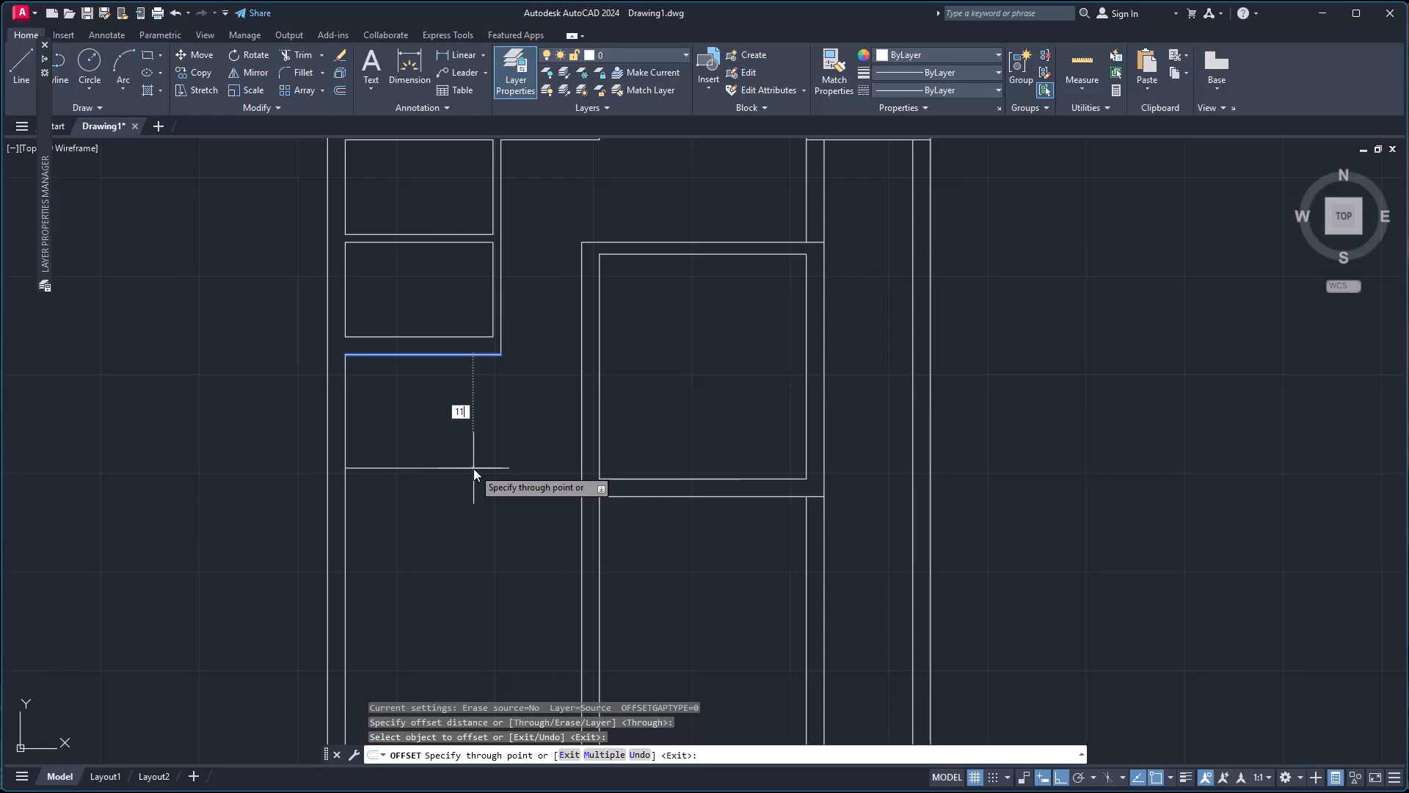
Offset the line beneath the two small left rooms 11'-9" downward, and that copy another 9" to form a wall.
{"action": "type", "text": "'-9"}
{"action": "key", "text": "Return"}
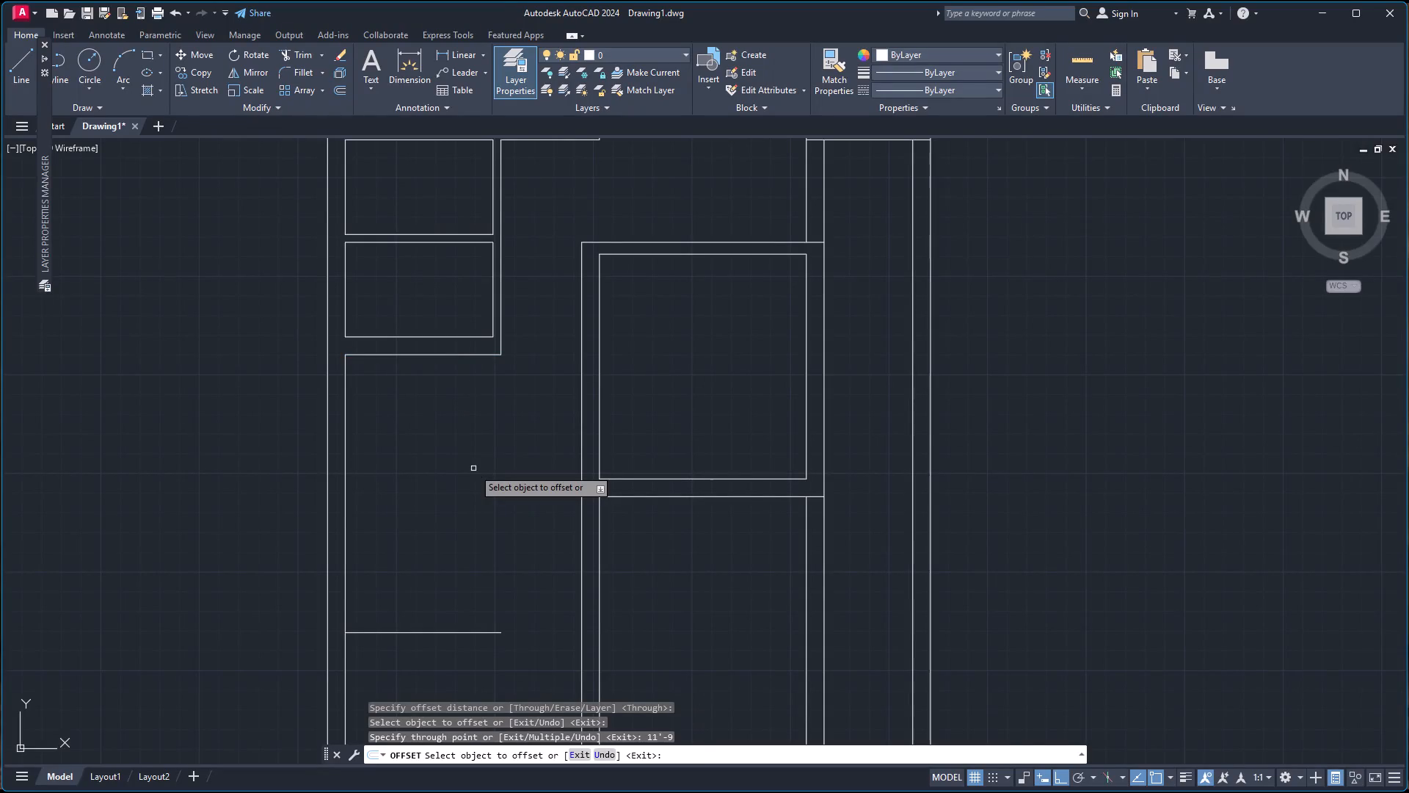
{"action": "left_click", "coordinate": [466, 632]}
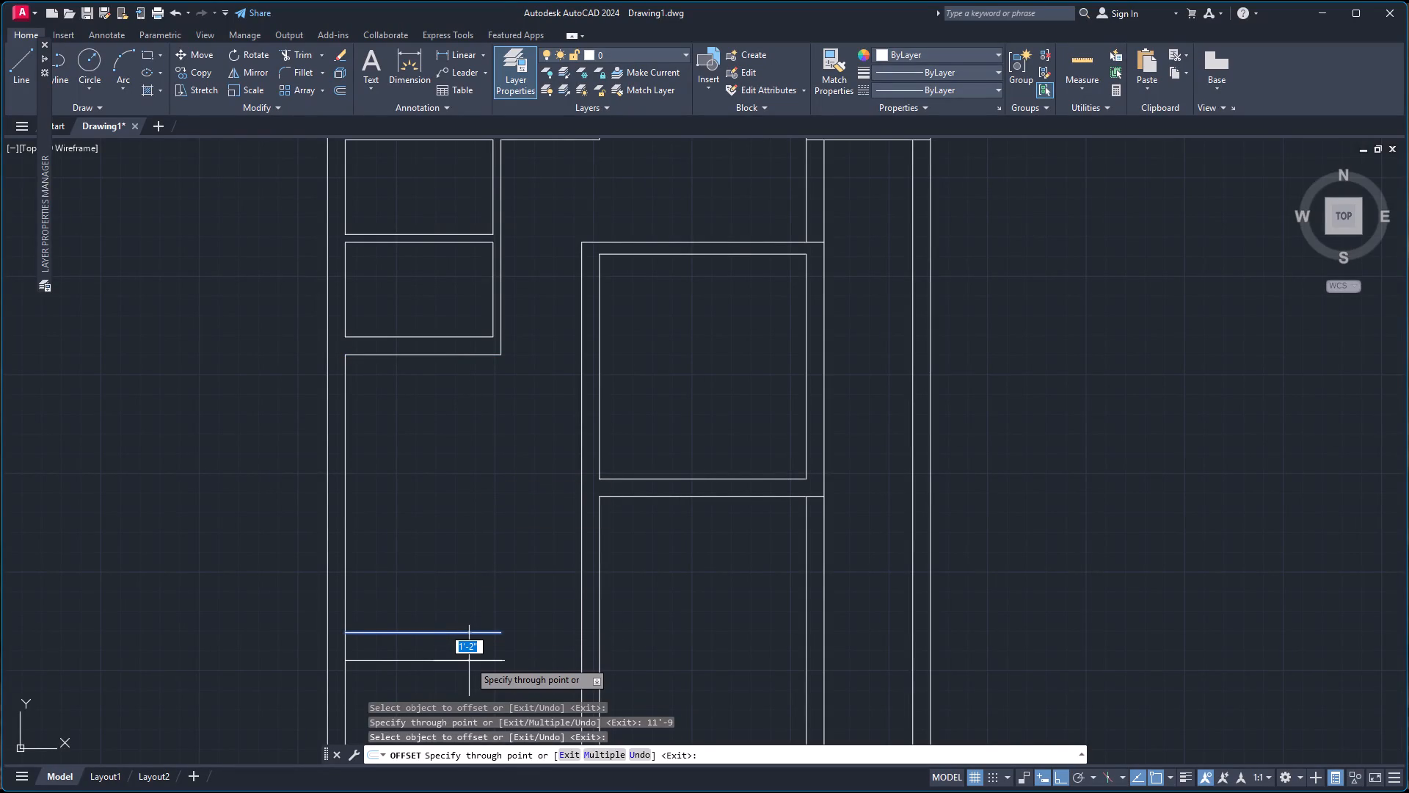
{"action": "key", "text": "9"}
{"action": "key", "text": "Return"}
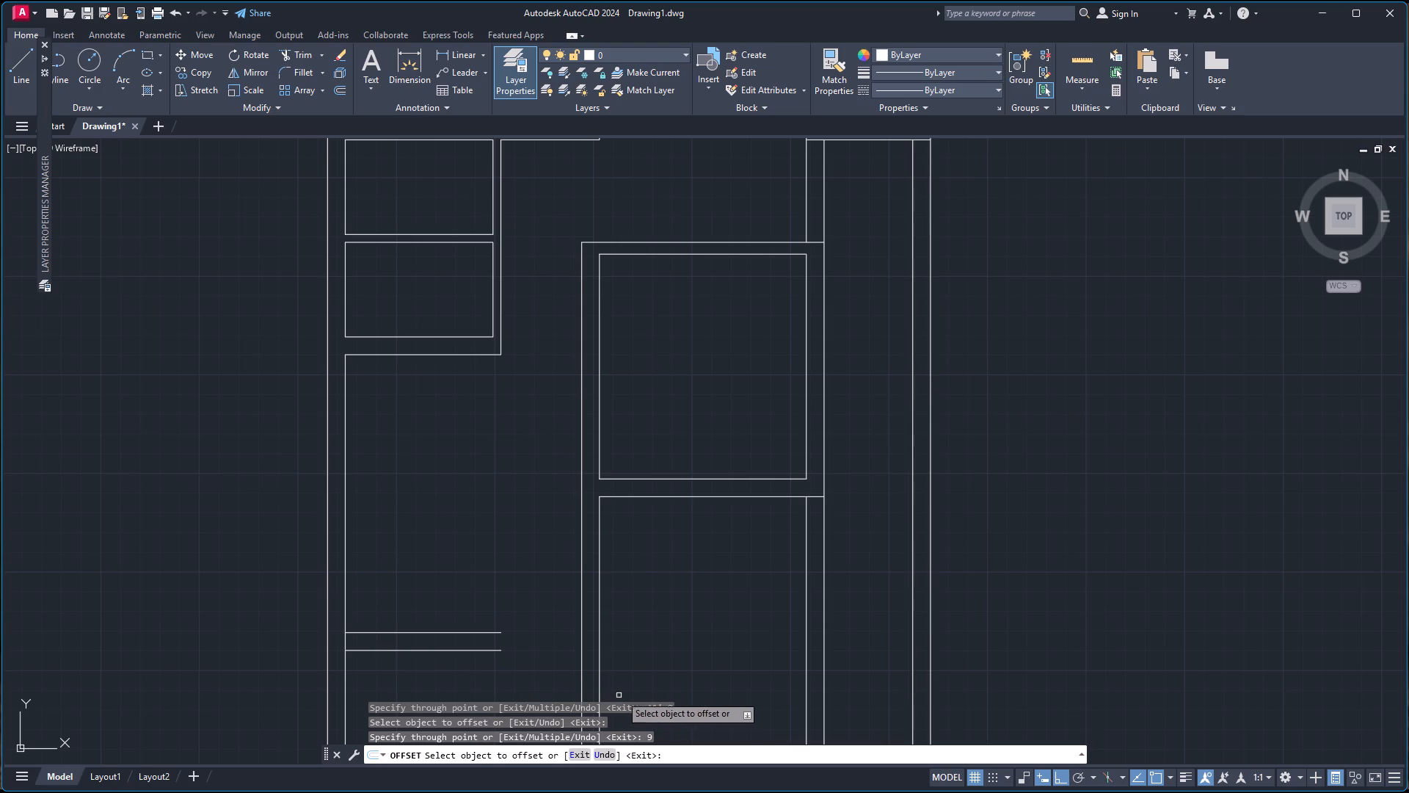
Offset the lower line of the central room's bottom wall 12'-6" downward.
{"action": "scroll", "coordinate": [789, 537], "scroll_direction": "down", "scroll_amount": 2}
{"action": "scroll", "coordinate": [797, 574], "scroll_direction": "up", "scroll_amount": 1}
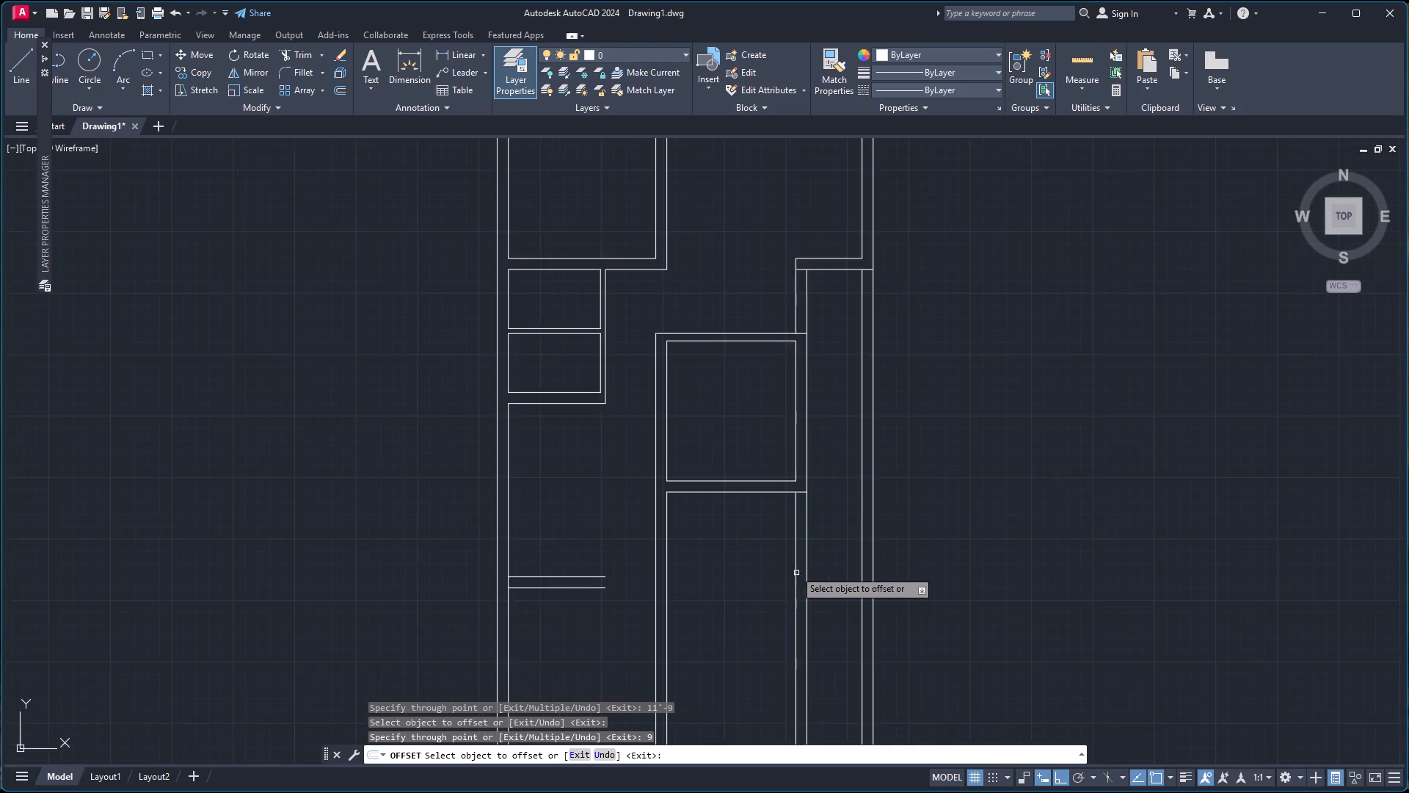
{"action": "scroll", "coordinate": [793, 568], "scroll_direction": "up", "scroll_amount": 2}
{"action": "scroll", "coordinate": [790, 563], "scroll_direction": "down", "scroll_amount": 1}
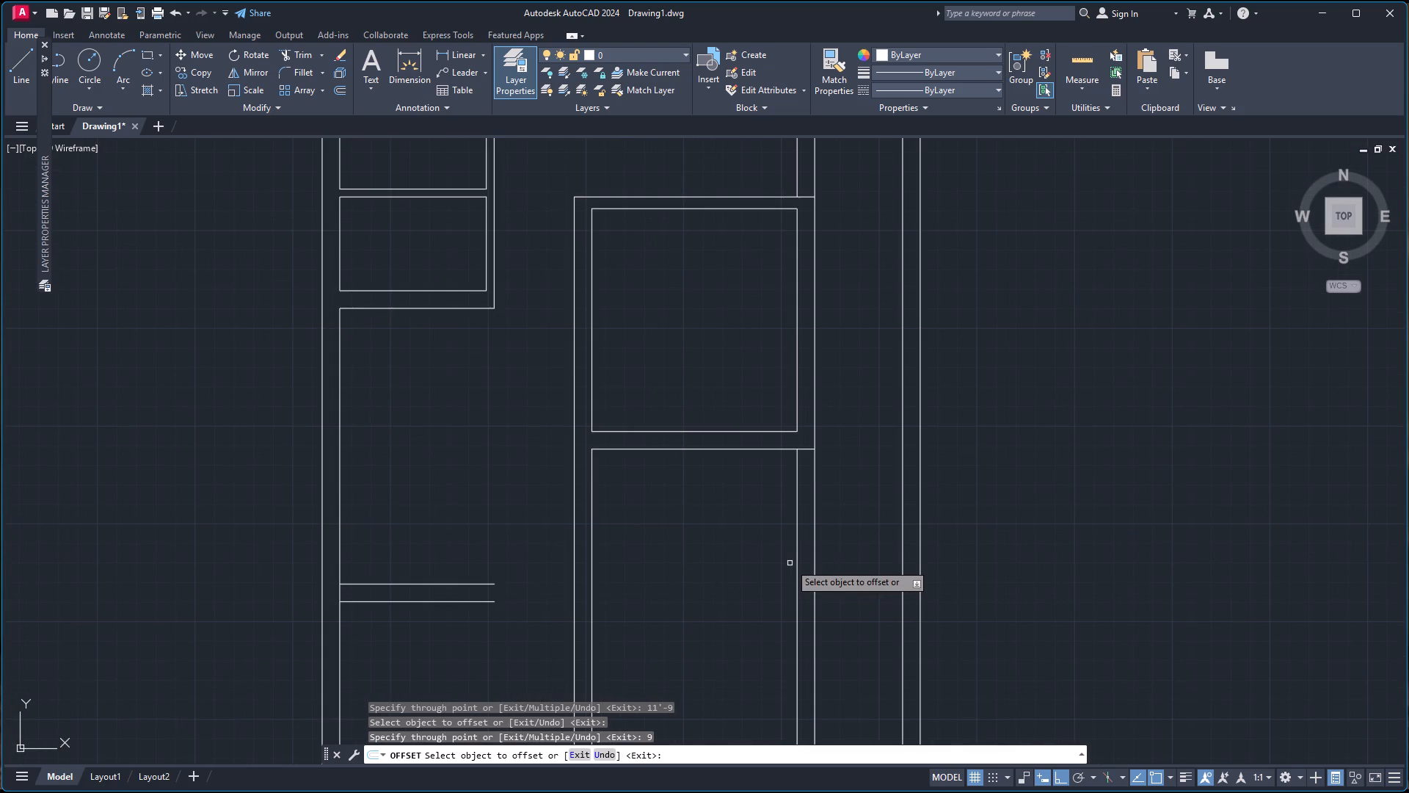
{"action": "left_click", "coordinate": [746, 449]}
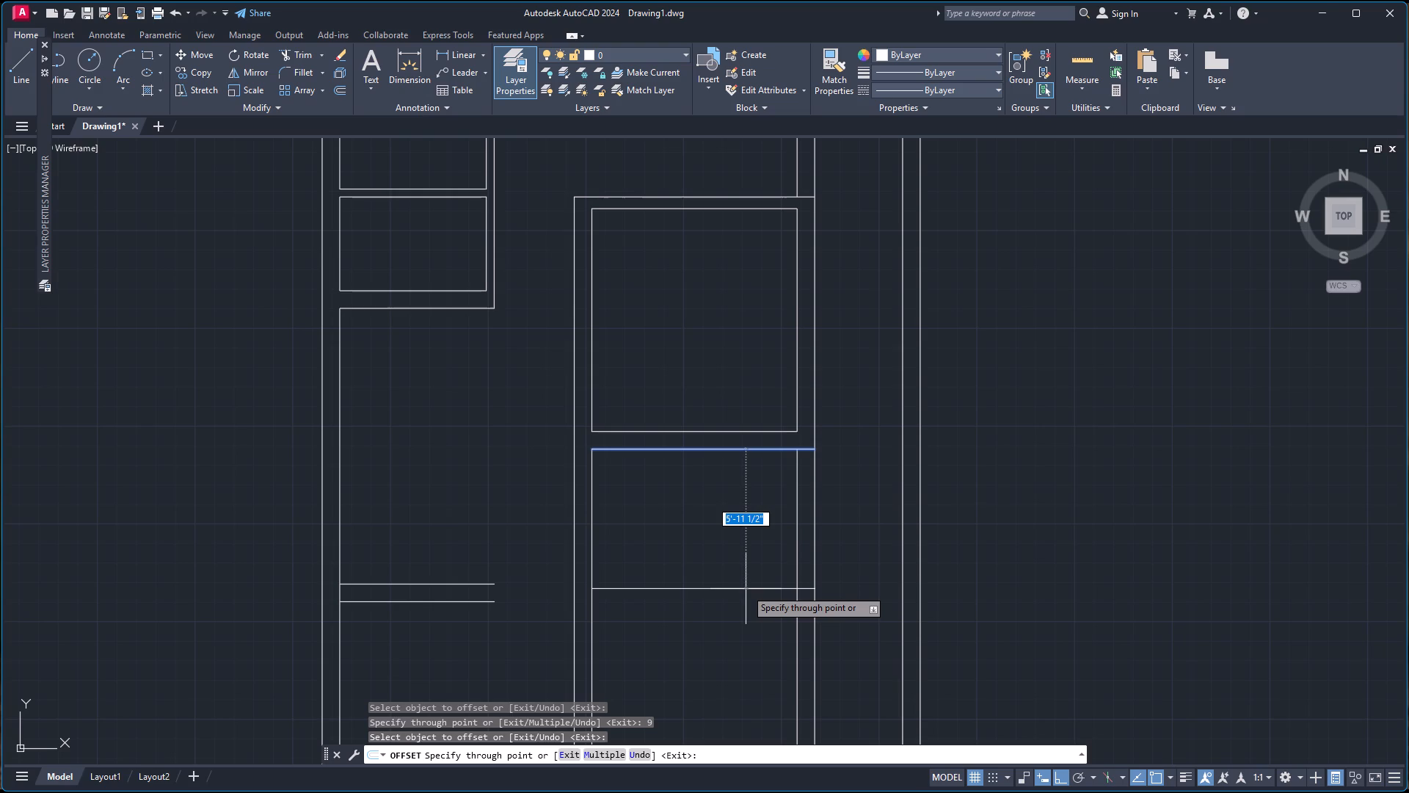
{"action": "type", "text": "12"}
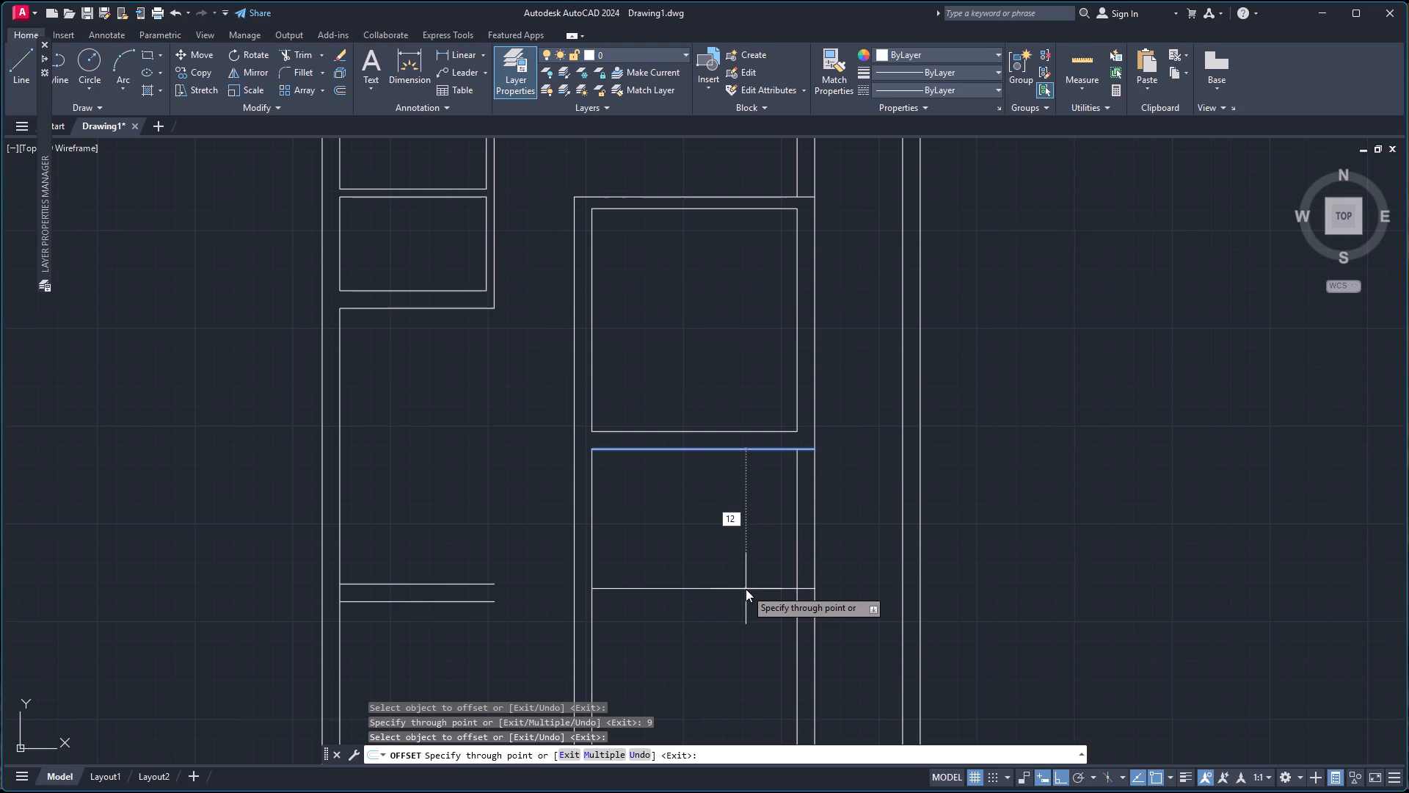
{"action": "key", "text": "minus"}
{"action": "key", "text": "BackSpace"}
{"action": "type", "text": "'-"}
{"action": "key", "text": "6"}
{"action": "key", "text": "Return"}
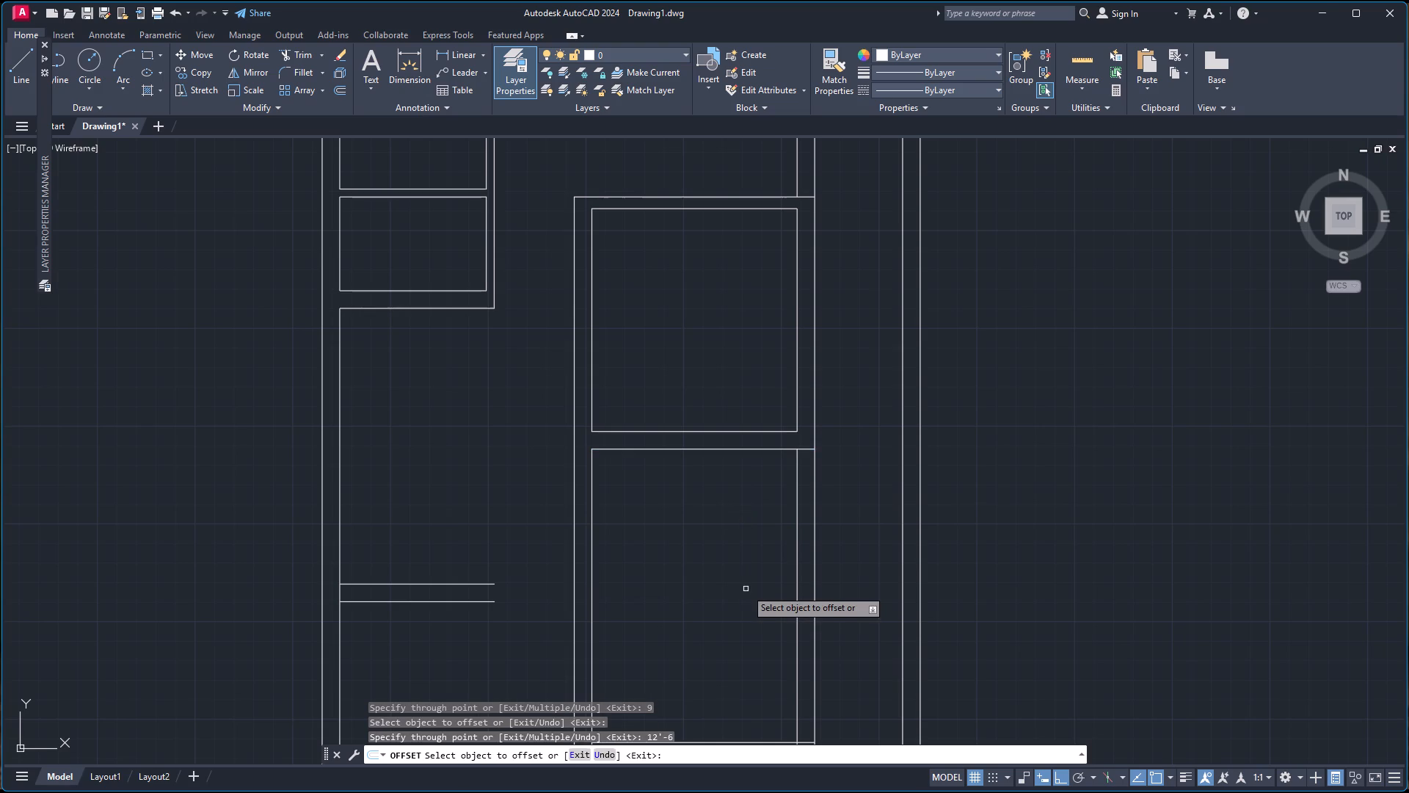
{"action": "scroll", "coordinate": [746, 612], "scroll_direction": "down", "scroll_amount": 2}
{"action": "scroll", "coordinate": [743, 648], "scroll_direction": "up", "scroll_amount": 1}
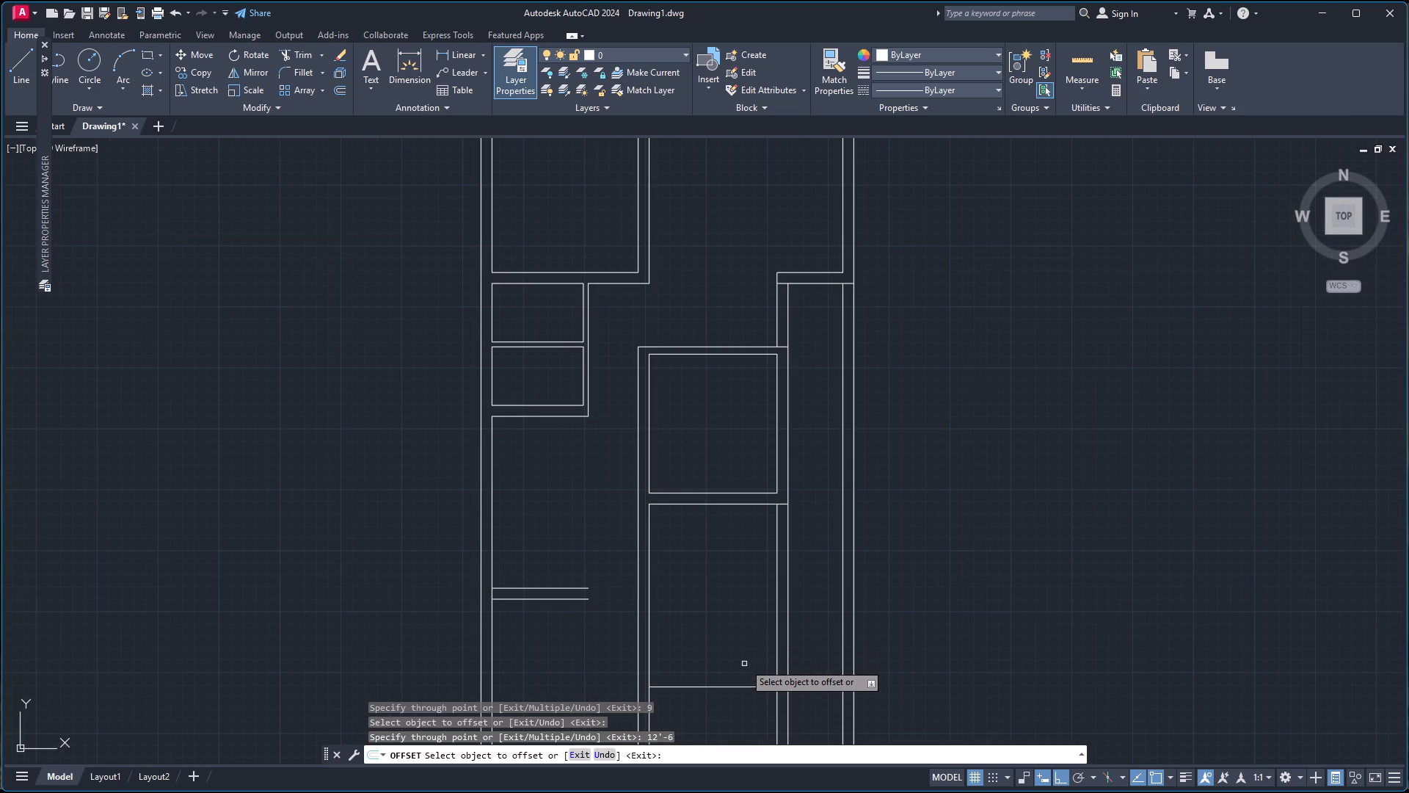
{"action": "key", "text": "Escape"}
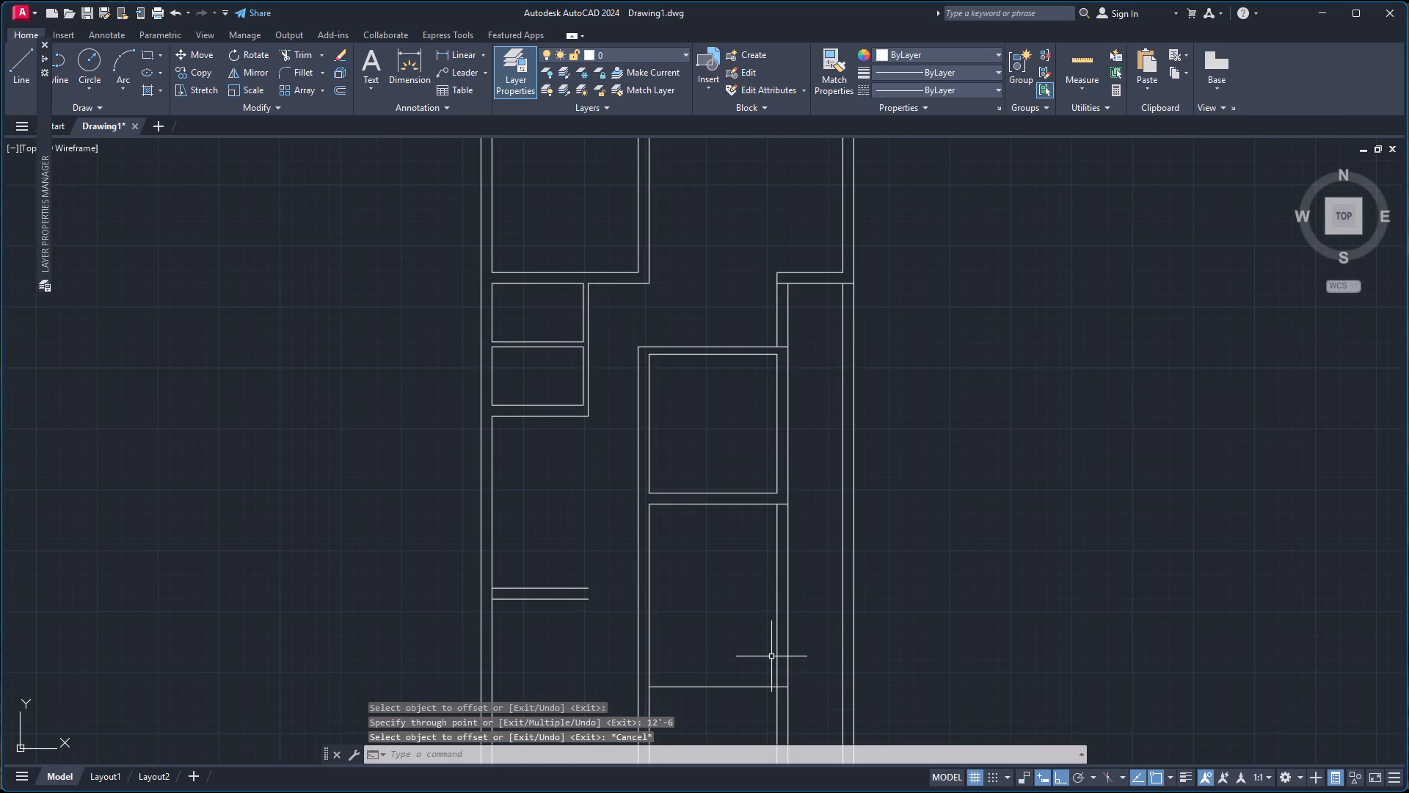
Trim both vertical lines below the central room's lower-right corner, above and below the new horizontal line.
{"action": "type", "text": "tr"}
{"action": "key", "text": "Return"}
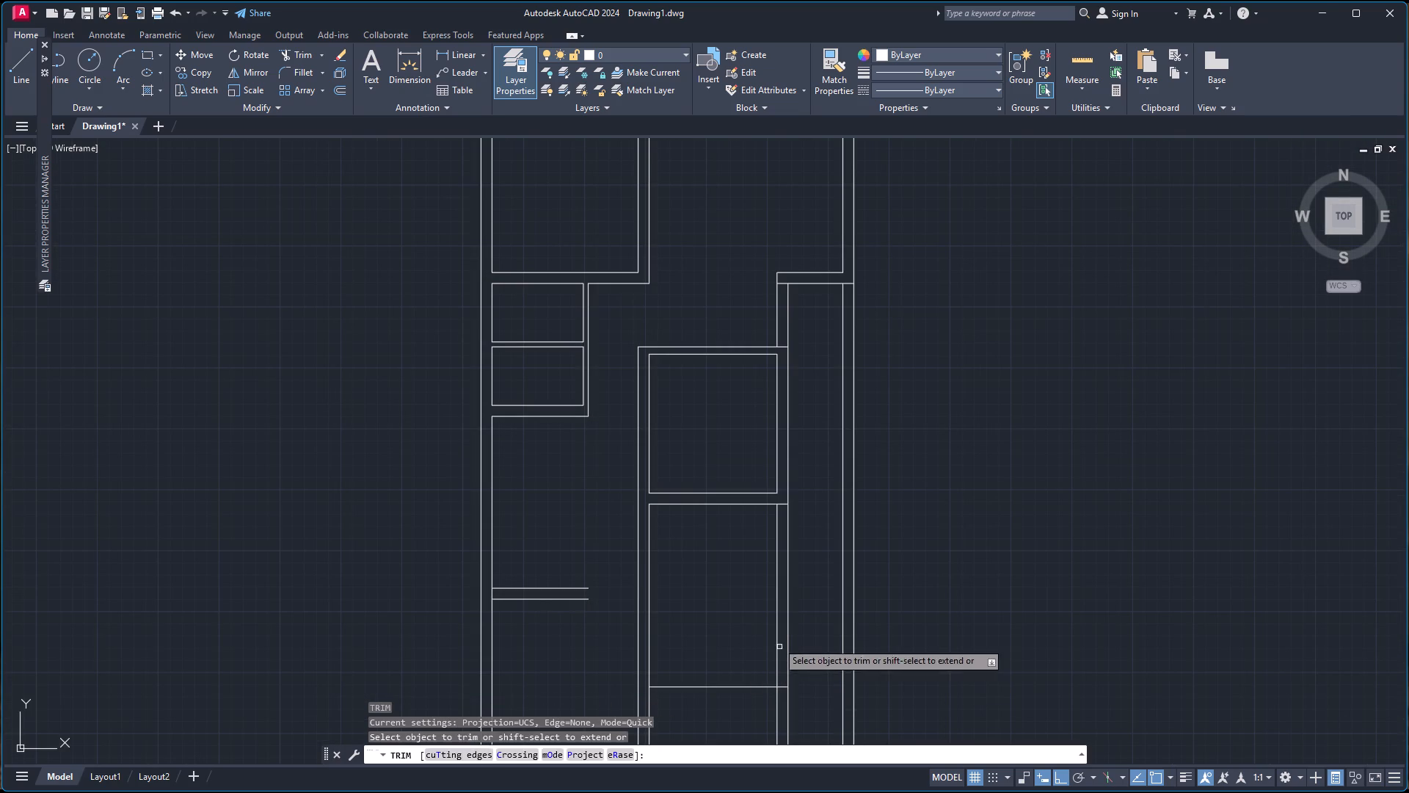
{"action": "left_click", "coordinate": [757, 618]}
{"action": "left_click", "coordinate": [799, 617]}
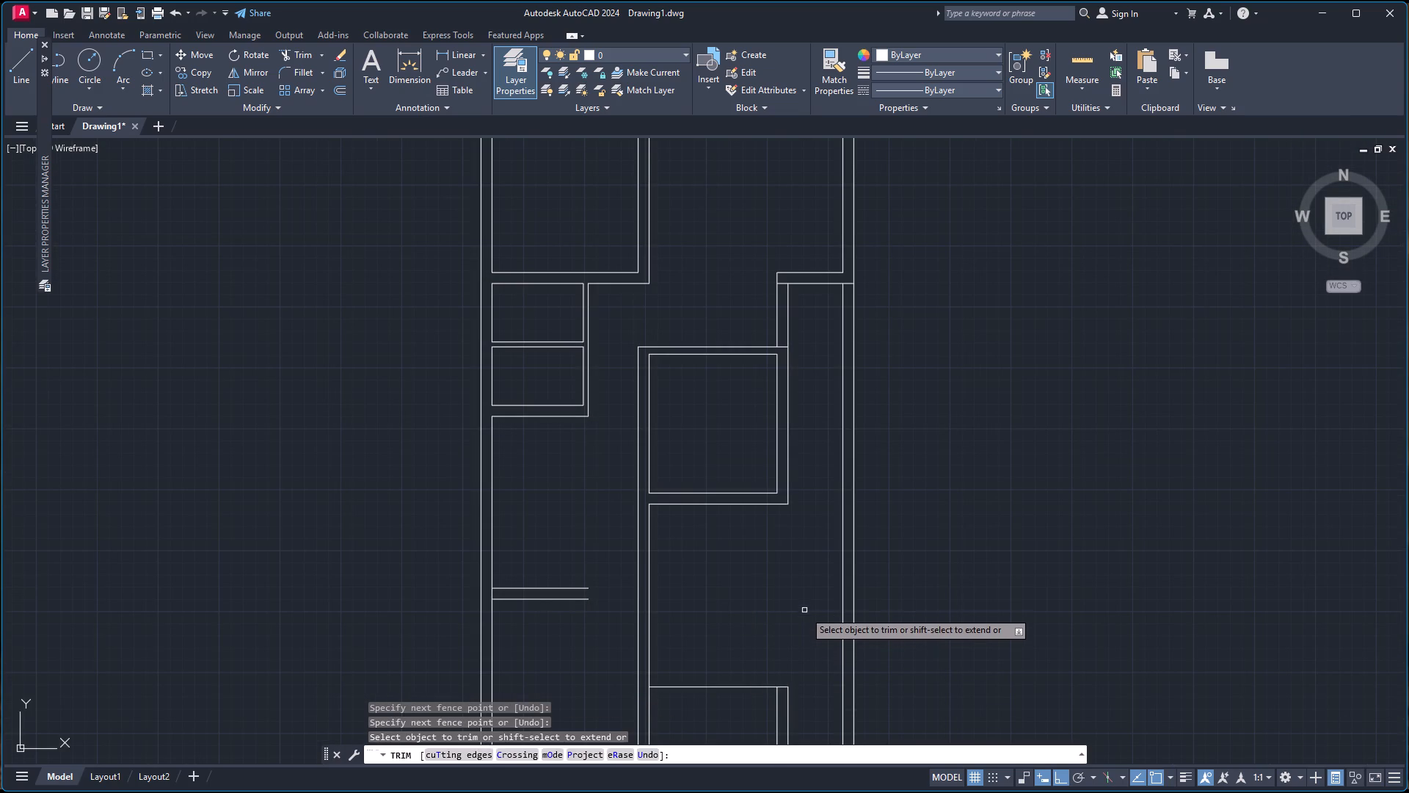
{"action": "left_click", "coordinate": [761, 717]}
{"action": "left_click", "coordinate": [794, 711]}
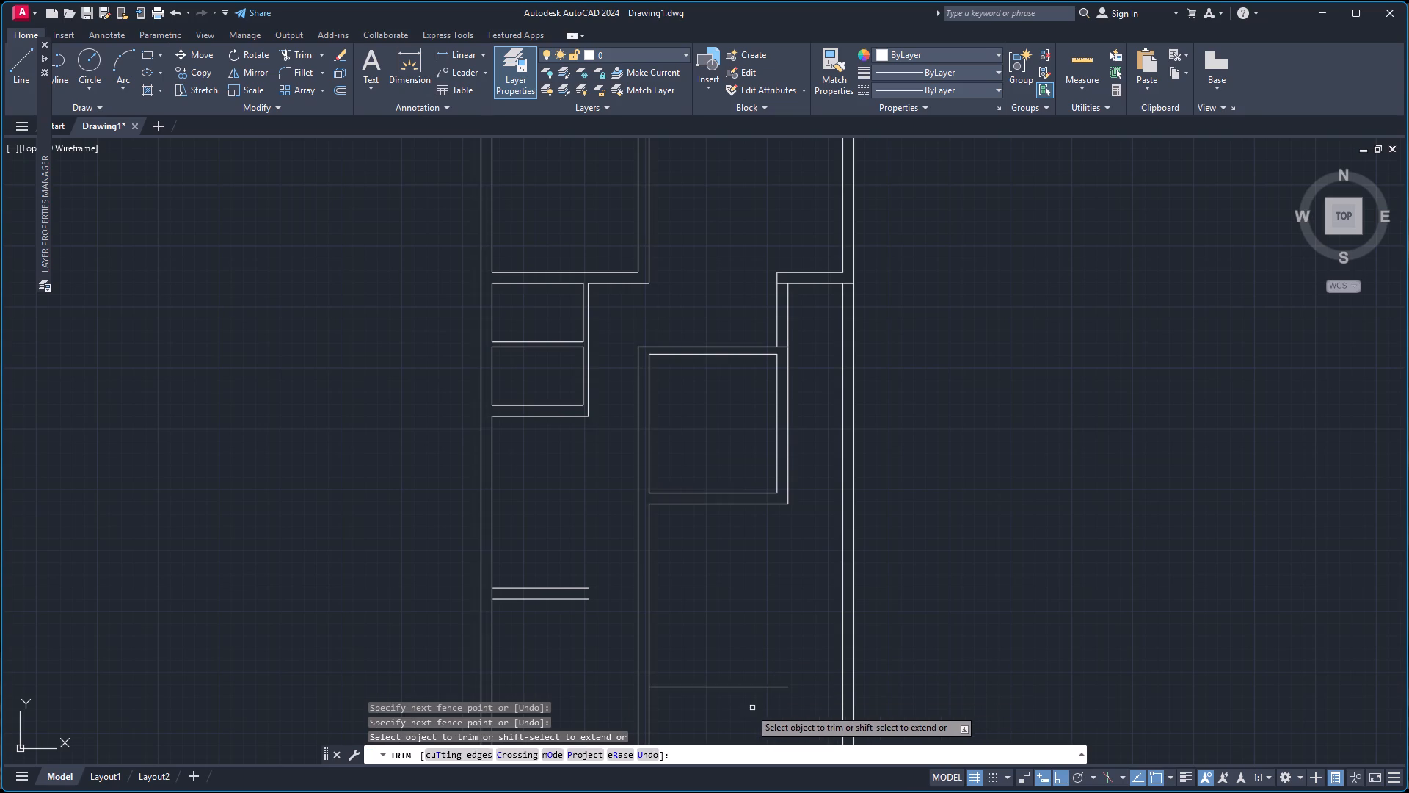
{"action": "key", "text": "Escape"}
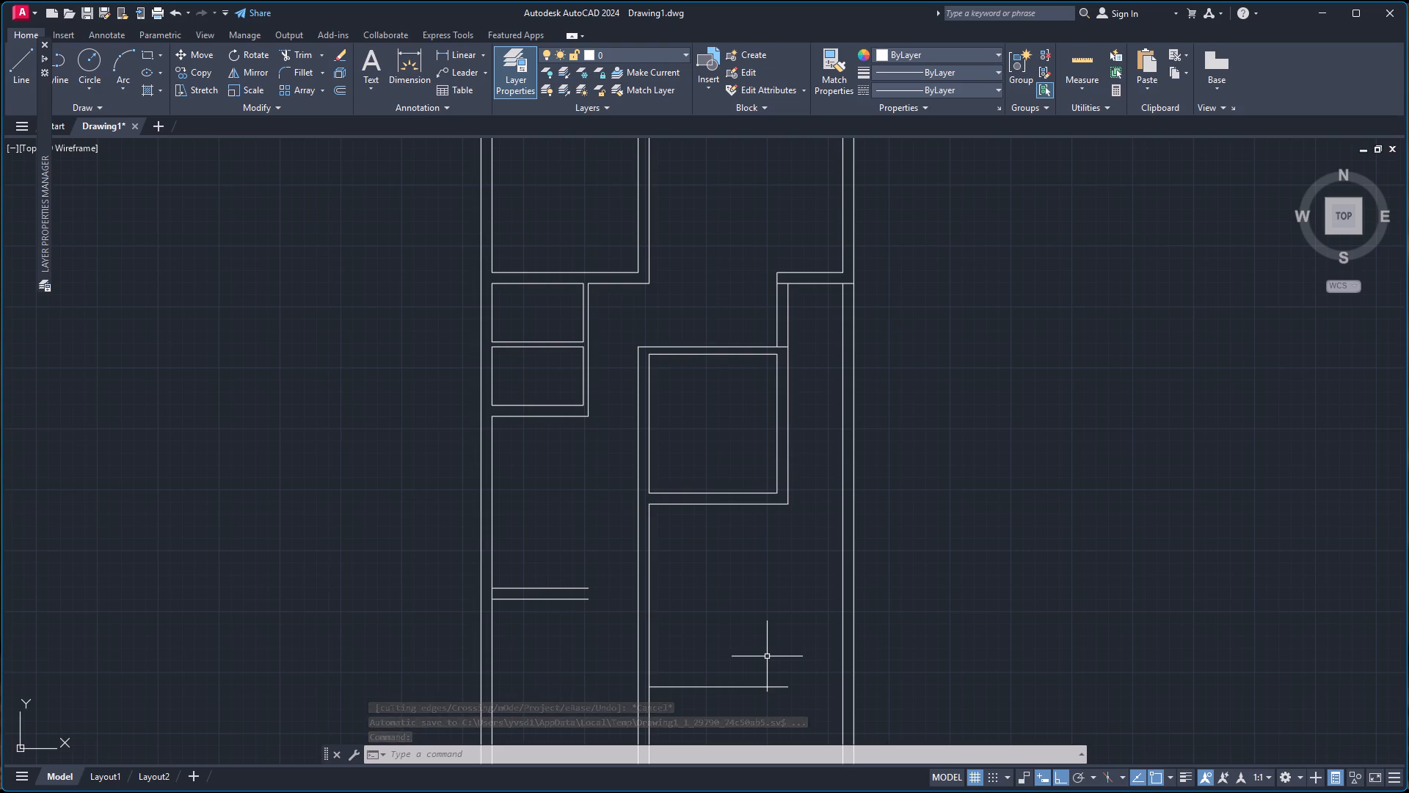
Extend the 12'-6" offset line rightward to the outer line of the right exterior wall.
{"action": "type", "text": "ex"}
{"action": "key", "text": "Return"}
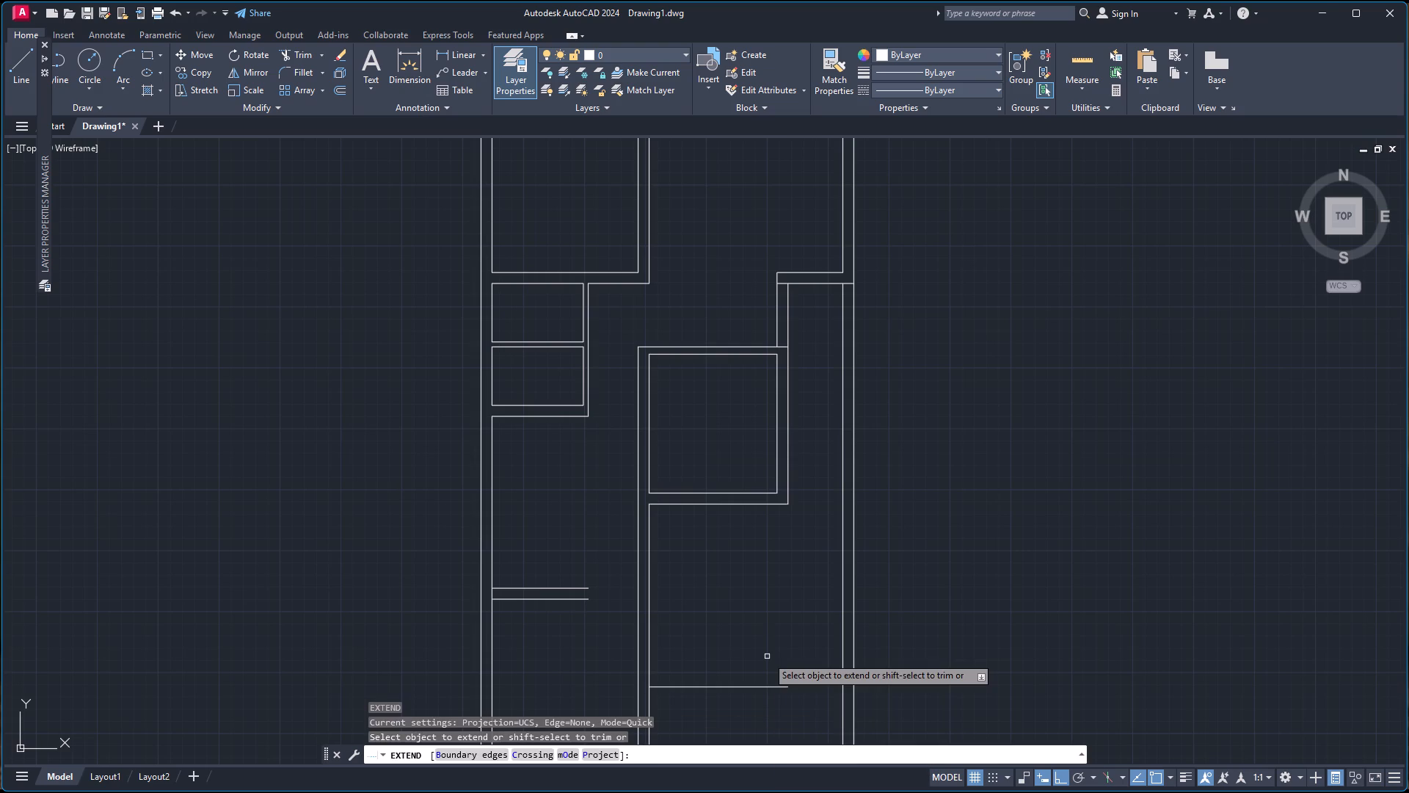
{"action": "left_click", "coordinate": [749, 685]}
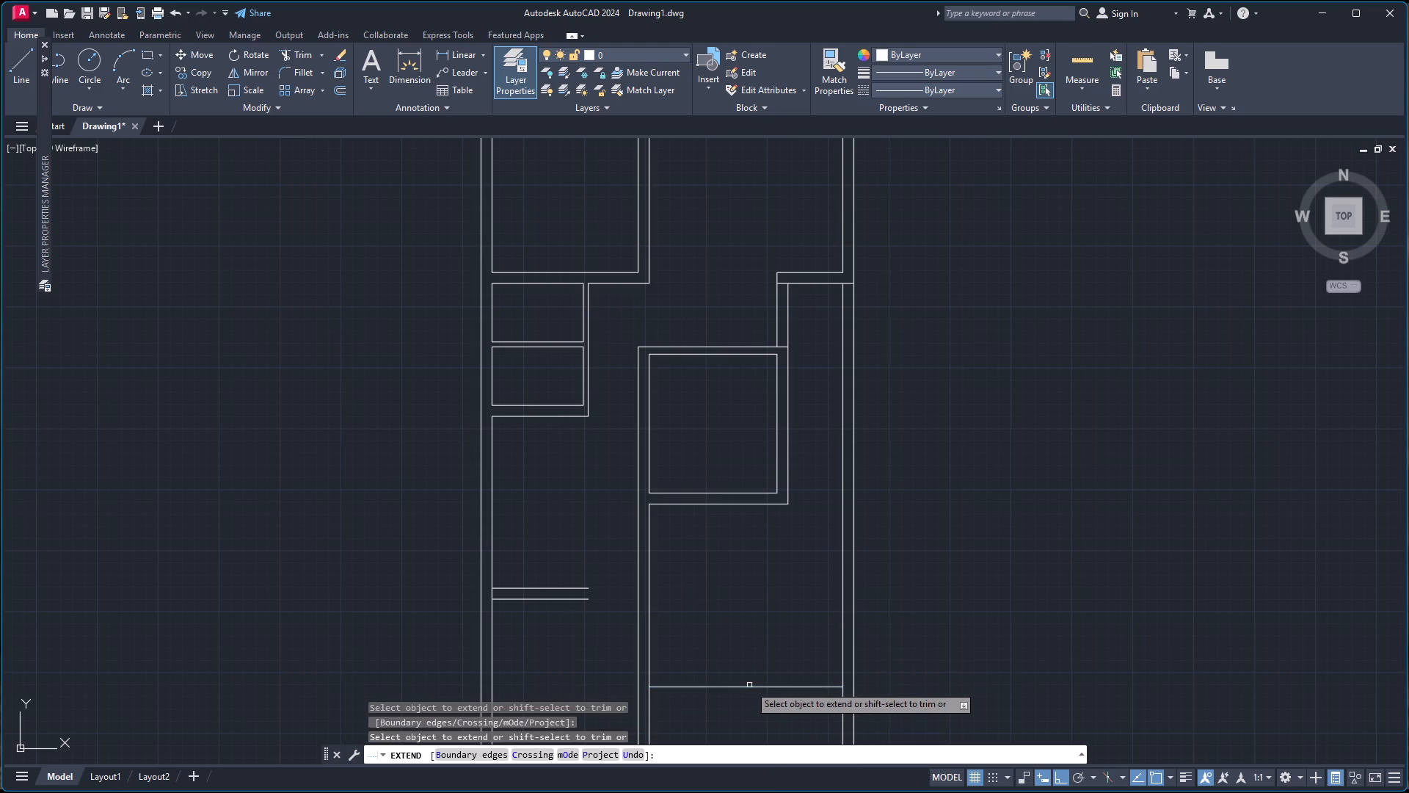
{"action": "left_click", "coordinate": [823, 687]}
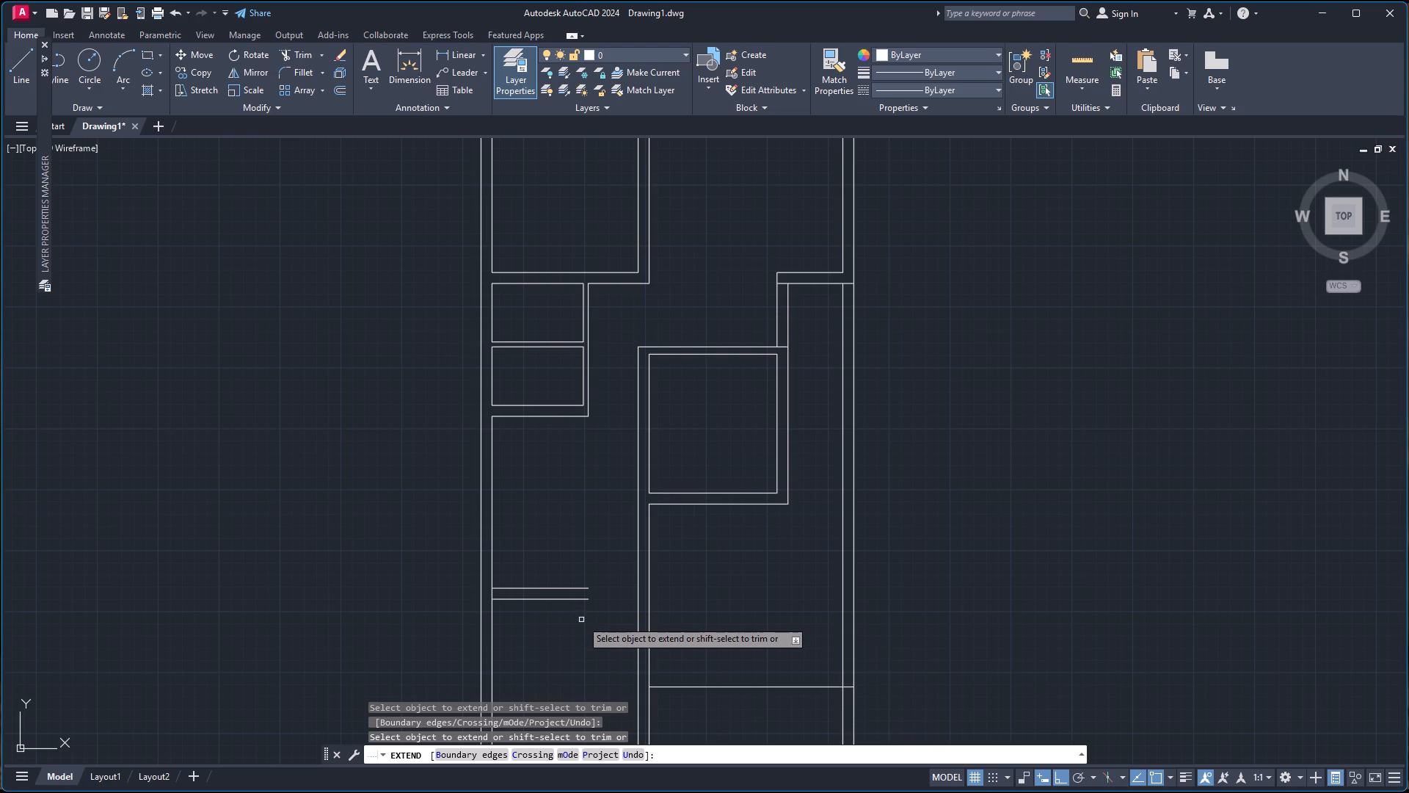
Extend the left room's lower 9" wall lines to the central vertical wall and trim that wall's near line between them.
{"action": "left_click", "coordinate": [583, 589]}
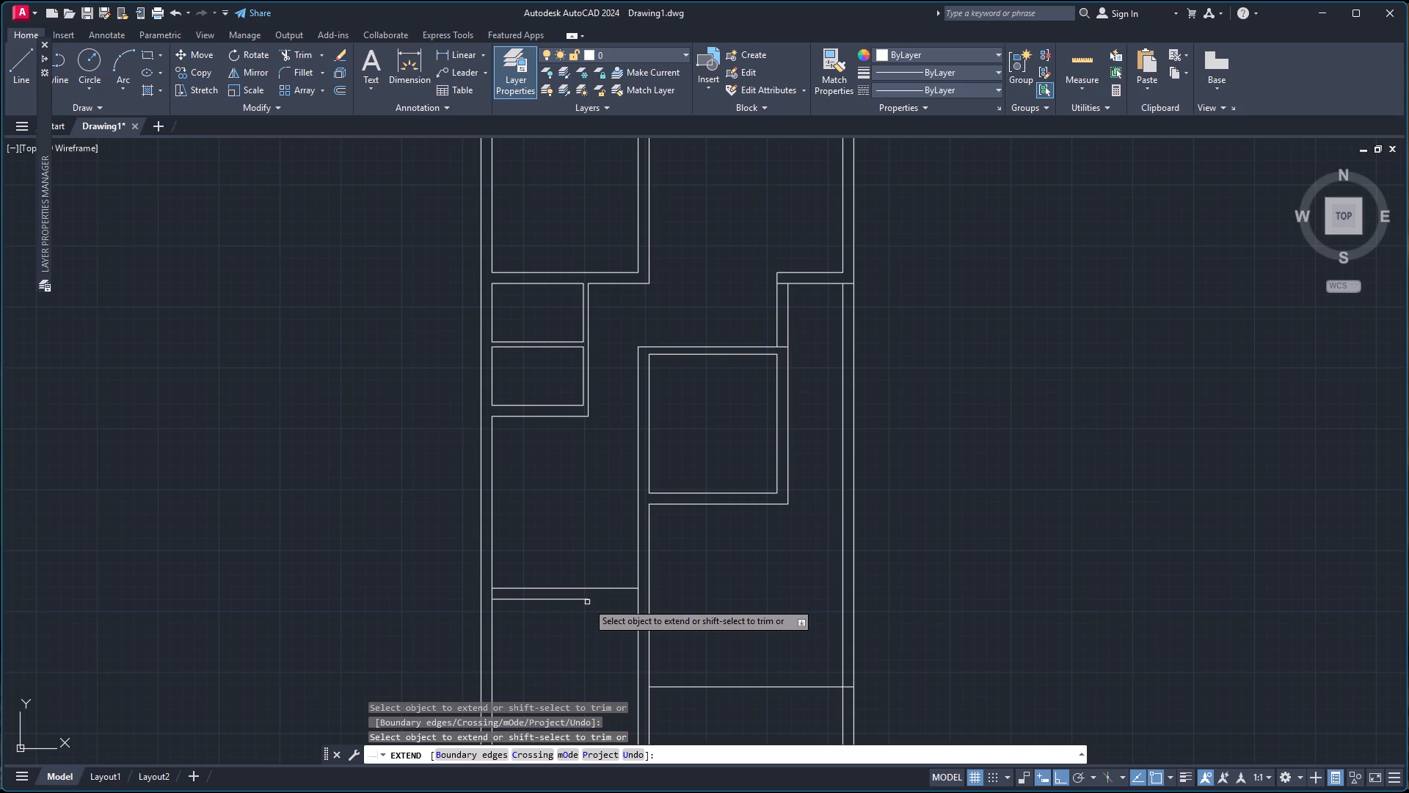
{"action": "left_click", "coordinate": [582, 601]}
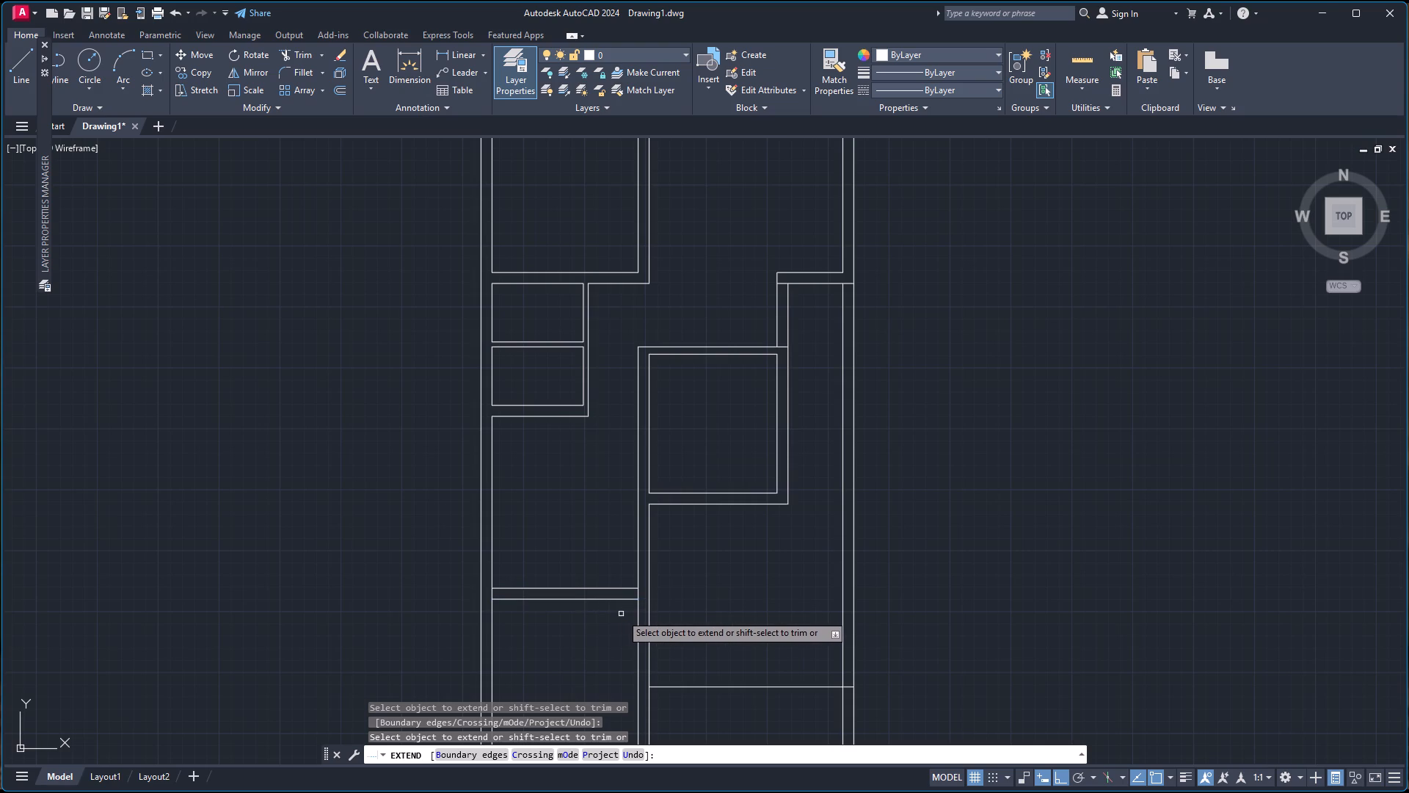
{"action": "left_click", "coordinate": [627, 601]}
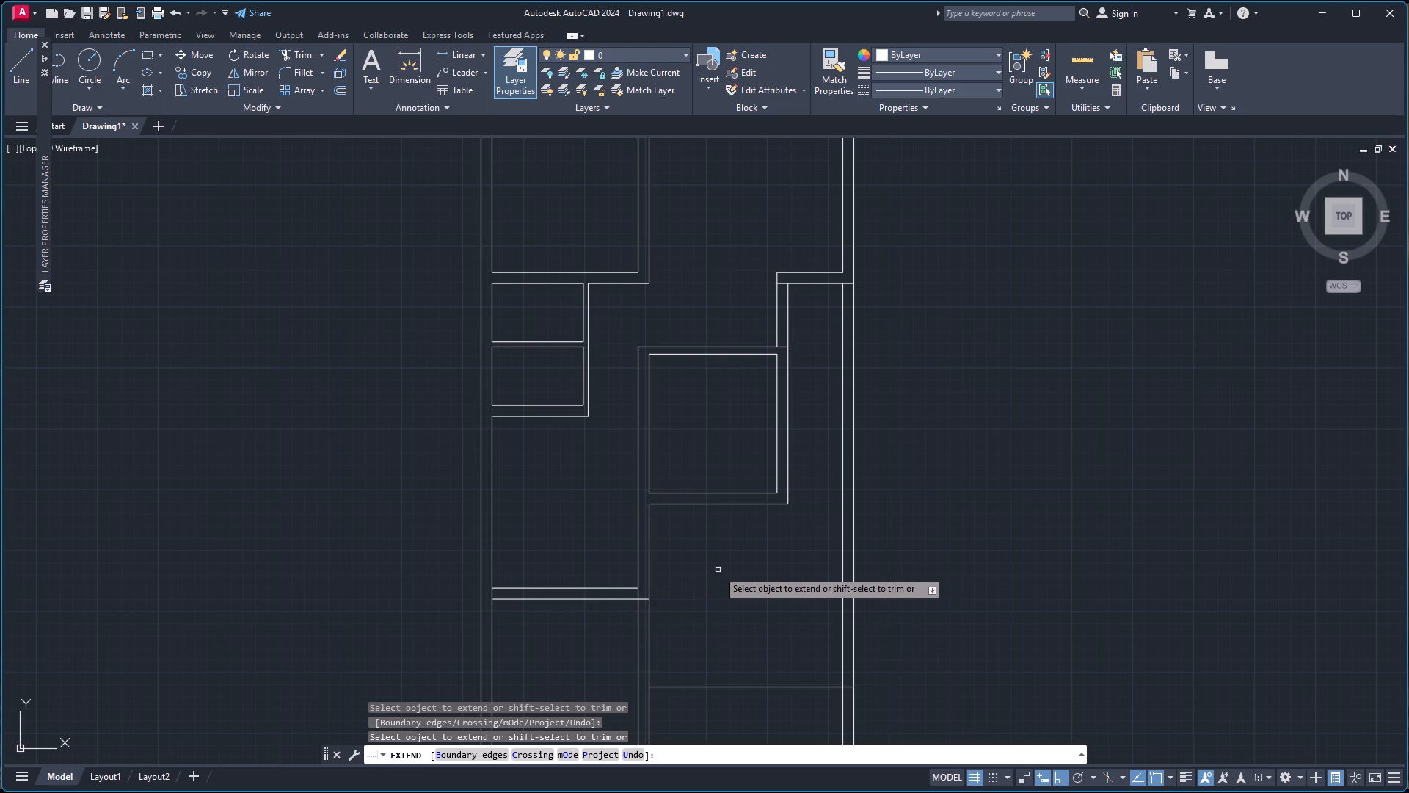
{"action": "left_click", "coordinate": [640, 594], "text": "shift"}
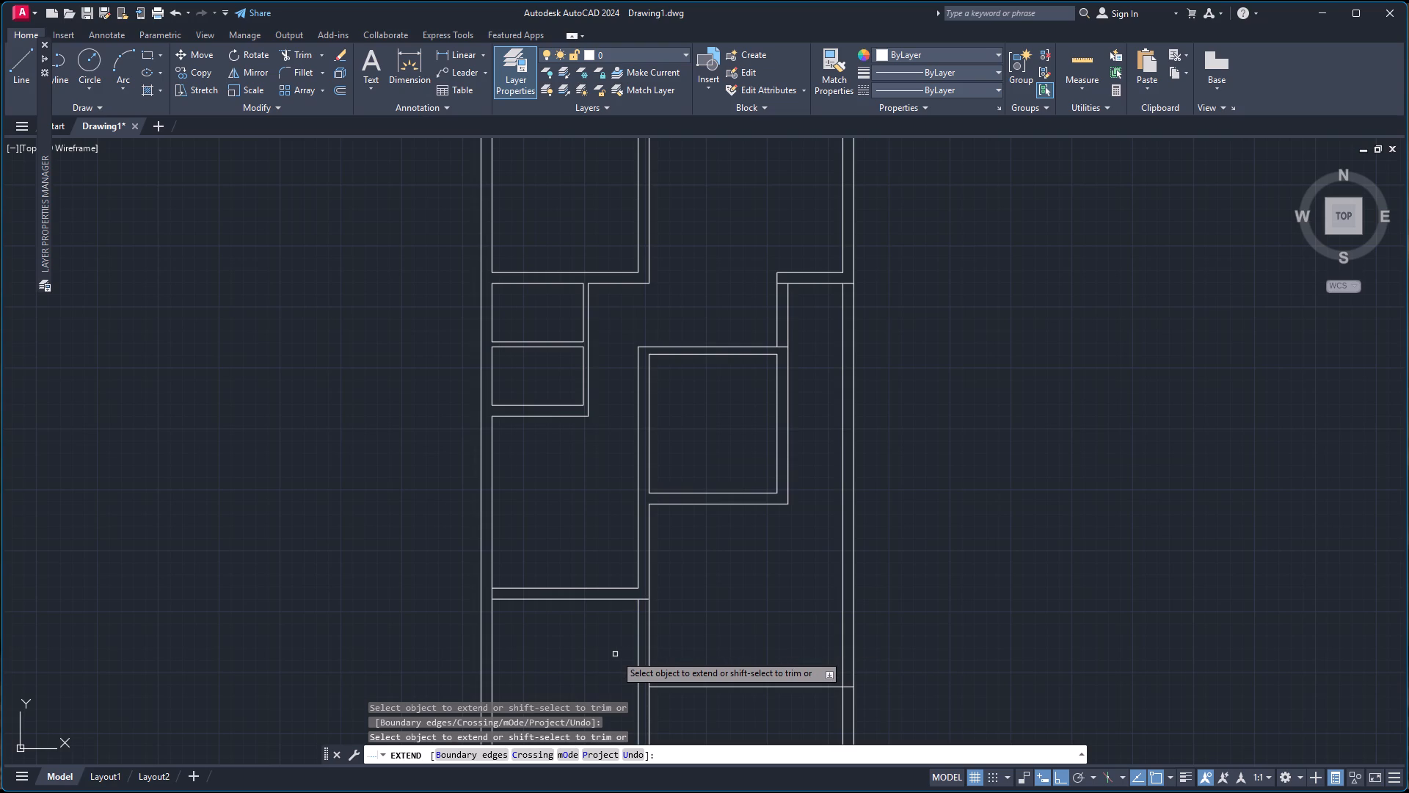
Trim both central vertical wall lines below the left room's lower-right corner, above and below the long horizontal line.
{"action": "left_click", "coordinate": [615, 654], "text": "shift"}
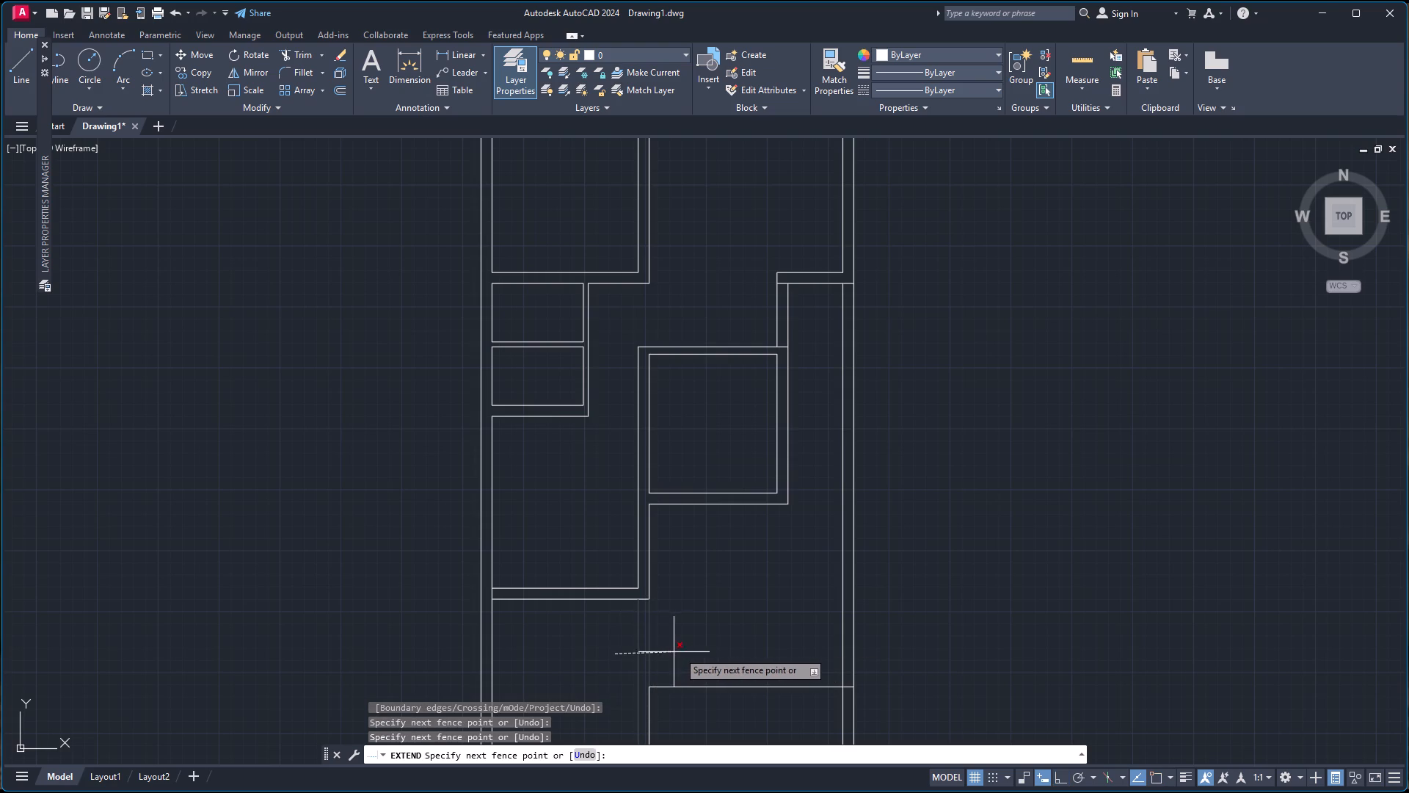
{"action": "left_click", "coordinate": [680, 651], "text": "shift"}
{"action": "left_click", "coordinate": [636, 709]}
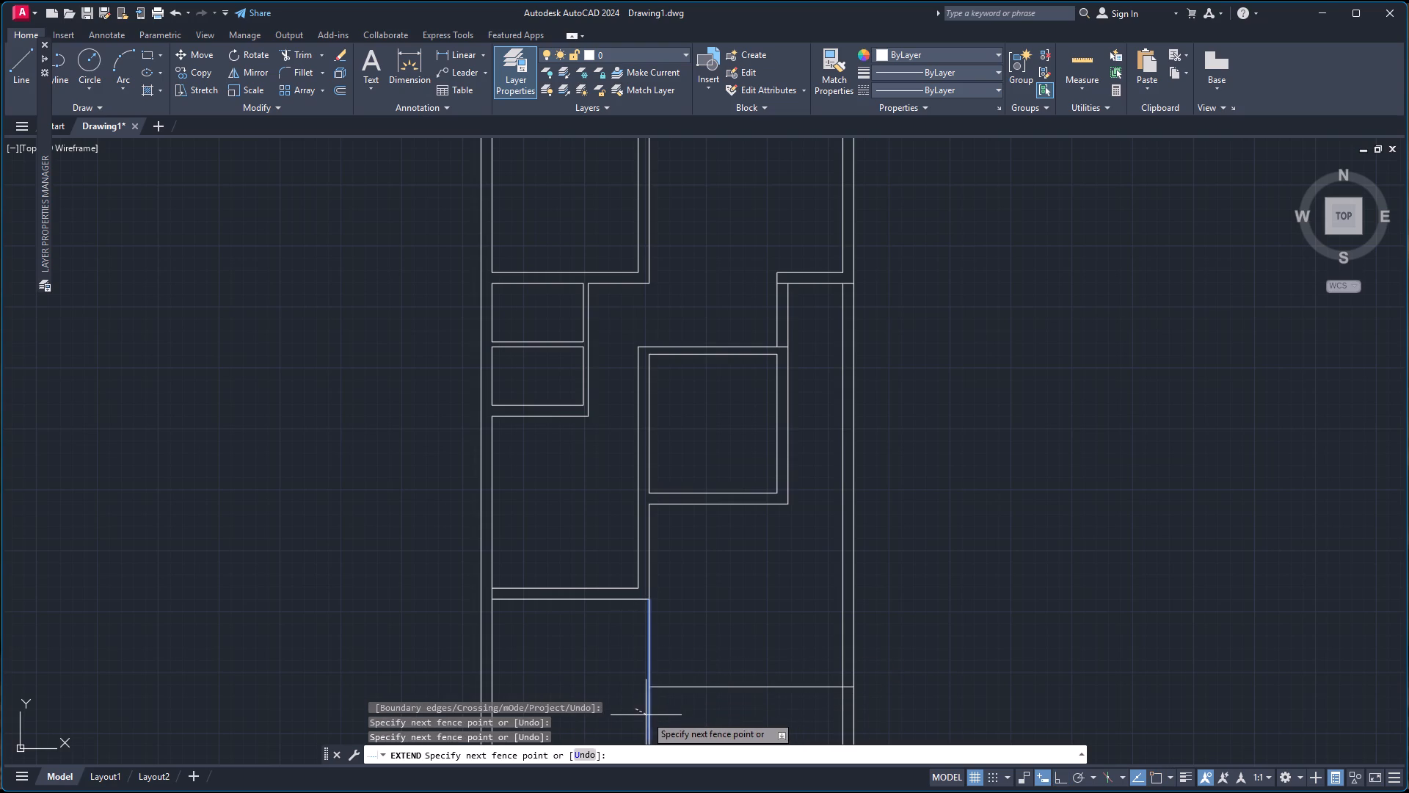
{"action": "left_click", "coordinate": [666, 709], "text": "shift"}
{"action": "scroll", "coordinate": [647, 687], "scroll_direction": "down", "scroll_amount": 2}
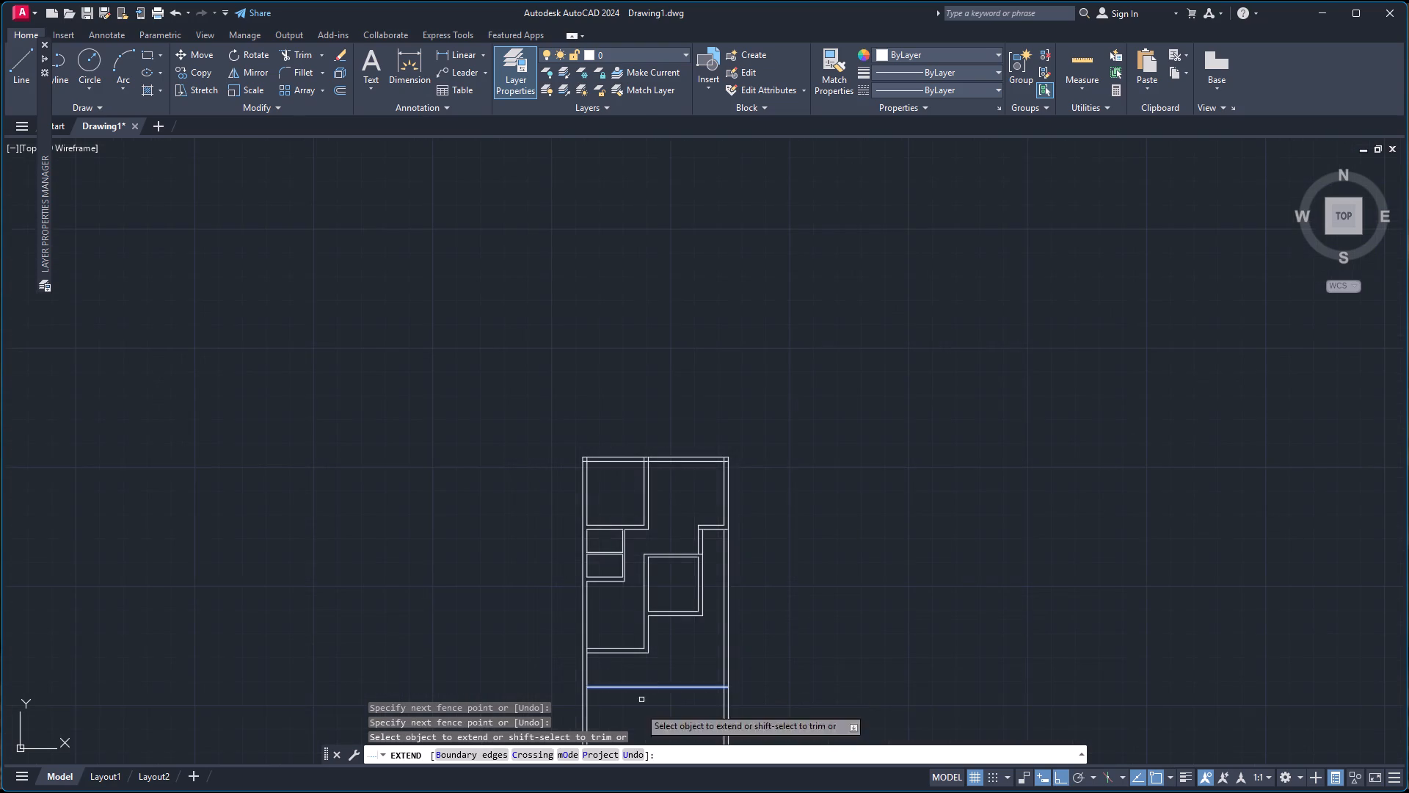
{"action": "scroll", "coordinate": [629, 732], "scroll_direction": "up", "scroll_amount": 3}
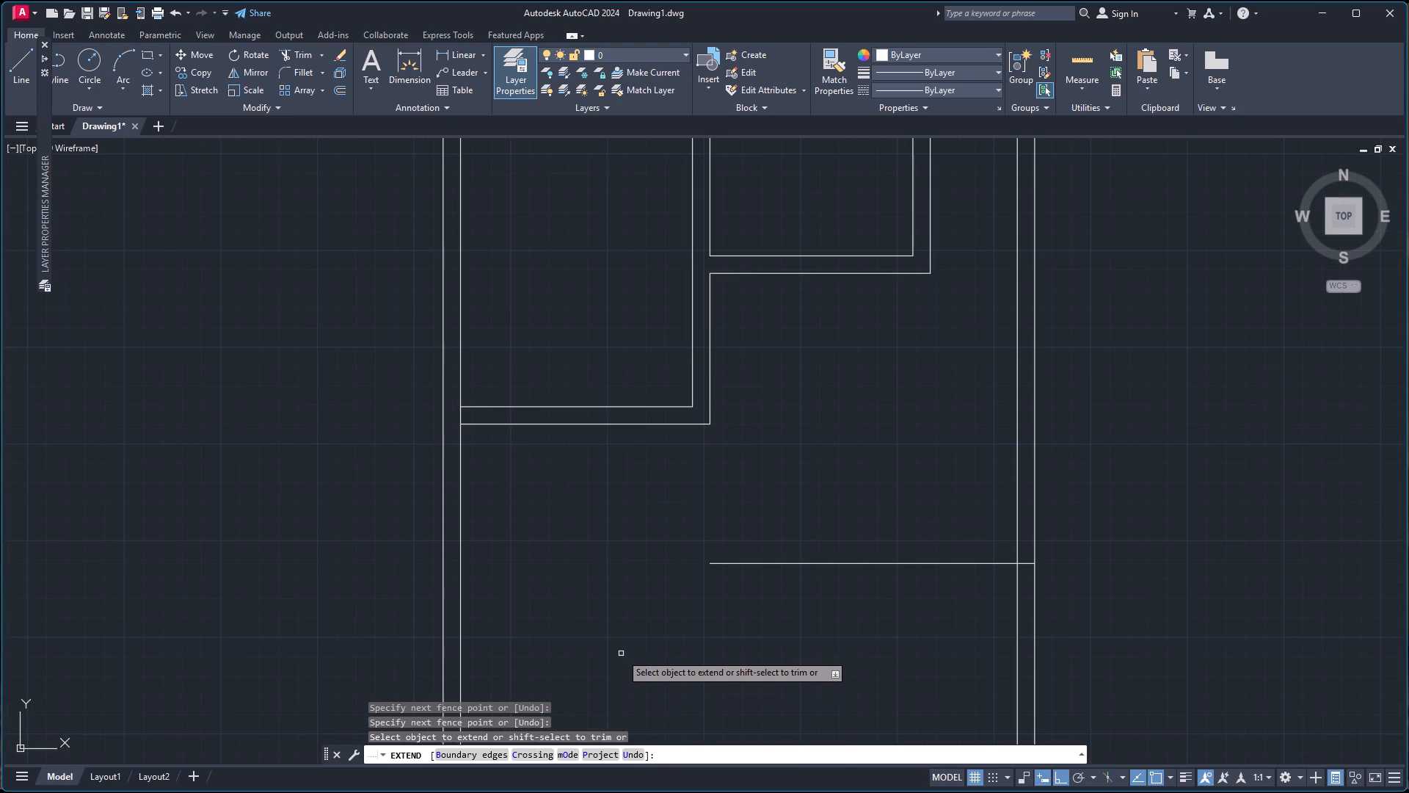
{"action": "key", "text": "Escape"}
Offset the lower line of the left room's bottom 9" wall 6' downward.
{"action": "key", "text": "o"}
{"action": "key", "text": "Return"}
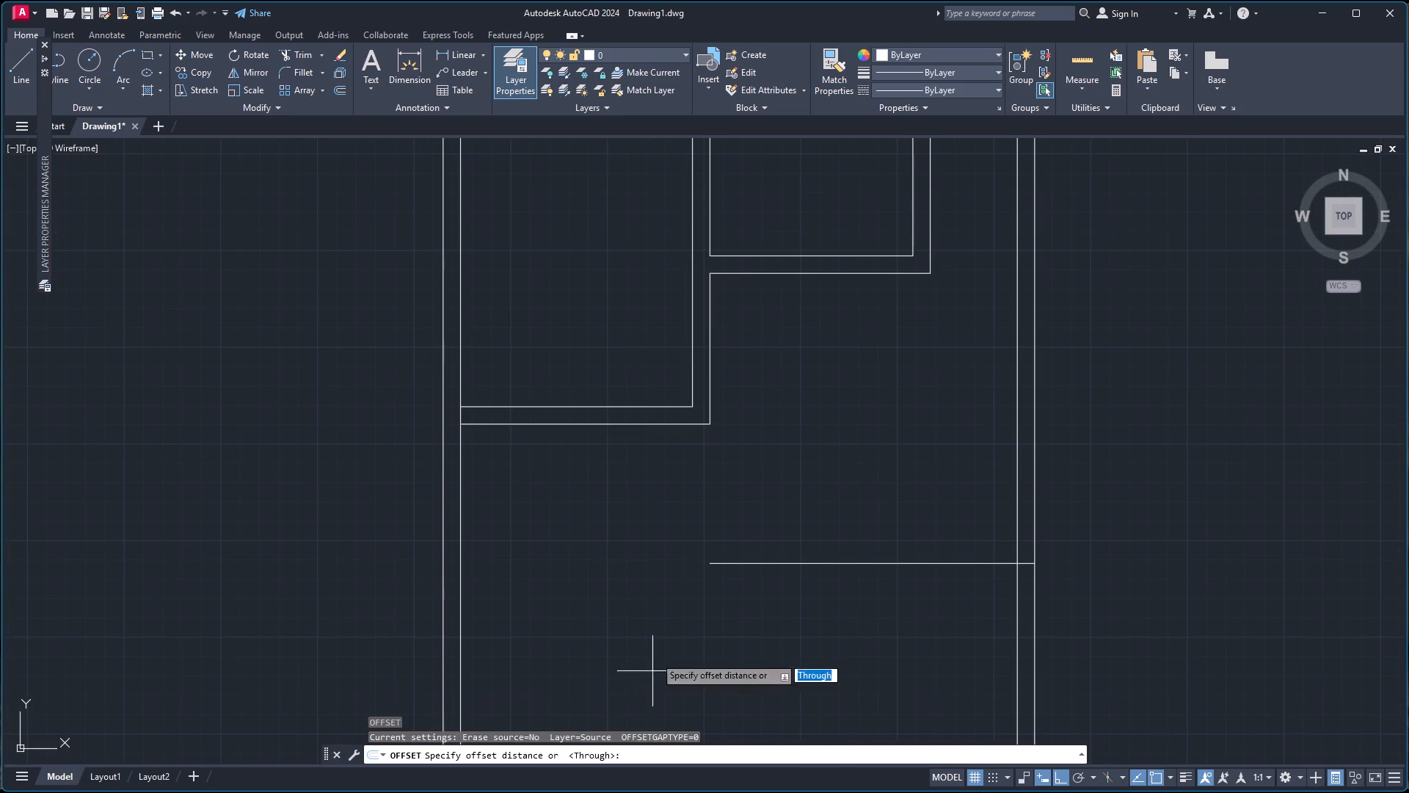
{"action": "key", "text": "Return"}
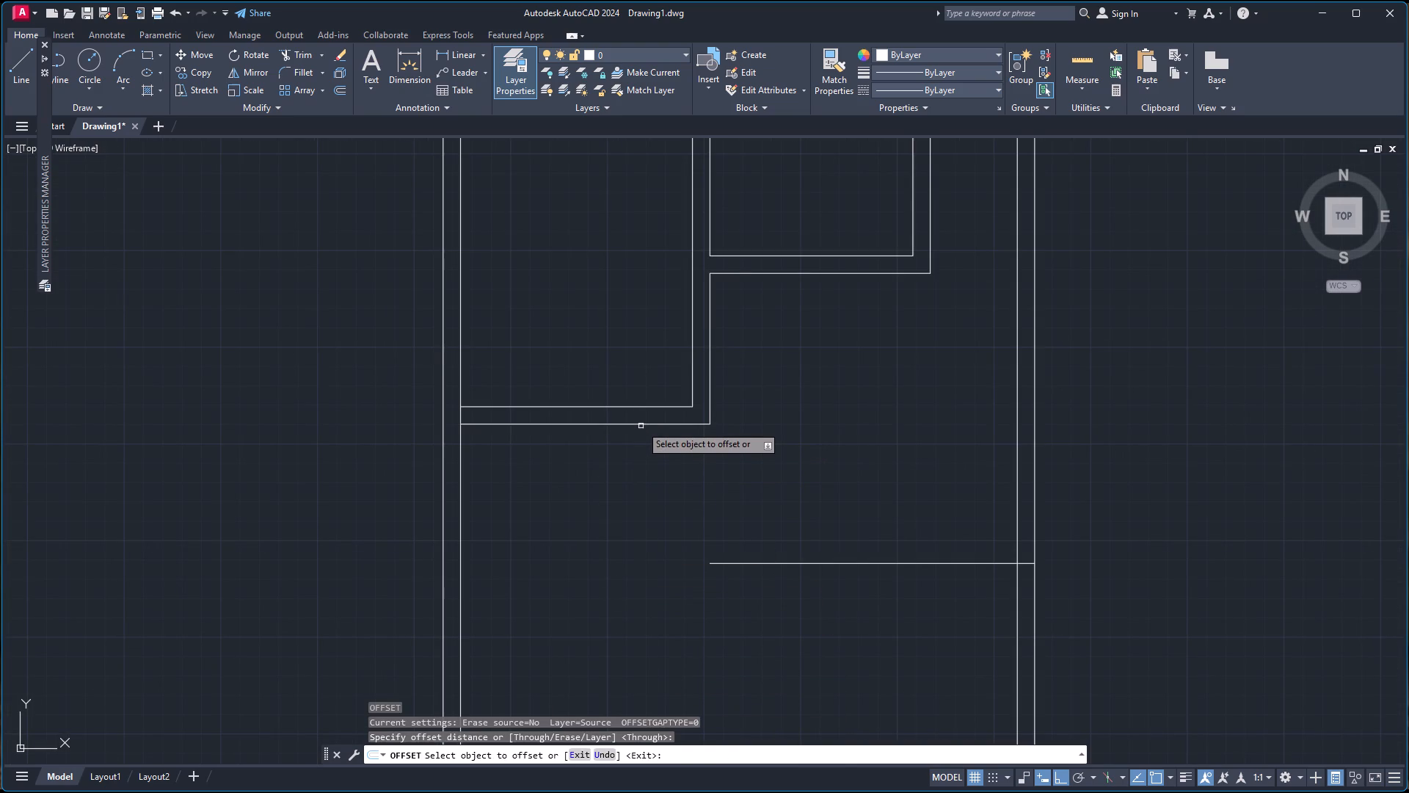
{"action": "left_click", "coordinate": [643, 423]}
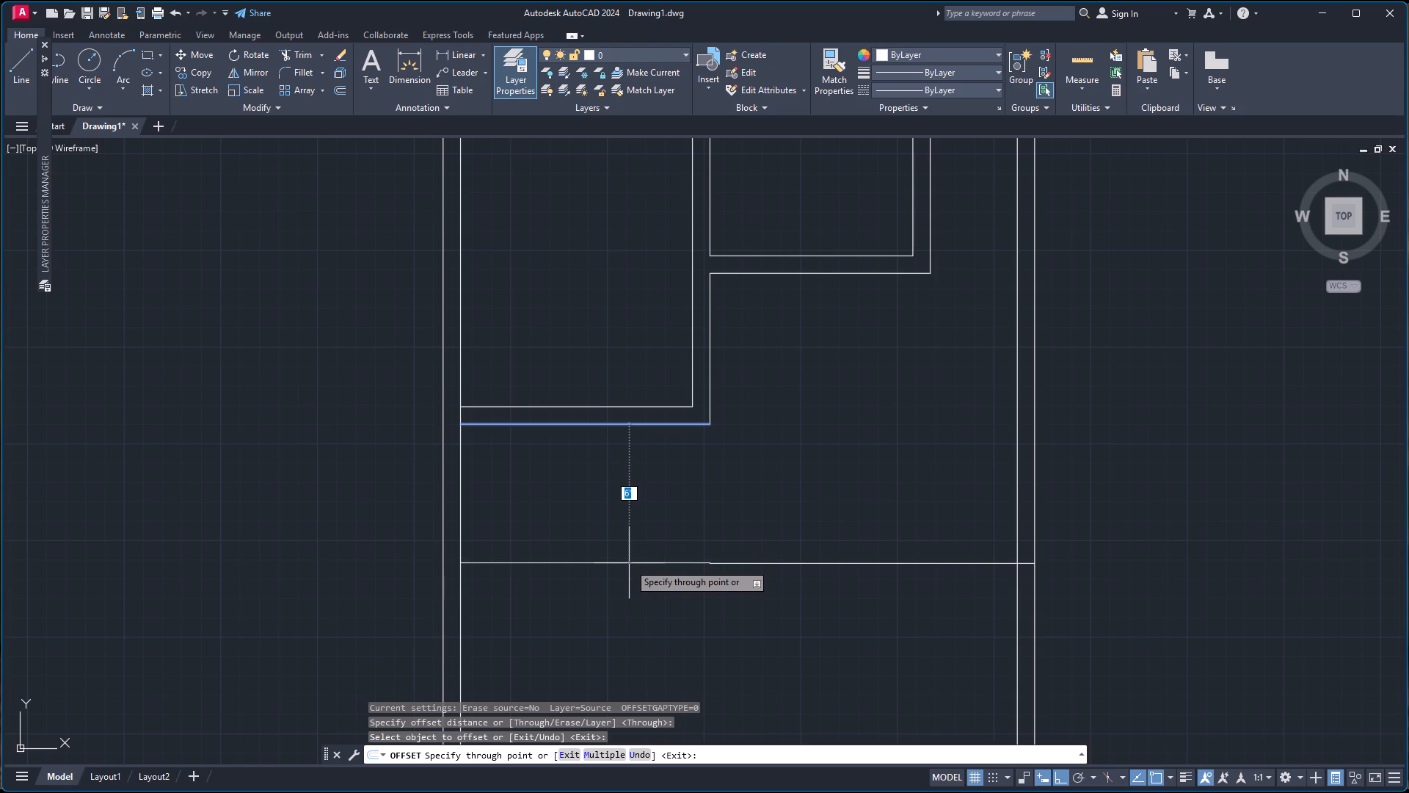
{"action": "scroll", "coordinate": [629, 563], "scroll_direction": "up", "scroll_amount": 3}
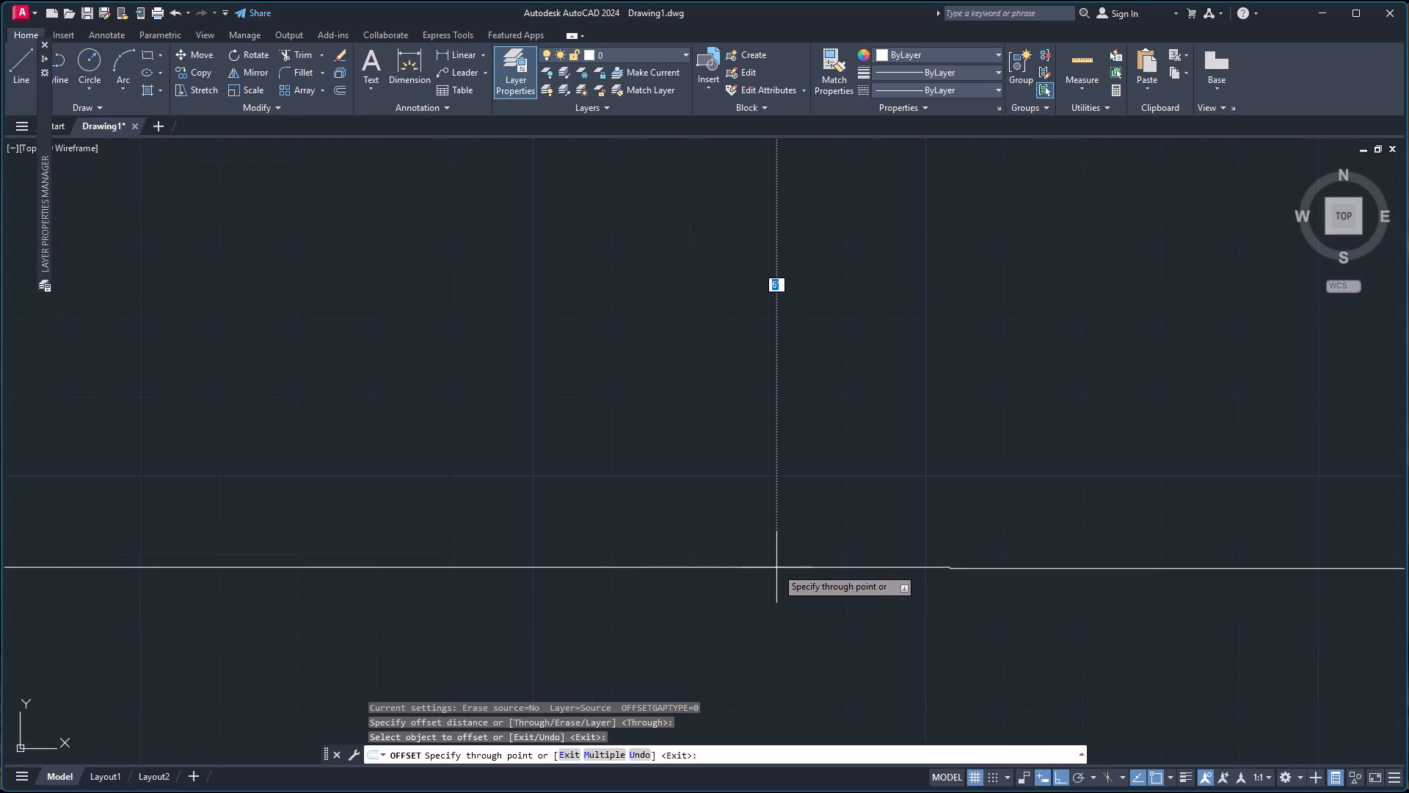
{"action": "type", "text": "6'"}
{"action": "key", "text": "Return"}
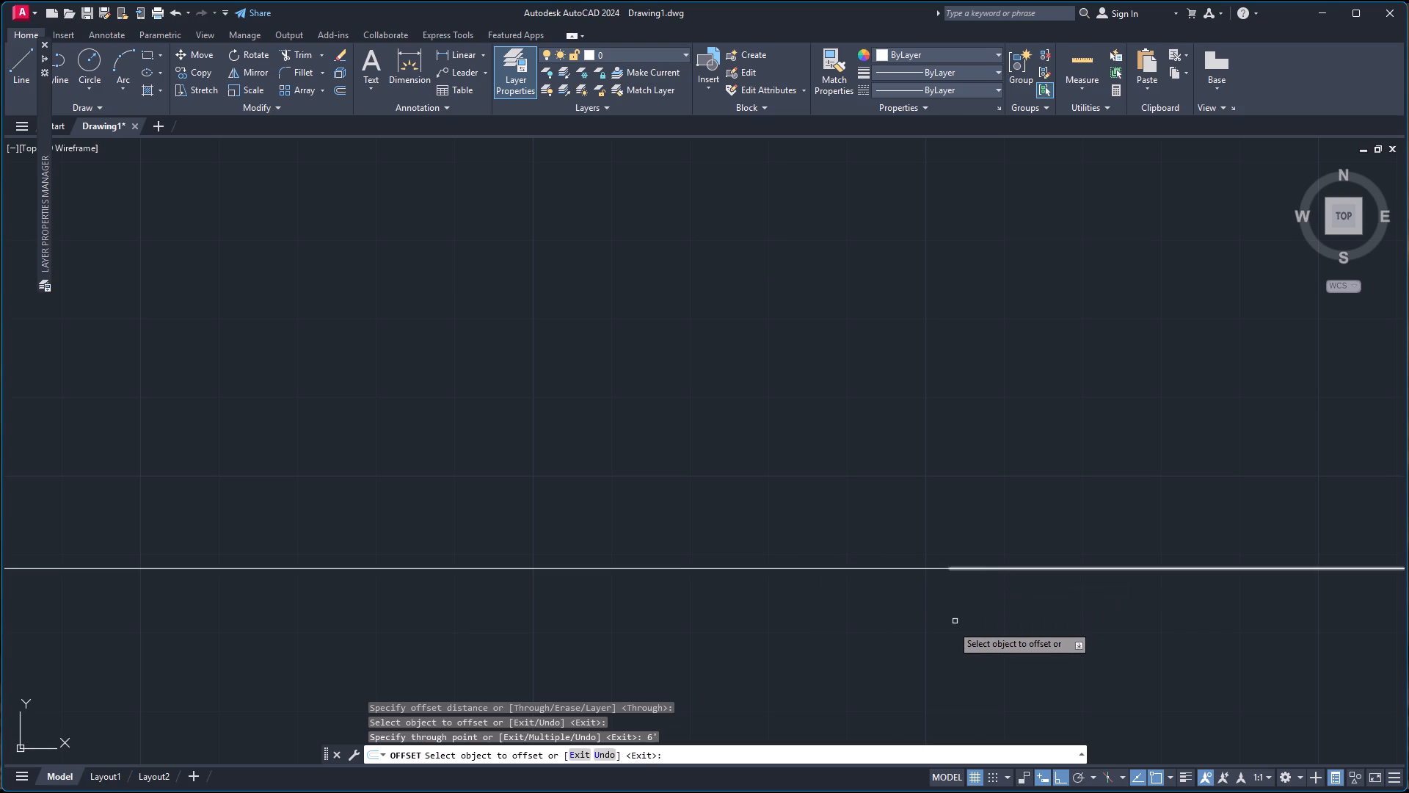
{"action": "key", "text": "Escape"}
Offset the short horizontal line 6' below the left room's bottom wall 9" upward to form the wall's second line.
{"action": "scroll", "coordinate": [949, 591], "scroll_direction": "down", "scroll_amount": 3}
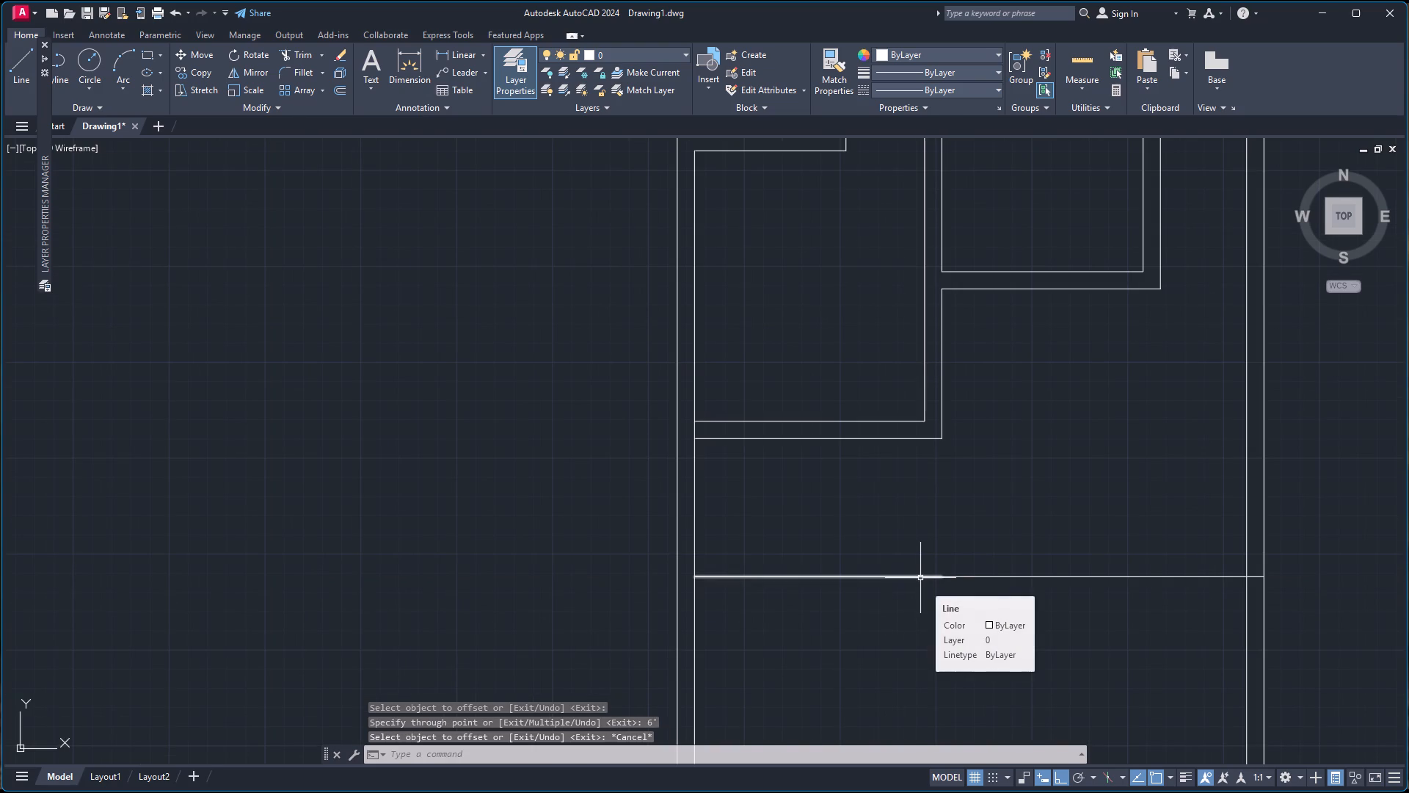
{"action": "left_click", "coordinate": [920, 578]}
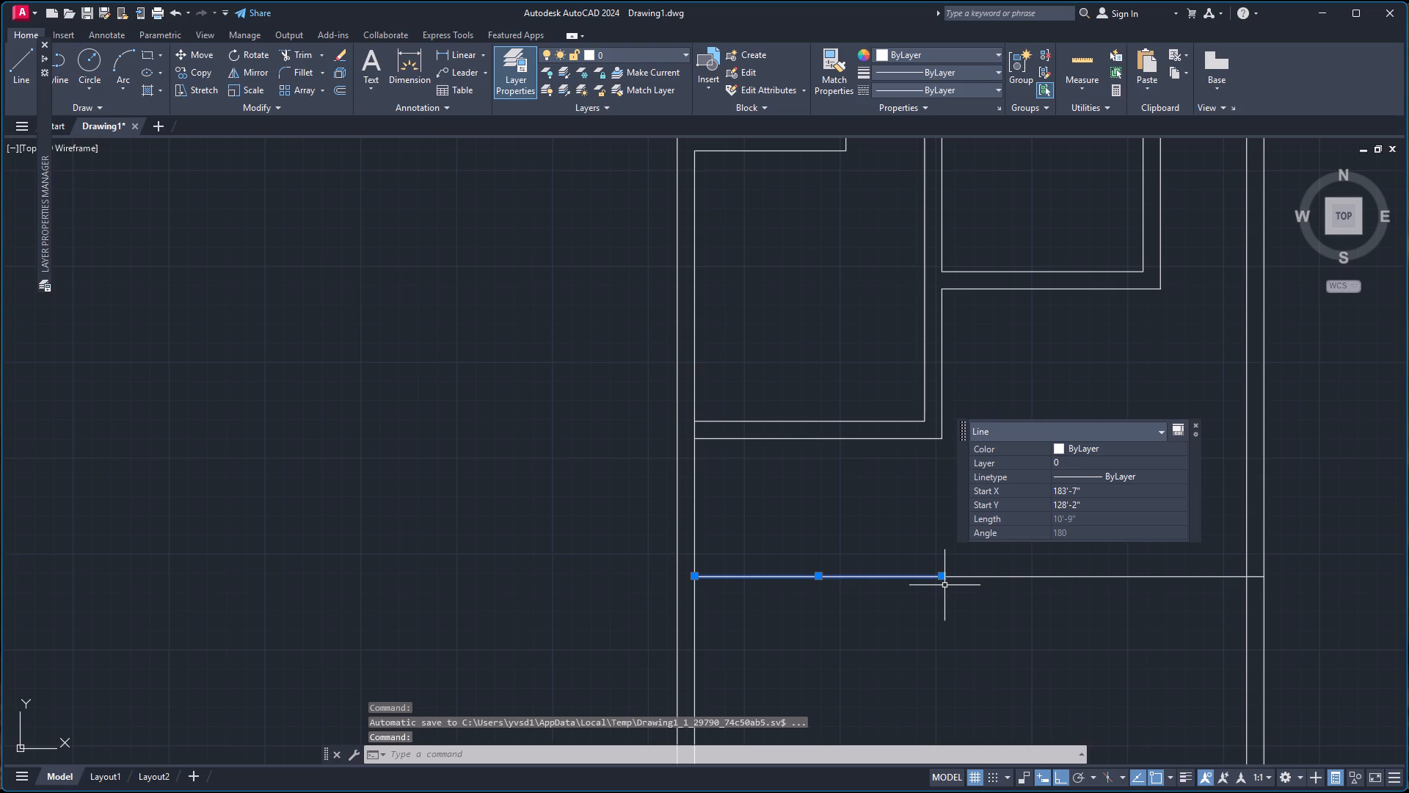
{"action": "key", "text": "o"}
{"action": "key", "text": "Return"}
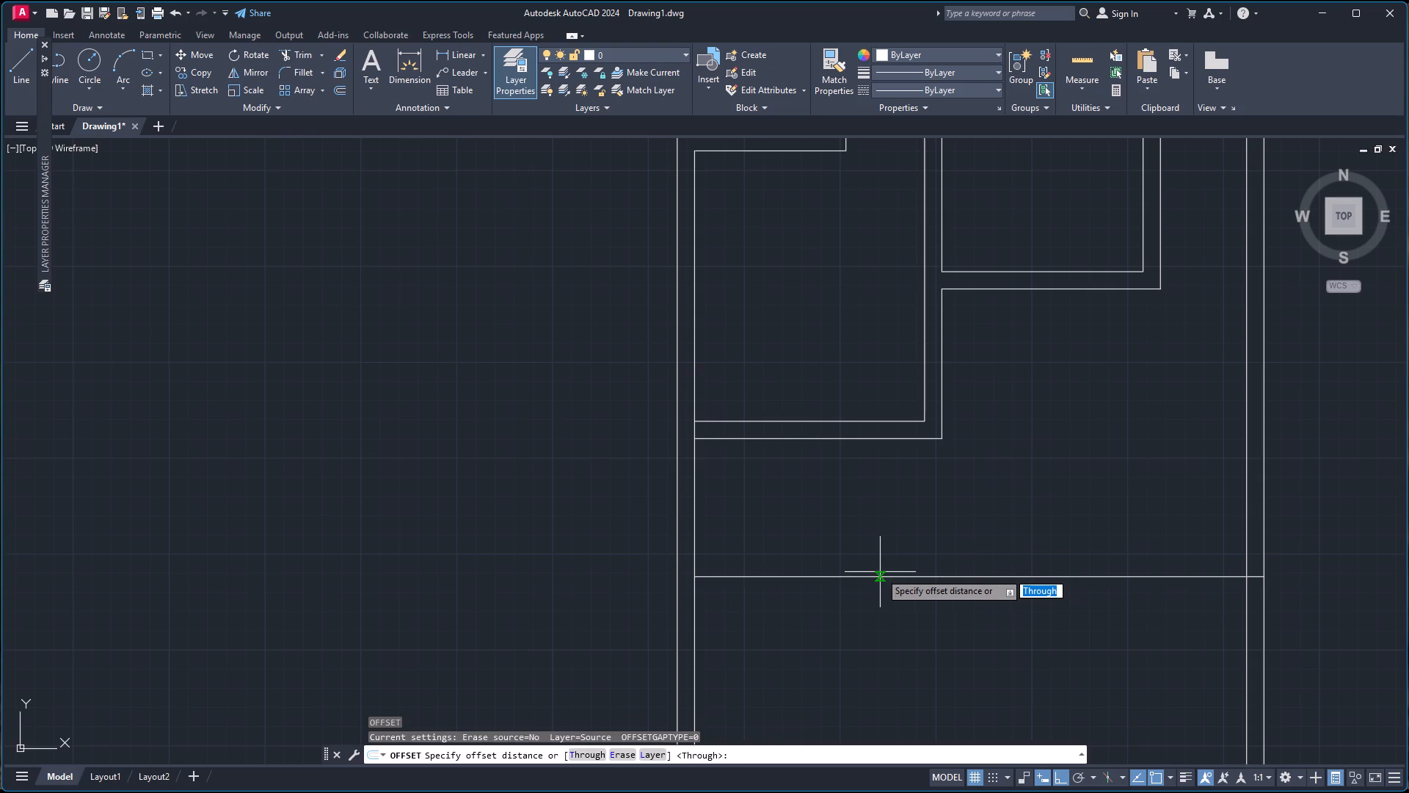
{"action": "key", "text": "Return"}
{"action": "left_click", "coordinate": [841, 578]}
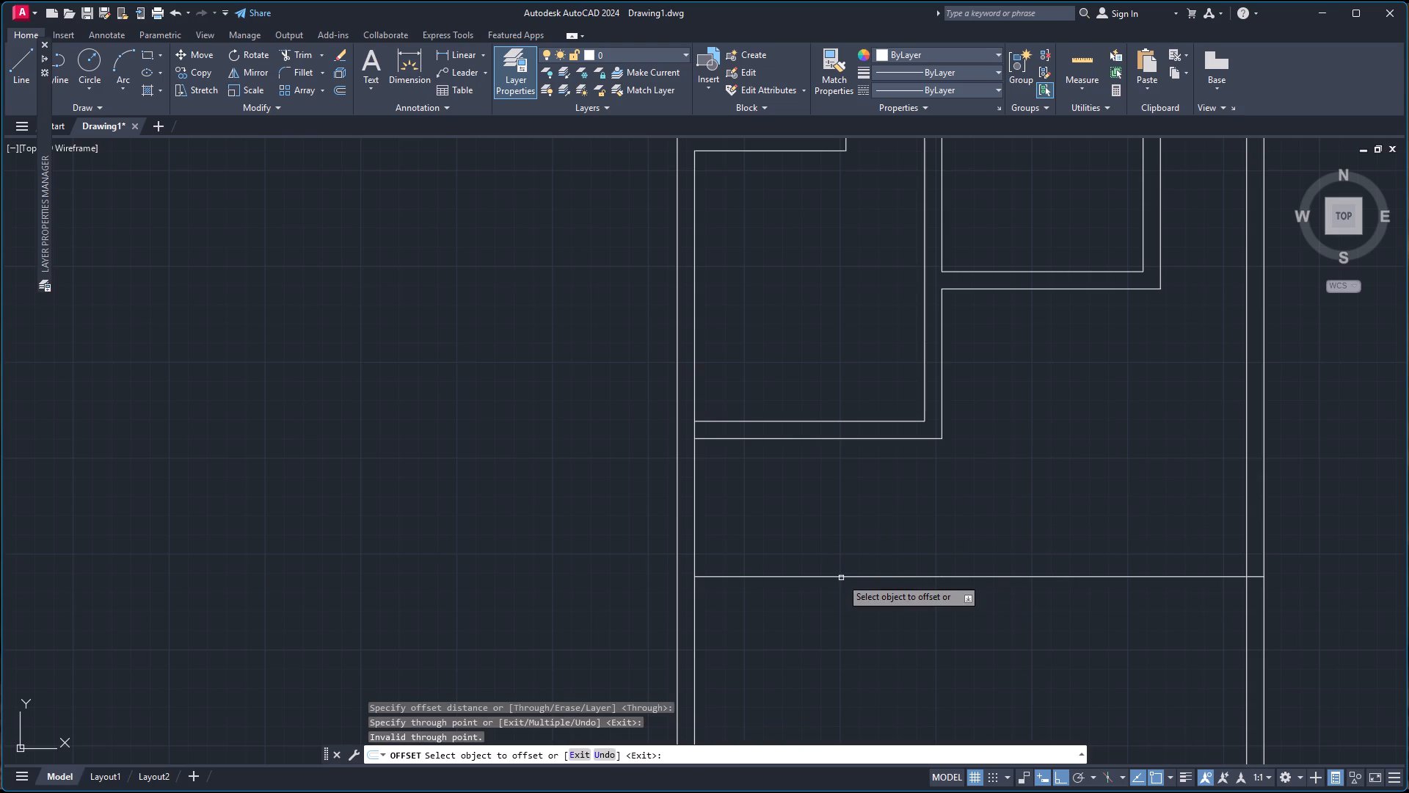
{"action": "left_click", "coordinate": [840, 576]}
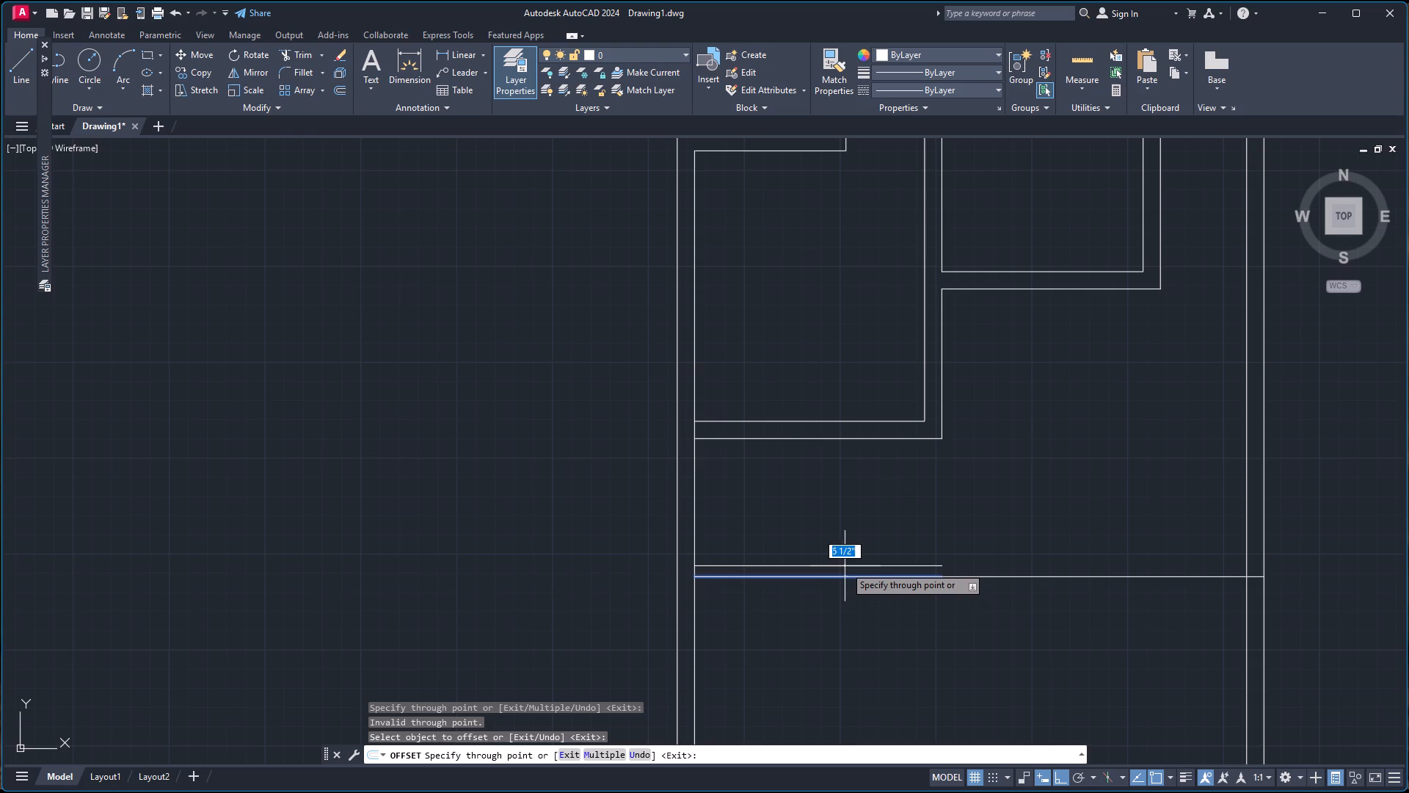
{"action": "key", "text": "9"}
{"action": "key", "text": "Return"}
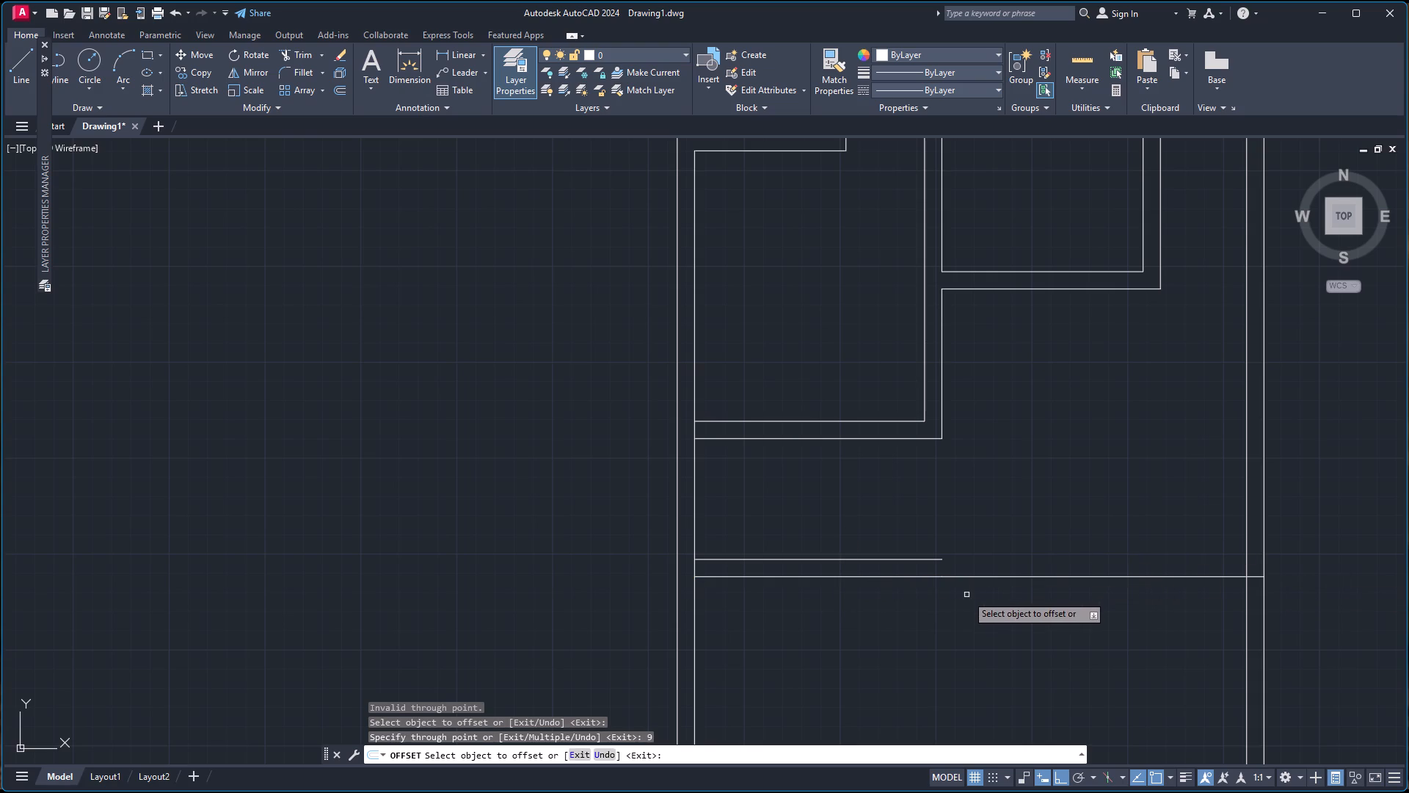
{"action": "key", "text": "Escape"}
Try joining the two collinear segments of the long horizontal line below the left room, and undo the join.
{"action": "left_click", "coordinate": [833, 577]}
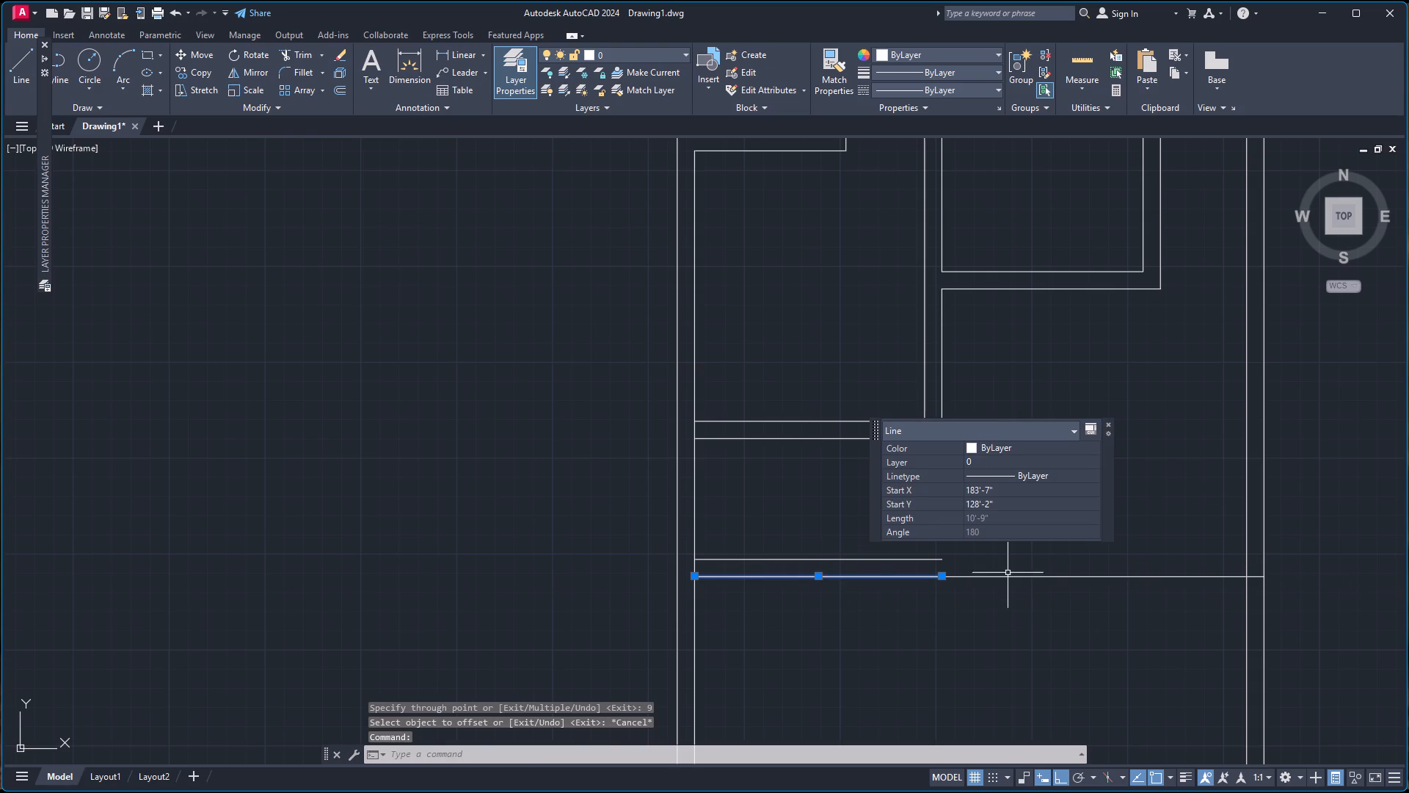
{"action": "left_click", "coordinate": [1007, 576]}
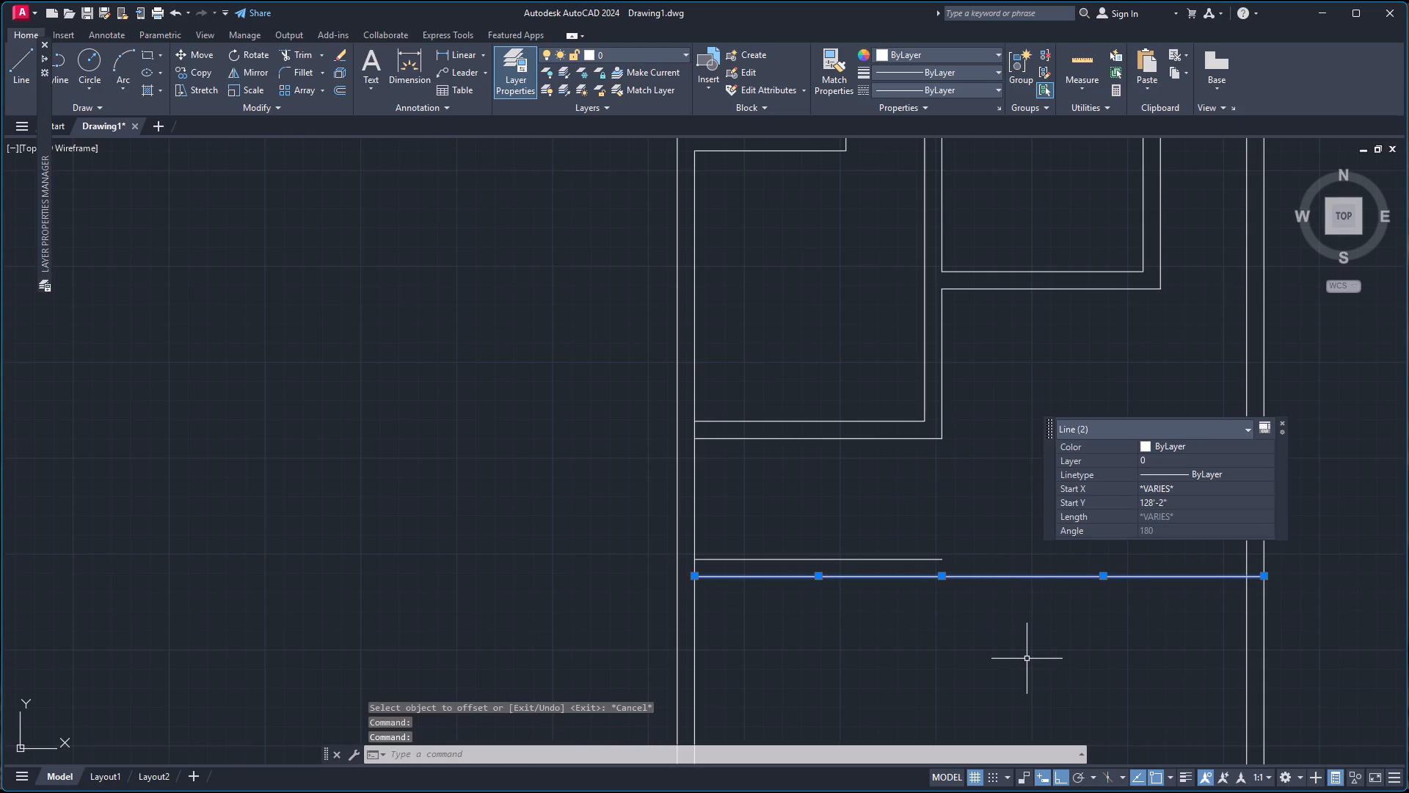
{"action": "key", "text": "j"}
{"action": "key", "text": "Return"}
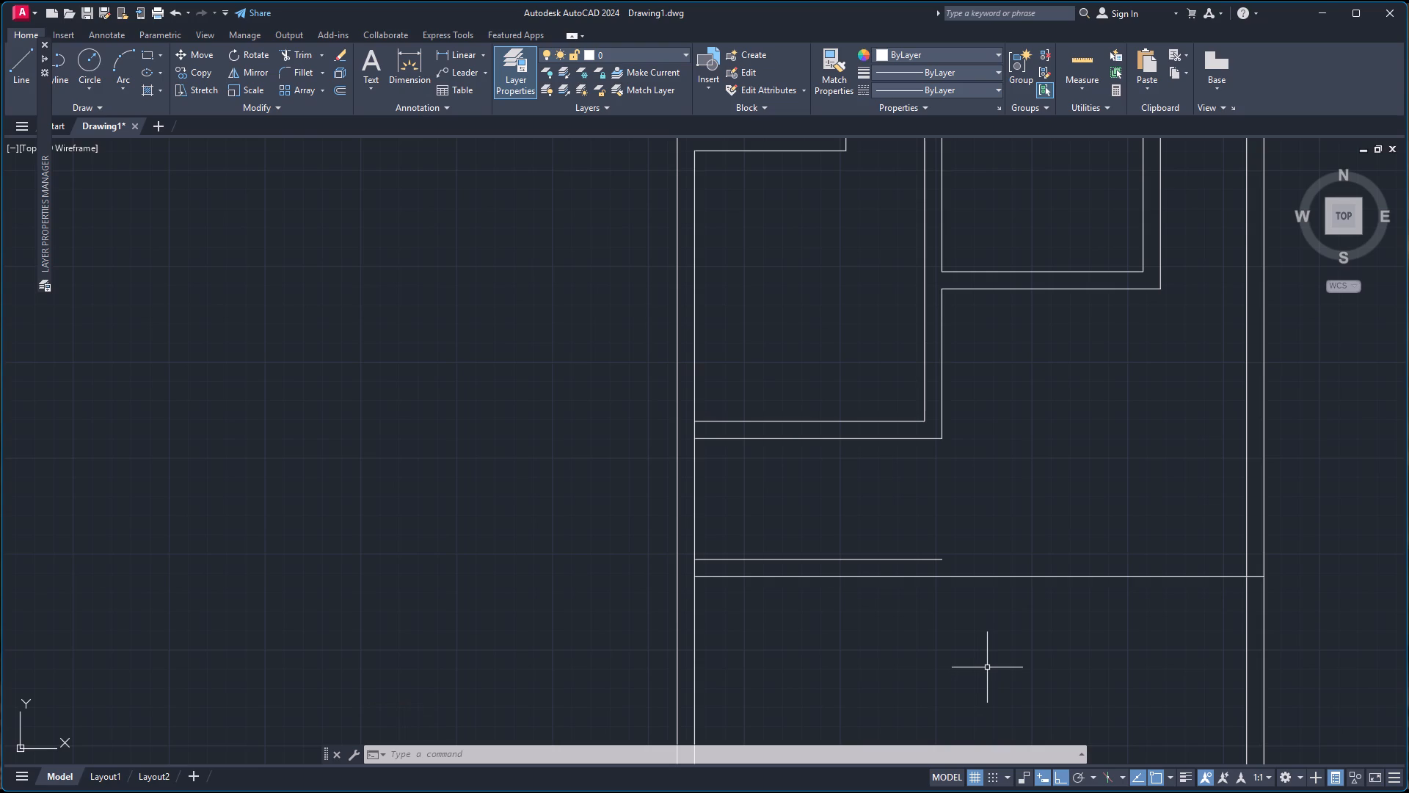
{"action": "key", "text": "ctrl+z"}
Draw a line extending the new upper wall line about 1'-6" rightward and closing down perpendicular to the long horizontal line.
{"action": "scroll", "coordinate": [982, 604], "scroll_direction": "up", "scroll_amount": 3}
{"action": "scroll", "coordinate": [850, 533], "scroll_direction": "down", "scroll_amount": 1}
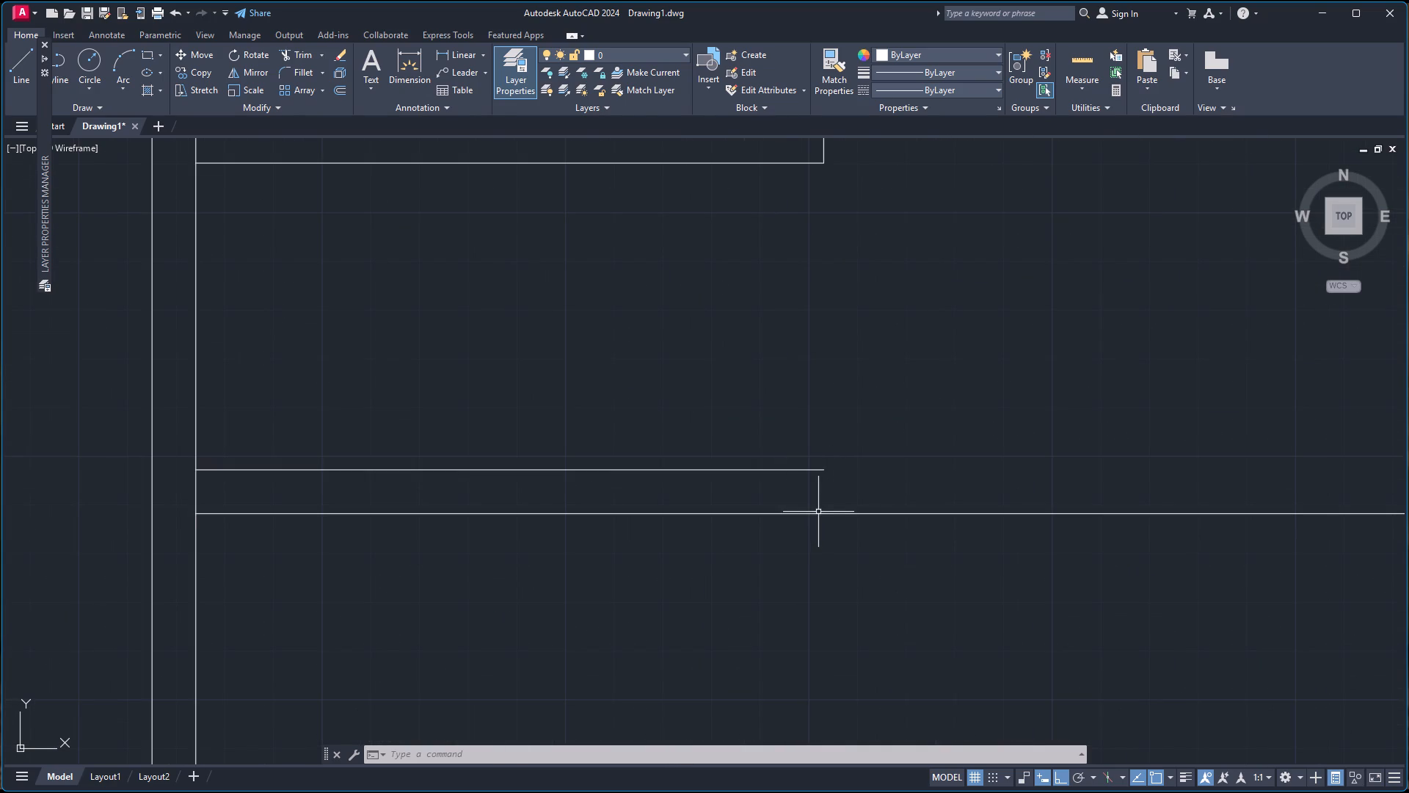
{"action": "scroll", "coordinate": [878, 398], "scroll_direction": "down", "scroll_amount": 2}
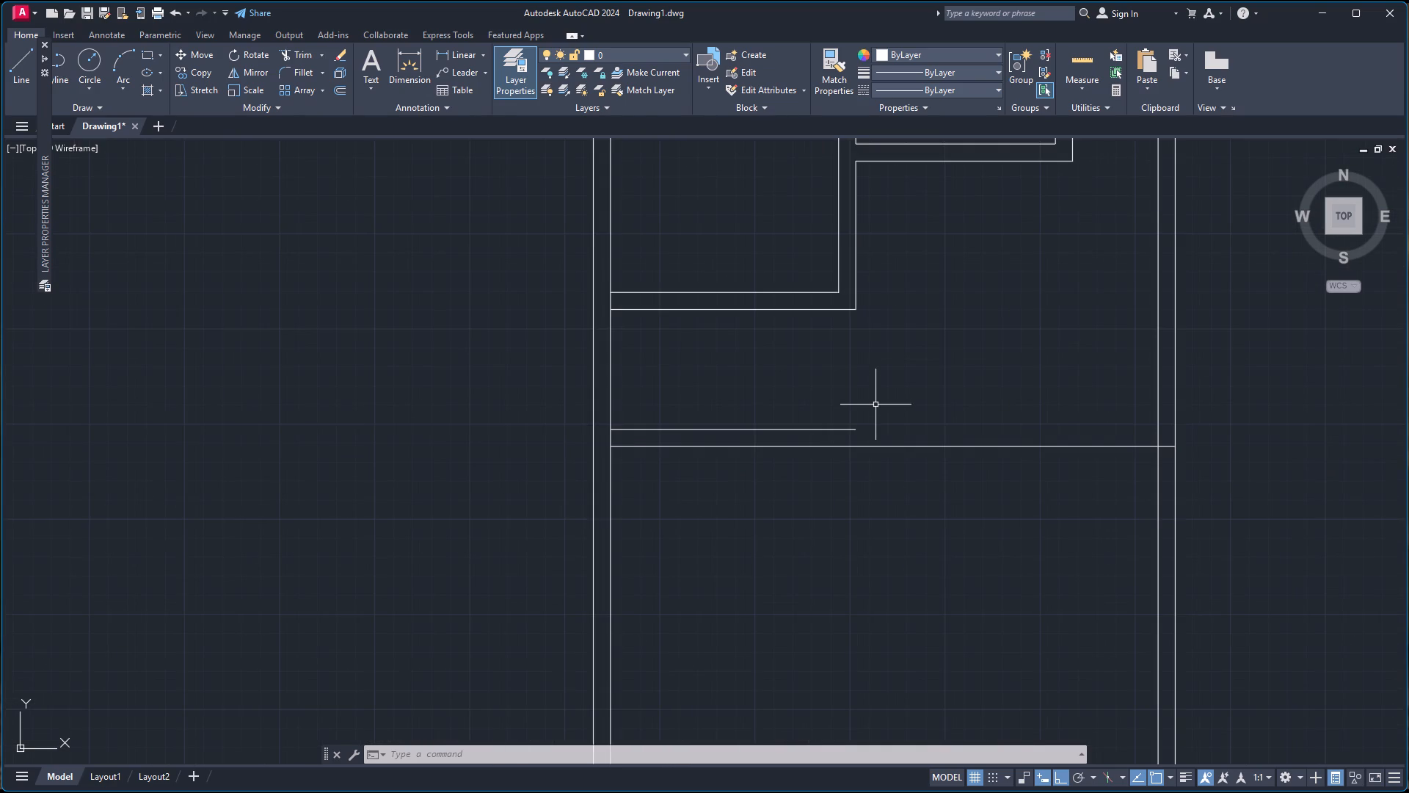
{"action": "scroll", "coordinate": [875, 405], "scroll_direction": "up", "scroll_amount": 3}
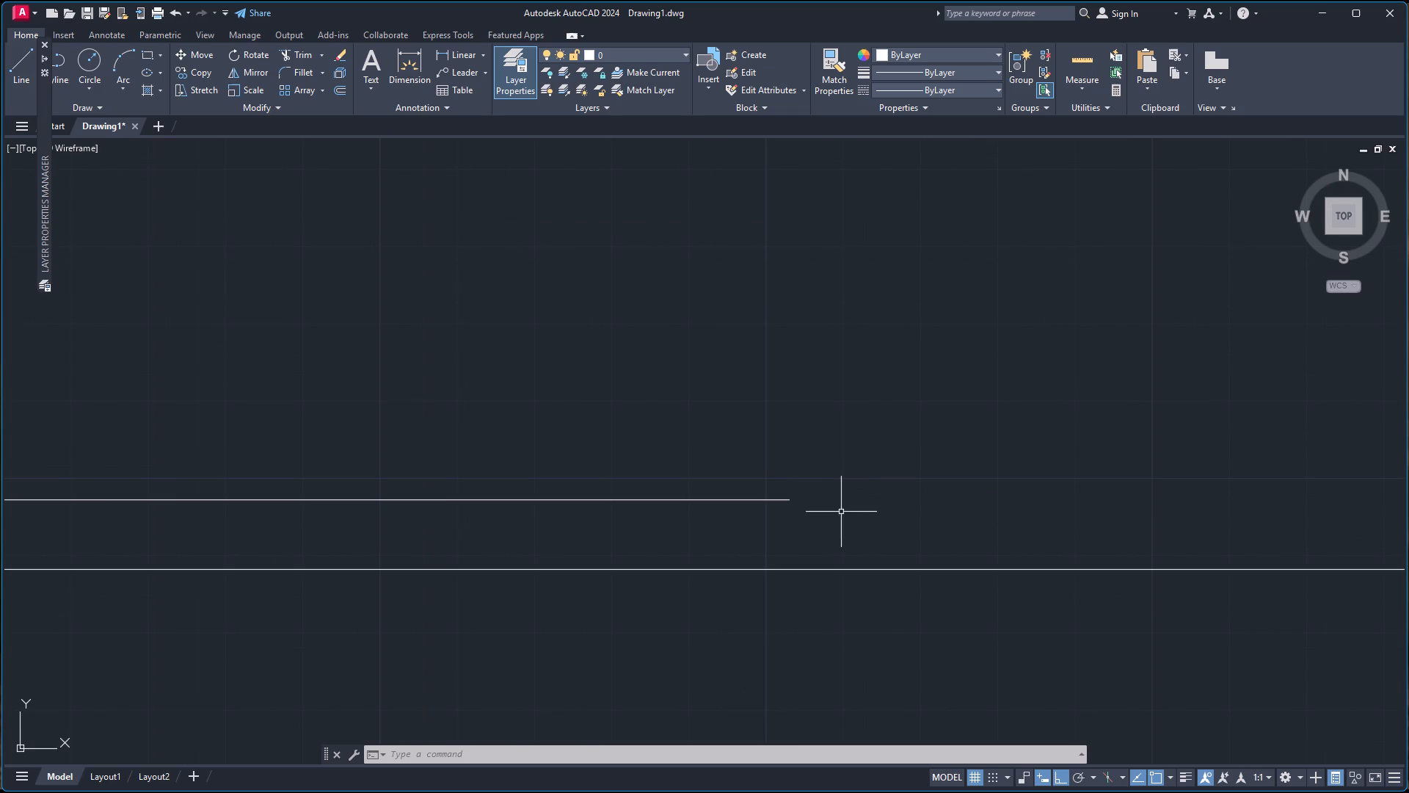
{"action": "key", "text": "l"}
{"action": "key", "text": "Return"}
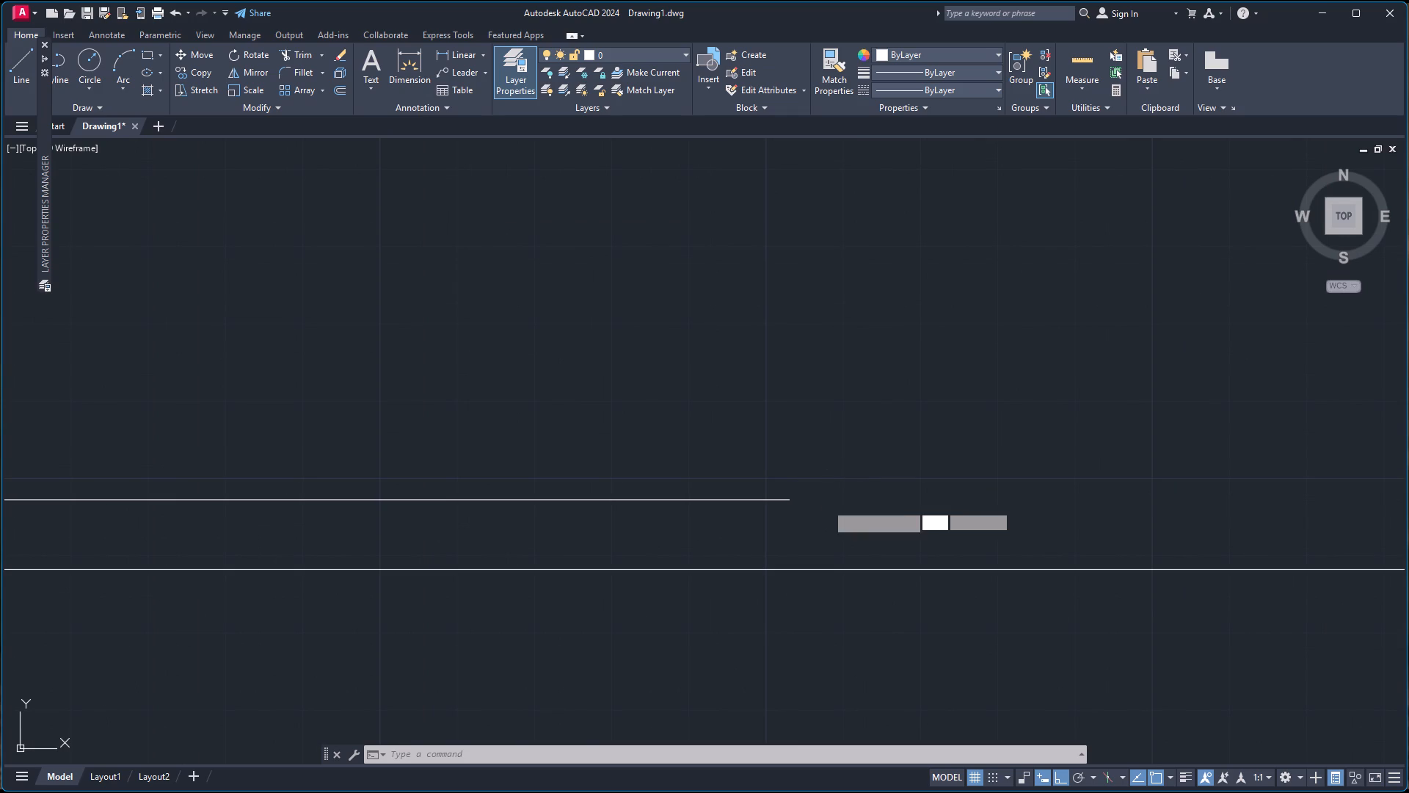
{"action": "left_click", "coordinate": [785, 497]}
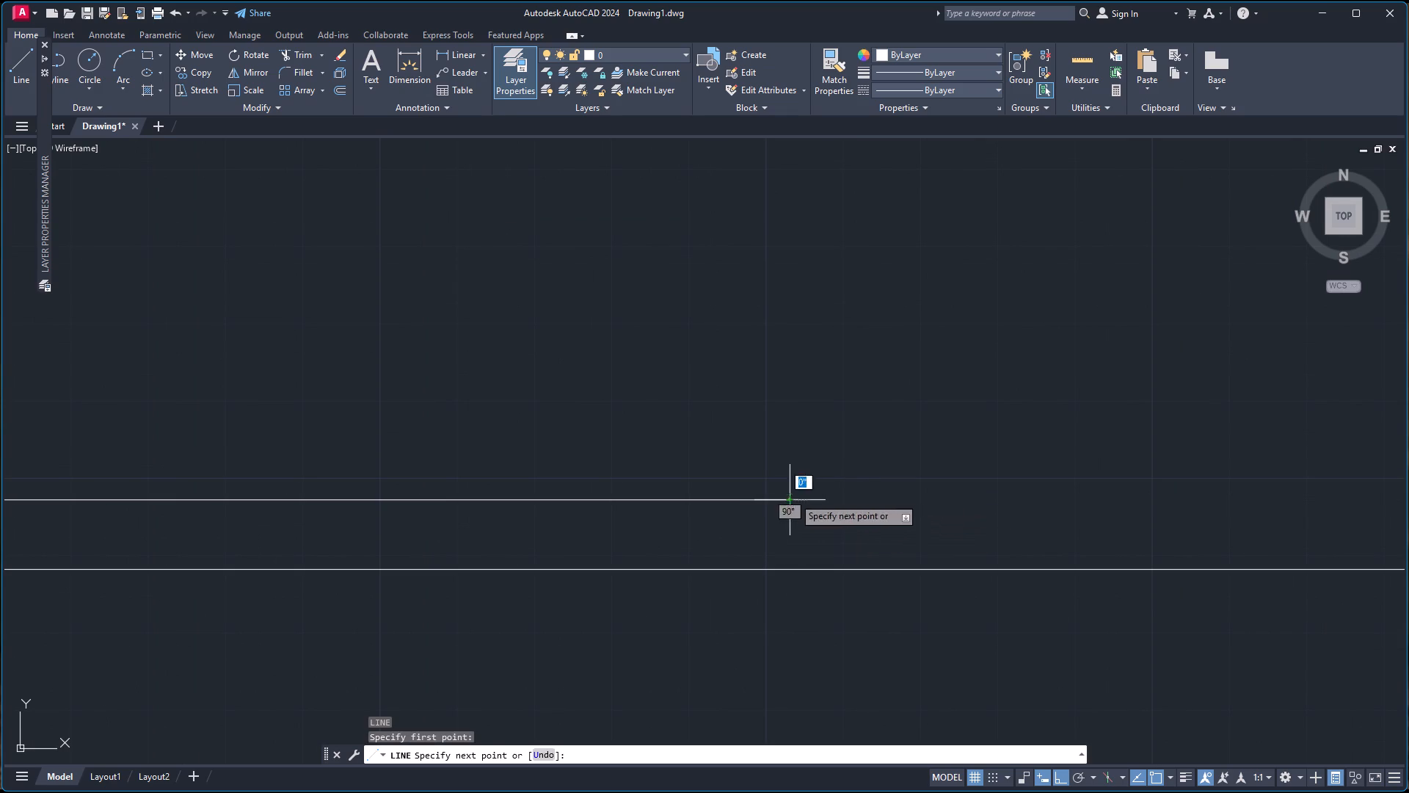
{"action": "scroll", "coordinate": [823, 488], "scroll_direction": "down", "scroll_amount": 3}
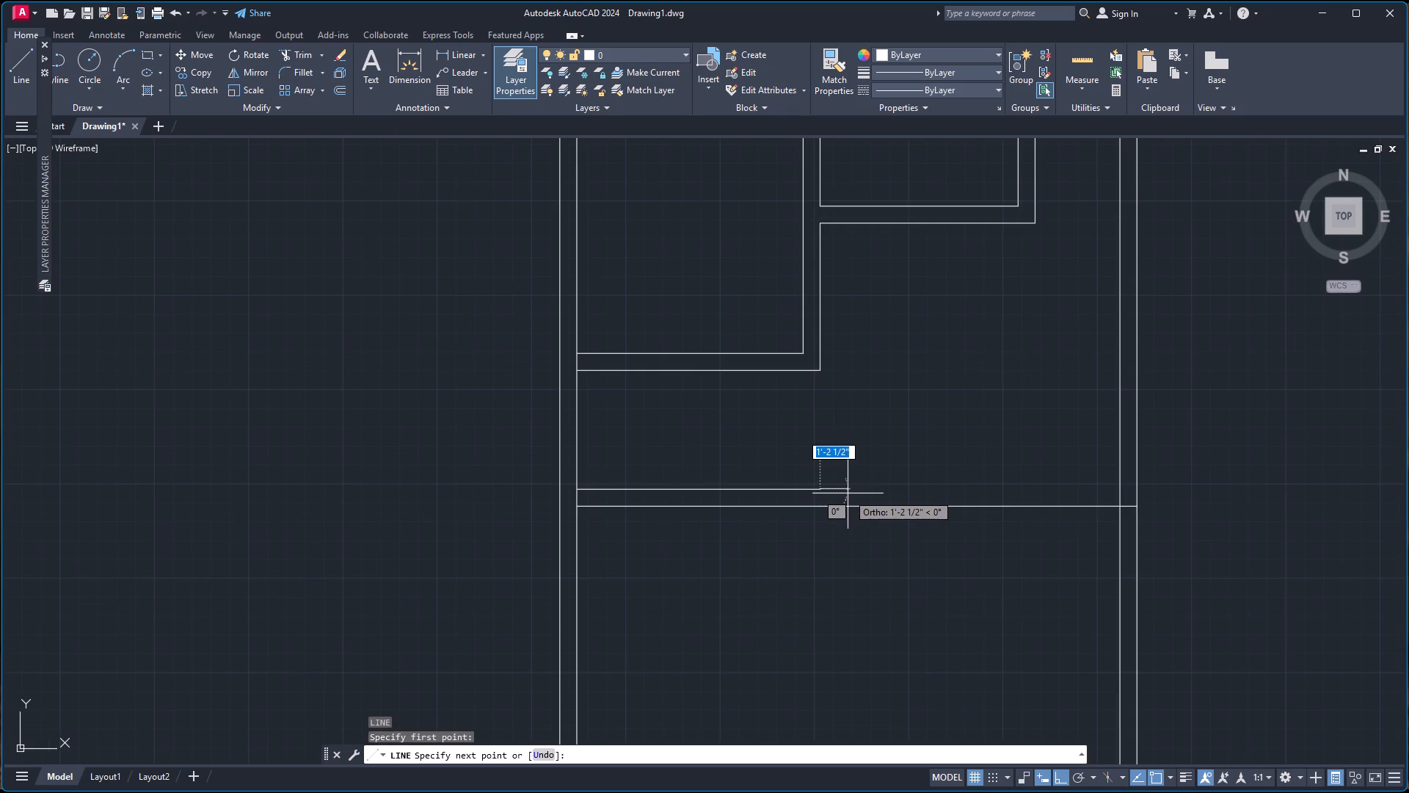
{"action": "scroll", "coordinate": [848, 493], "scroll_direction": "up", "scroll_amount": 3}
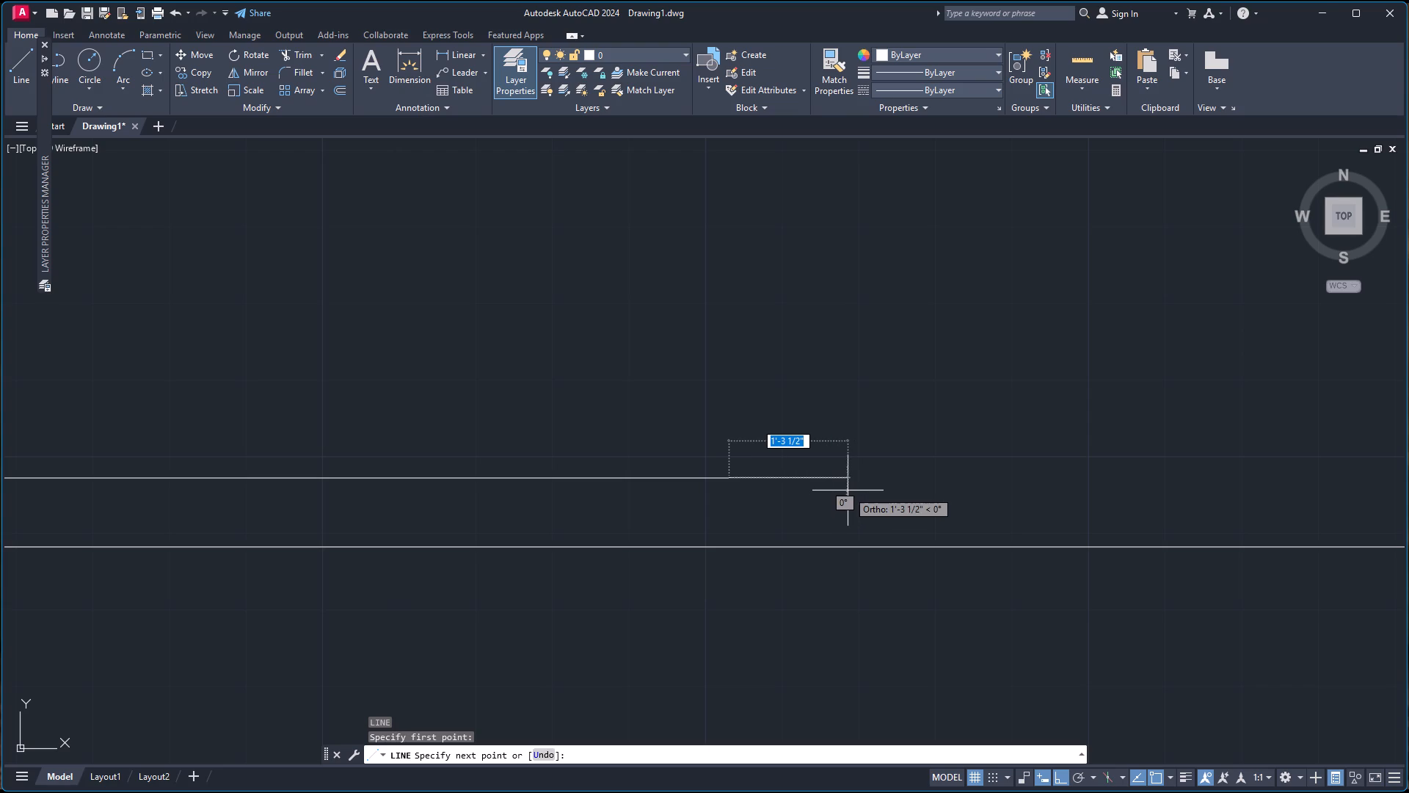
{"action": "scroll", "coordinate": [848, 490], "scroll_direction": "down", "scroll_amount": 2}
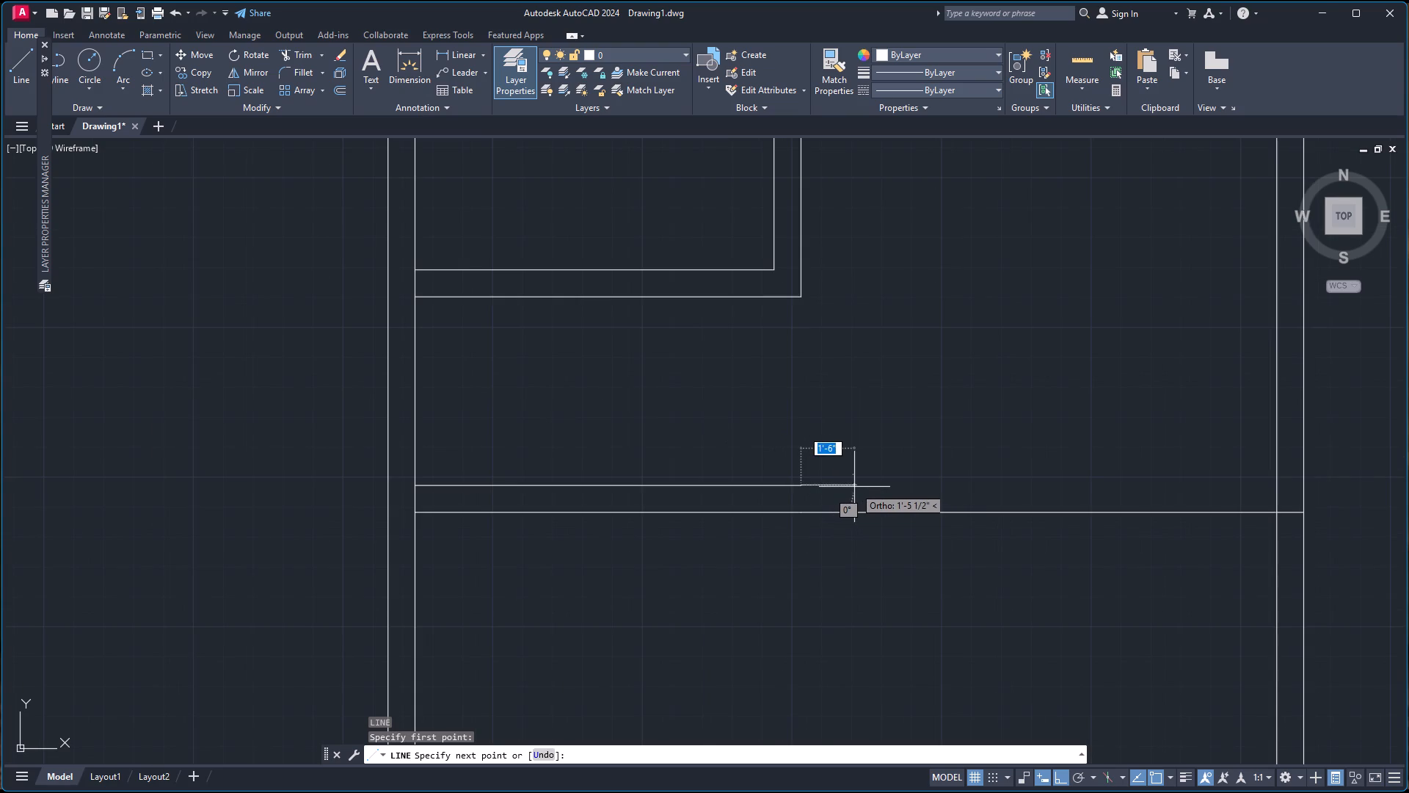
{"action": "left_click", "coordinate": [854, 487]}
{"action": "left_click", "coordinate": [853, 513]}
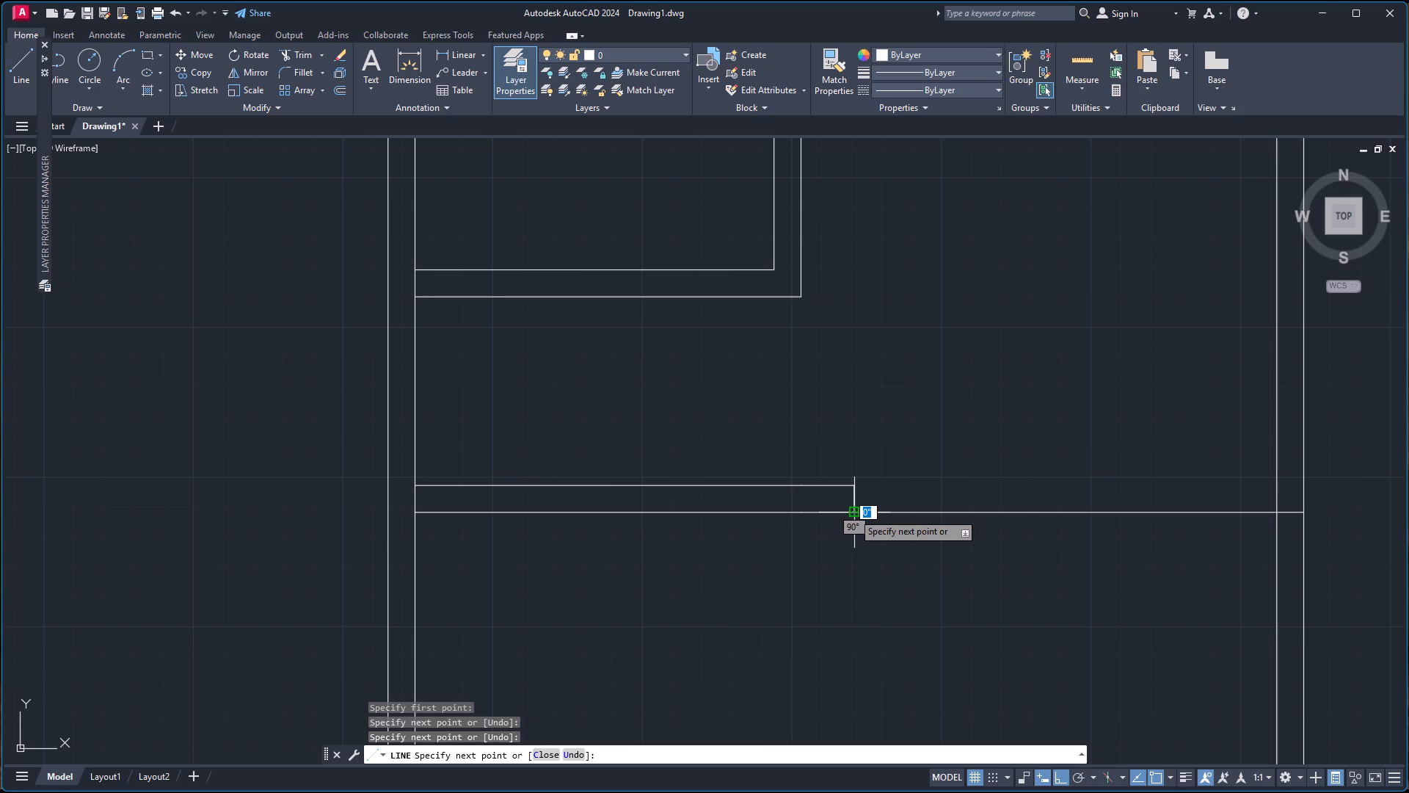
{"action": "key", "text": "Escape"}
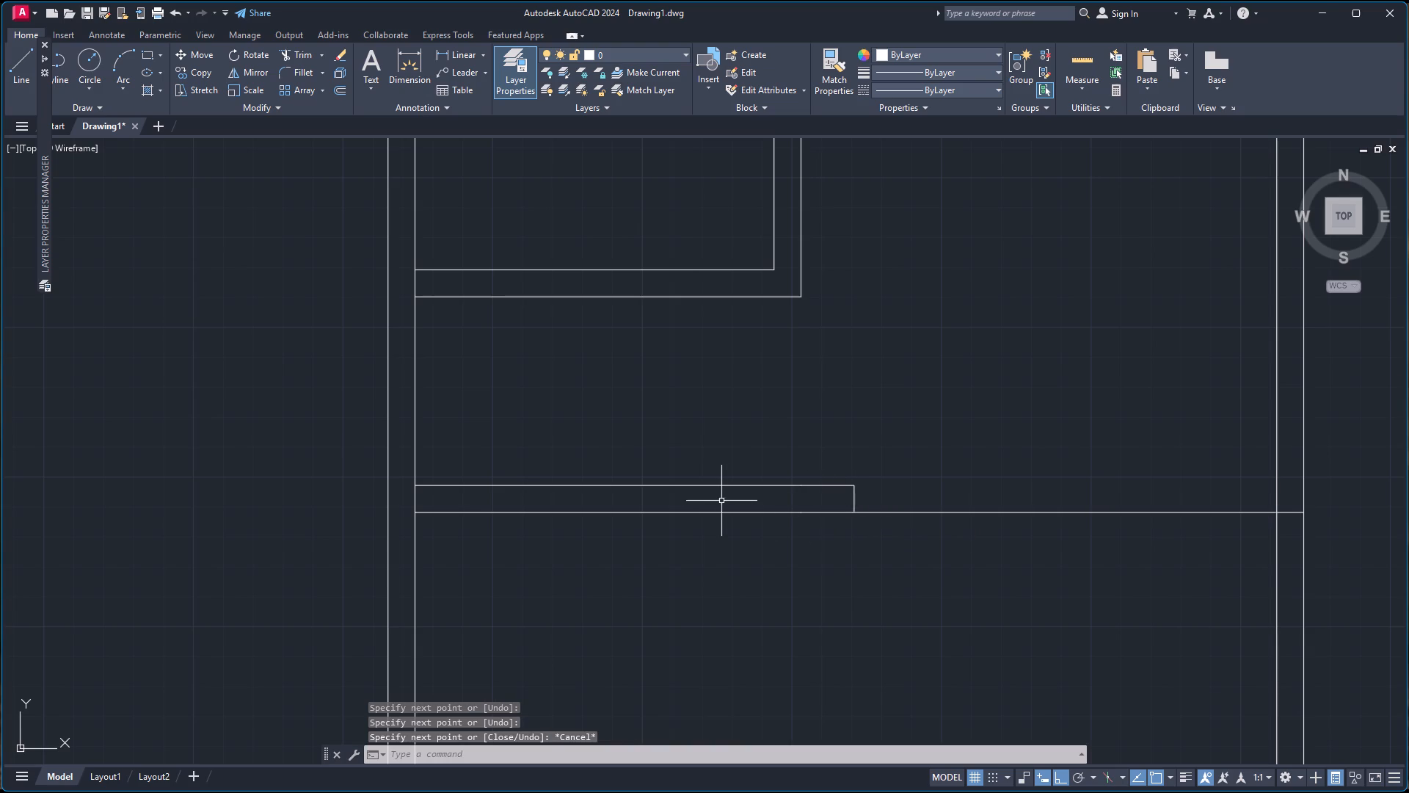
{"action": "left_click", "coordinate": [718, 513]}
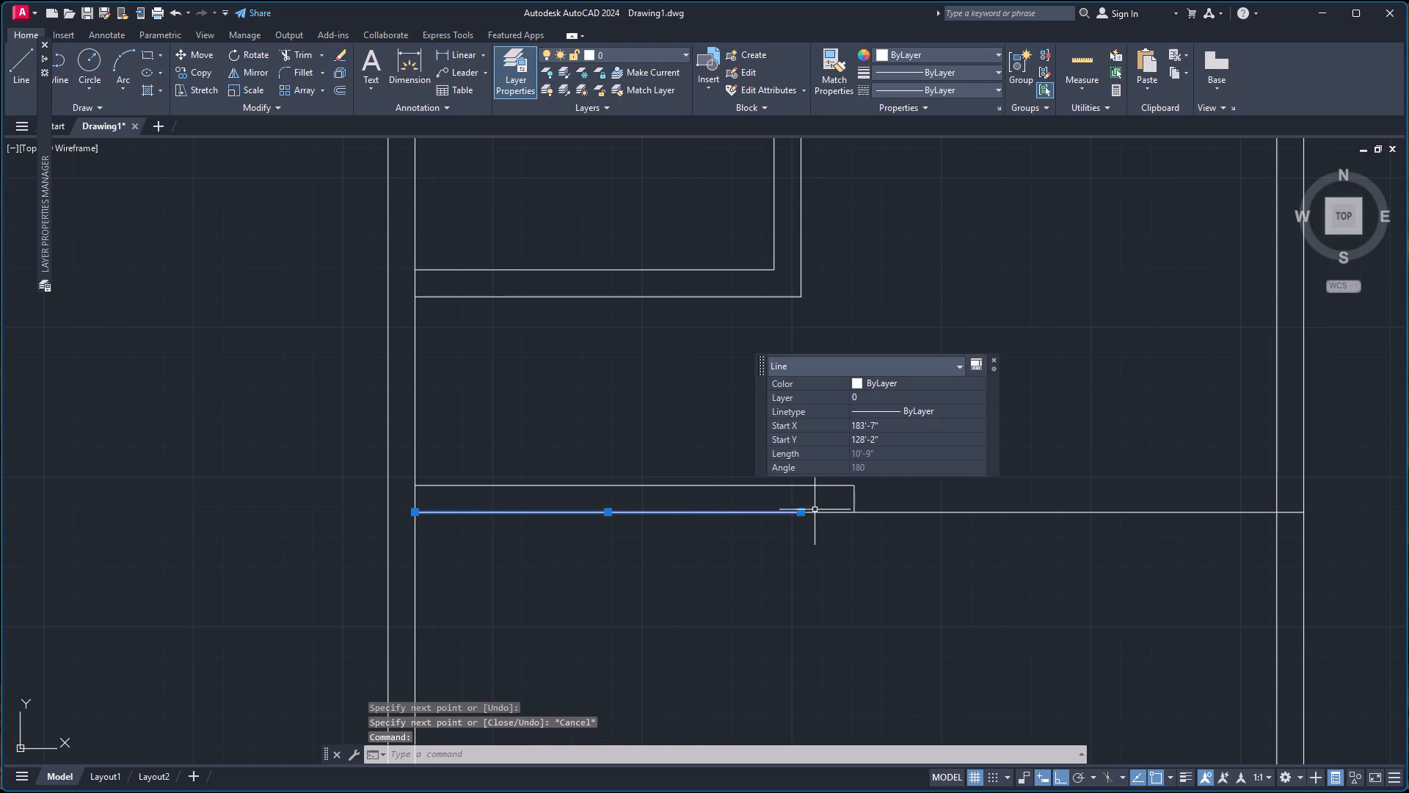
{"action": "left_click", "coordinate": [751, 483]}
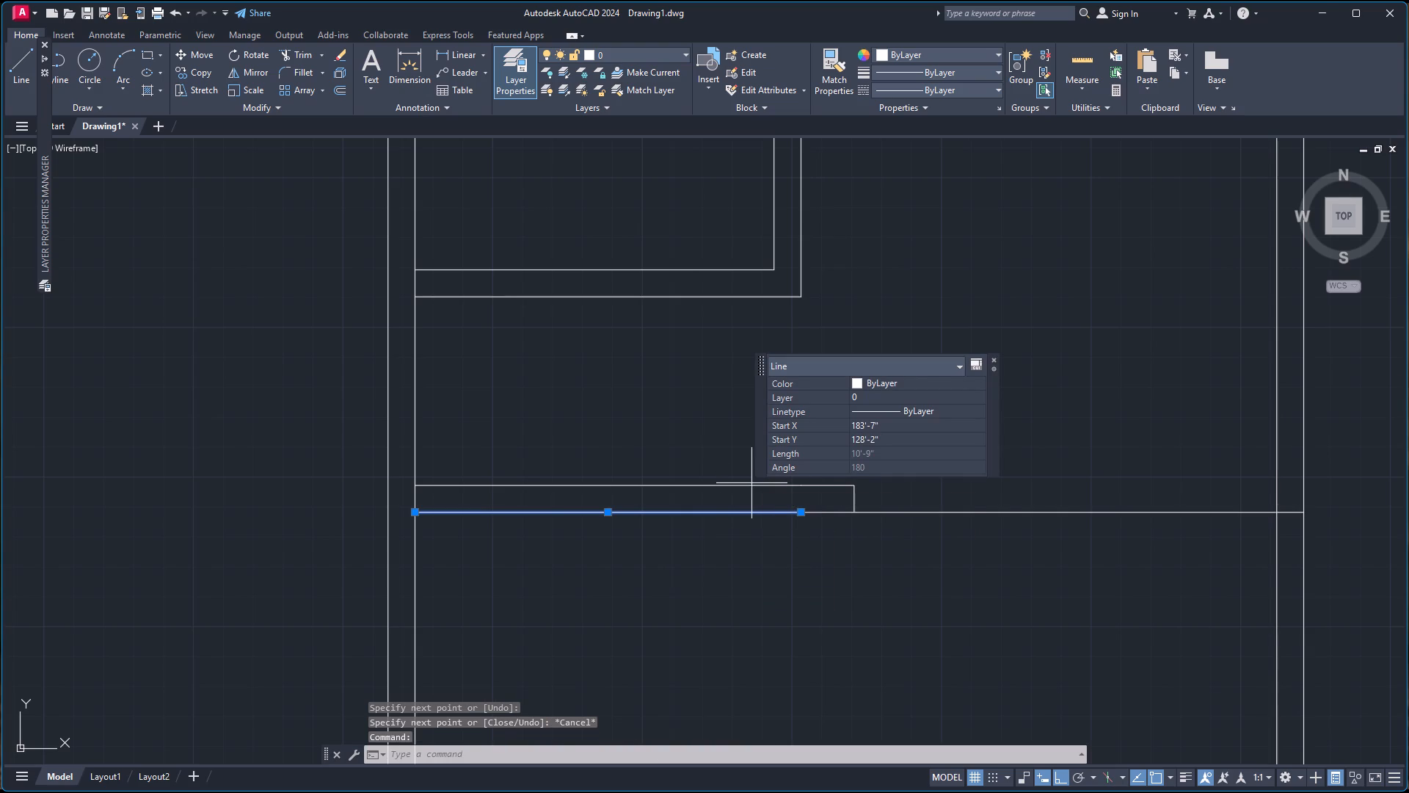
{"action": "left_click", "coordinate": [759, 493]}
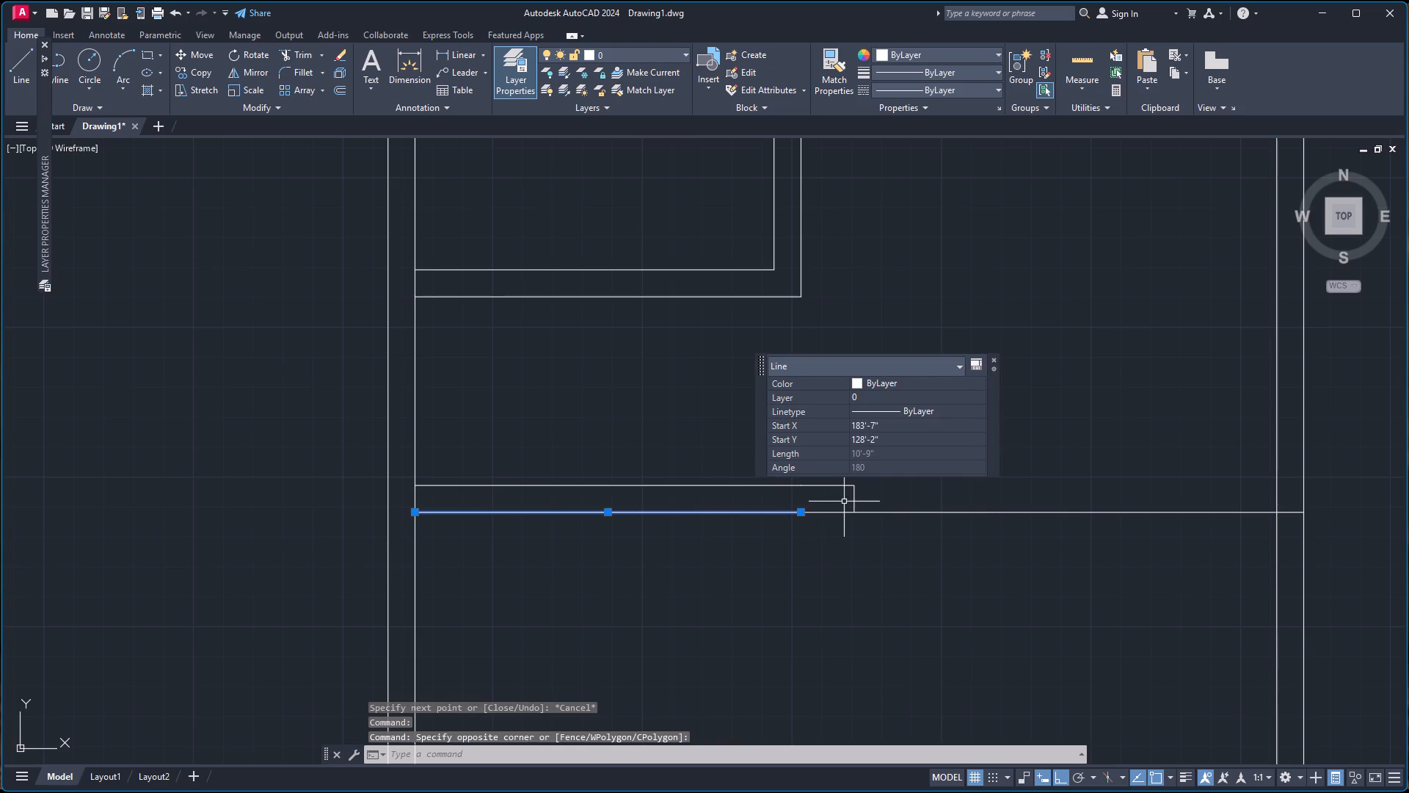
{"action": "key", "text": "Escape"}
Break the long horizontal line at the foot of the new wall's vertical end line using Break at Point.
{"action": "scroll", "coordinate": [854, 528], "scroll_direction": "up", "scroll_amount": 7}
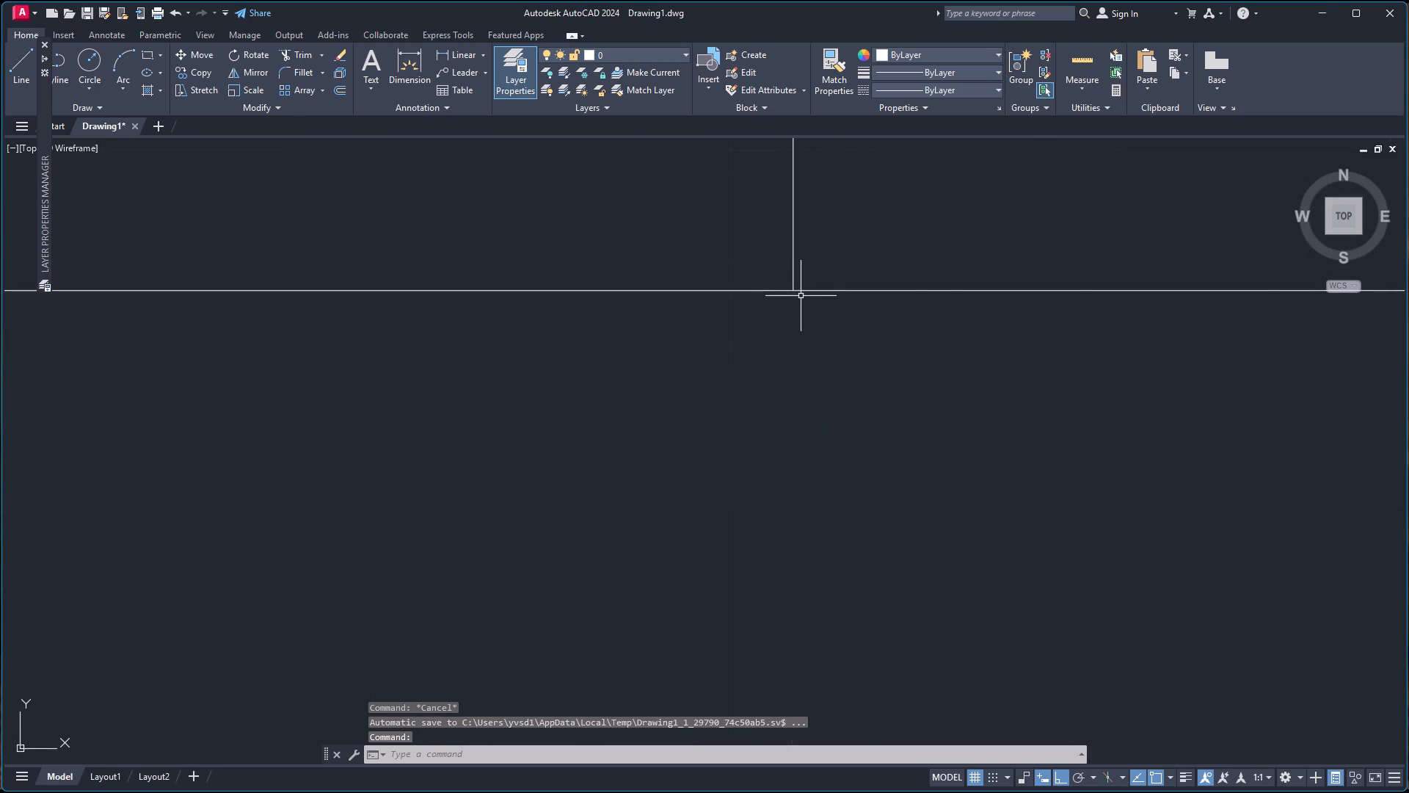
{"action": "type", "text": "bre"}
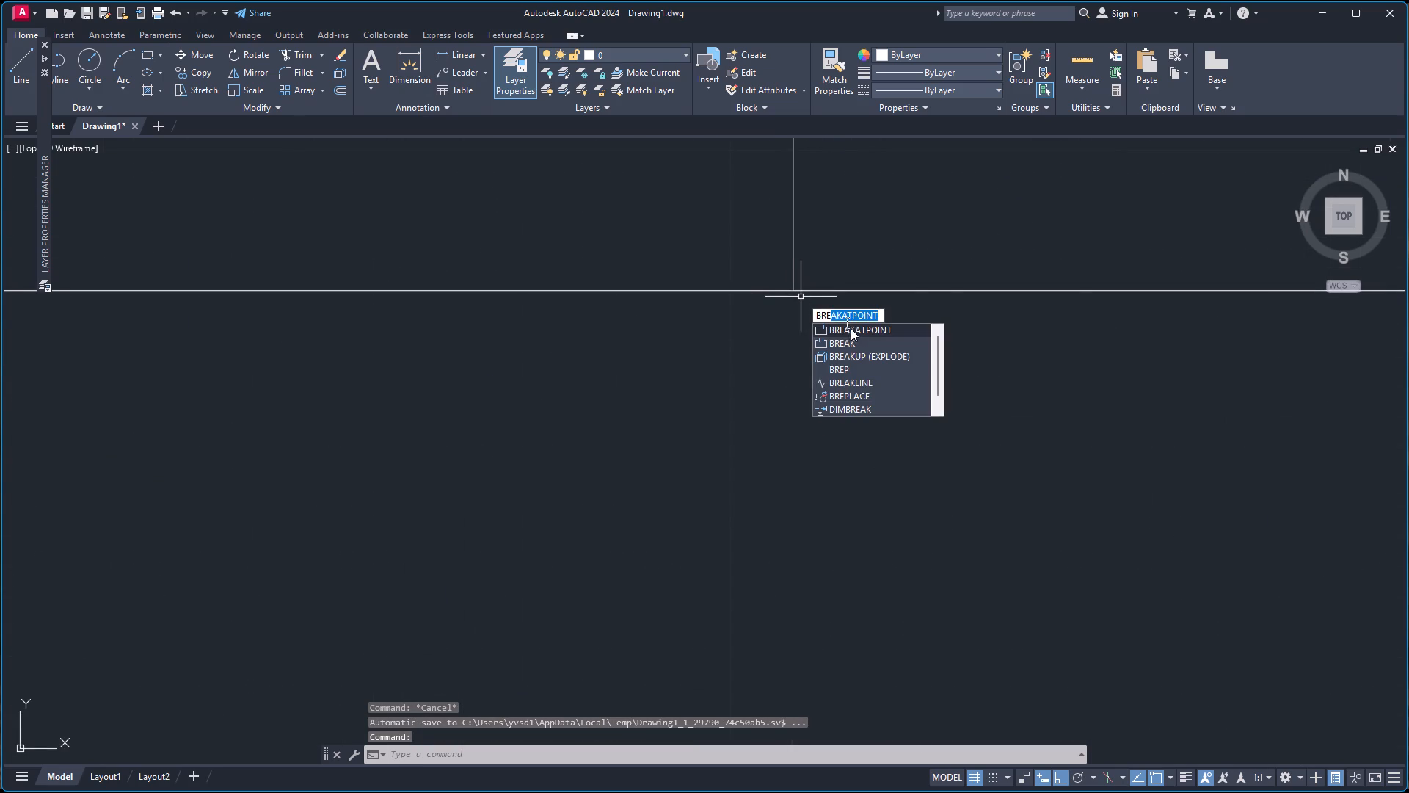
{"action": "left_click", "coordinate": [854, 333]}
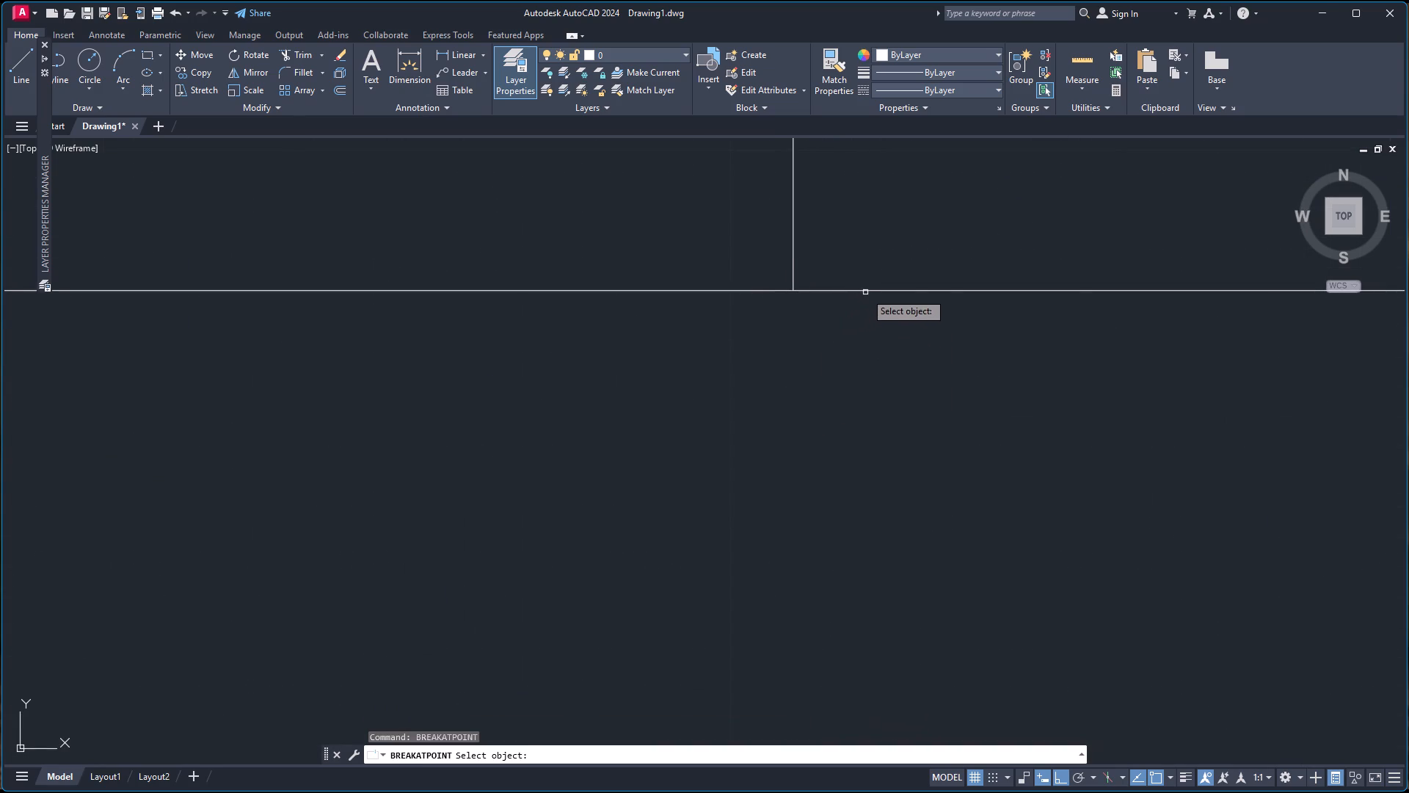
{"action": "left_click", "coordinate": [865, 292]}
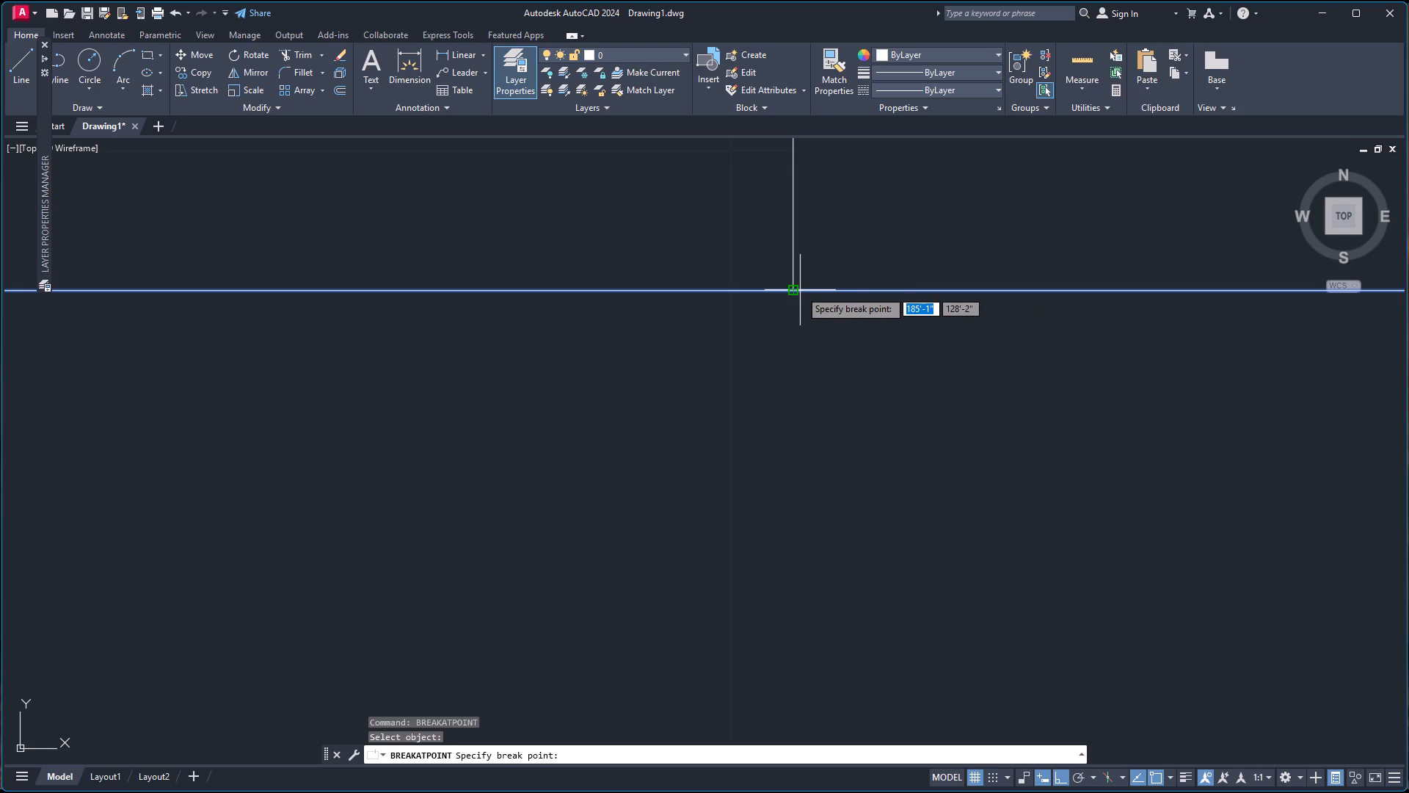
{"action": "left_click", "coordinate": [797, 290]}
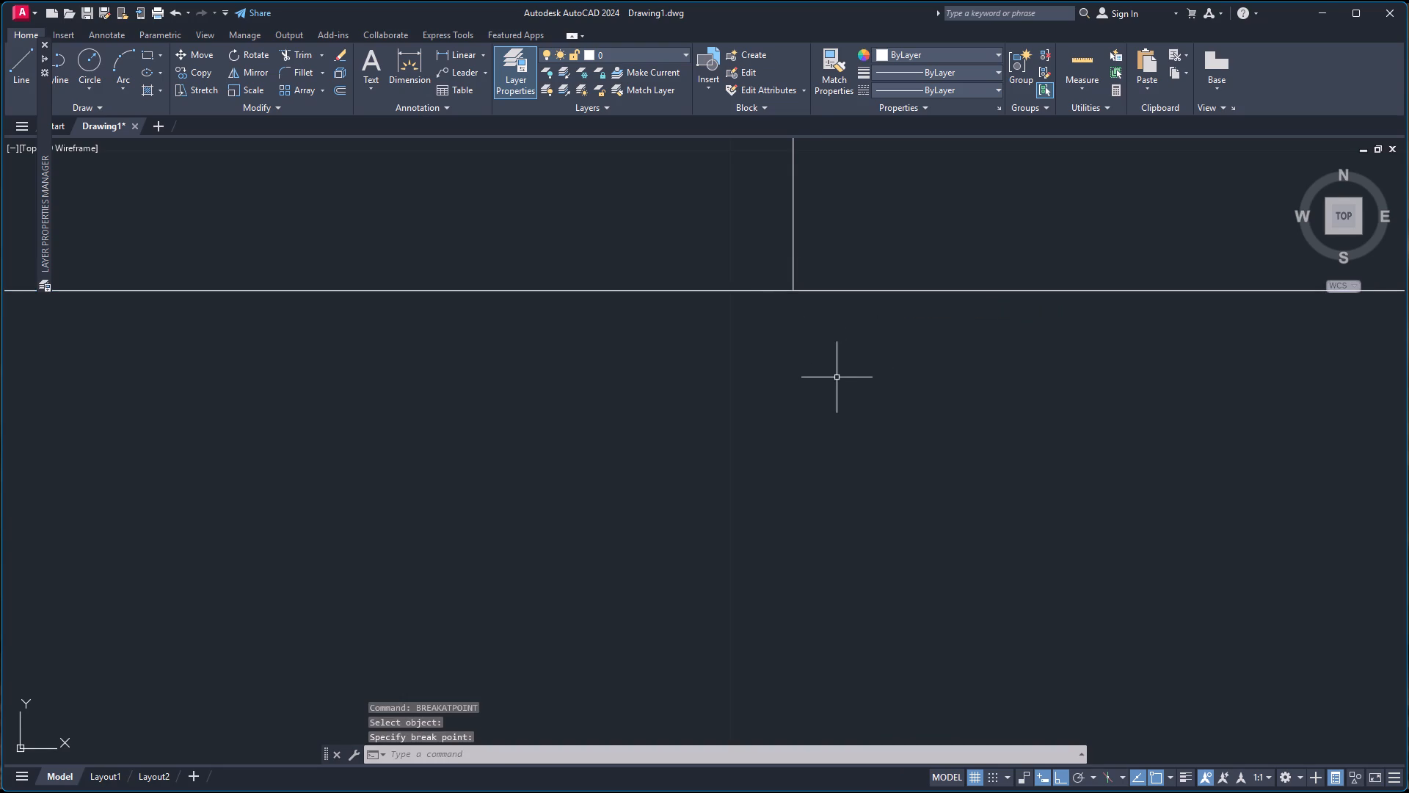
Join the new 9" wall's two upper segments, vertical end line and two lower segments into one polyline.
{"action": "scroll", "coordinate": [837, 377], "scroll_direction": "down", "scroll_amount": 5}
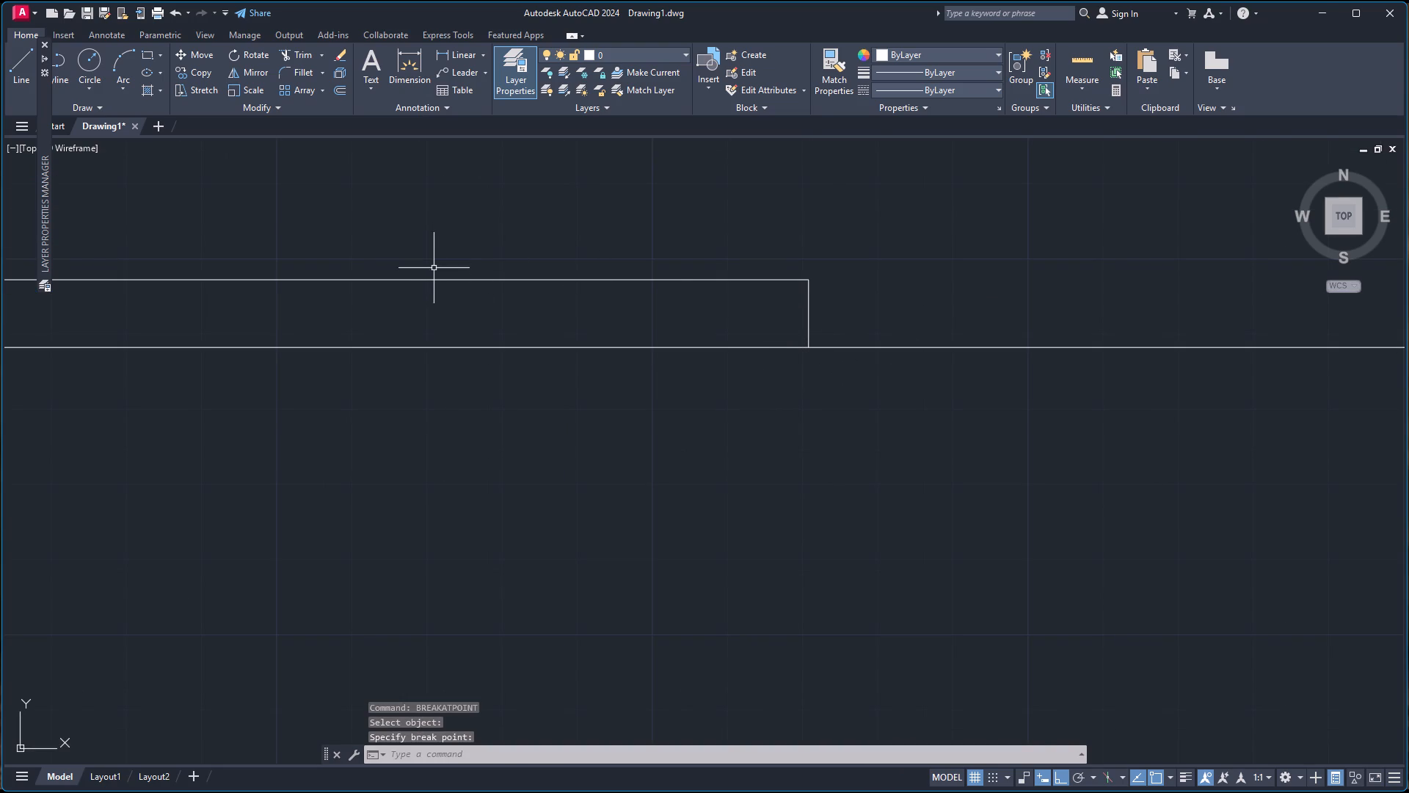
{"action": "left_click", "coordinate": [434, 278]}
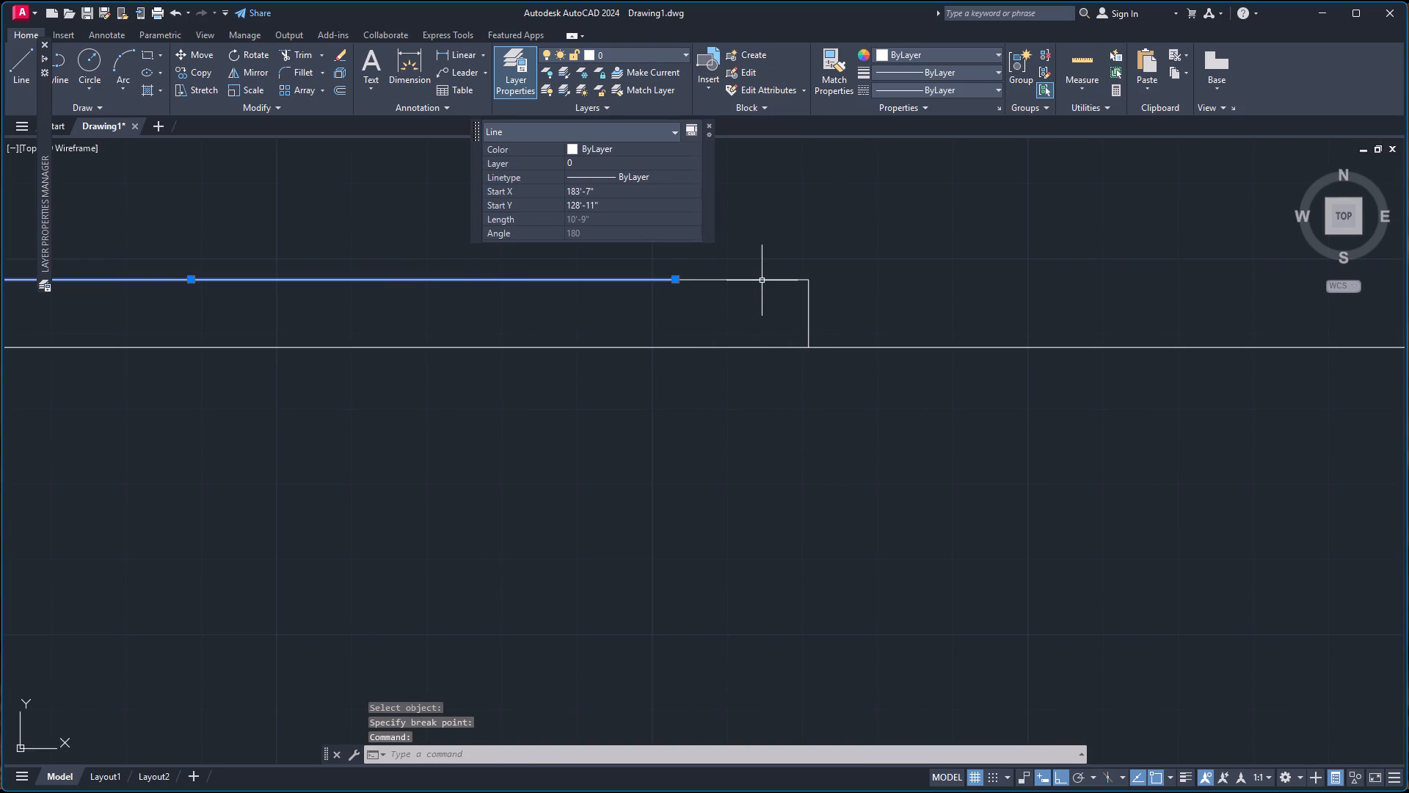
{"action": "left_click", "coordinate": [762, 280]}
{"action": "left_click", "coordinate": [808, 318]}
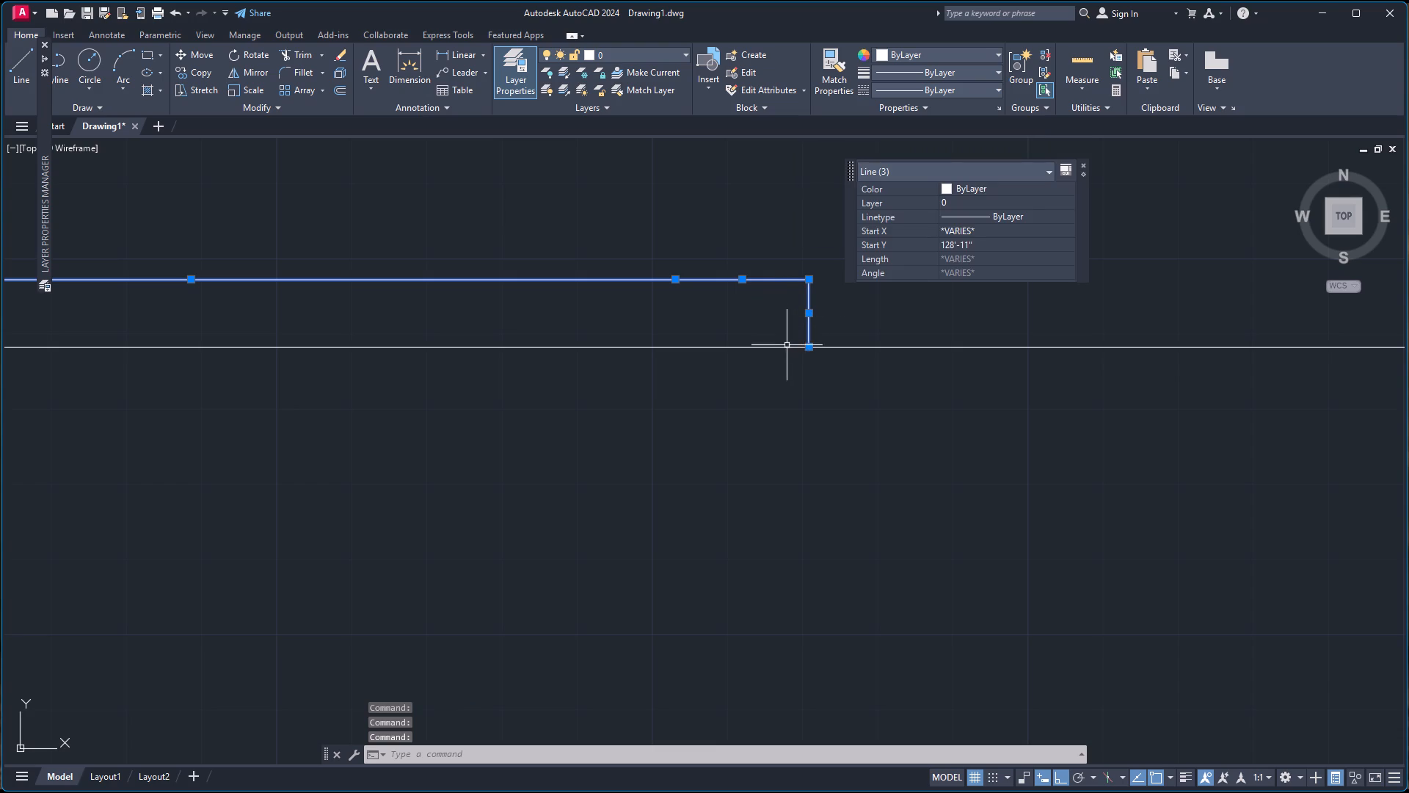
{"action": "left_click", "coordinate": [787, 347]}
{"action": "left_click", "coordinate": [605, 349]}
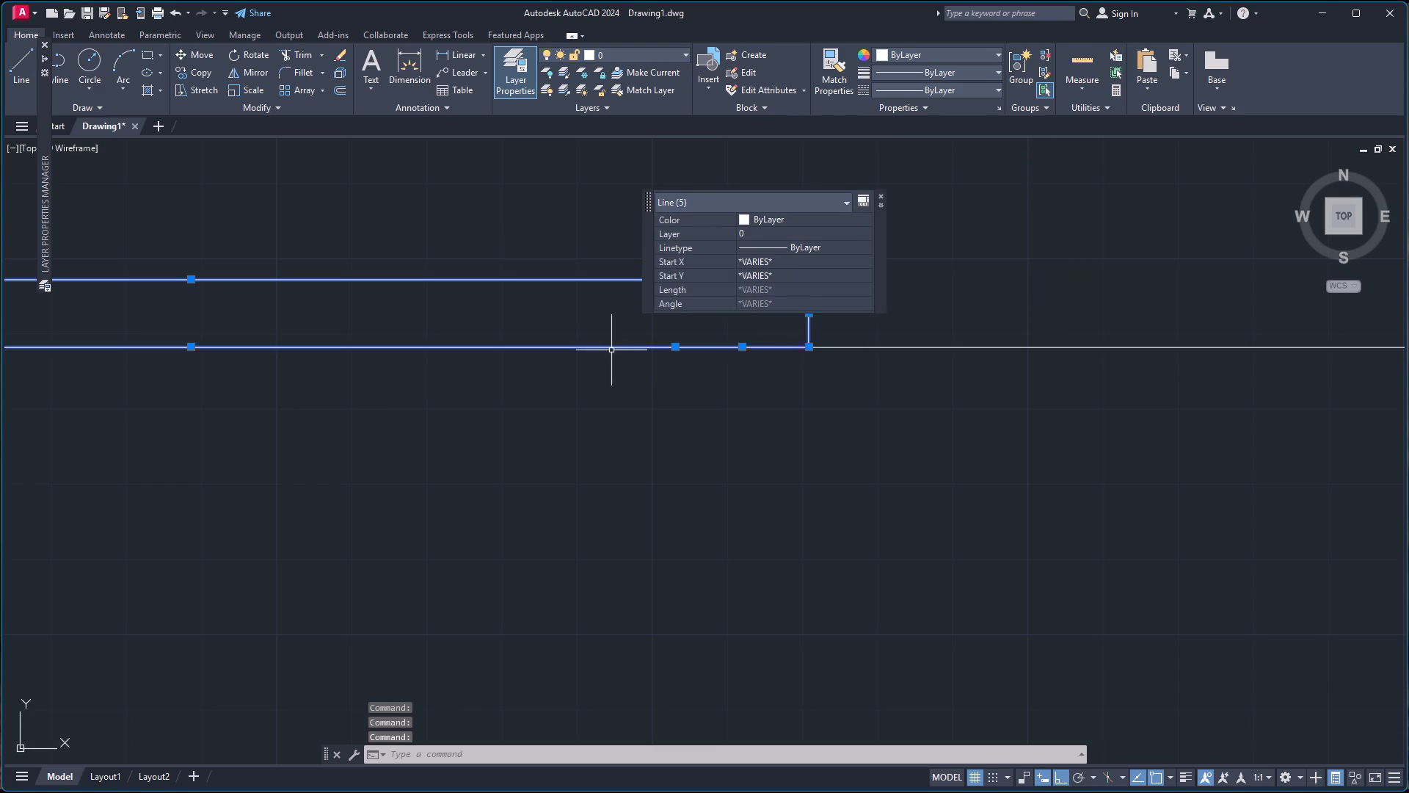
{"action": "scroll", "coordinate": [615, 352], "scroll_direction": "down", "scroll_amount": 3}
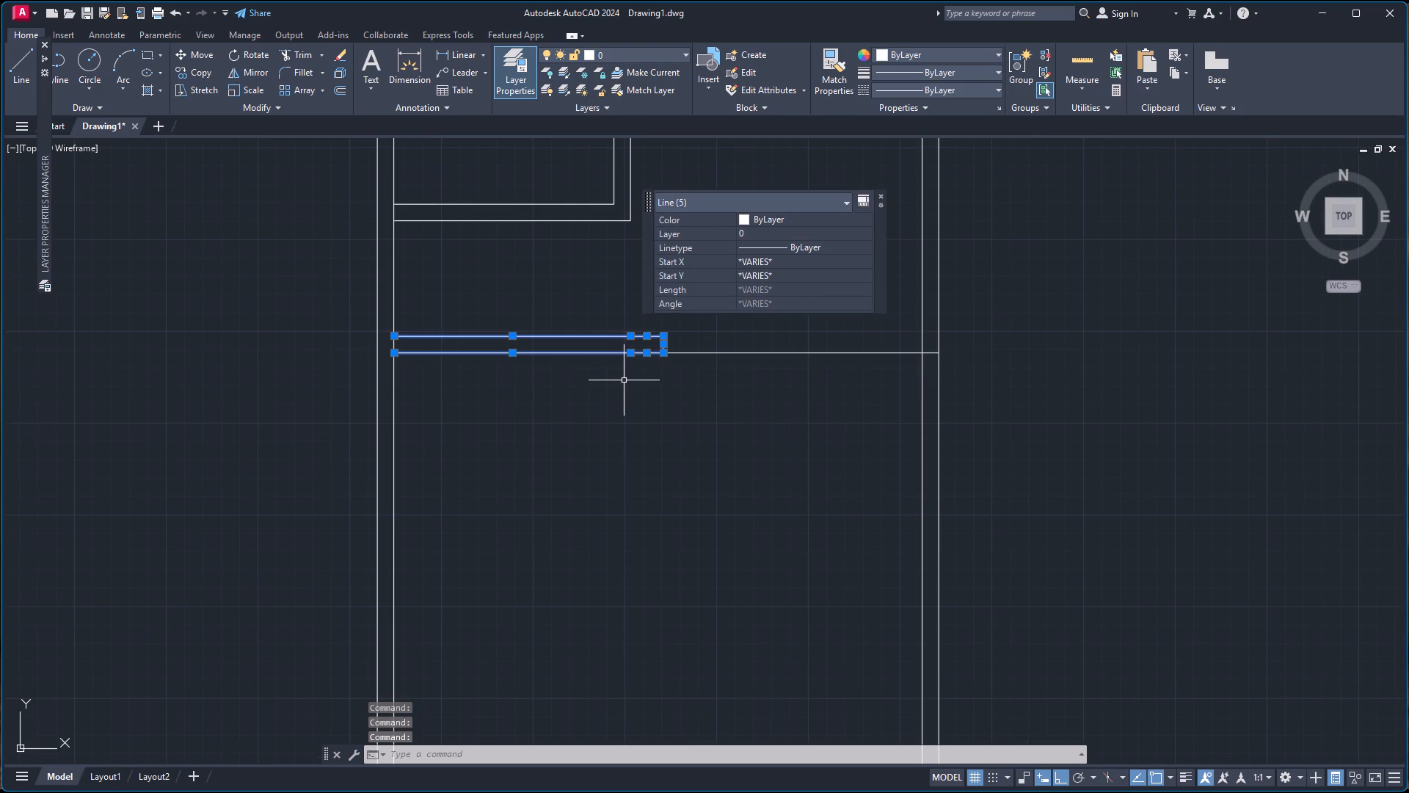
{"action": "key", "text": "j"}
{"action": "key", "text": "Return"}
{"action": "scroll", "coordinate": [656, 338], "scroll_direction": "down", "scroll_amount": 3}
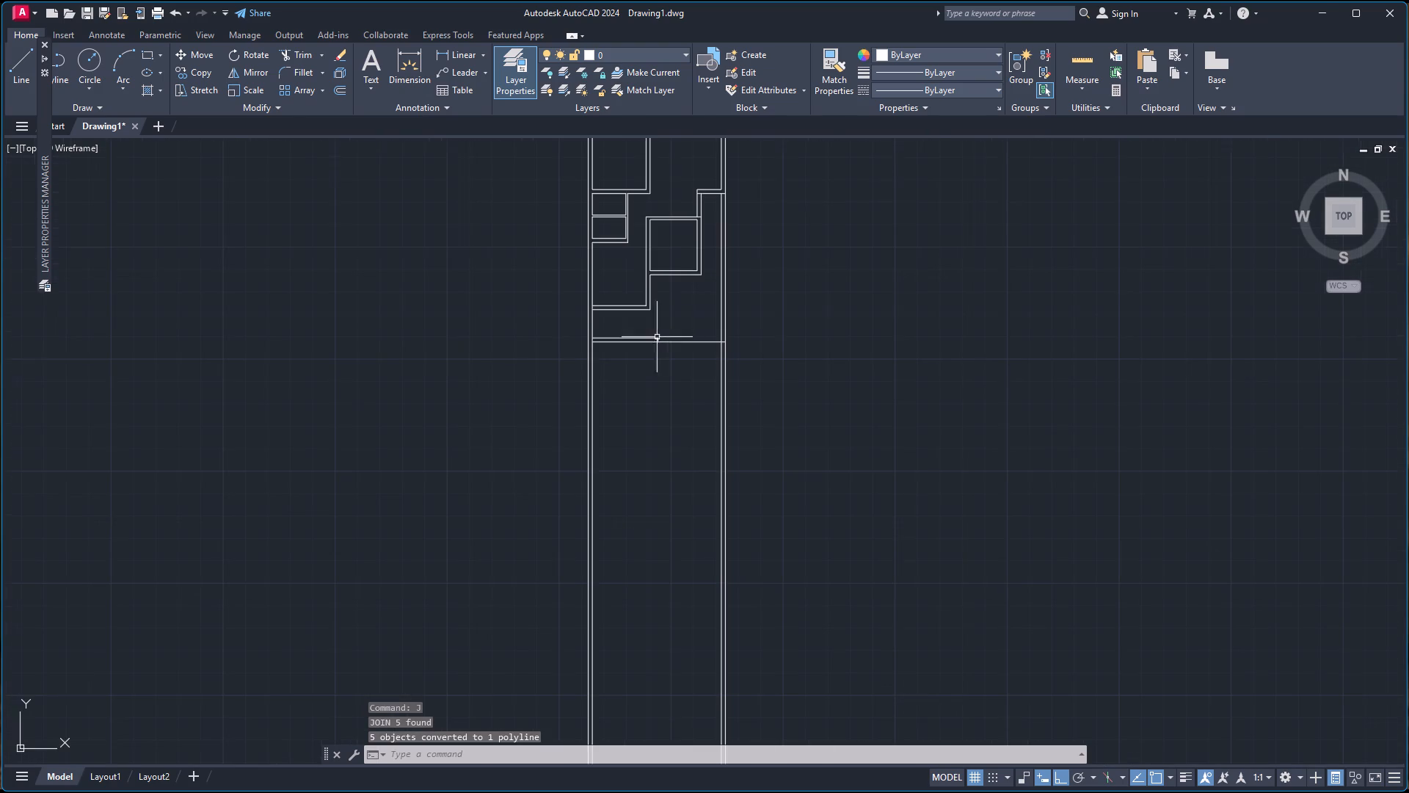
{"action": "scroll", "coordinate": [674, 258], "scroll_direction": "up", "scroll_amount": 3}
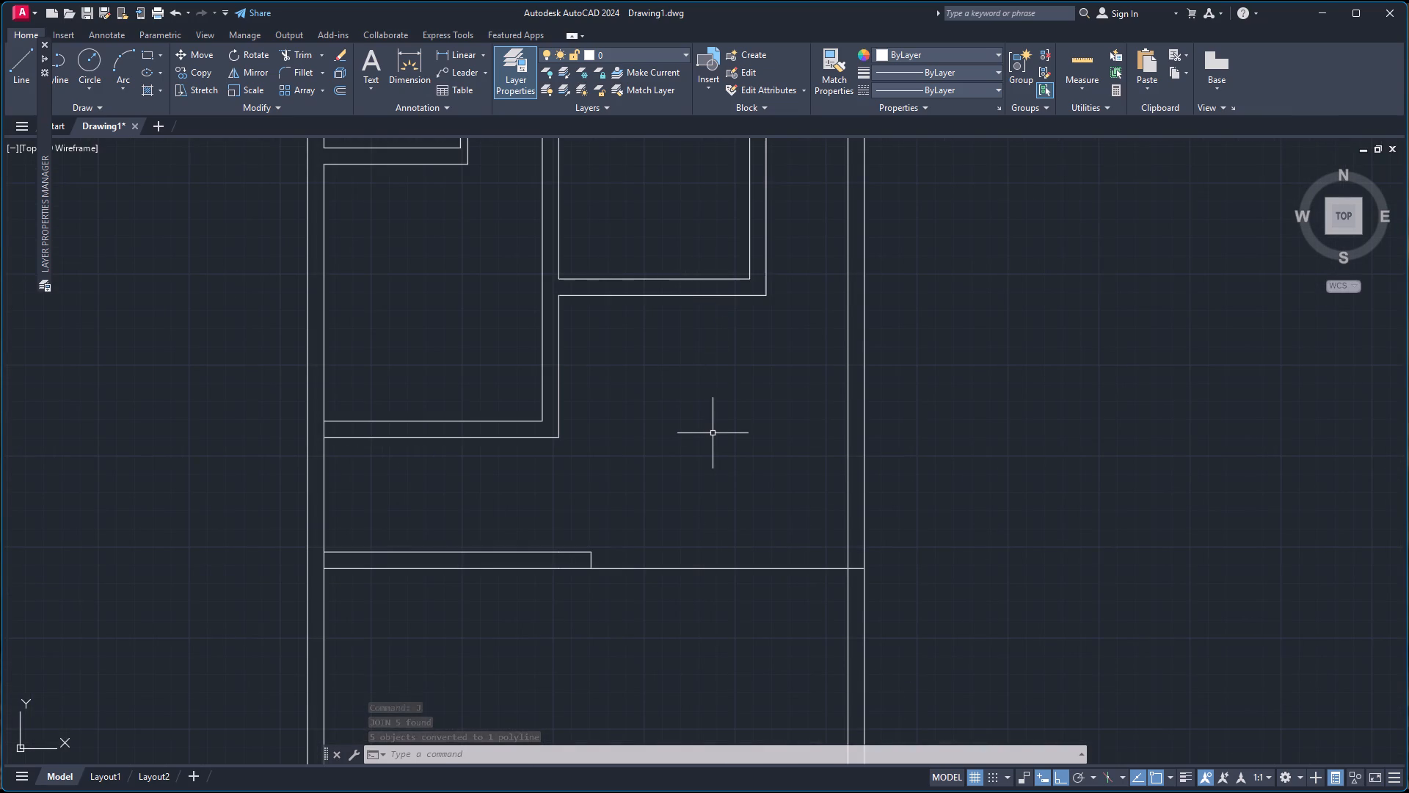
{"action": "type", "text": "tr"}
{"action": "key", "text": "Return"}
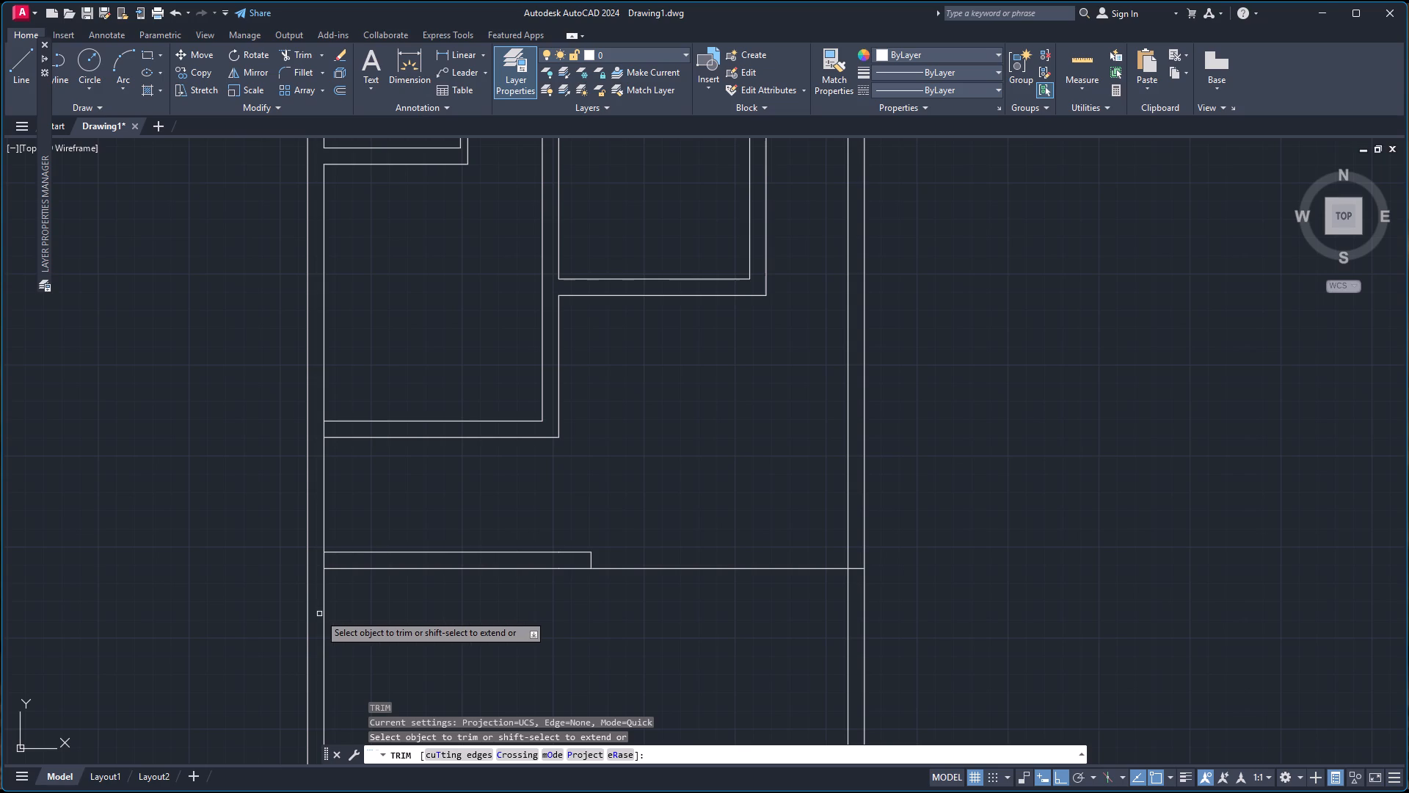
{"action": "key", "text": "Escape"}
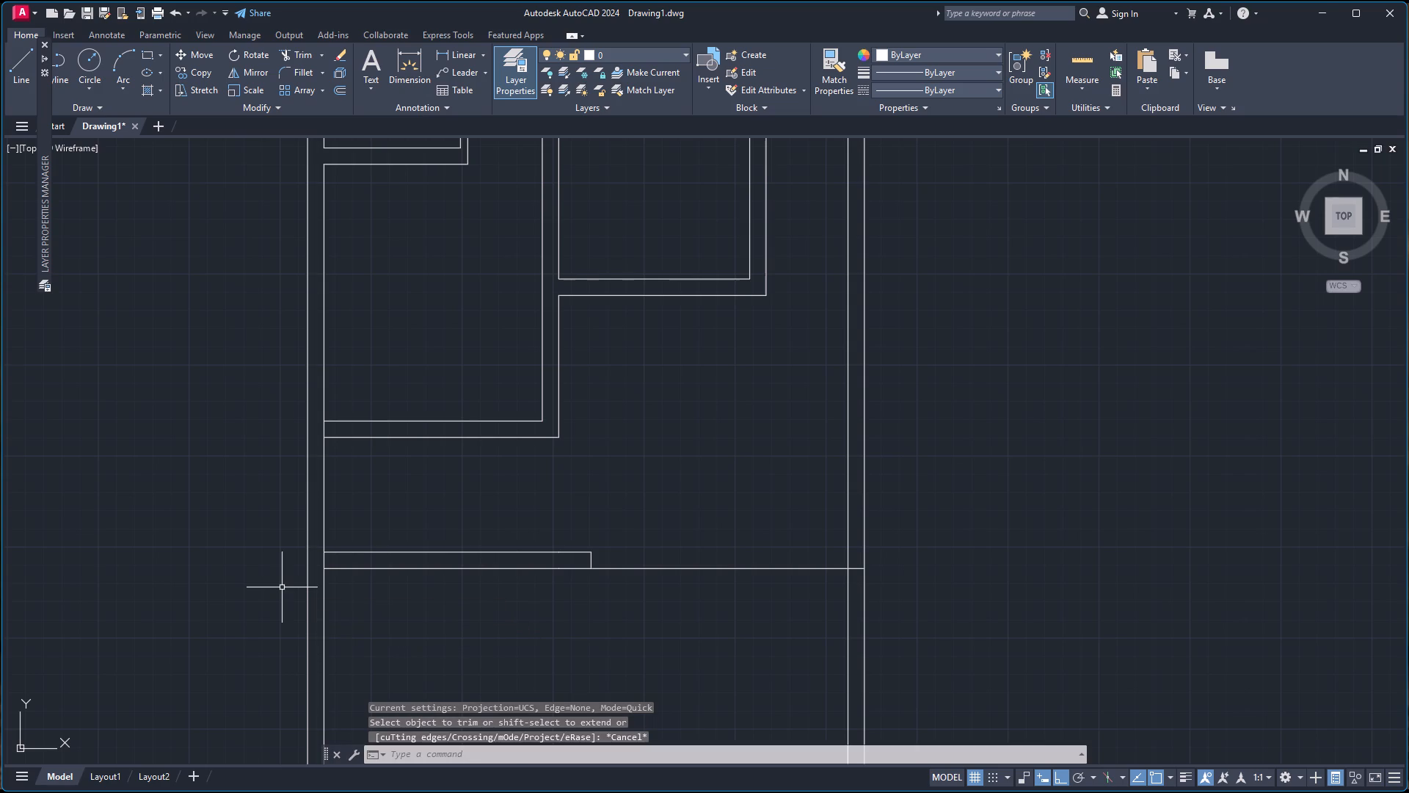
Extend the long horizontal bottom line to the outer face line of the left outer wall.
{"action": "type", "text": "ex"}
{"action": "key", "text": "Return"}
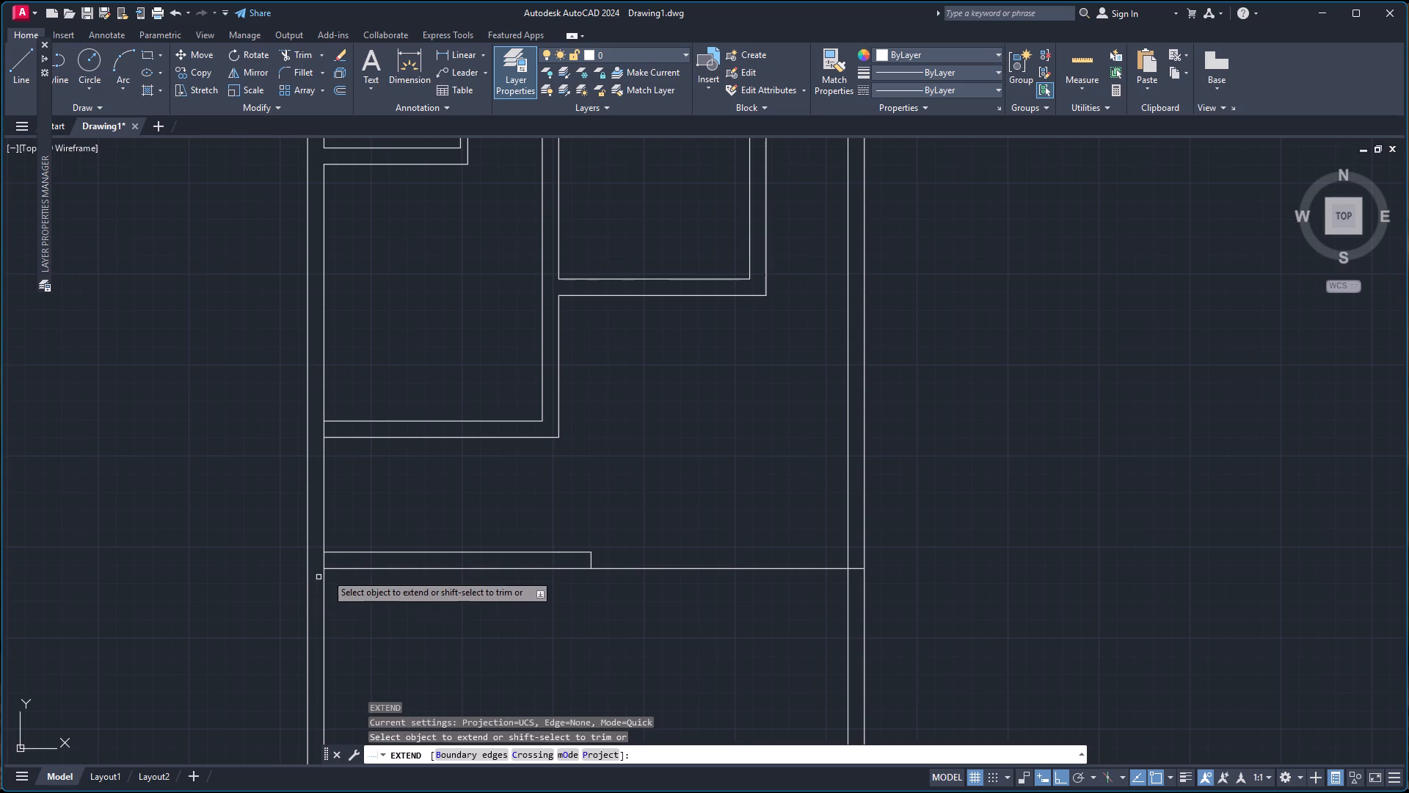
{"action": "left_click", "coordinate": [342, 570]}
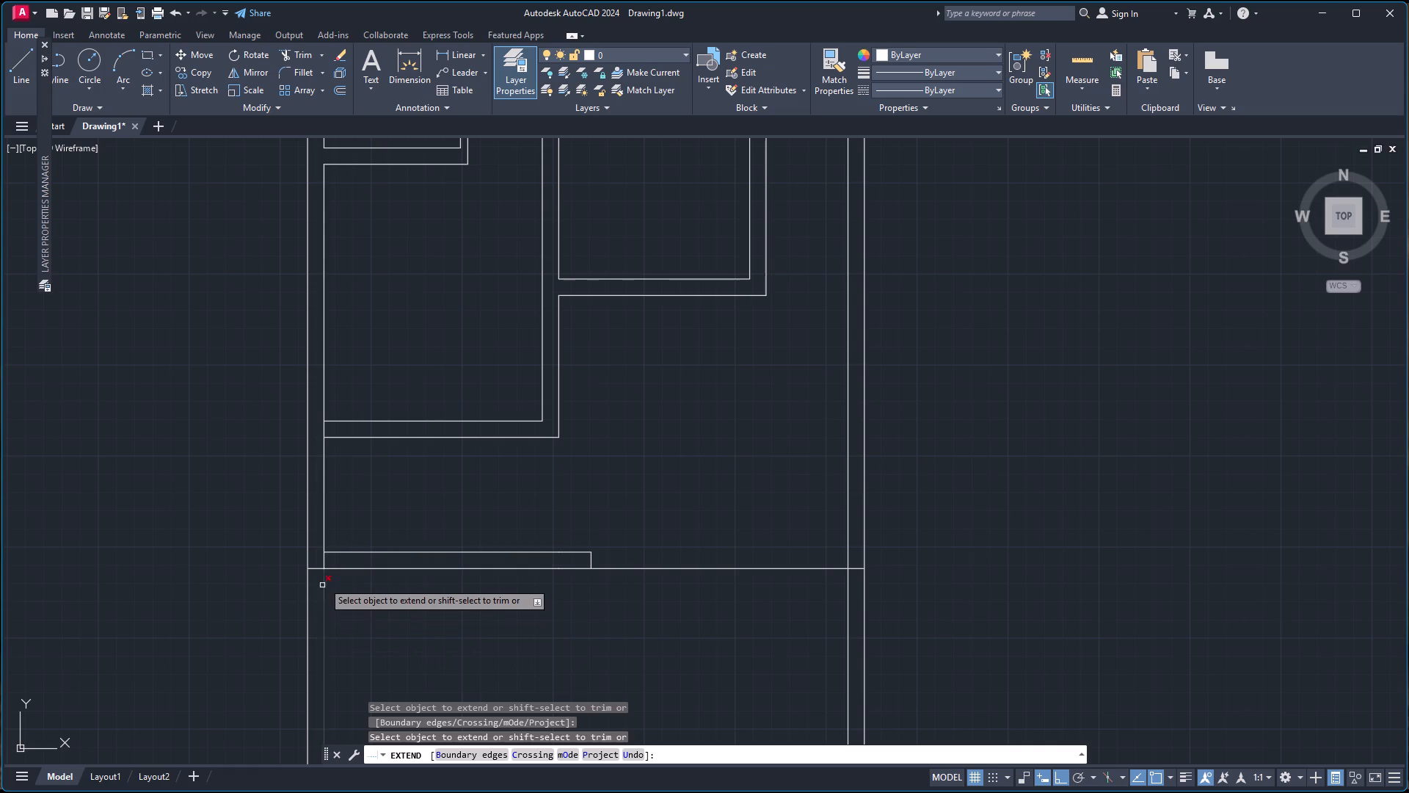
Trim the left wall's inner line across the new 9" wall's end and all vertical wall lines running below the bottom line.
{"action": "left_click", "coordinate": [324, 560], "text": "shift"}
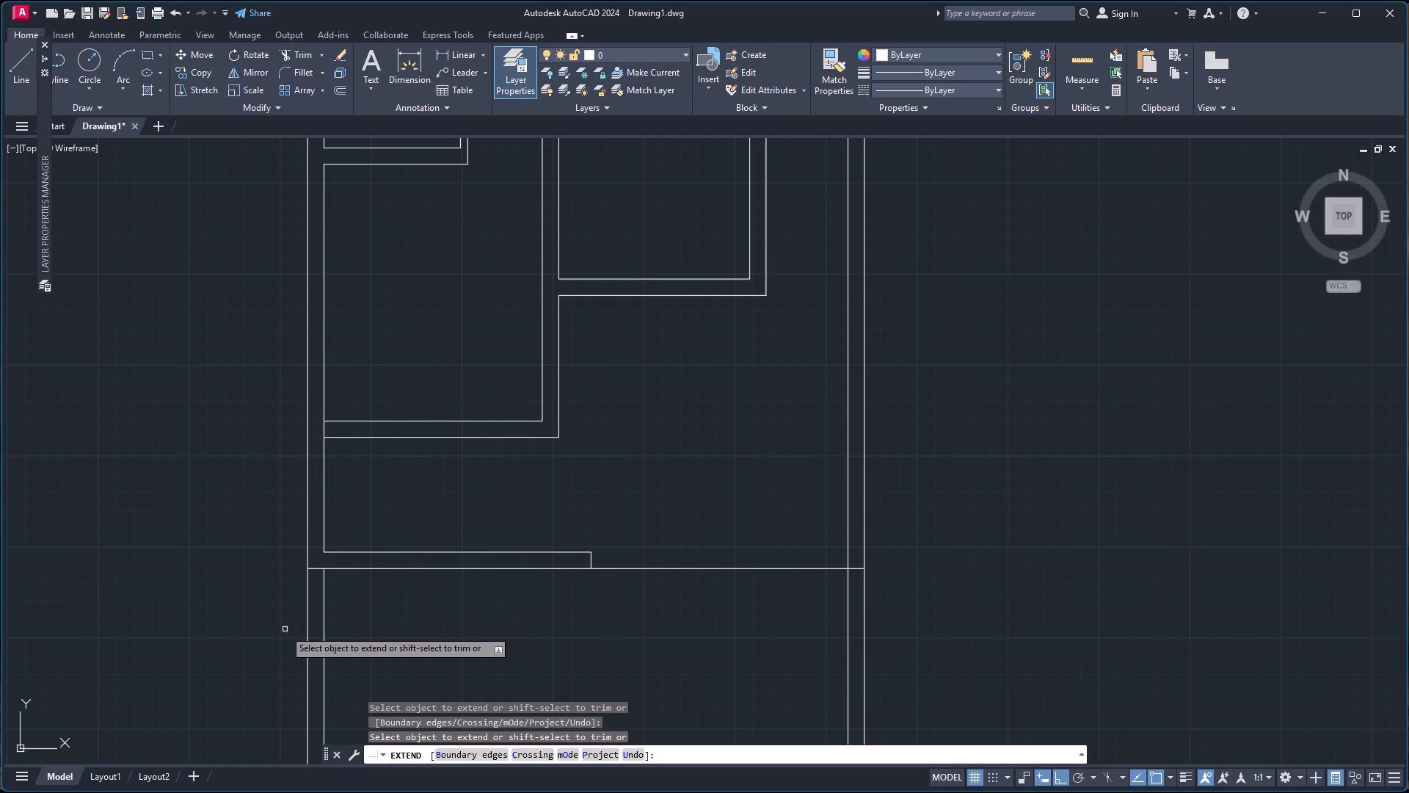
{"action": "left_click", "coordinate": [276, 629], "text": "shift"}
{"action": "left_click", "coordinate": [1027, 695], "text": "shift"}
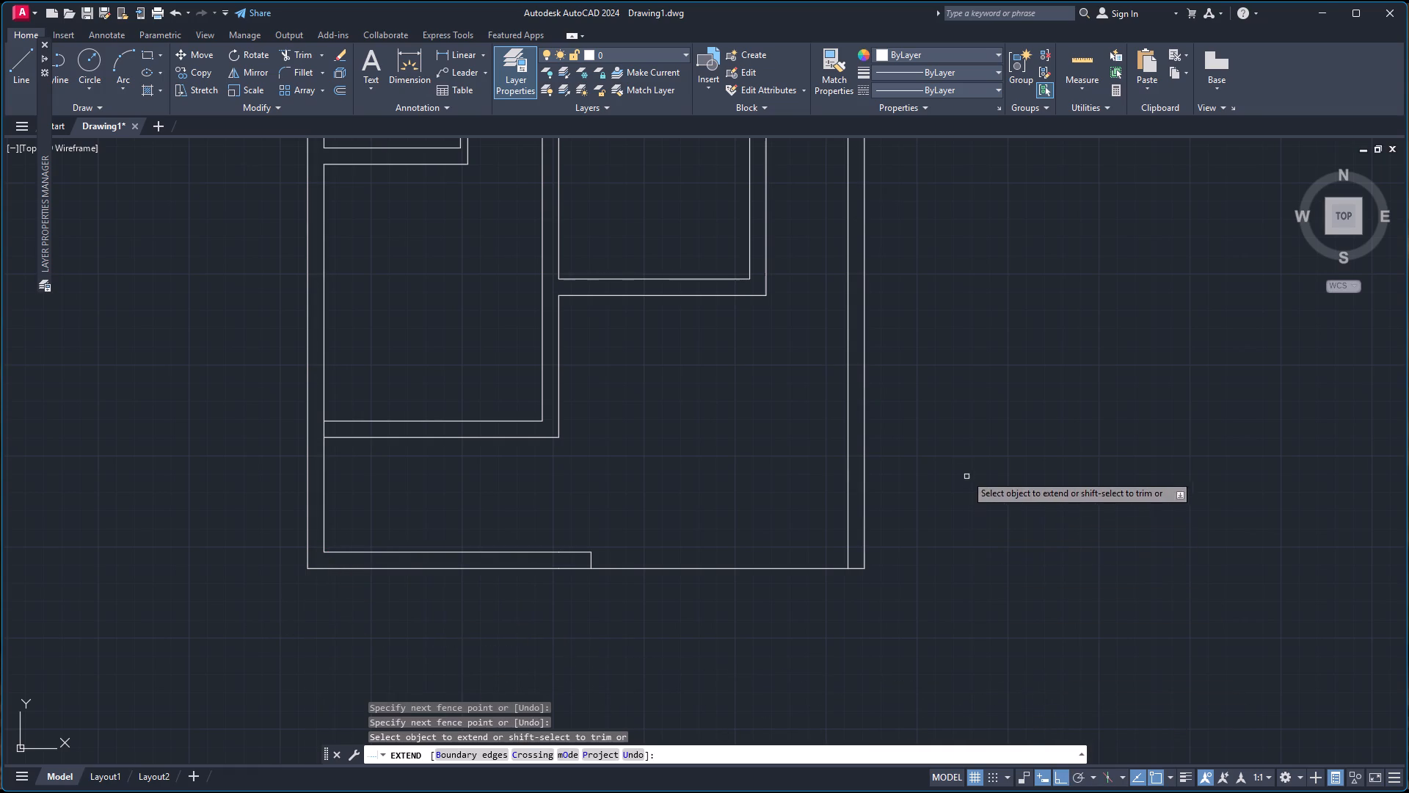
{"action": "scroll", "coordinate": [961, 462], "scroll_direction": "down", "scroll_amount": 3}
{"action": "scroll", "coordinate": [930, 279], "scroll_direction": "up", "scroll_amount": 3}
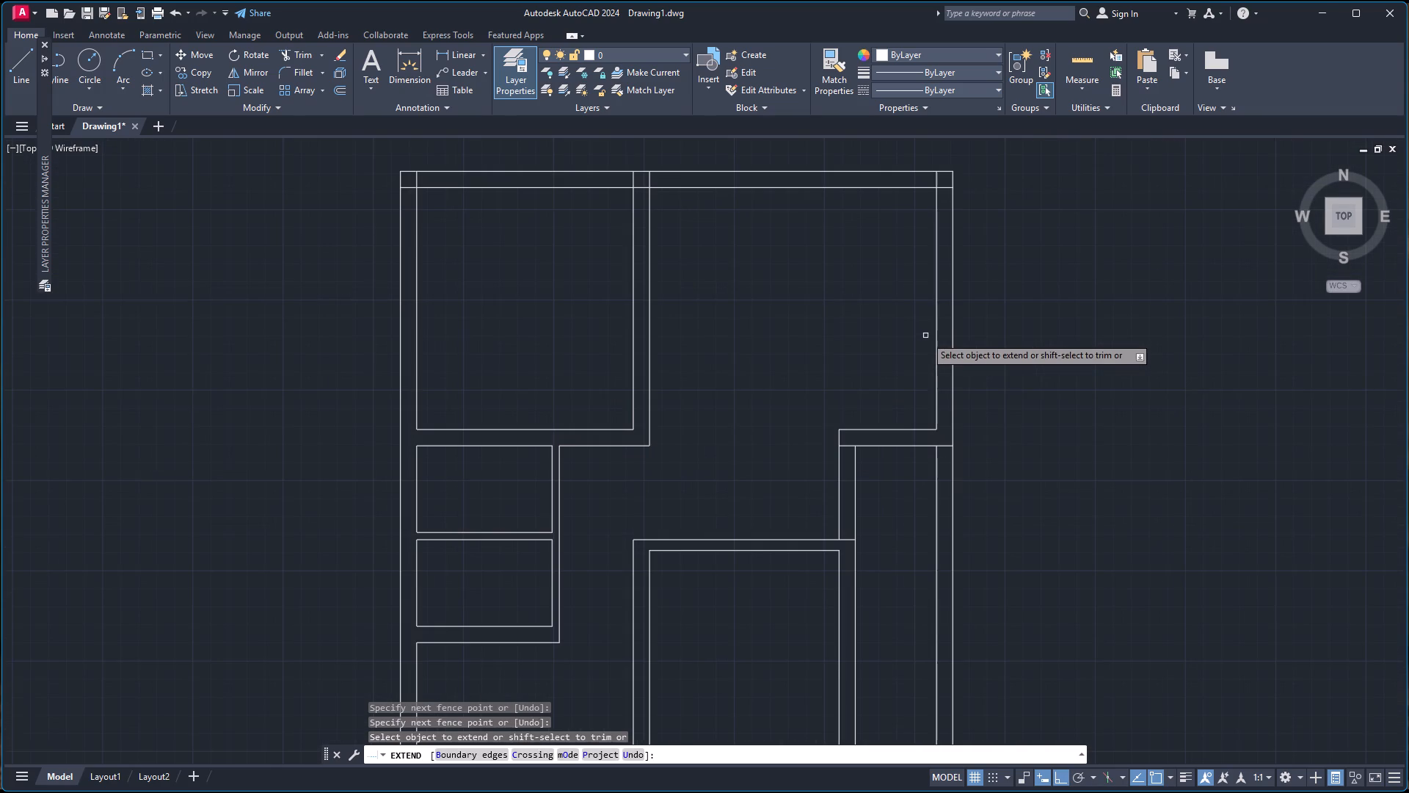
{"action": "scroll", "coordinate": [921, 551], "scroll_direction": "down", "scroll_amount": 1}
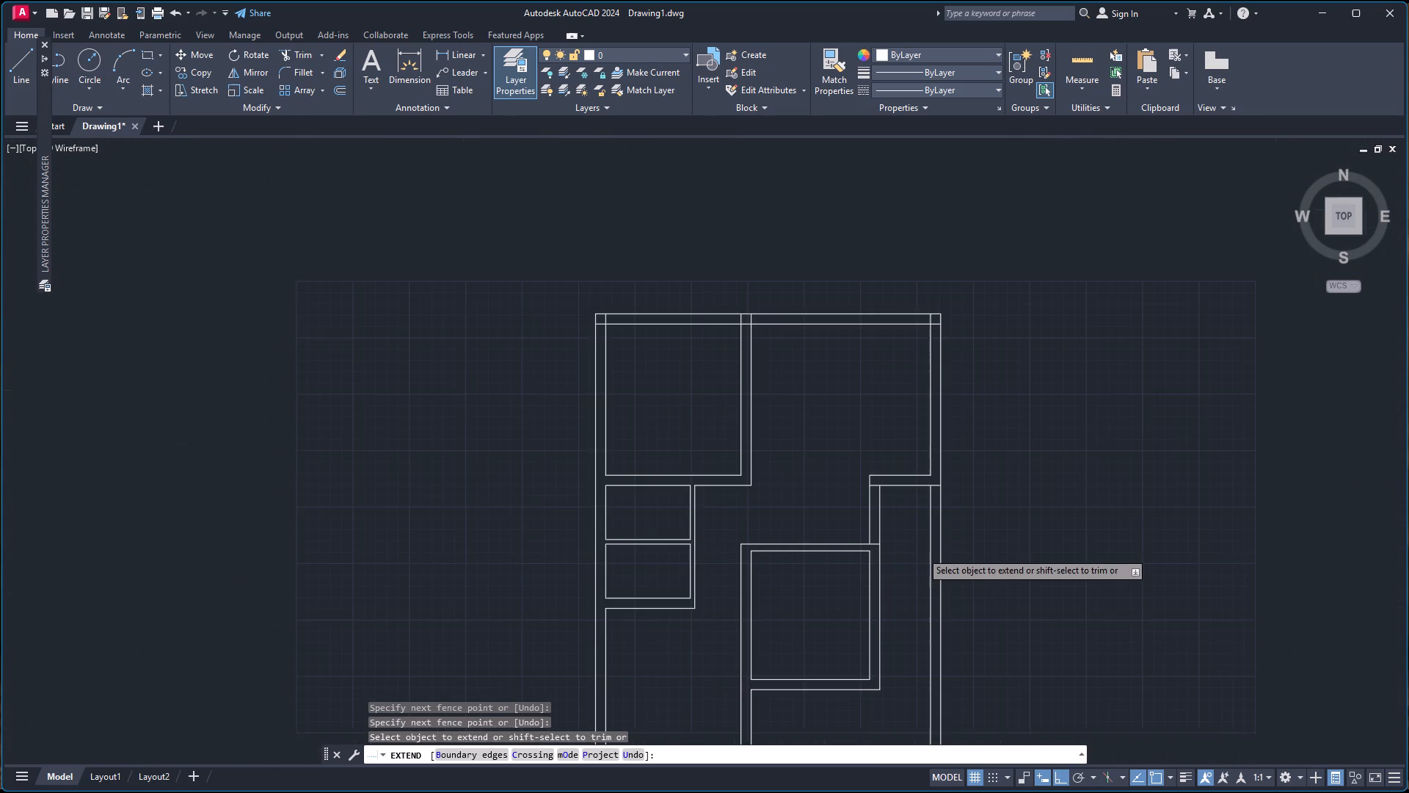
{"action": "scroll", "coordinate": [928, 568], "scroll_direction": "down", "scroll_amount": 2}
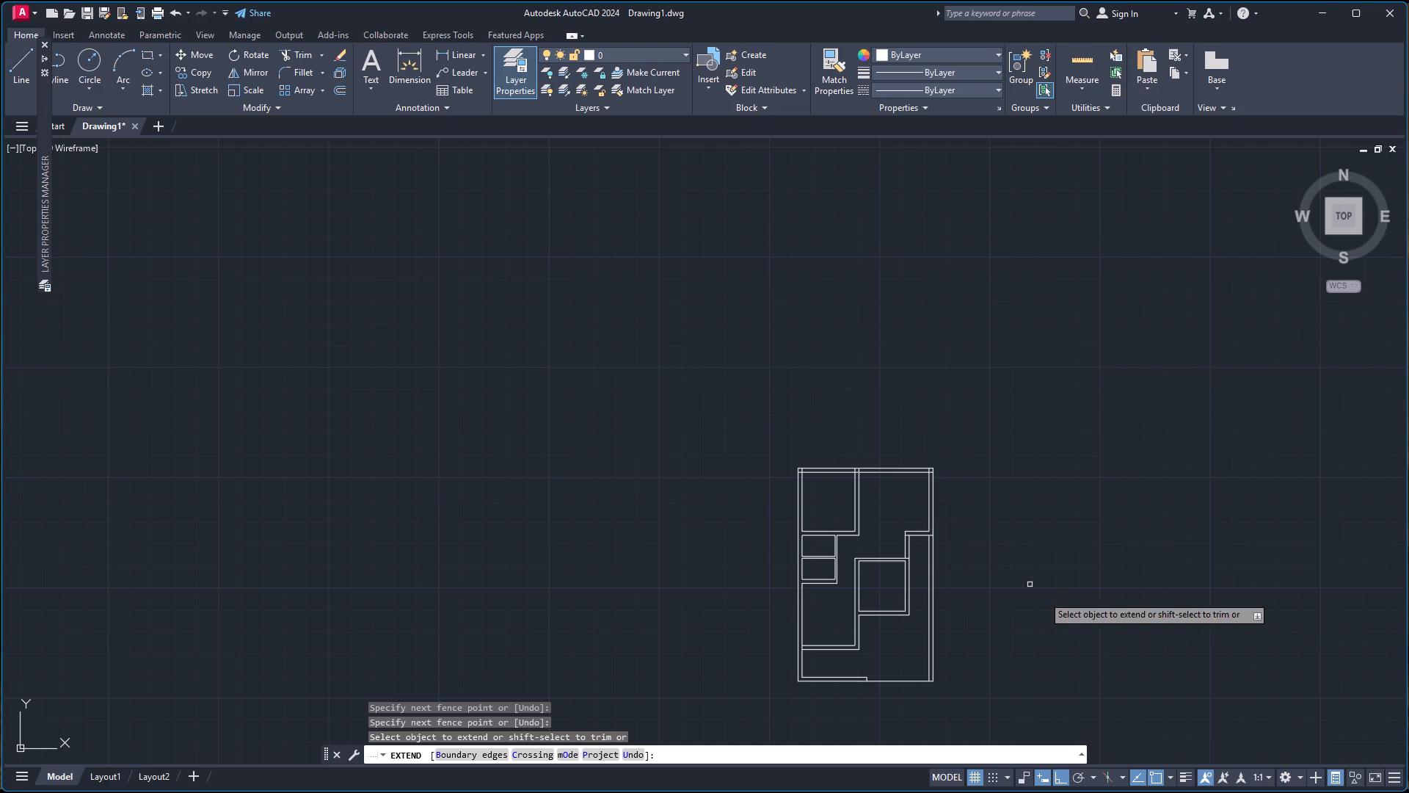
{"action": "key", "text": "Escape"}
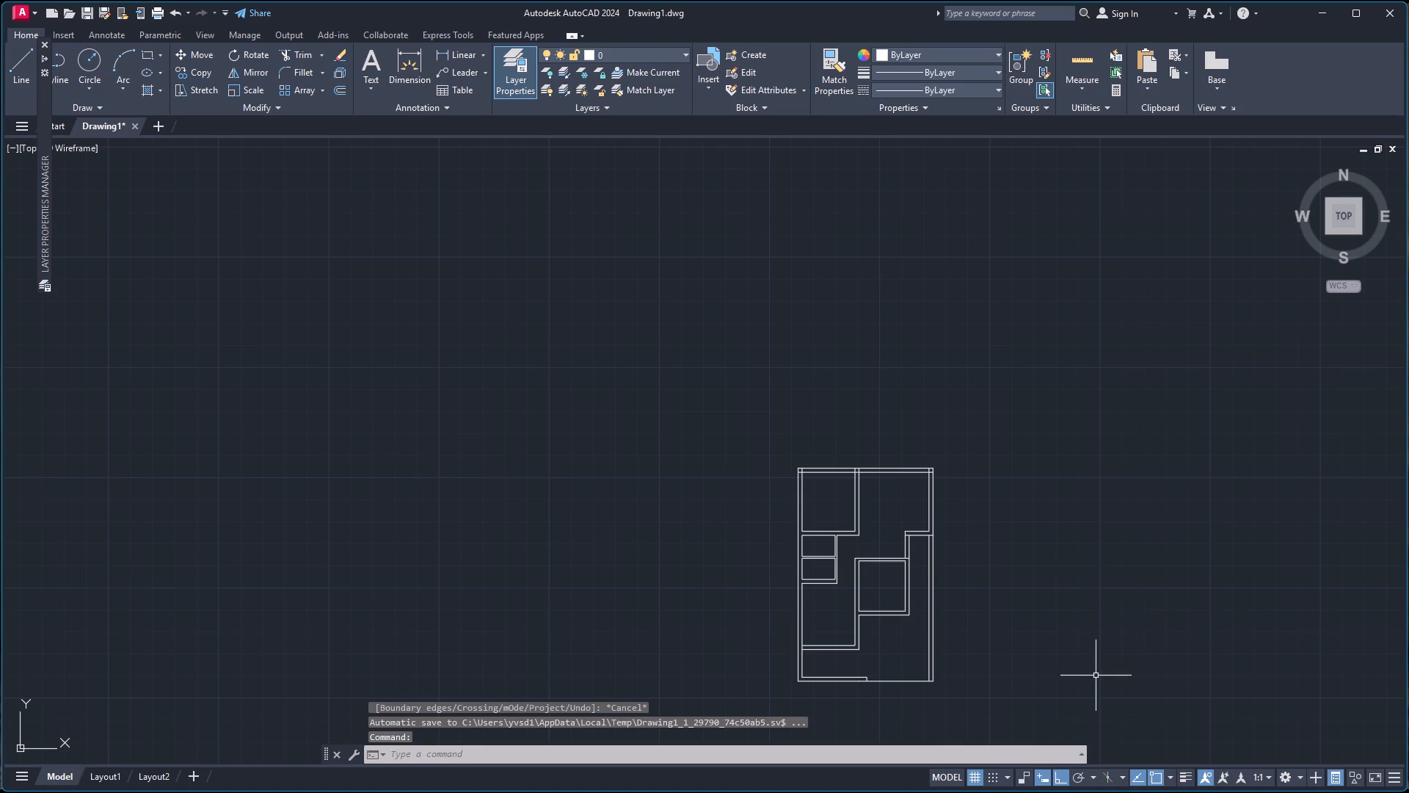
Create a new layer named Steps with yellow index color 50.
{"action": "scroll", "coordinate": [1096, 676], "scroll_direction": "up", "scroll_amount": 2}
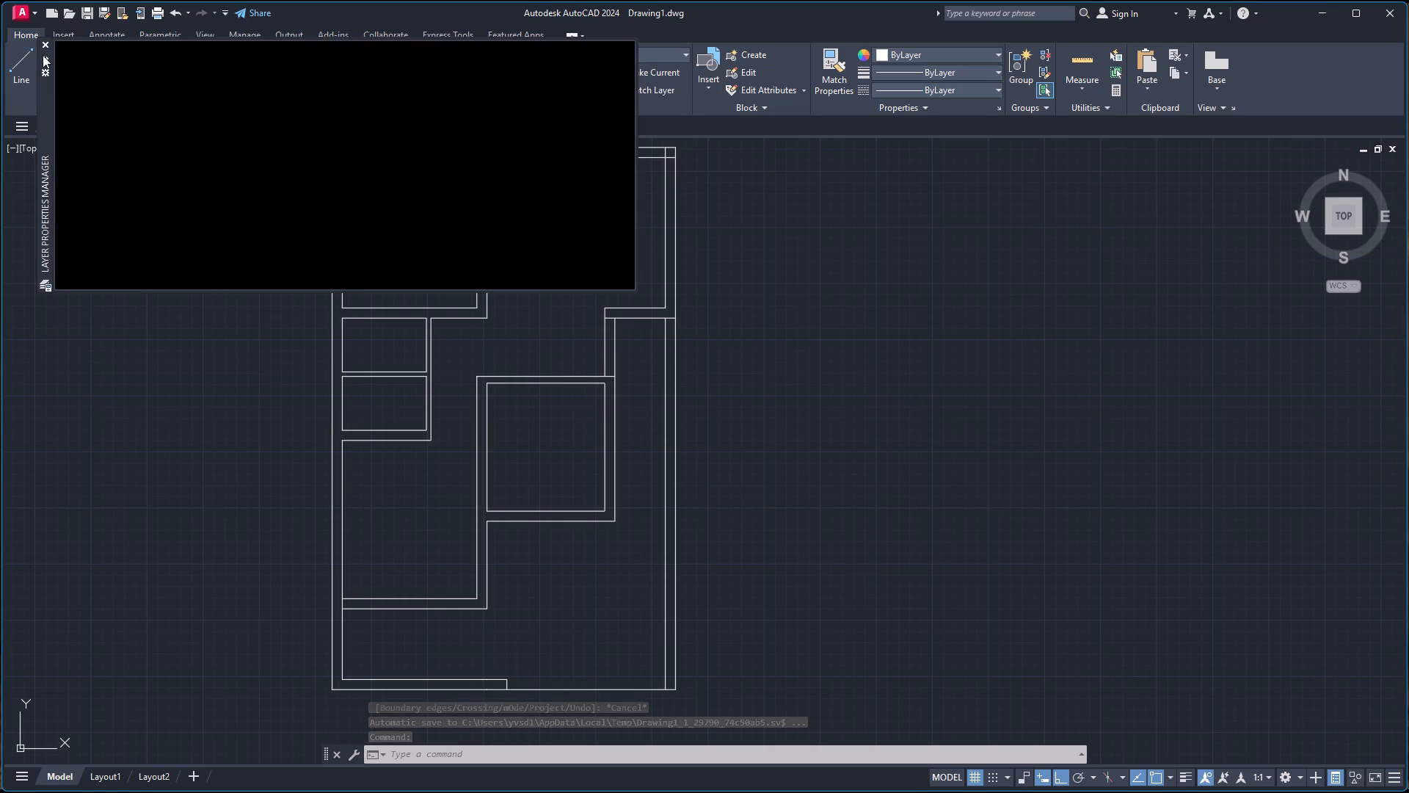
{"action": "left_click", "coordinate": [43, 55]}
{"action": "left_click", "coordinate": [131, 68]}
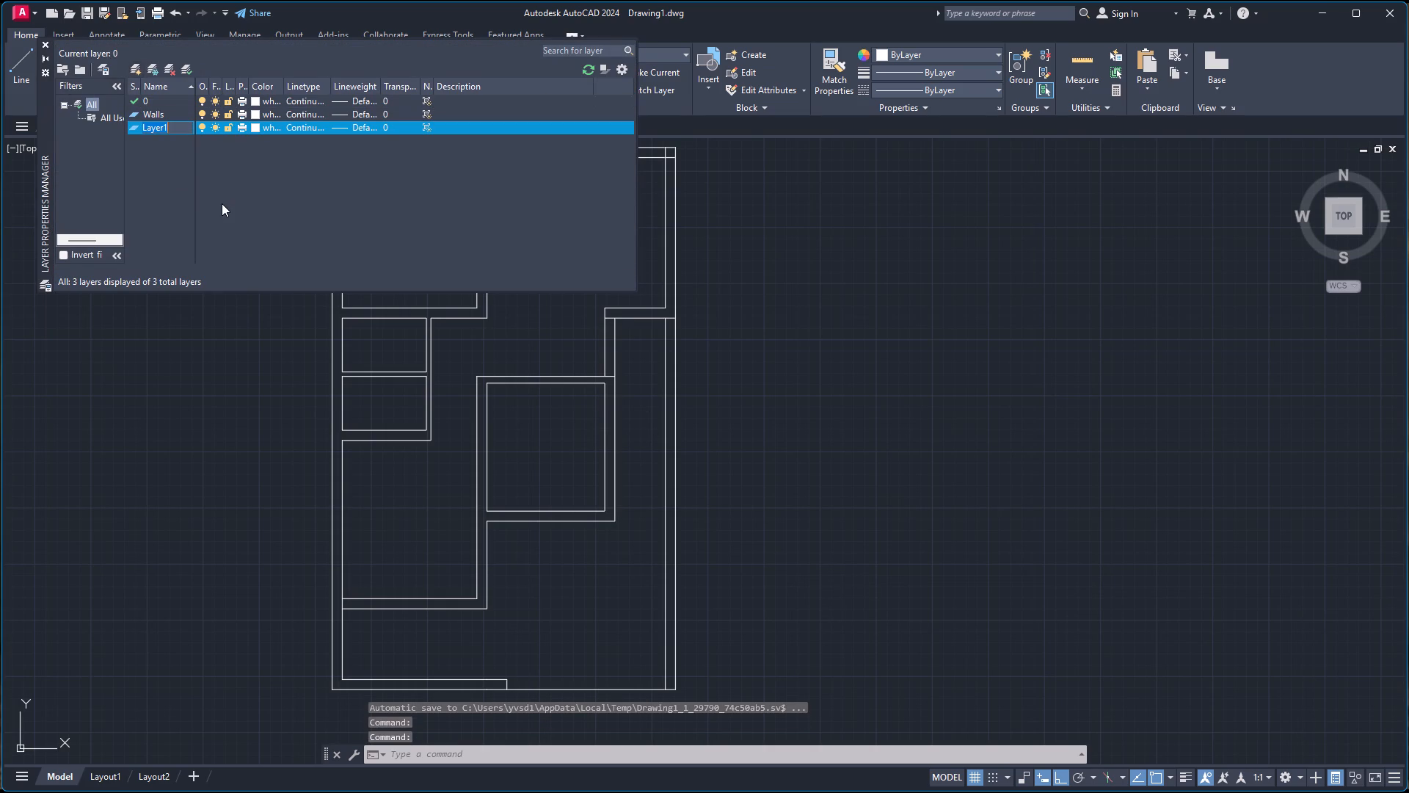
{"action": "type", "text": "Steps"}
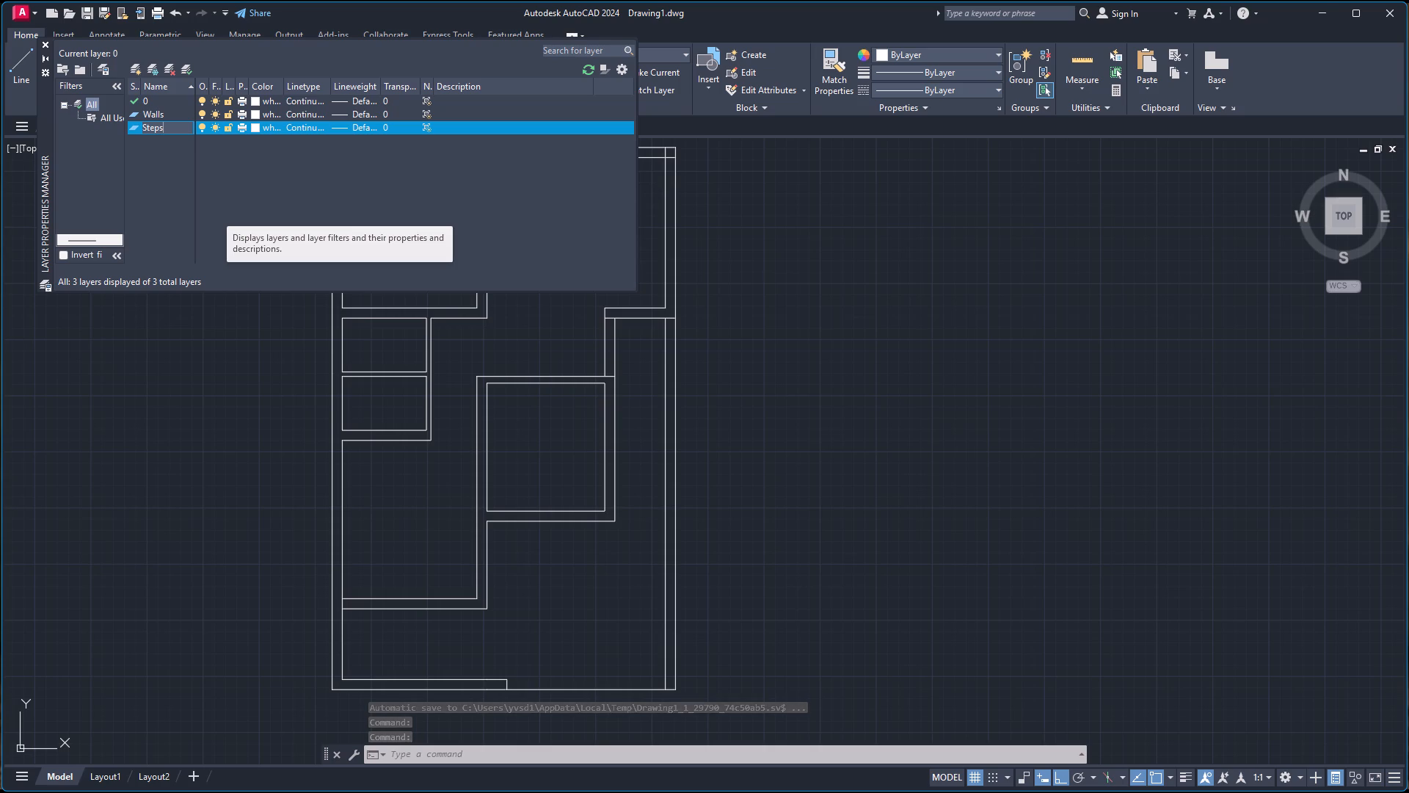
{"action": "left_click", "coordinate": [256, 128]}
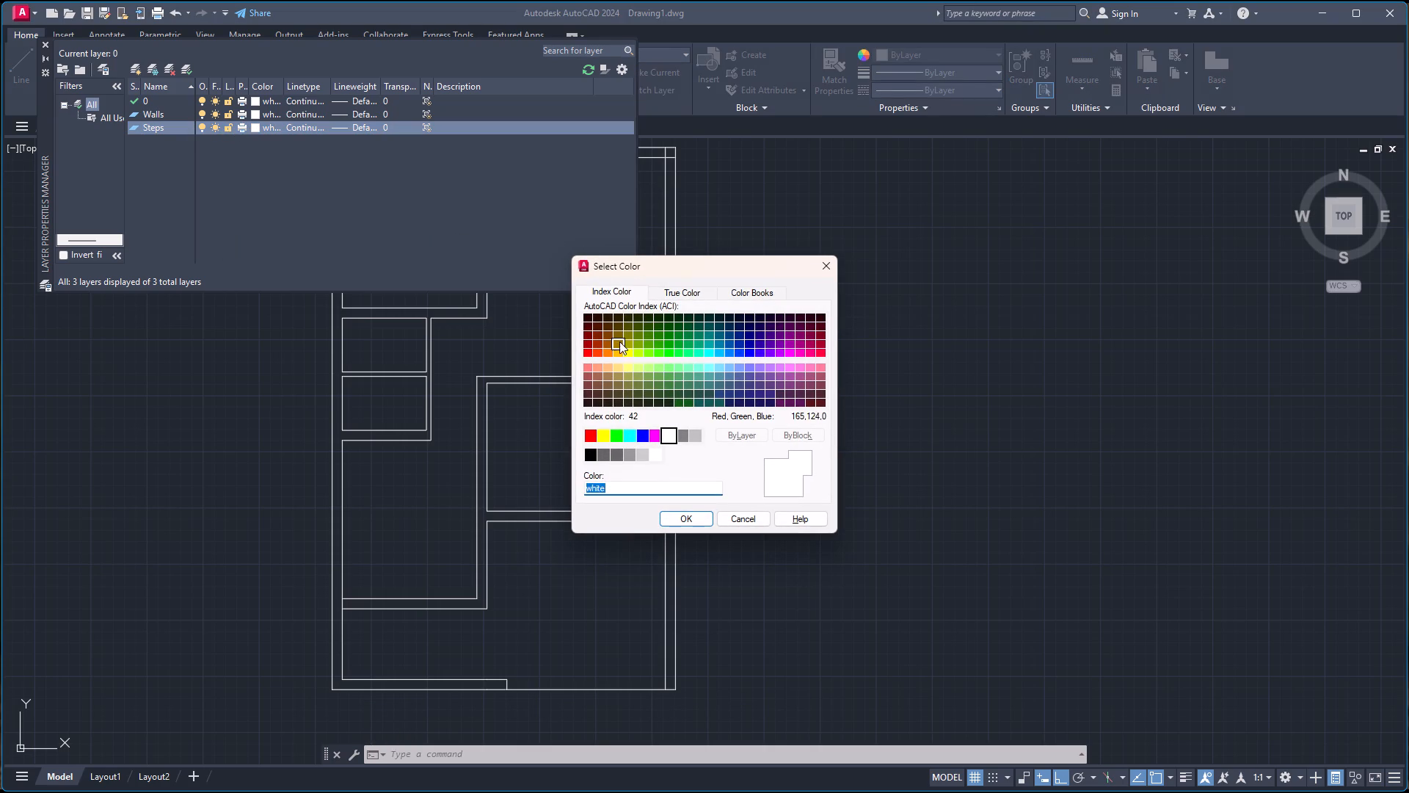
{"action": "left_click", "coordinate": [627, 353]}
{"action": "left_click", "coordinate": [689, 517]}
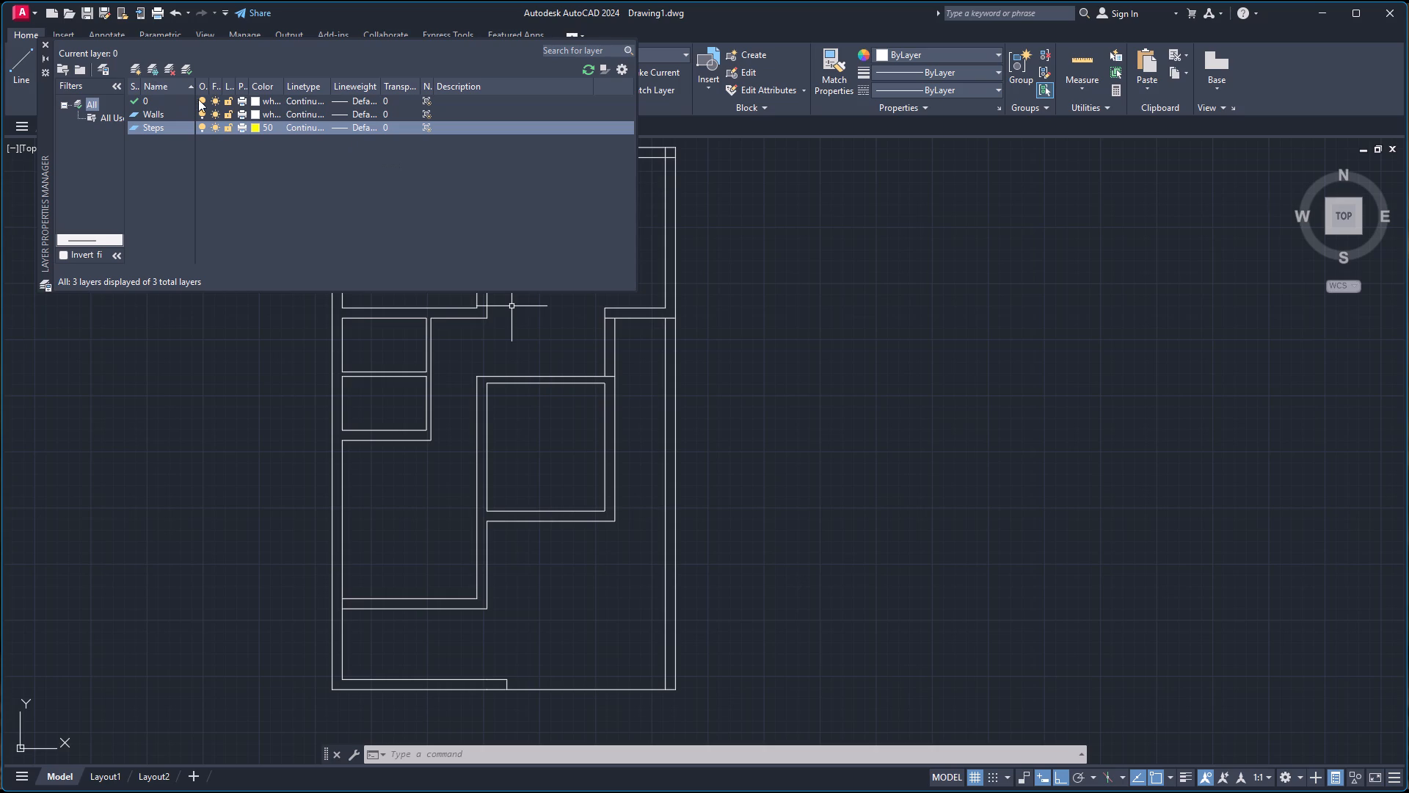
Set the Walls layer's lineweight to 0.18 mm and close the layer manager.
{"action": "left_click", "coordinate": [369, 117]}
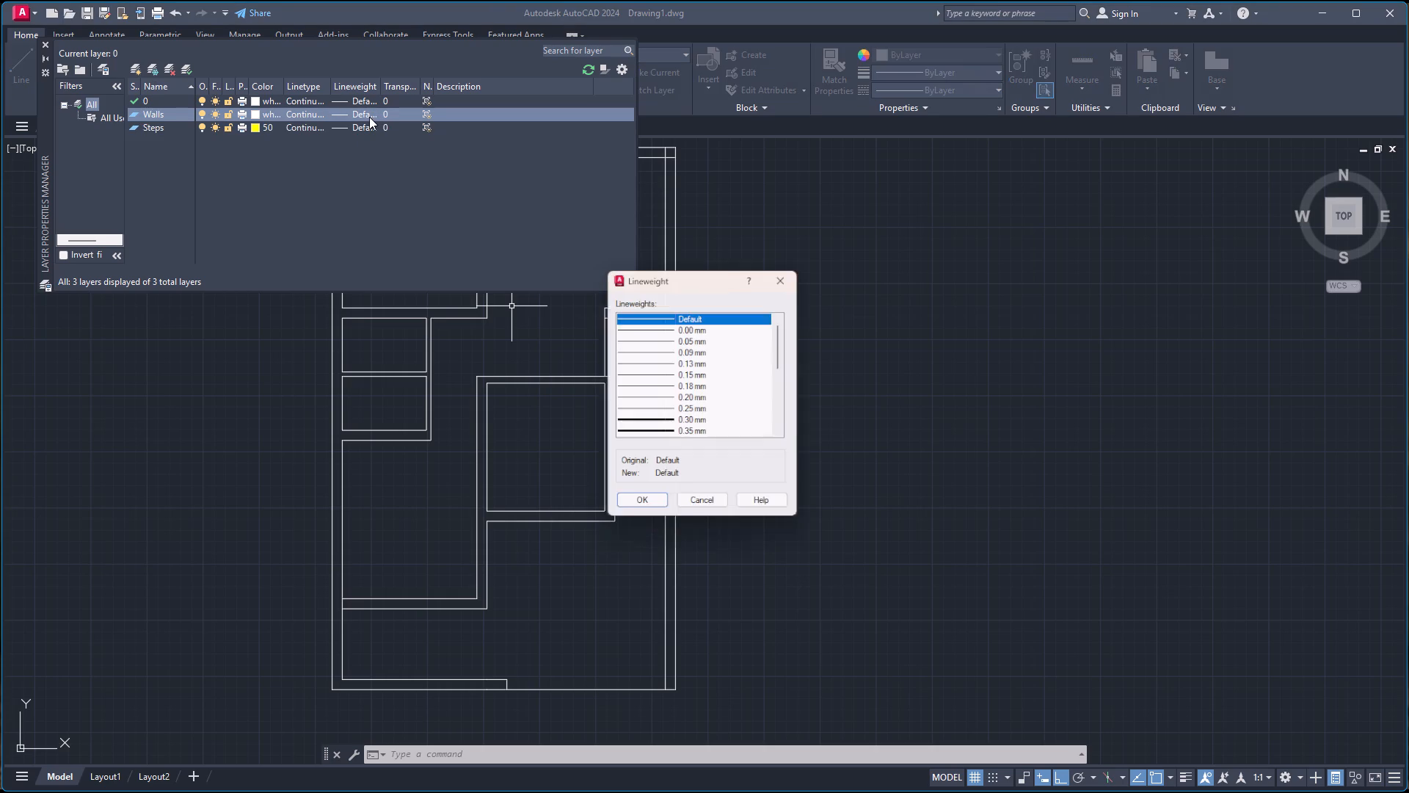
{"action": "left_click", "coordinate": [680, 383]}
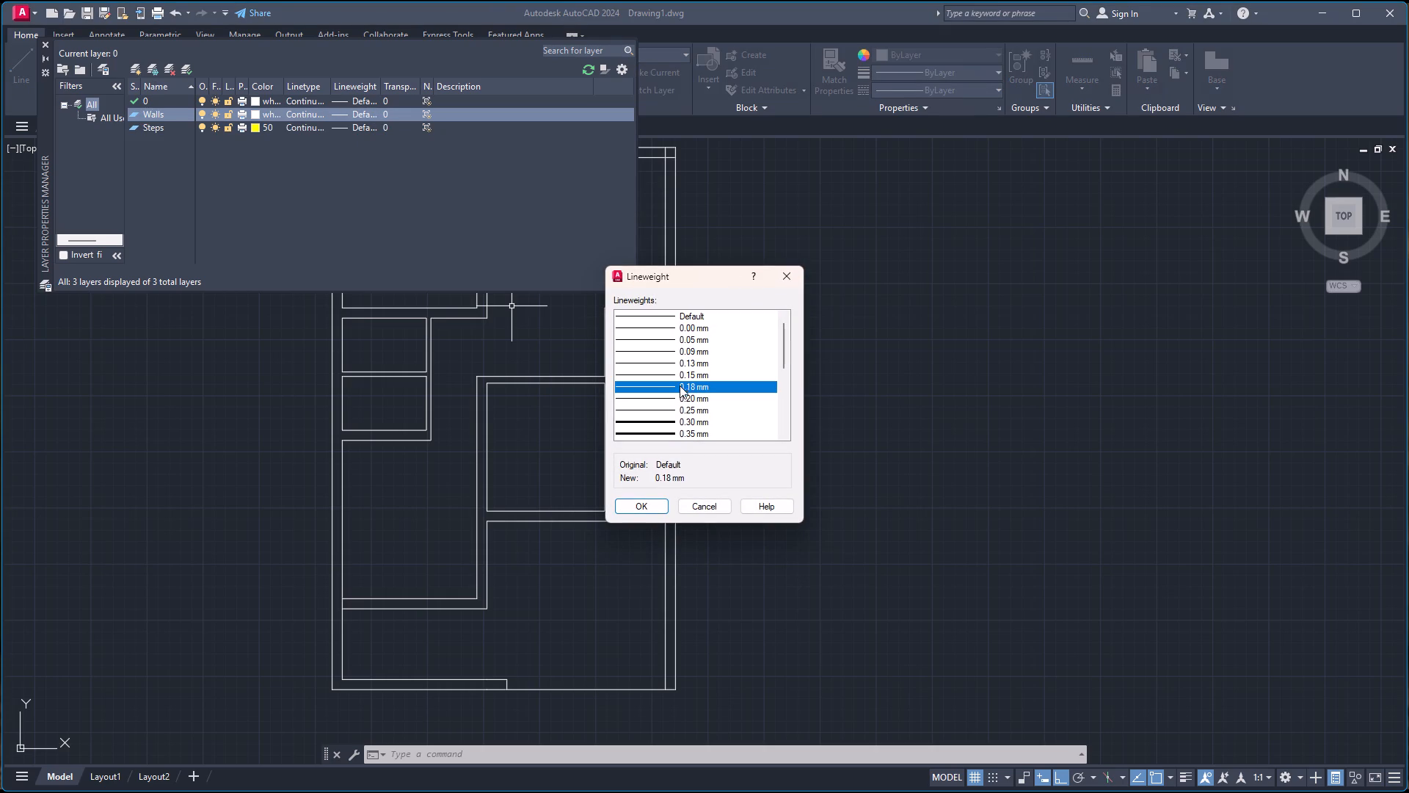
{"action": "left_click", "coordinate": [655, 507]}
{"action": "left_click", "coordinate": [380, 195]}
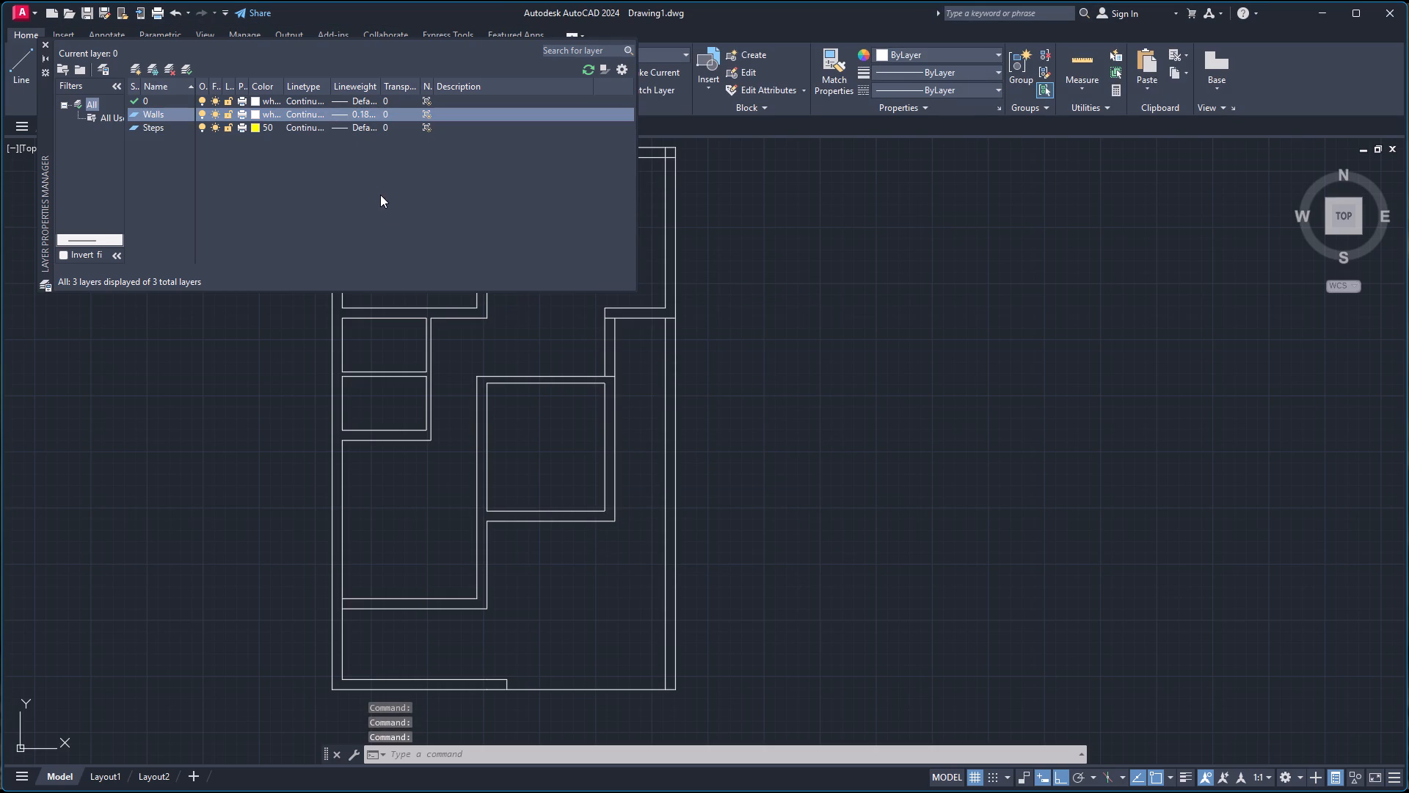
{"action": "left_click", "coordinate": [172, 123]}
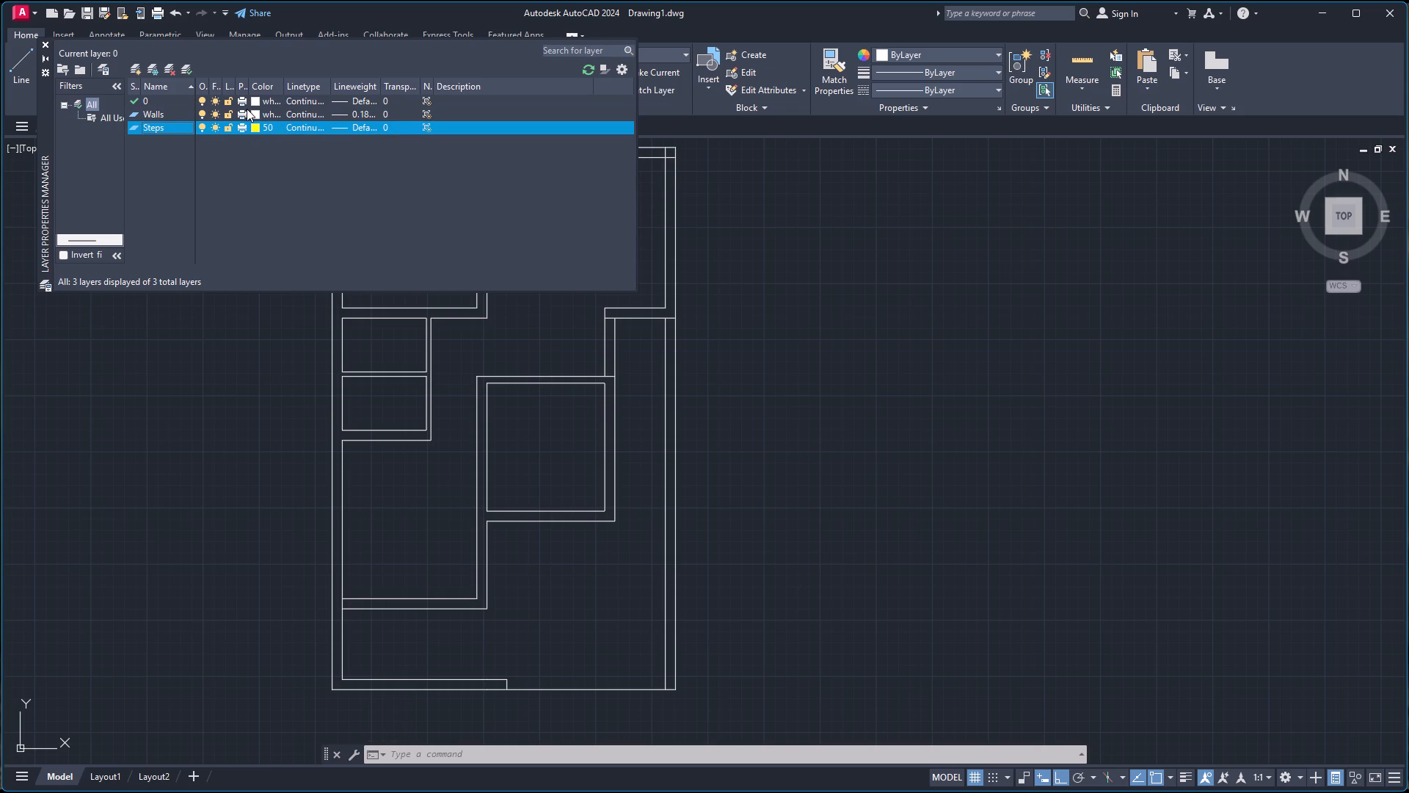
{"action": "left_click", "coordinate": [175, 159]}
{"action": "left_click", "coordinate": [44, 46]}
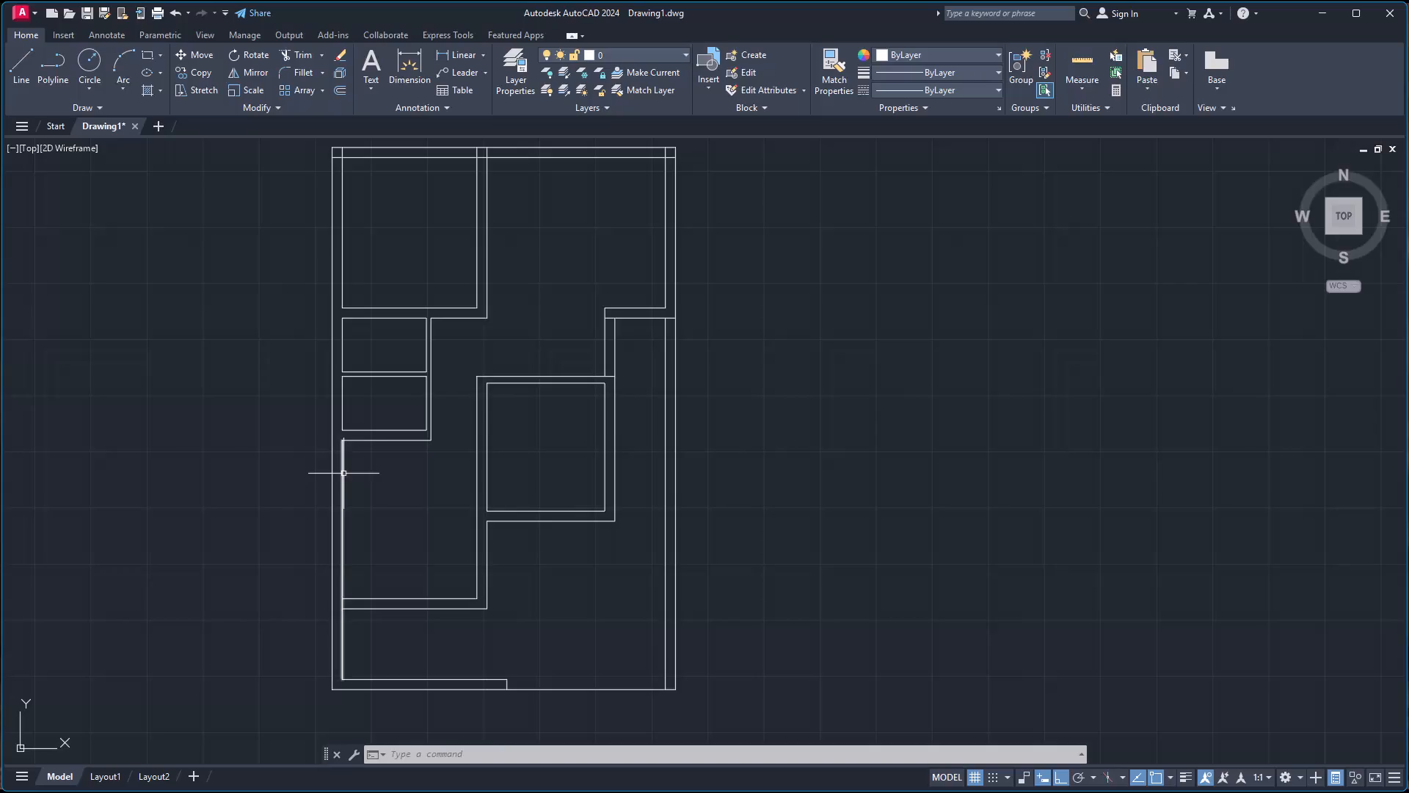
Select the entire floor plan and move all its lines to the Walls layer.
{"action": "left_click", "coordinate": [343, 474]}
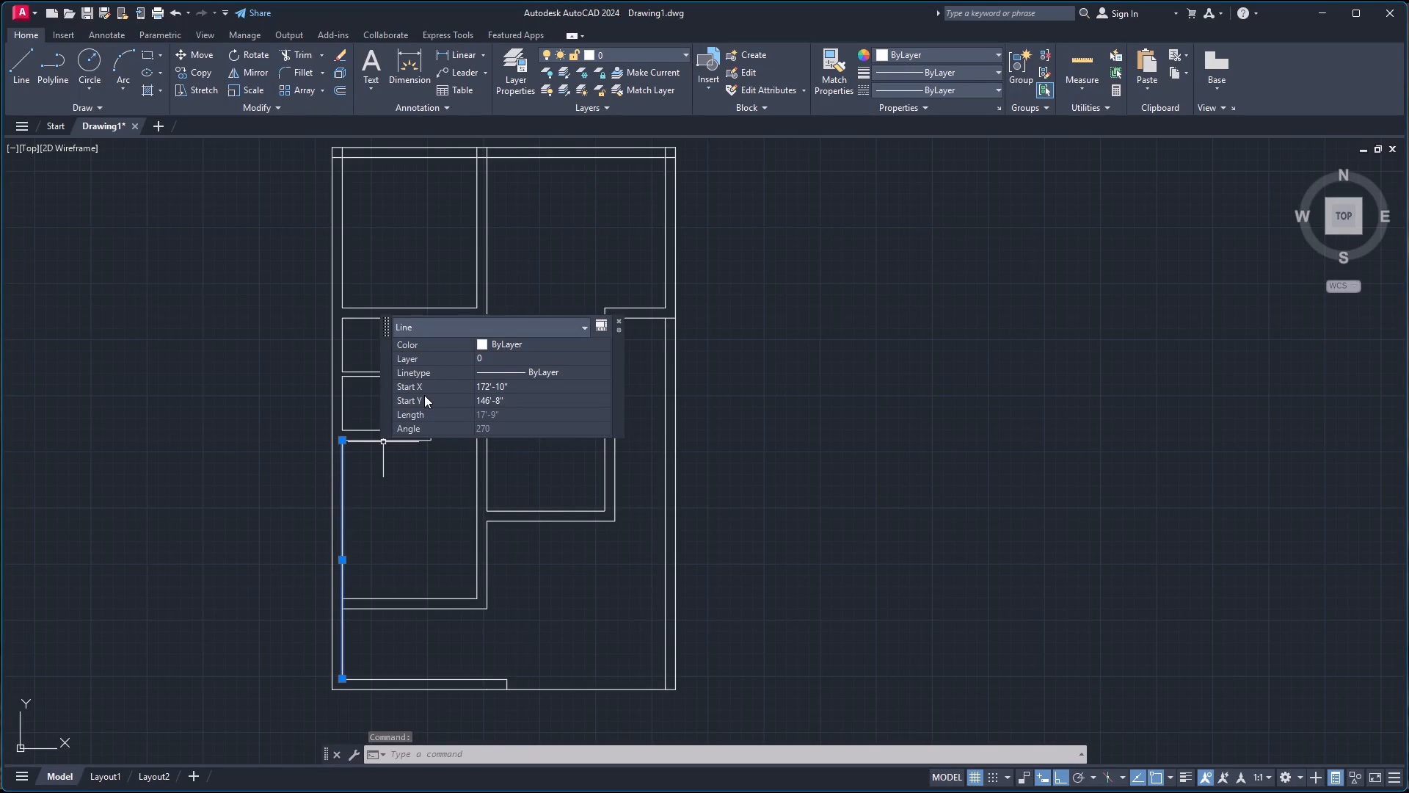
{"action": "key", "text": "Escape"}
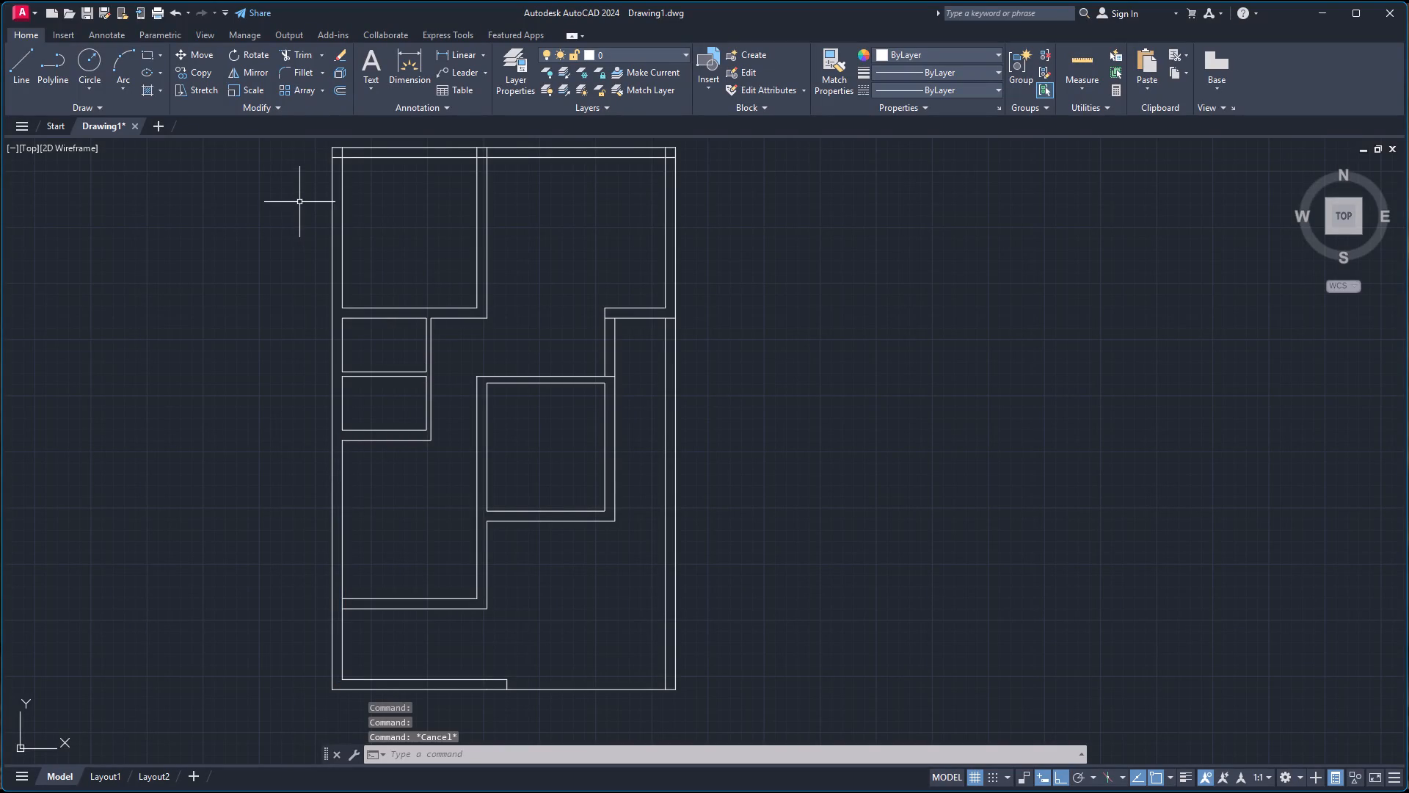
{"action": "scroll", "coordinate": [296, 202], "scroll_direction": "up", "scroll_amount": 1}
{"action": "scroll", "coordinate": [296, 202], "scroll_direction": "down", "scroll_amount": 2}
{"action": "left_click", "coordinate": [296, 151]}
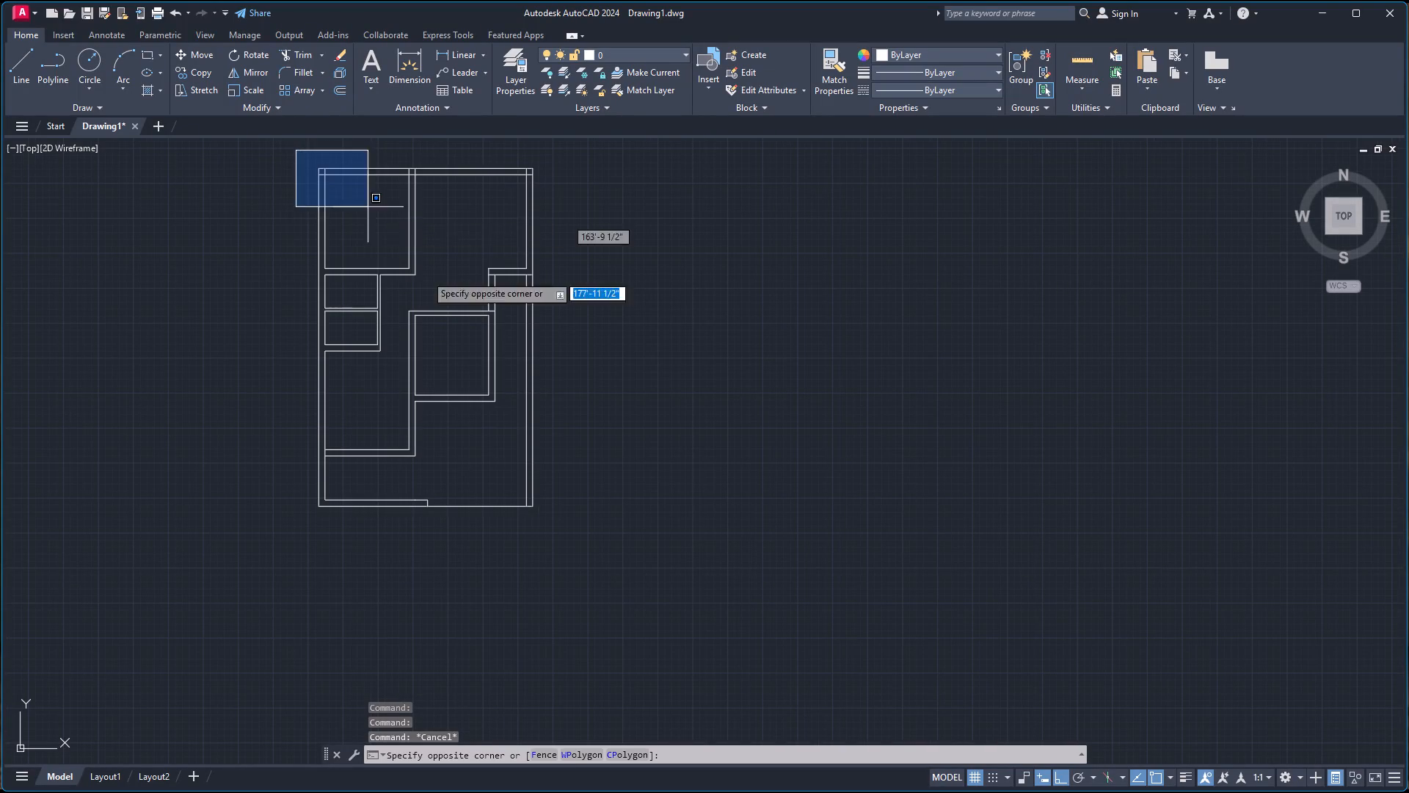
{"action": "left_click", "coordinate": [558, 524]}
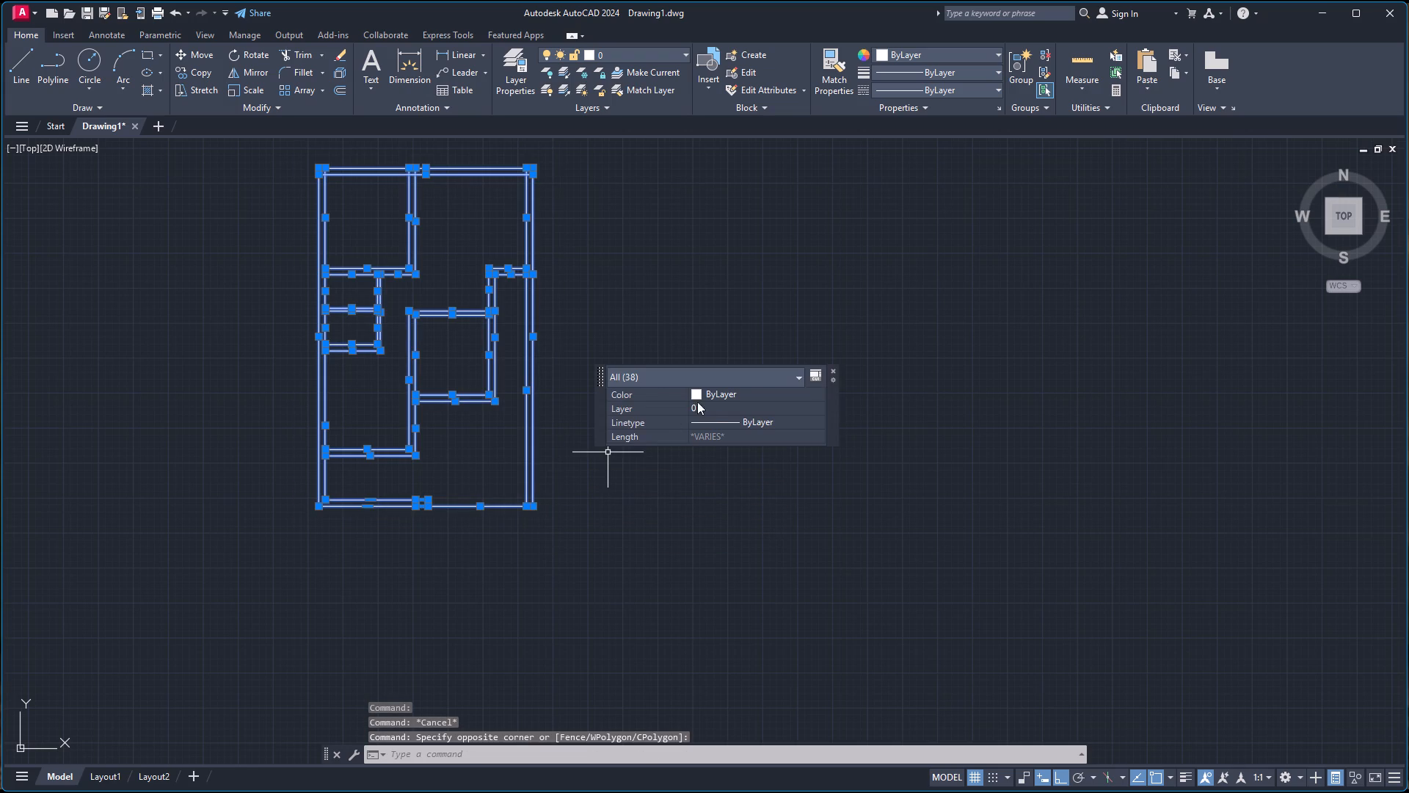
{"action": "double_click", "coordinate": [710, 405]}
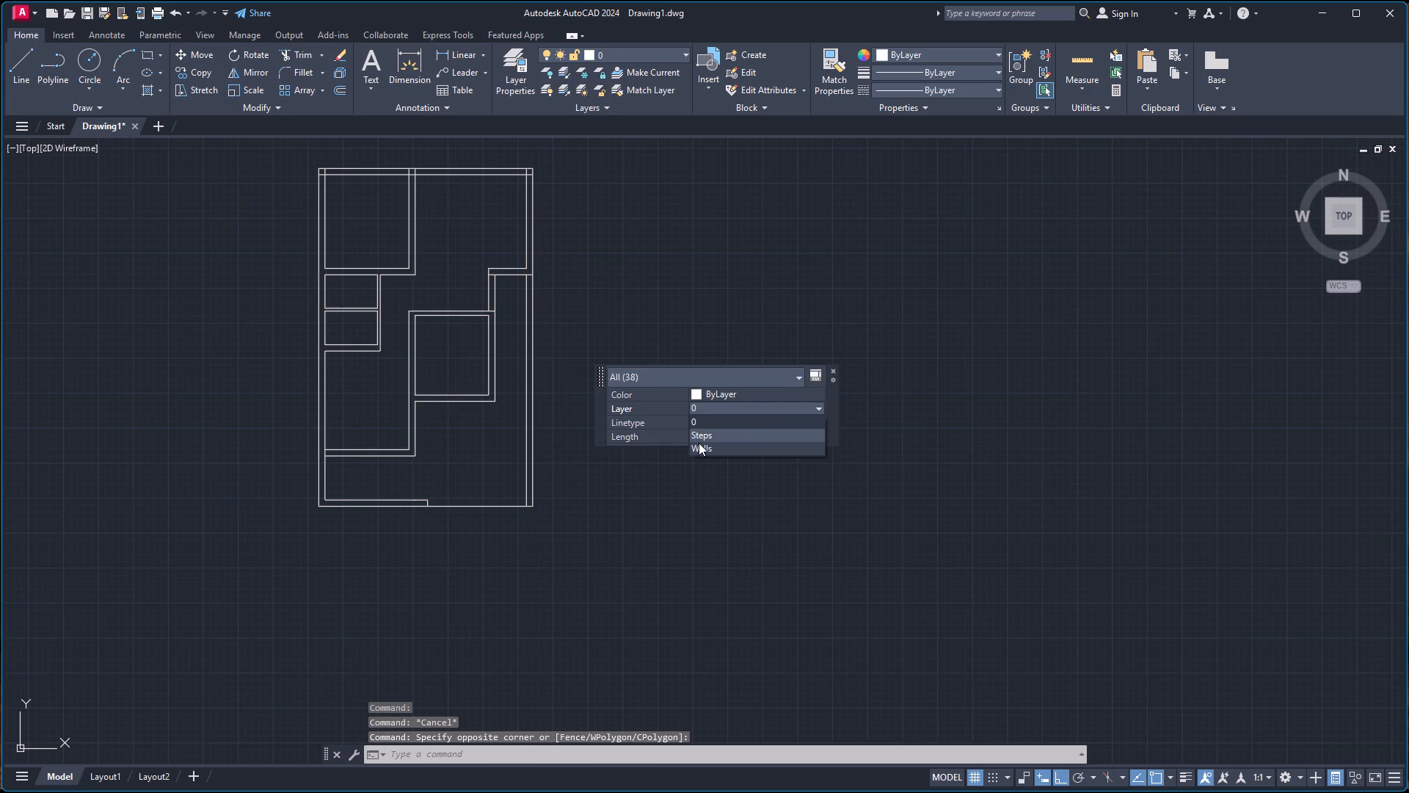
{"action": "left_click", "coordinate": [699, 446]}
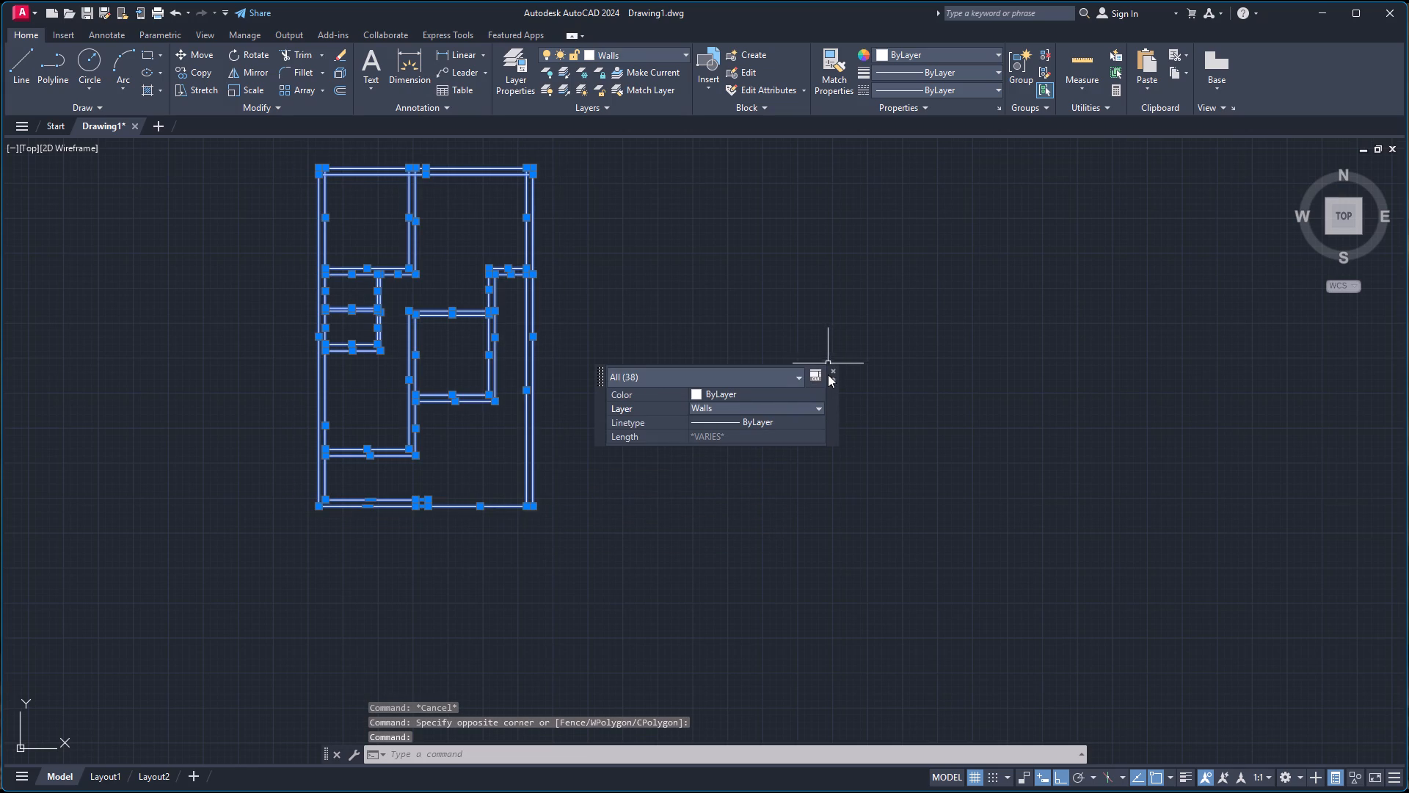
{"action": "left_click", "coordinate": [833, 371]}
{"action": "key", "text": "Escape"}
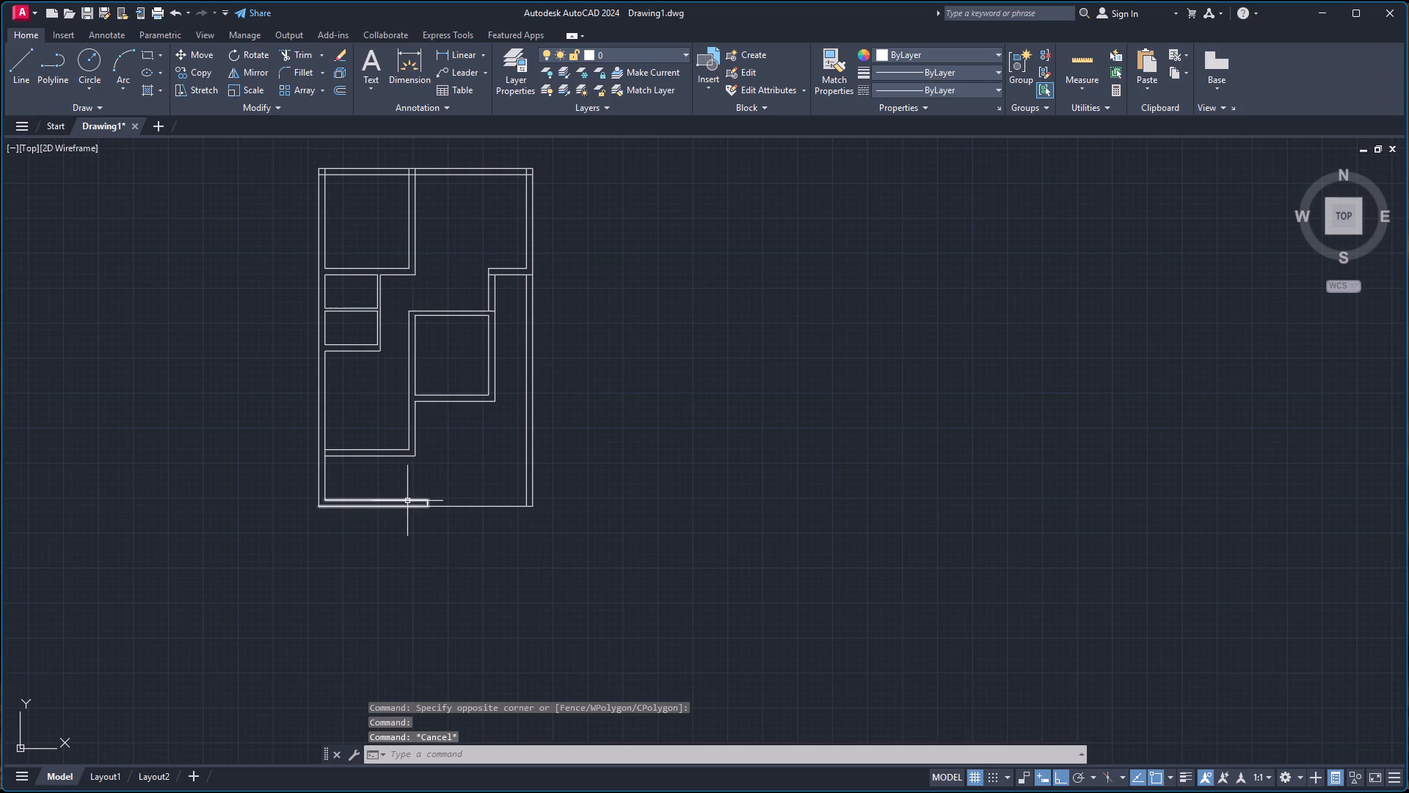
Make Steps the current layer.
{"action": "scroll", "coordinate": [543, 455], "scroll_direction": "up", "scroll_amount": 1}
{"action": "scroll", "coordinate": [382, 540], "scroll_direction": "up", "scroll_amount": 2}
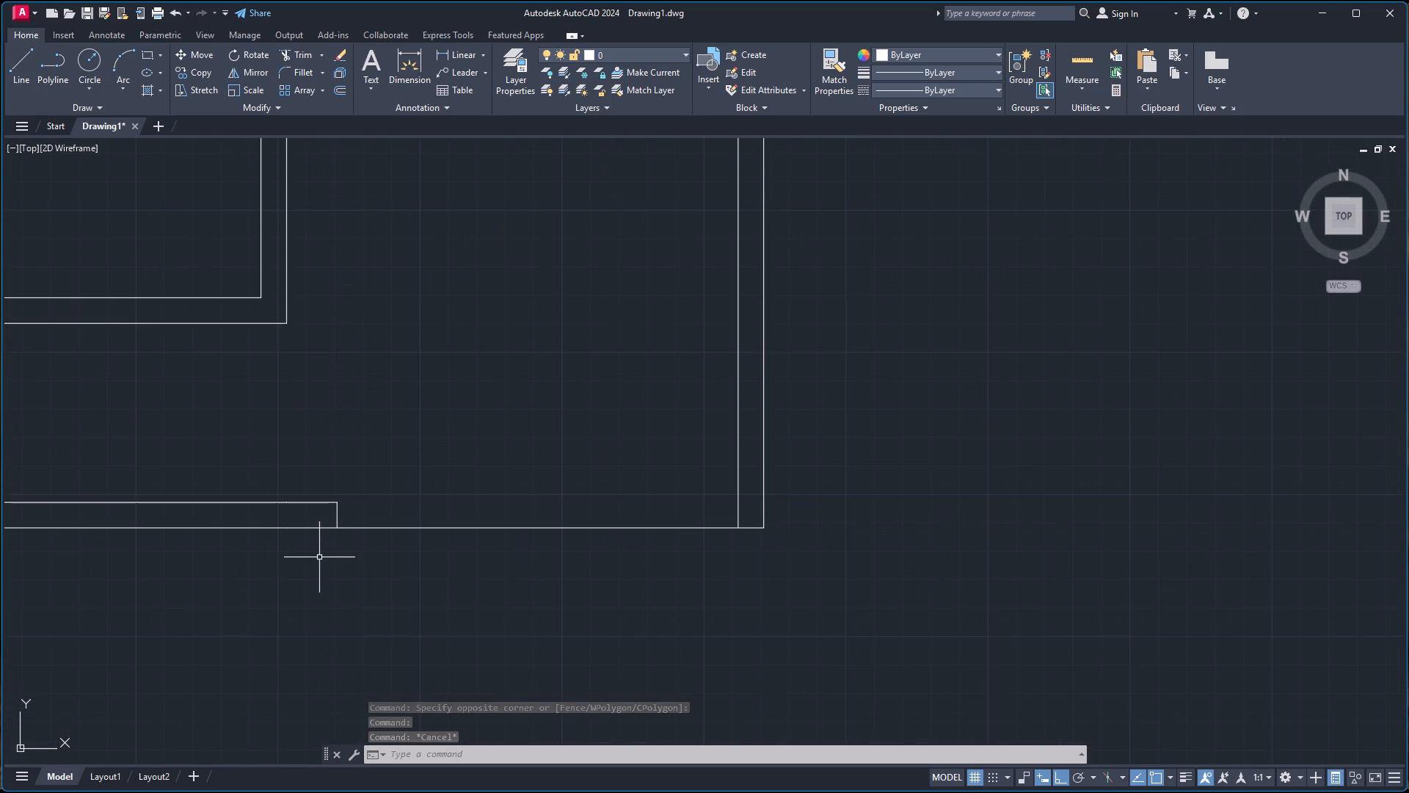
{"action": "scroll", "coordinate": [317, 556], "scroll_direction": "down", "scroll_amount": 3}
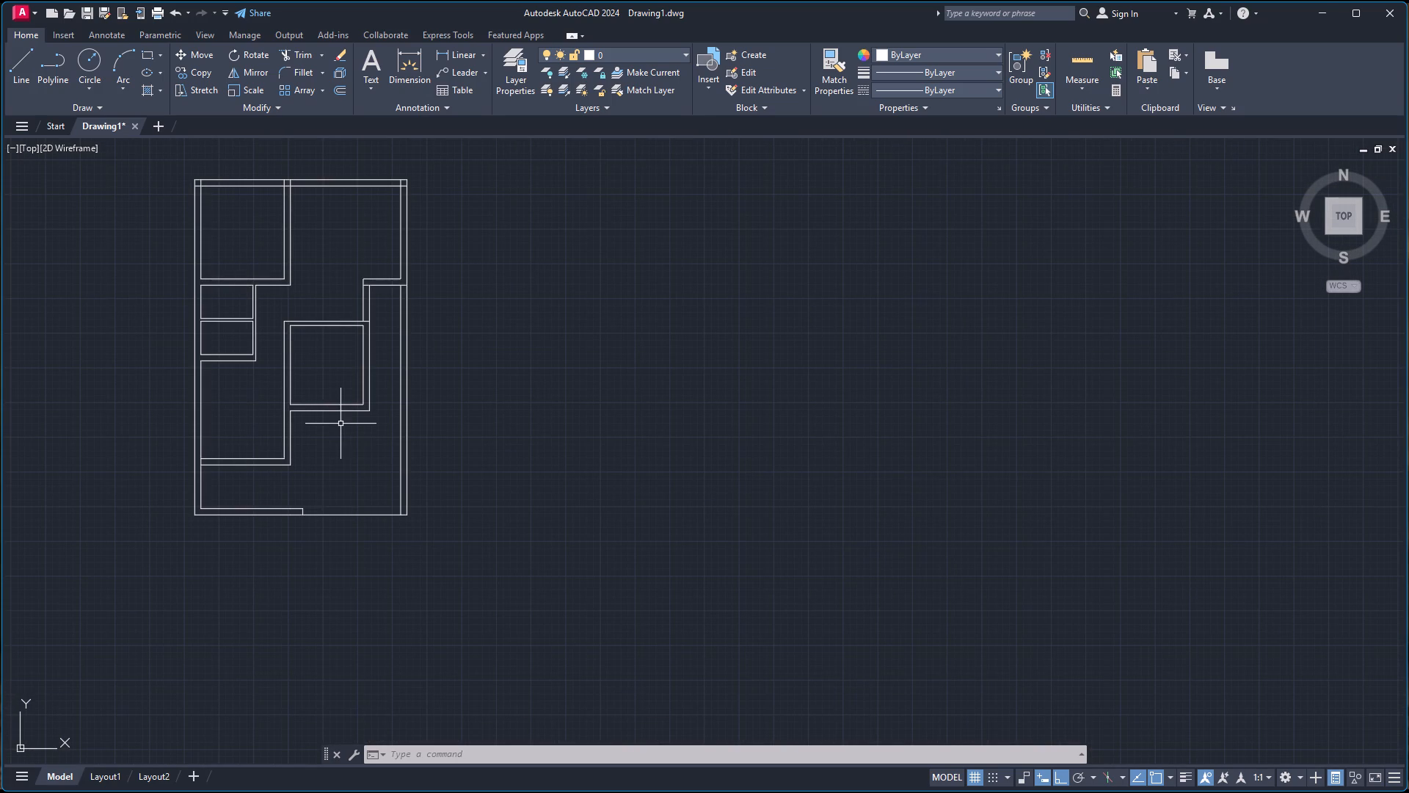
{"action": "left_click", "coordinate": [522, 65]}
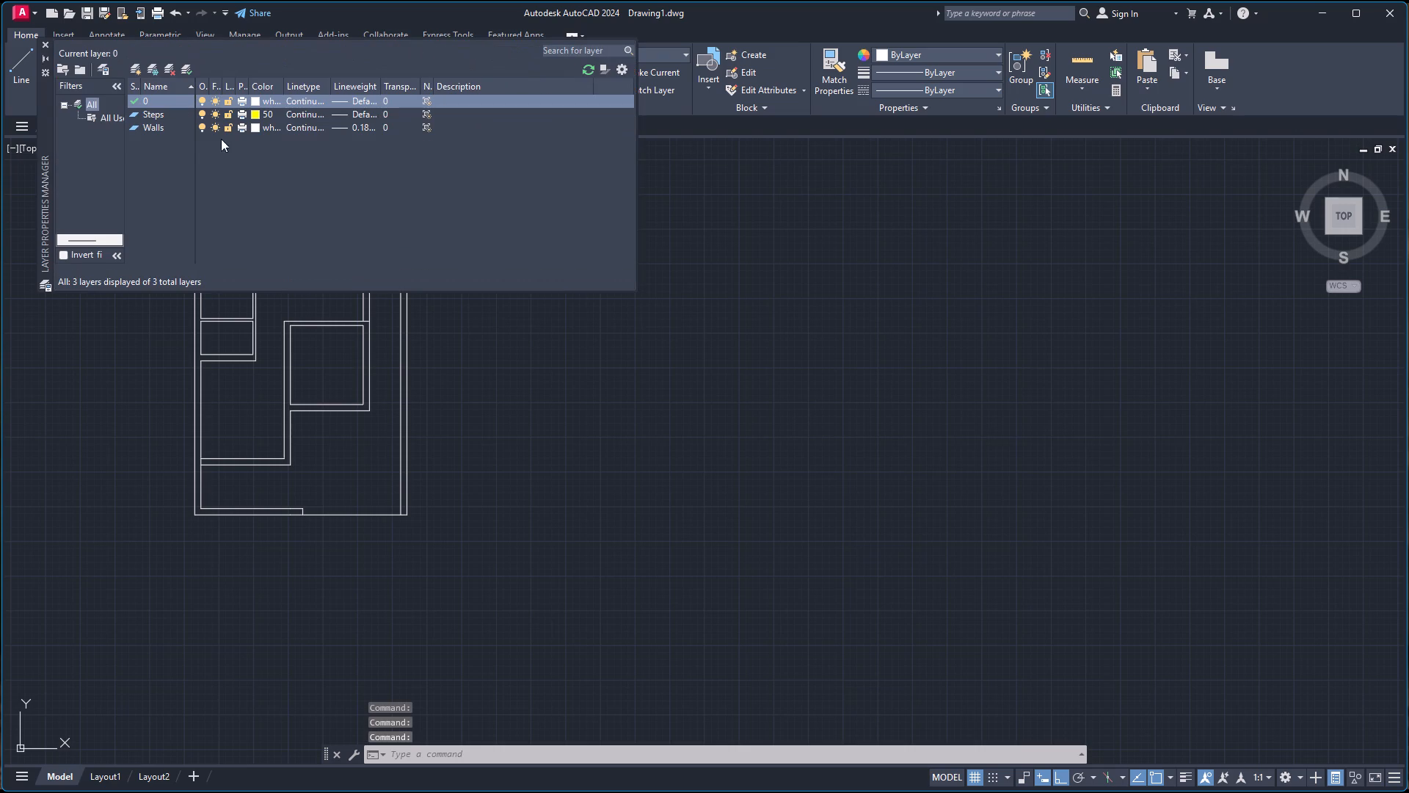
{"action": "double_click", "coordinate": [167, 115]}
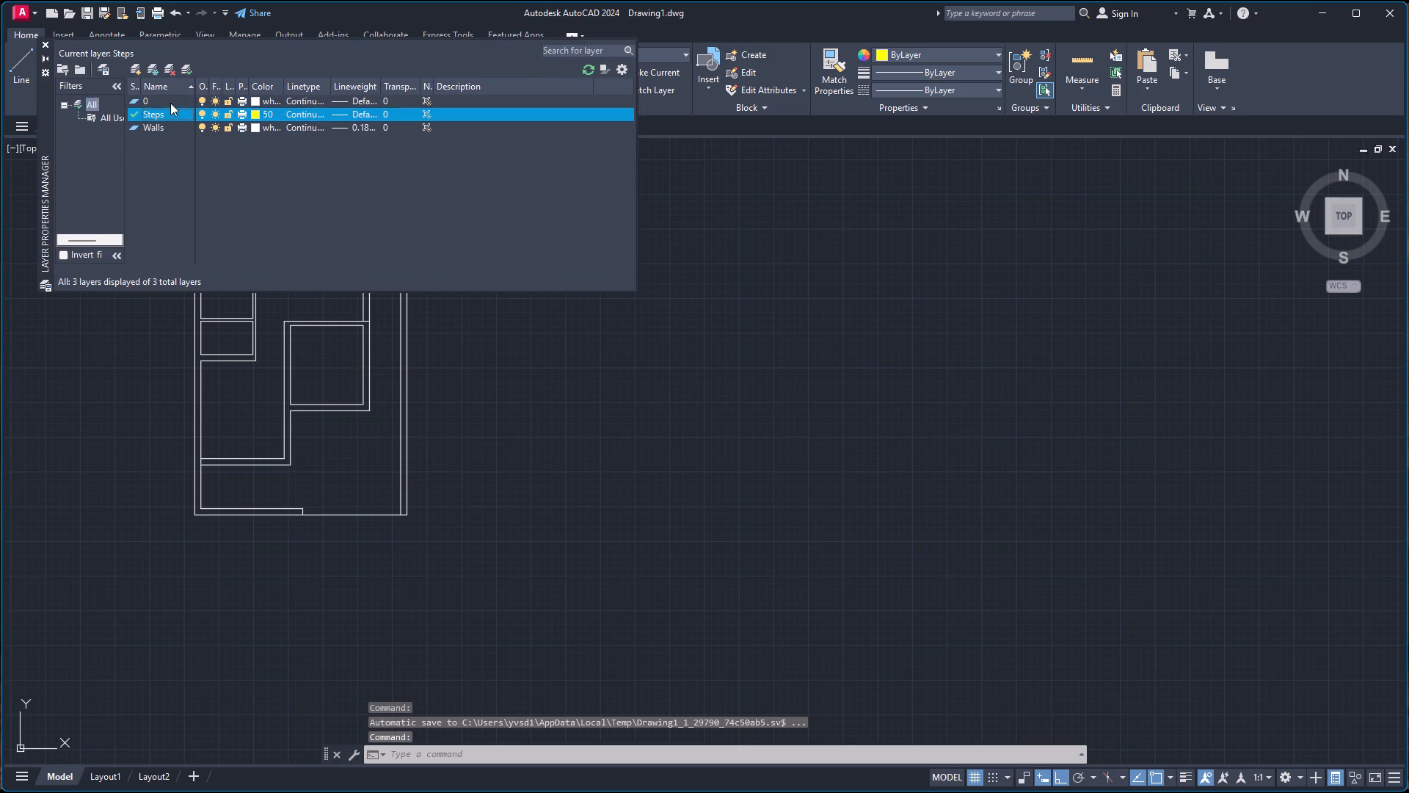
{"action": "left_click", "coordinate": [45, 59]}
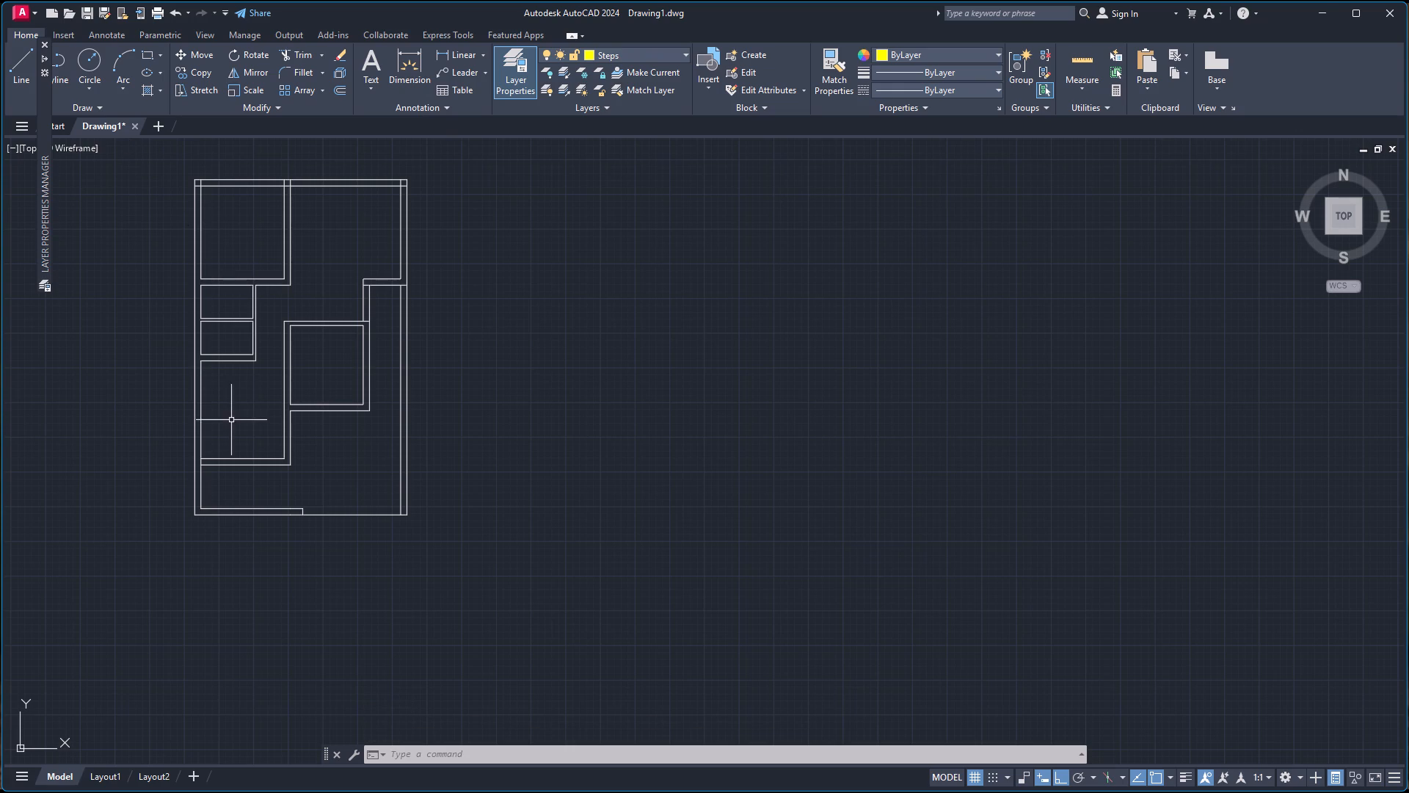
{"action": "scroll", "coordinate": [273, 483], "scroll_direction": "up", "scroll_amount": 4}
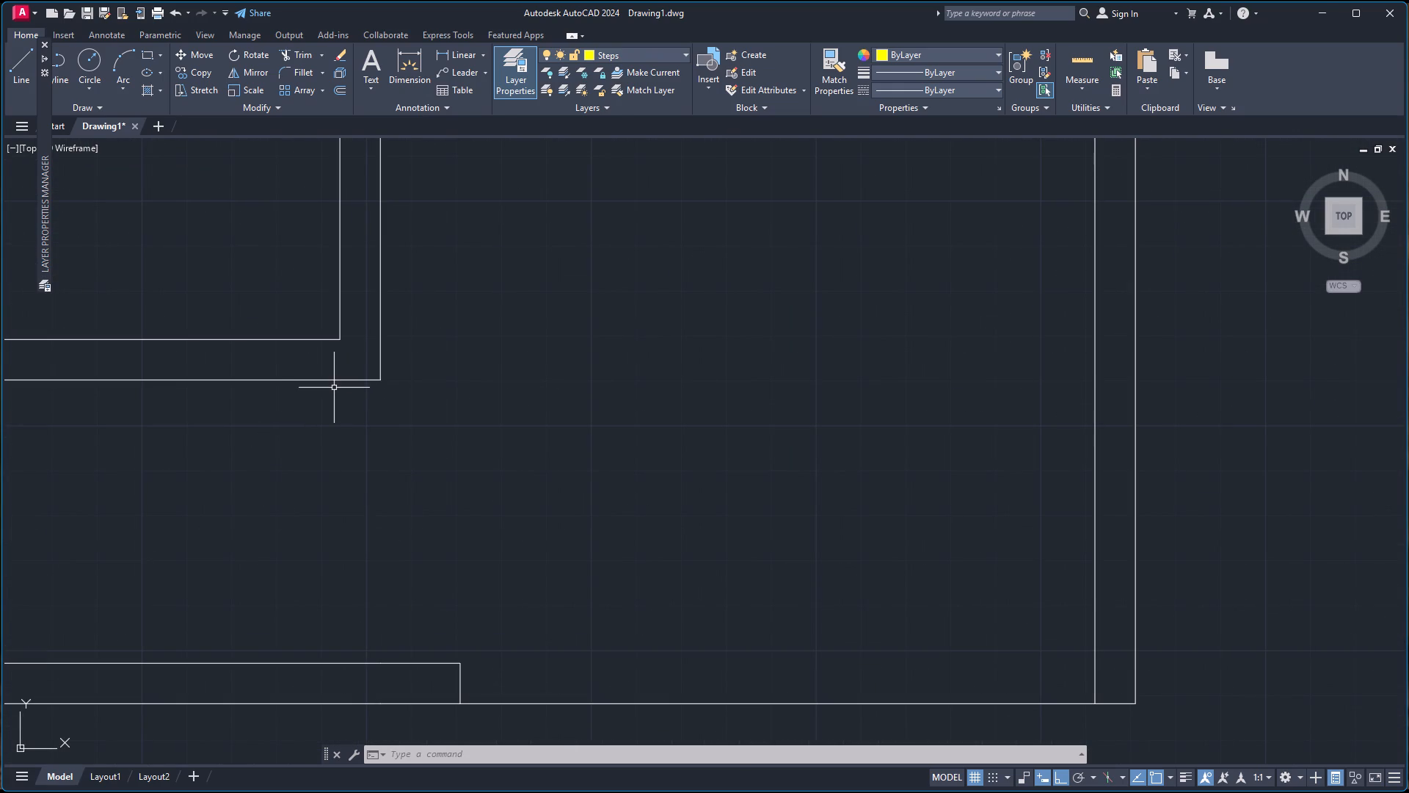
Draw a vertical step line about 5'-3" long across the stair passage, continuing 10" right along the lower wall.
{"action": "key", "text": "l"}
{"action": "key", "text": "Return"}
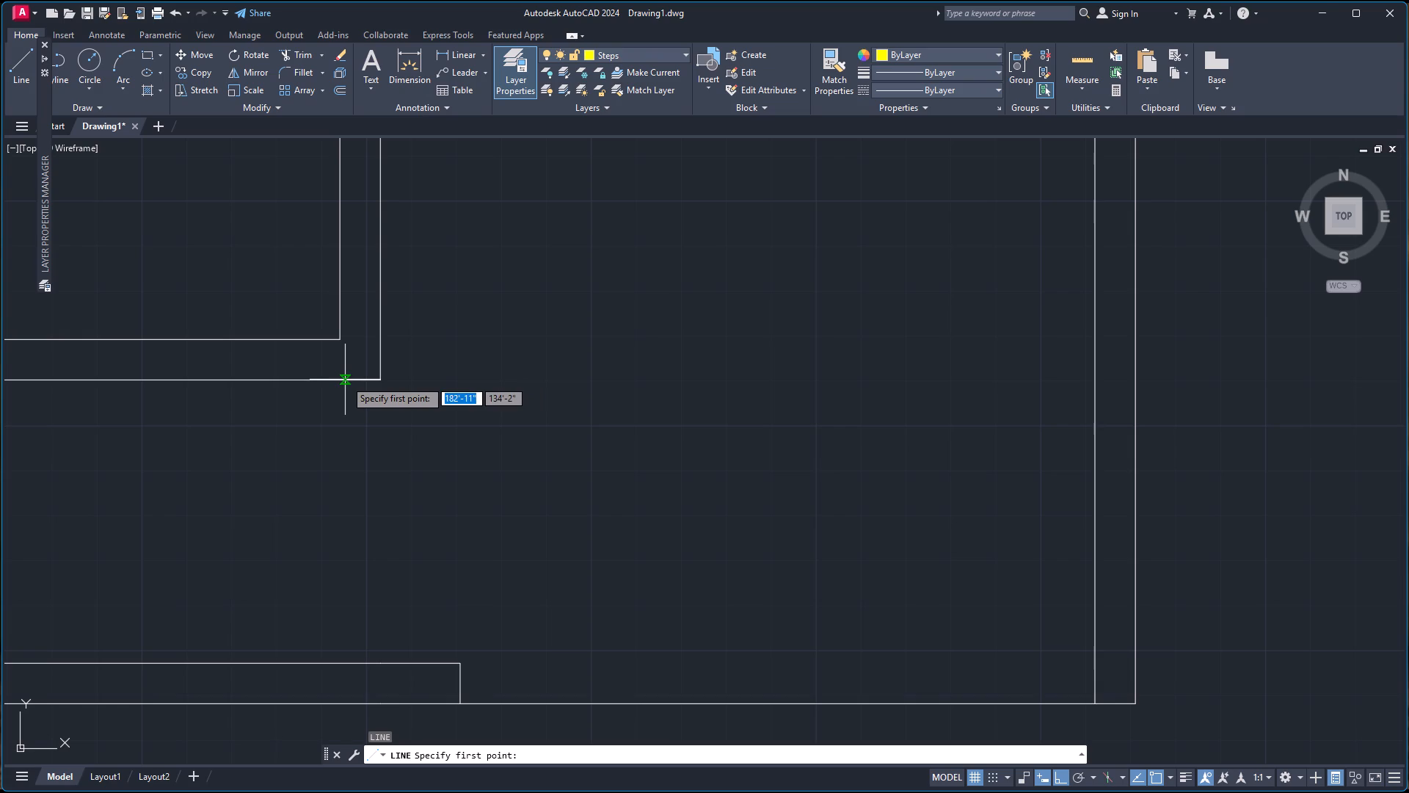
{"action": "left_click", "coordinate": [360, 381]}
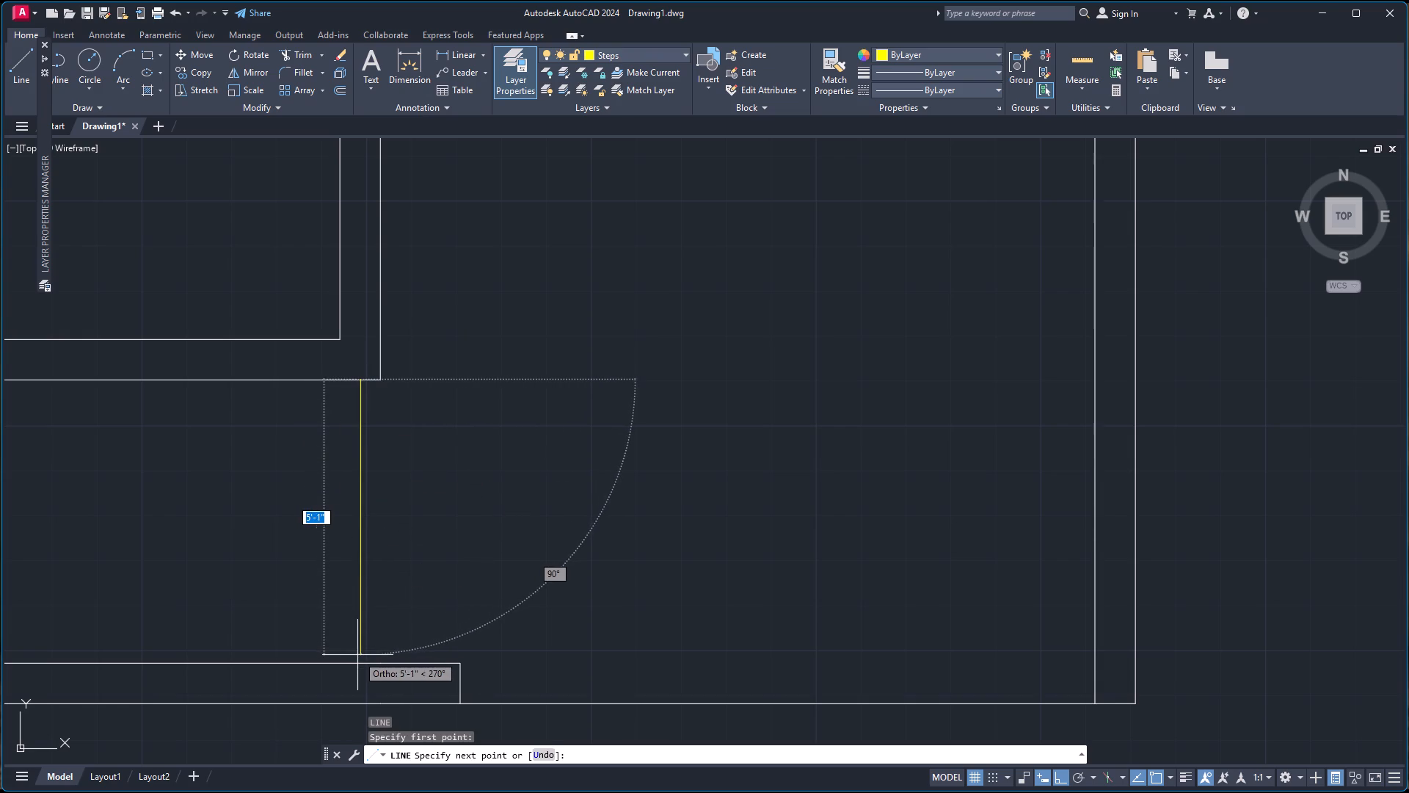
{"action": "left_click", "coordinate": [360, 662]}
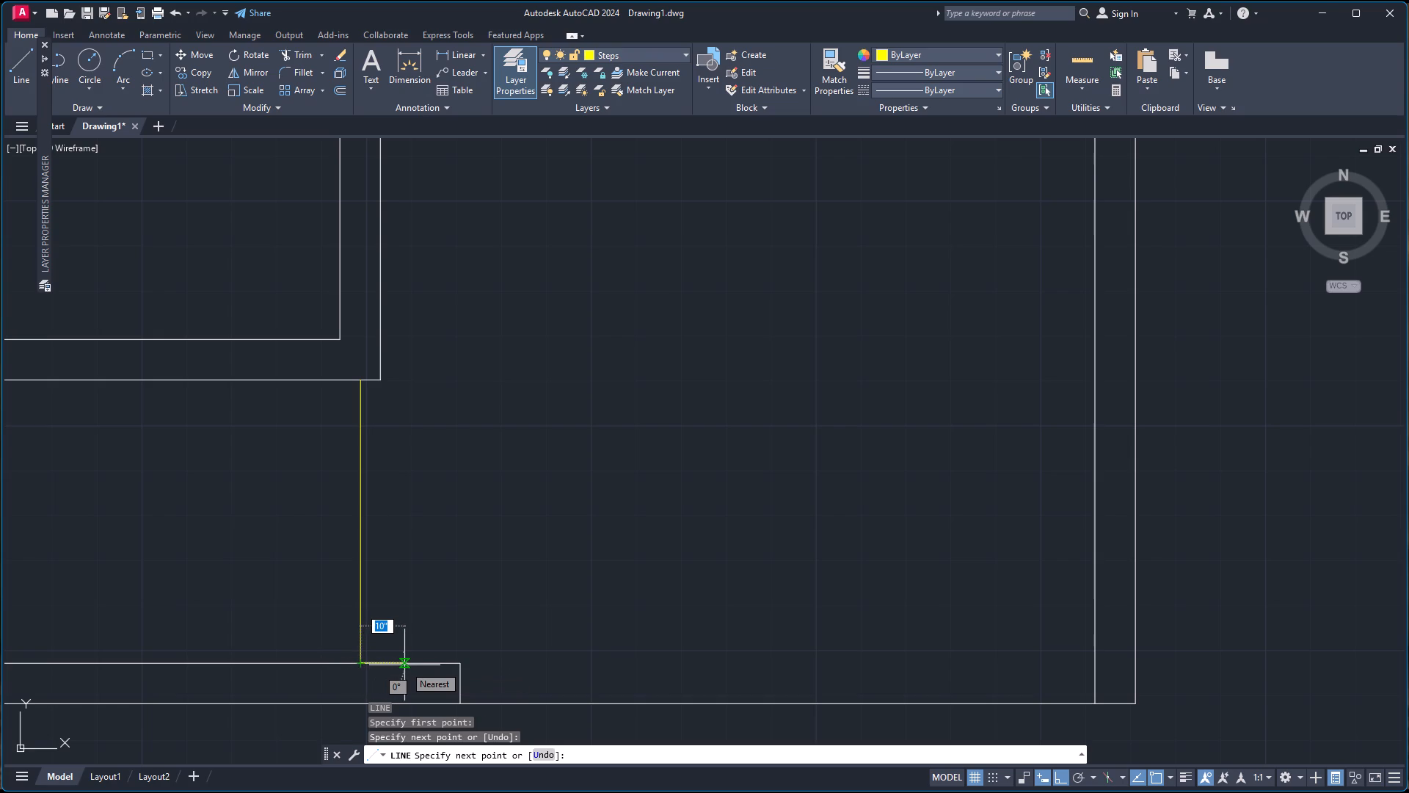
{"action": "type", "text": "10"}
{"action": "key", "text": "Return"}
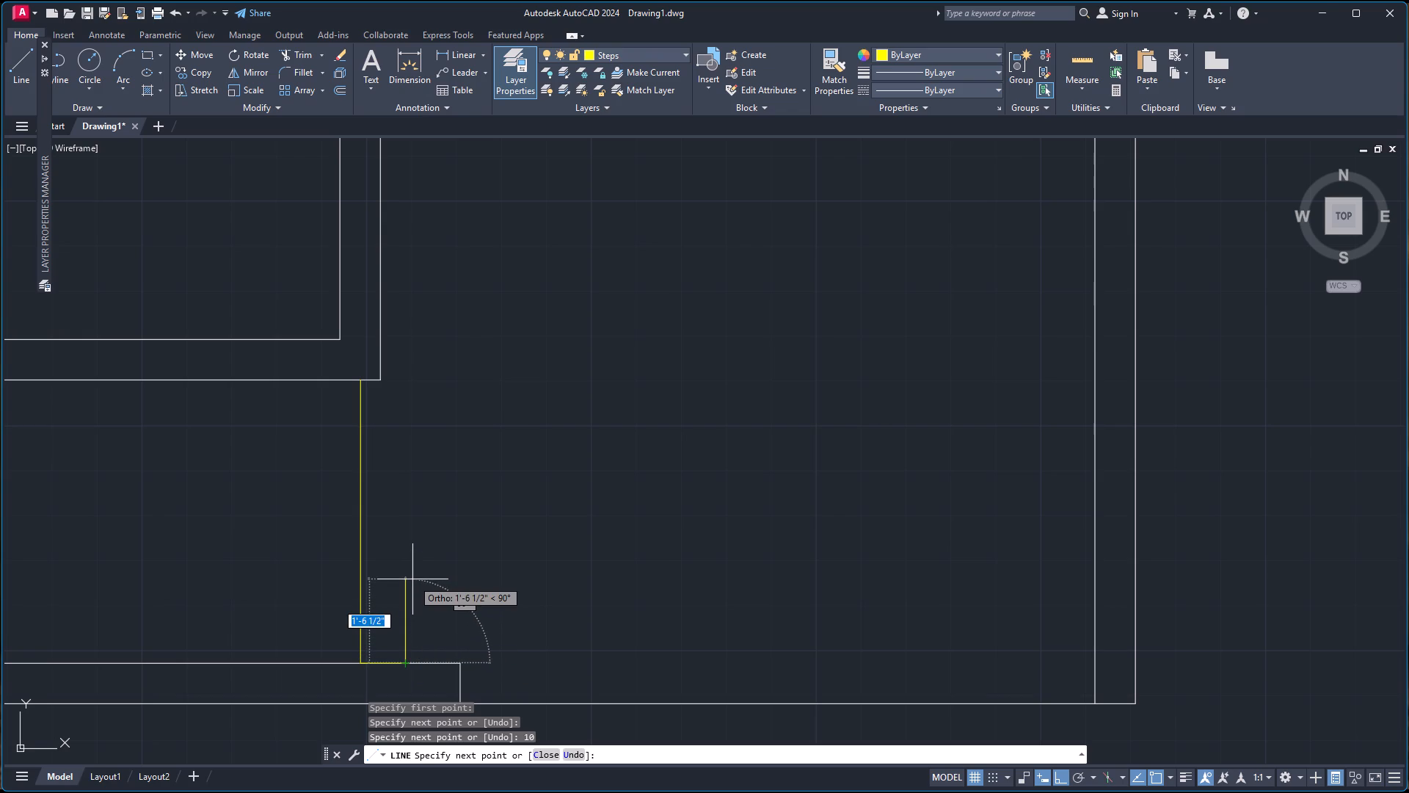
{"action": "key", "text": "Escape"}
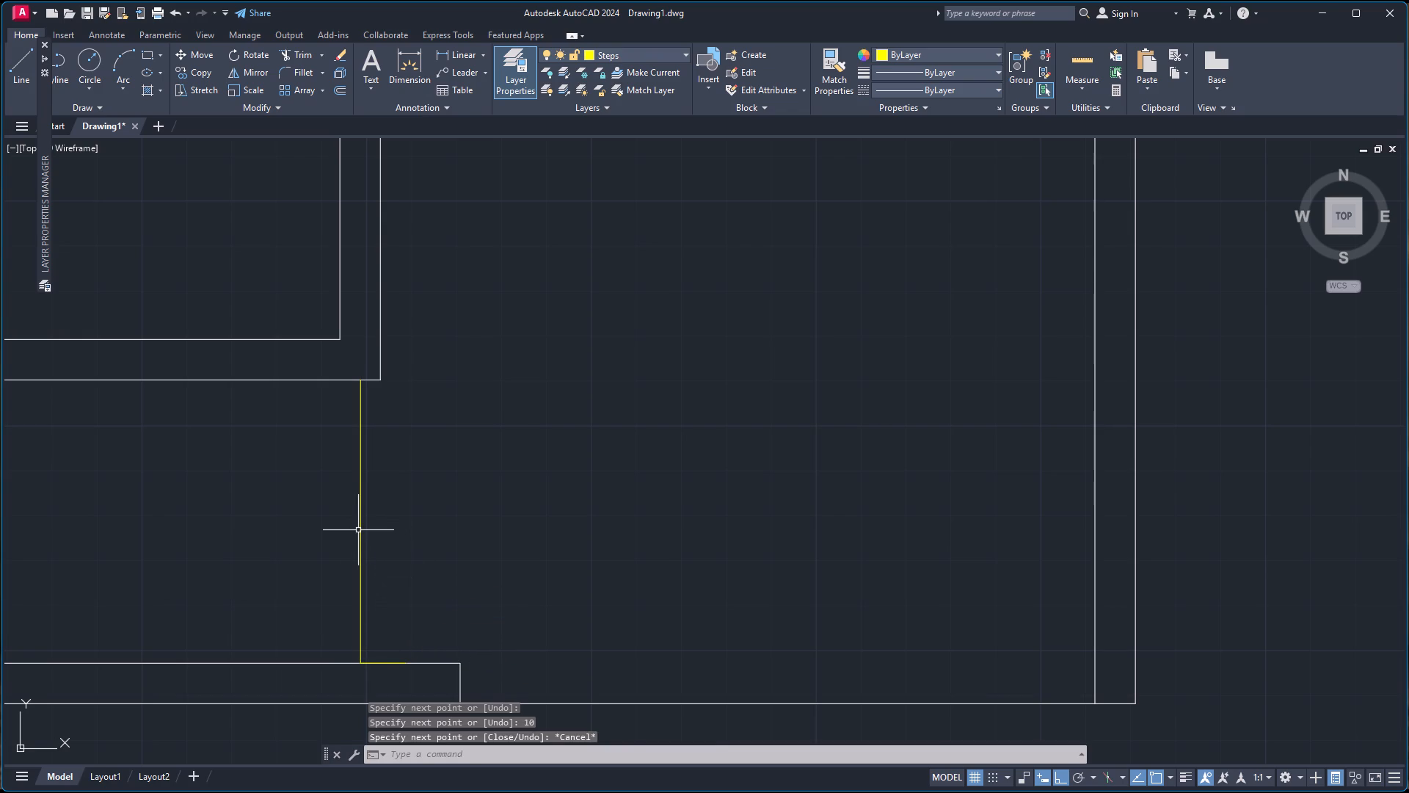
Outline the half-width first step with a 10" line right from the step line's midpoint, closed down to the lower wall.
{"action": "key", "text": "l"}
{"action": "key", "text": "Return"}
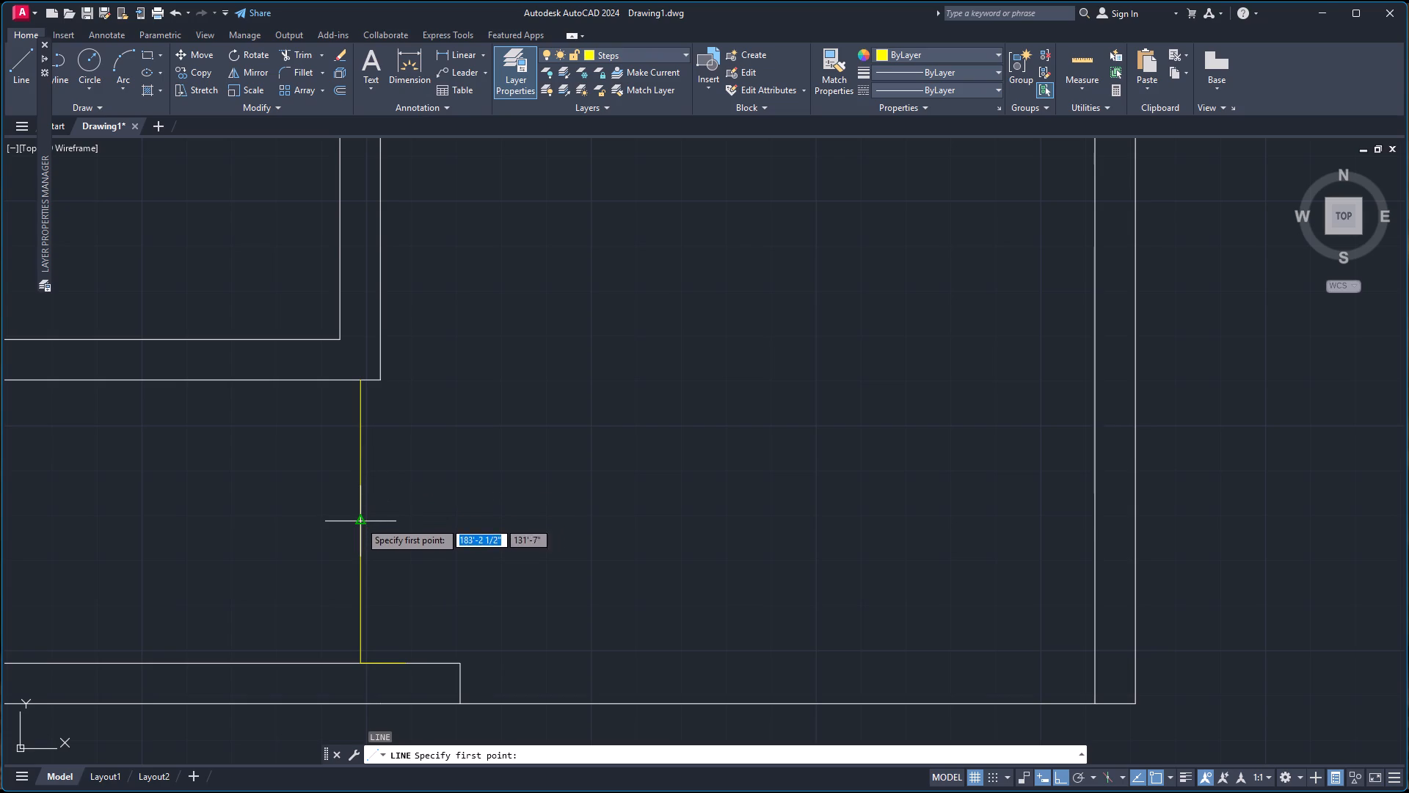
{"action": "left_click", "coordinate": [360, 524]}
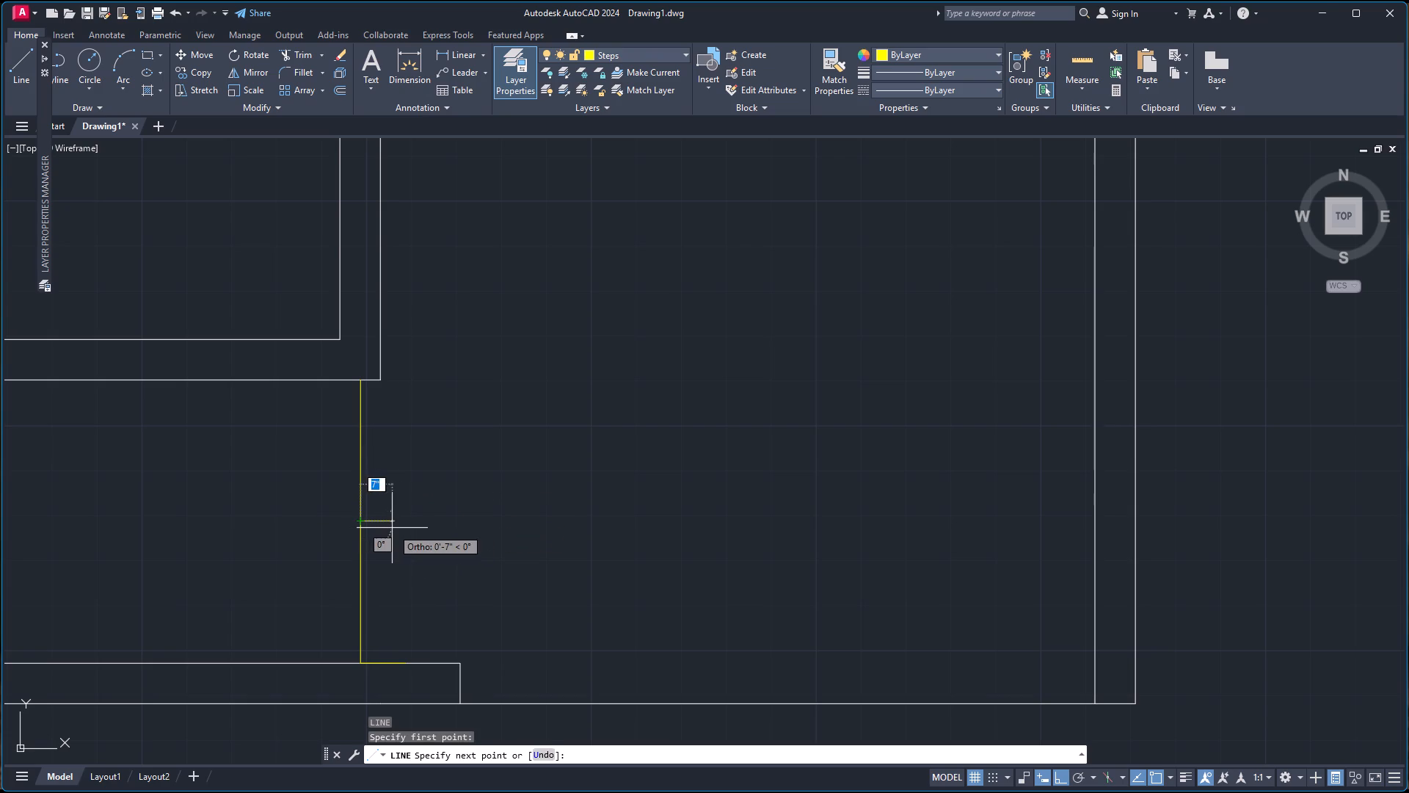
{"action": "type", "text": "10"}
{"action": "key", "text": "Return"}
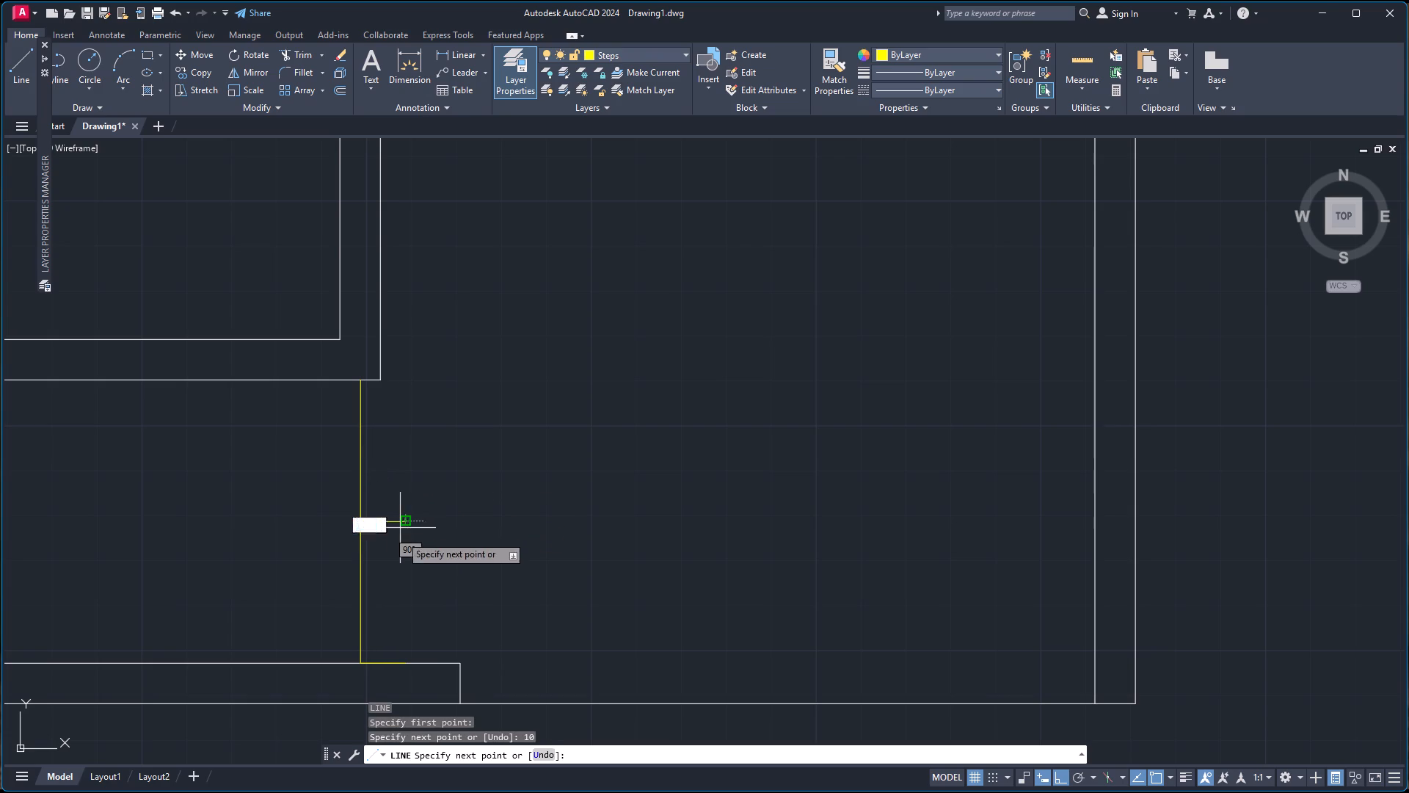
{"action": "left_click", "coordinate": [404, 662]}
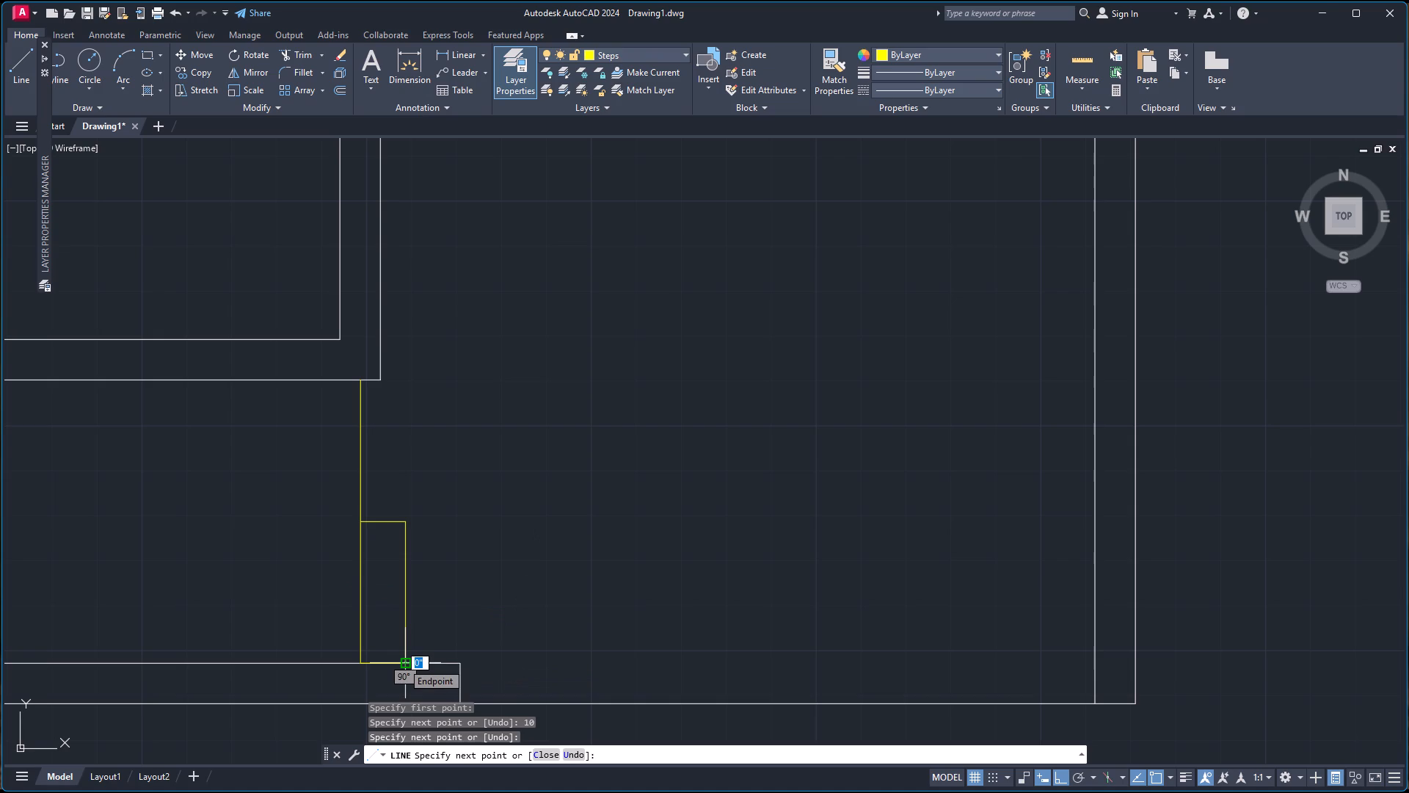
{"action": "key", "text": "space"}
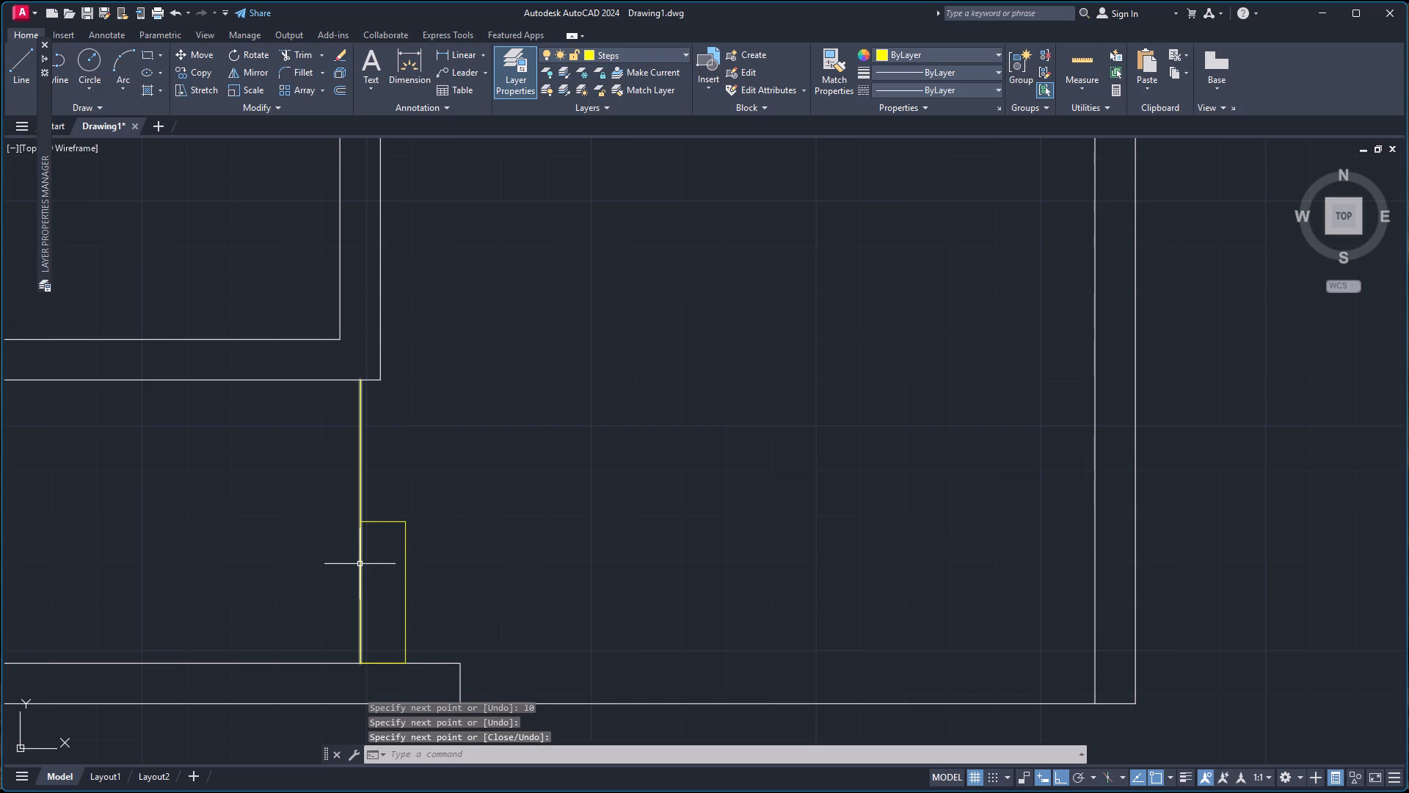
Copy the full-width step line leftward from its midpoint as an array of 10 items spaced 10" apart.
{"action": "left_click", "coordinate": [360, 565]}
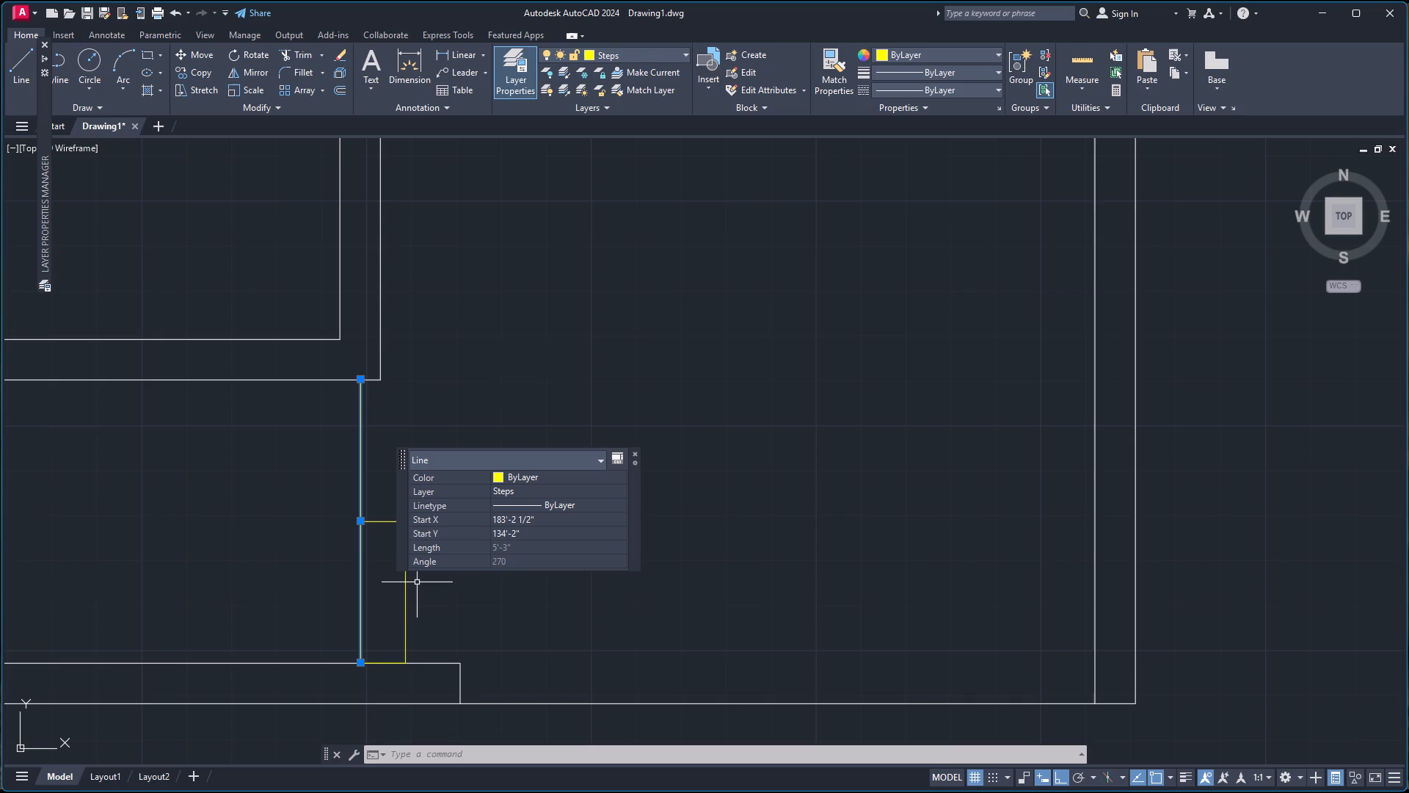
{"action": "type", "text": "co"}
{"action": "key", "text": "Return"}
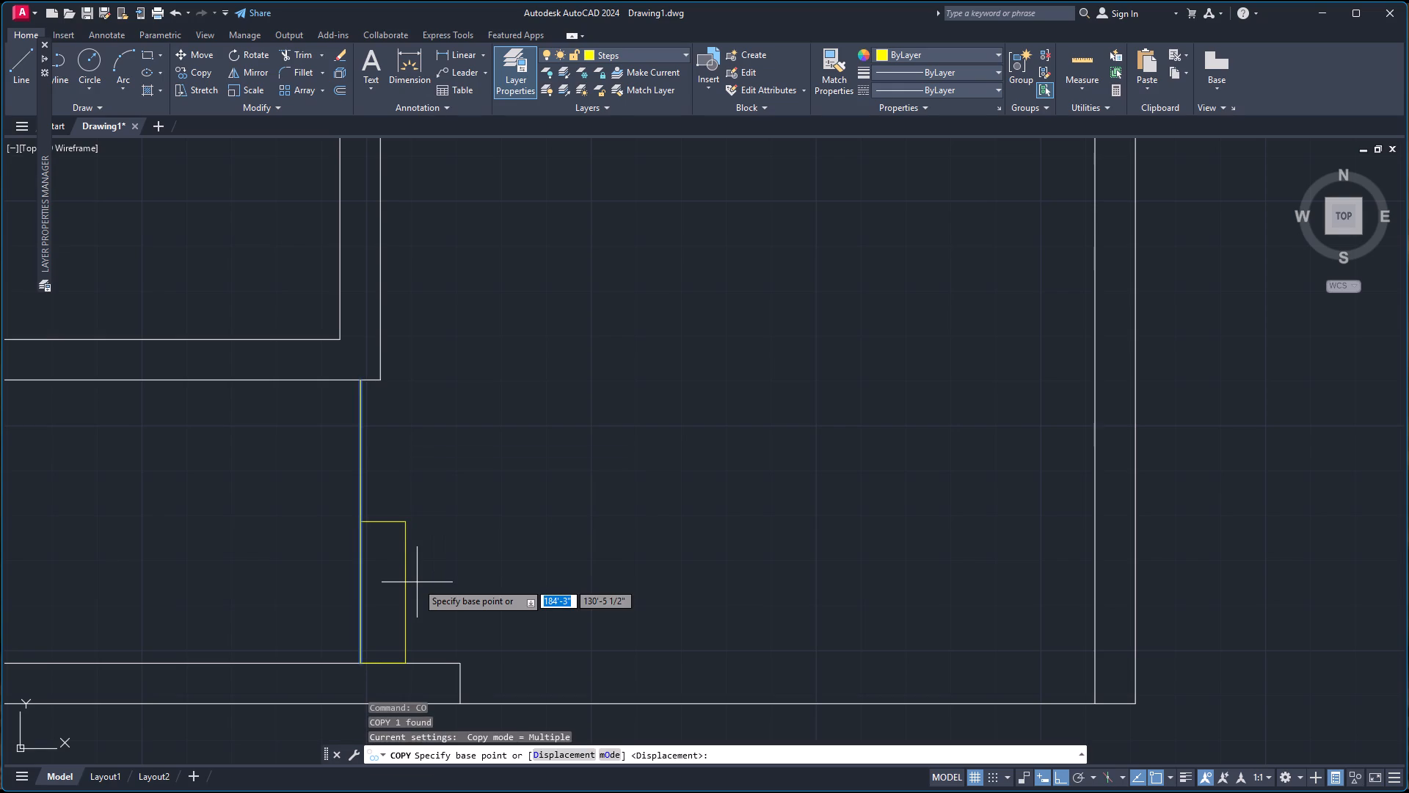
{"action": "left_click", "coordinate": [359, 520]}
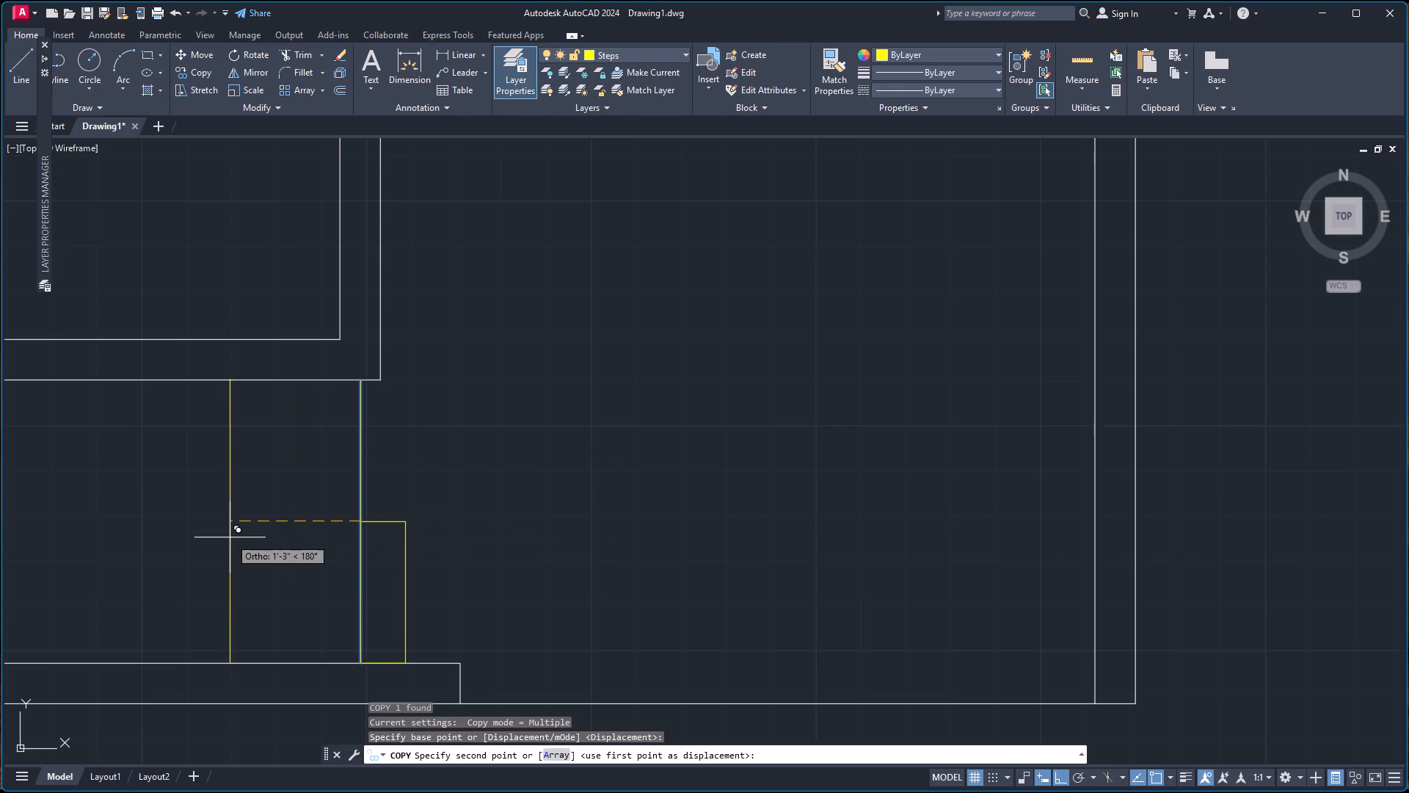
{"action": "key", "text": "a"}
{"action": "key", "text": "Return"}
{"action": "type", "text": "10"}
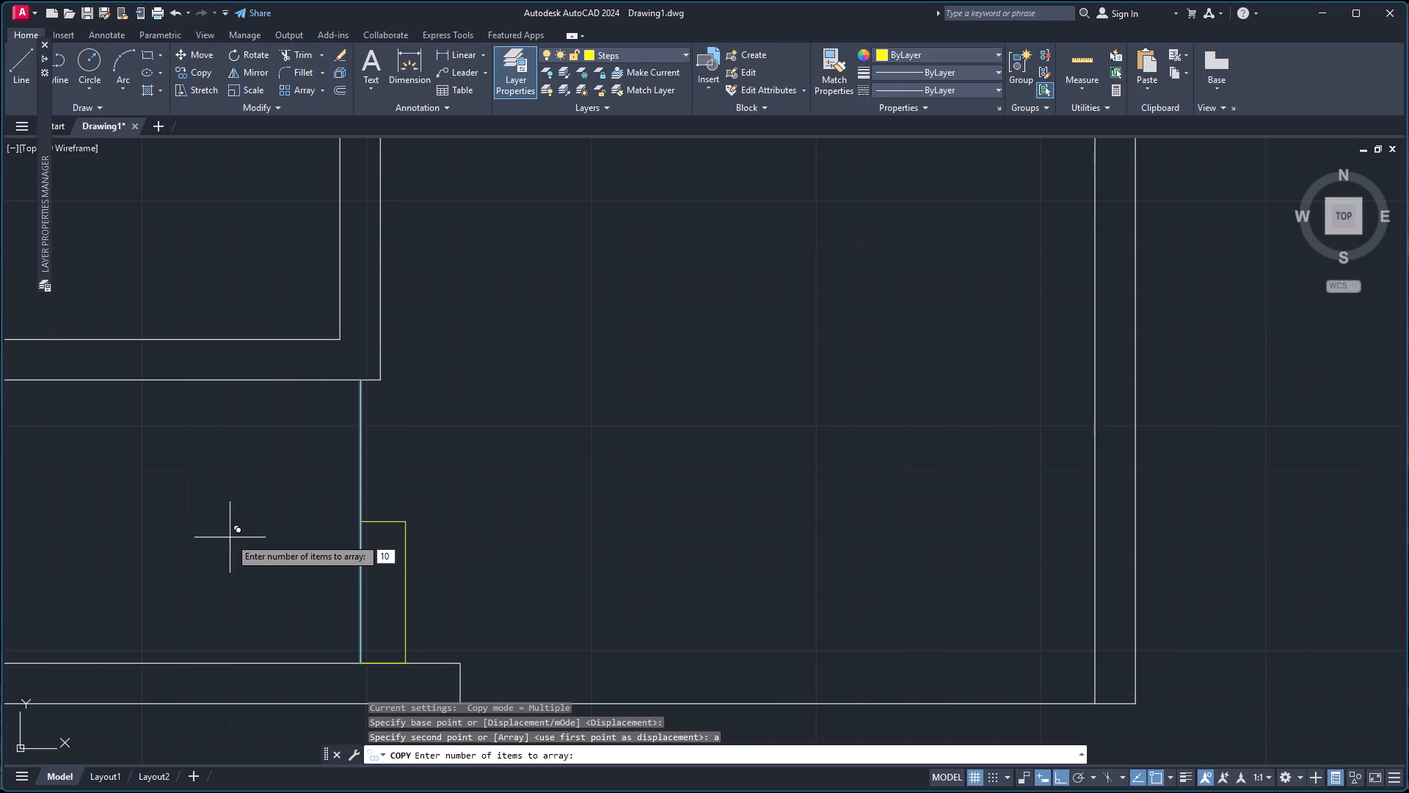
{"action": "key", "text": "Return"}
{"action": "type", "text": "10"}
{"action": "key", "text": "Return"}
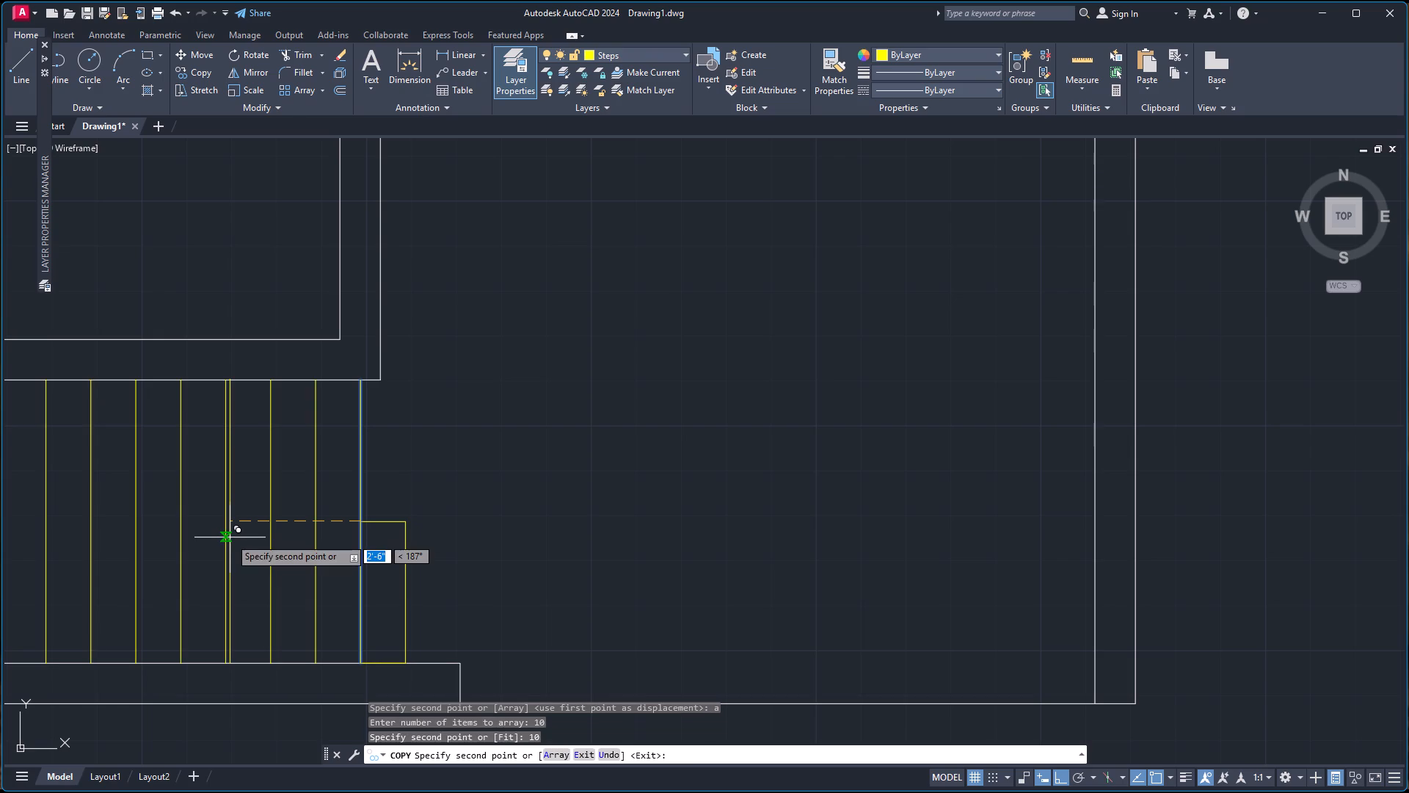
{"action": "key", "text": "Escape"}
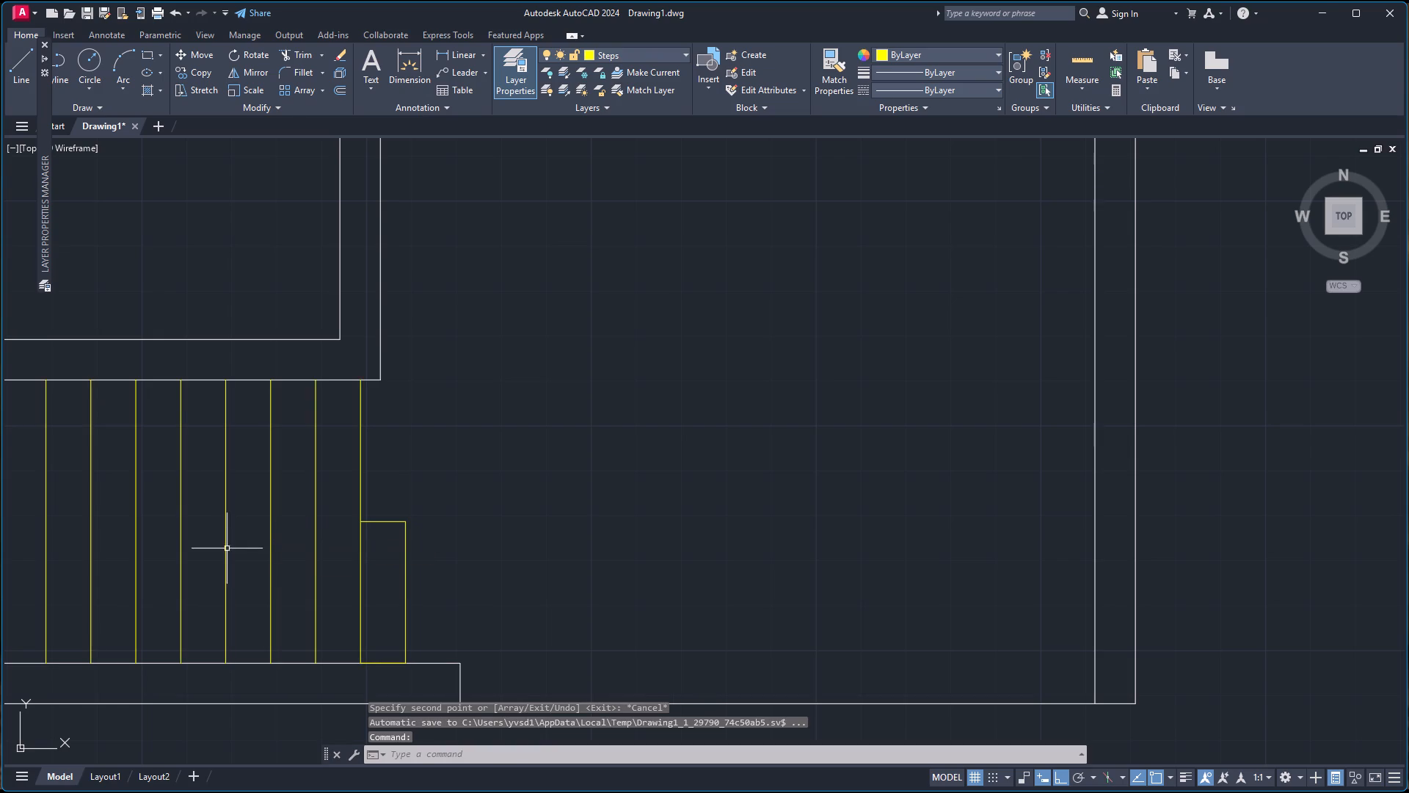
Draw a U-shaped direction line through the stairs: about 9'-8" left from the half-width step, up, and about 9'-4 1/2" back right.
{"action": "scroll", "coordinate": [334, 561], "scroll_direction": "down", "scroll_amount": 3}
{"action": "scroll", "coordinate": [254, 546], "scroll_direction": "up", "scroll_amount": 1}
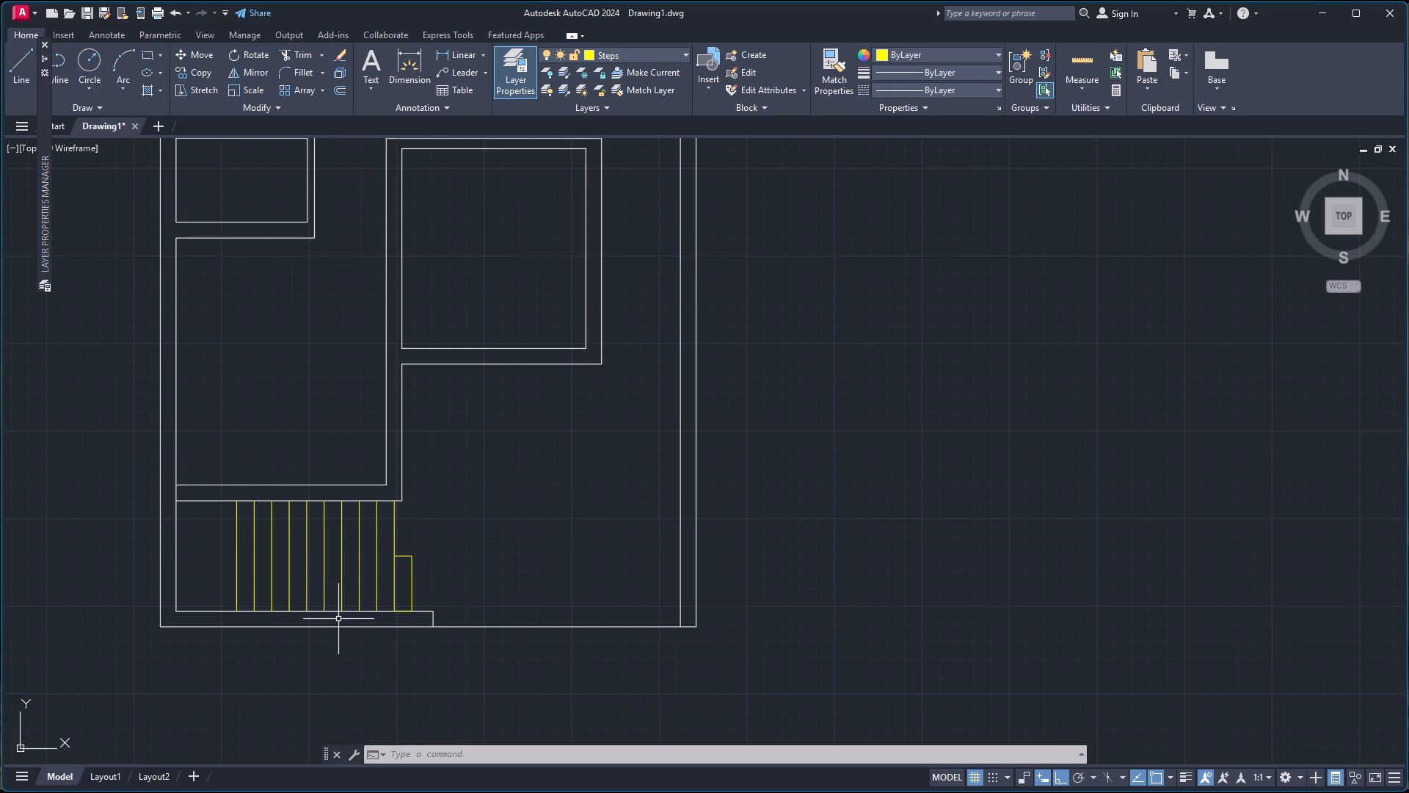
{"action": "scroll", "coordinate": [420, 594], "scroll_direction": "up", "scroll_amount": 1}
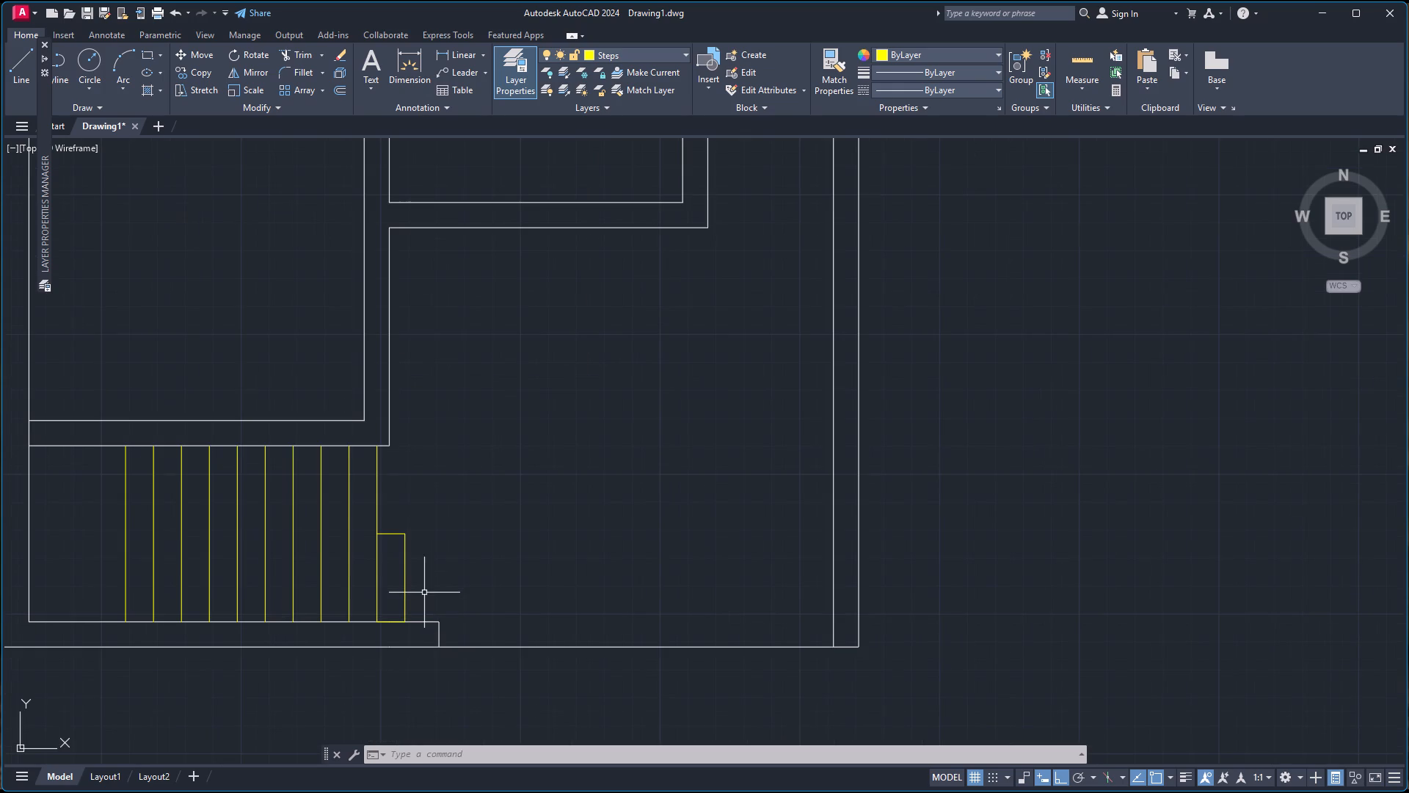
{"action": "key", "text": "l"}
{"action": "key", "text": "Return"}
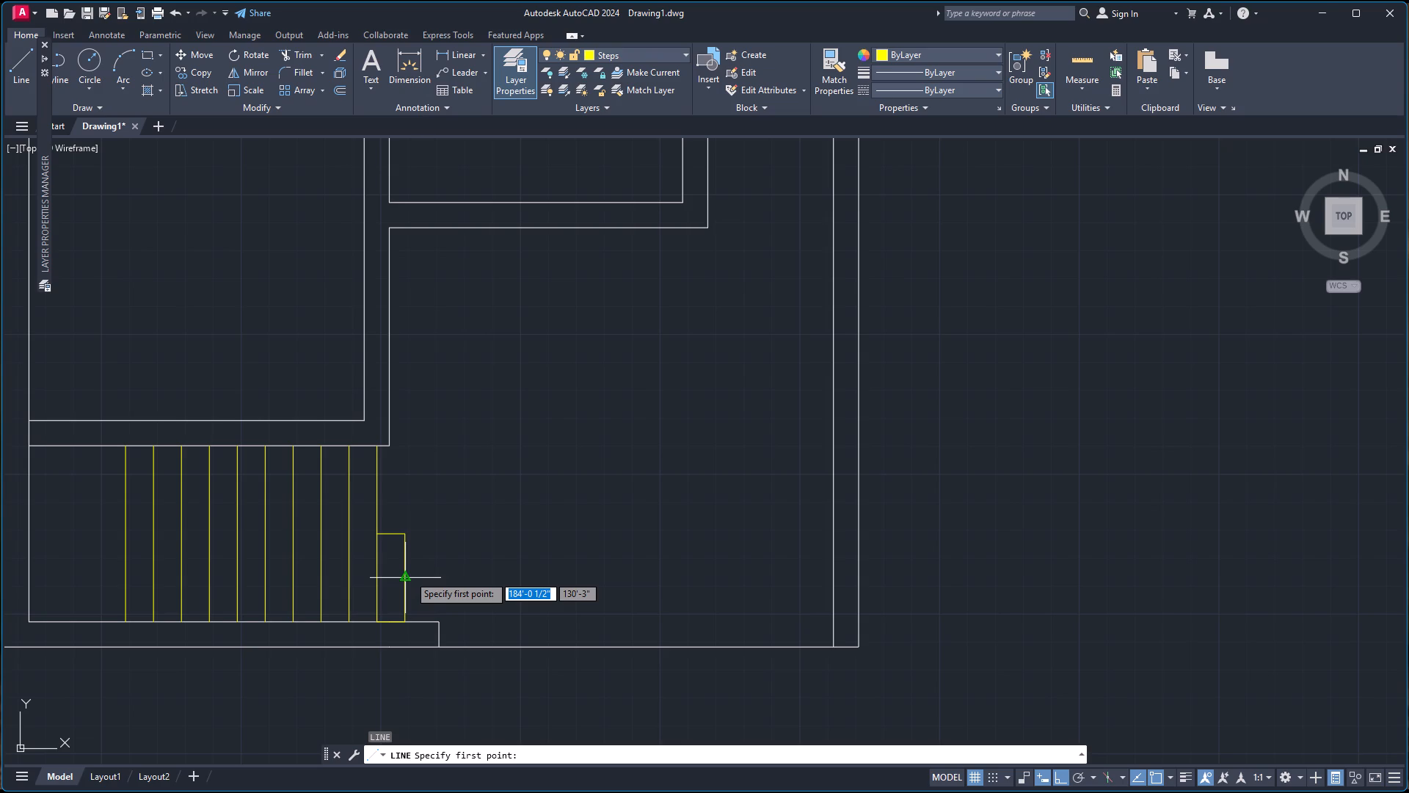
{"action": "left_click", "coordinate": [409, 575]}
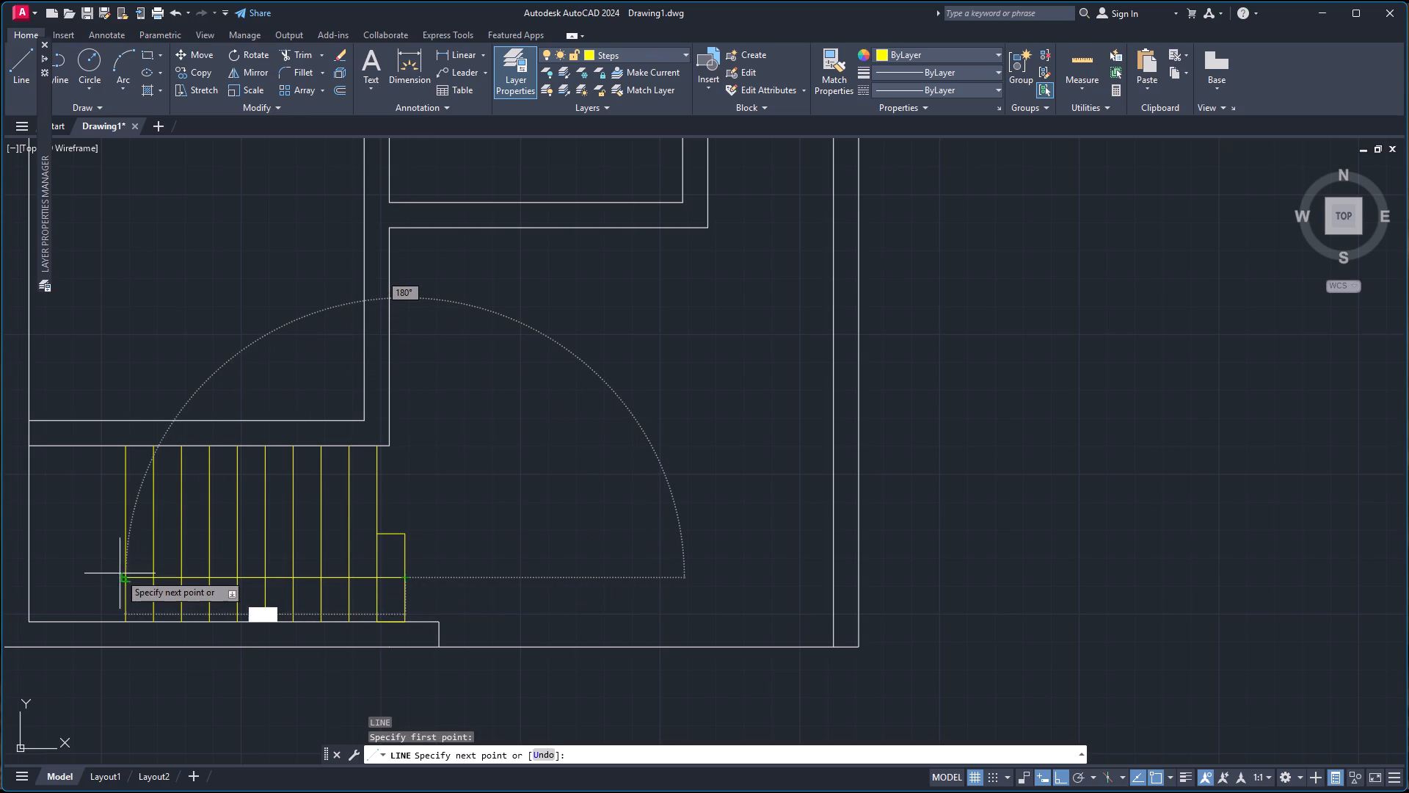
{"action": "left_click", "coordinate": [81, 579]}
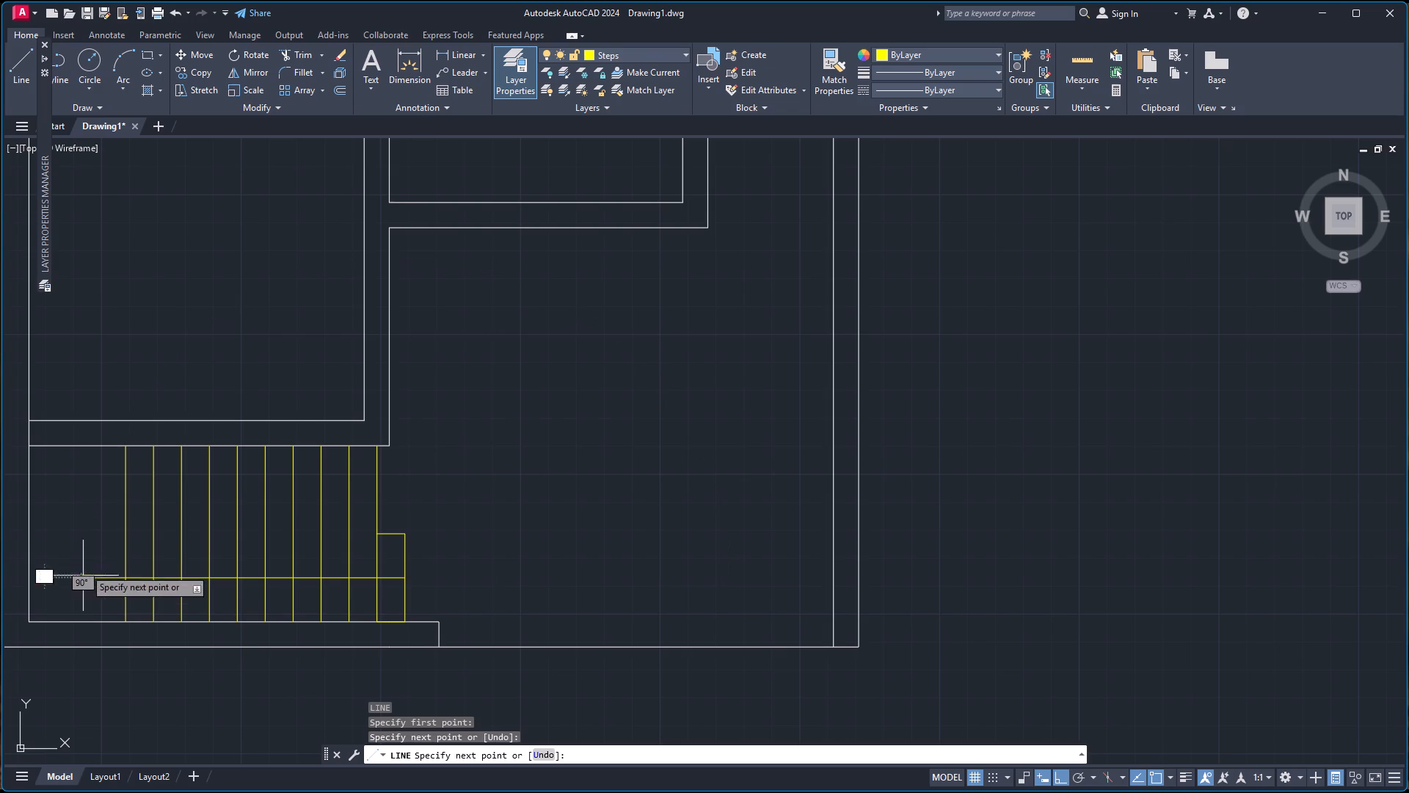
{"action": "left_click", "coordinate": [92, 499]}
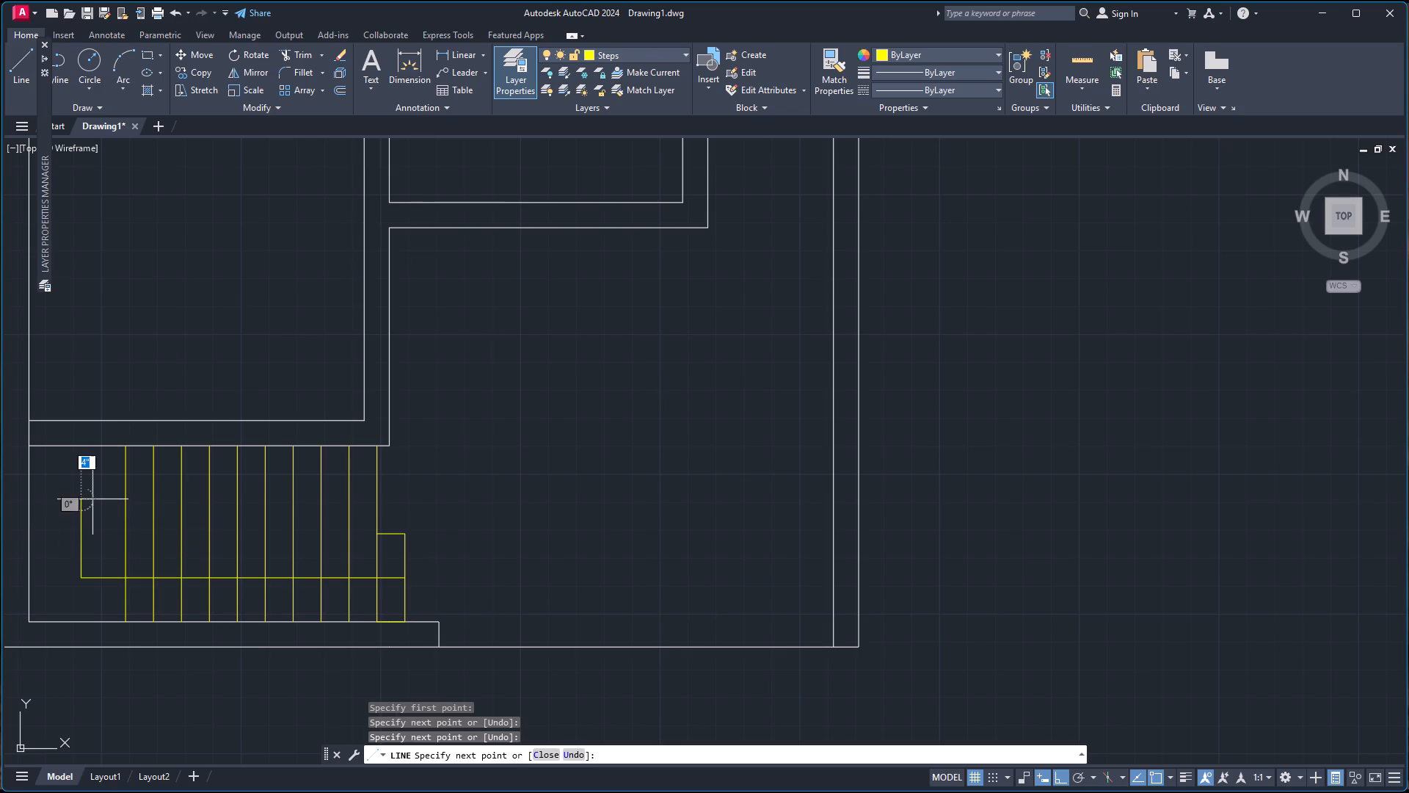
{"action": "left_click", "coordinate": [395, 505]}
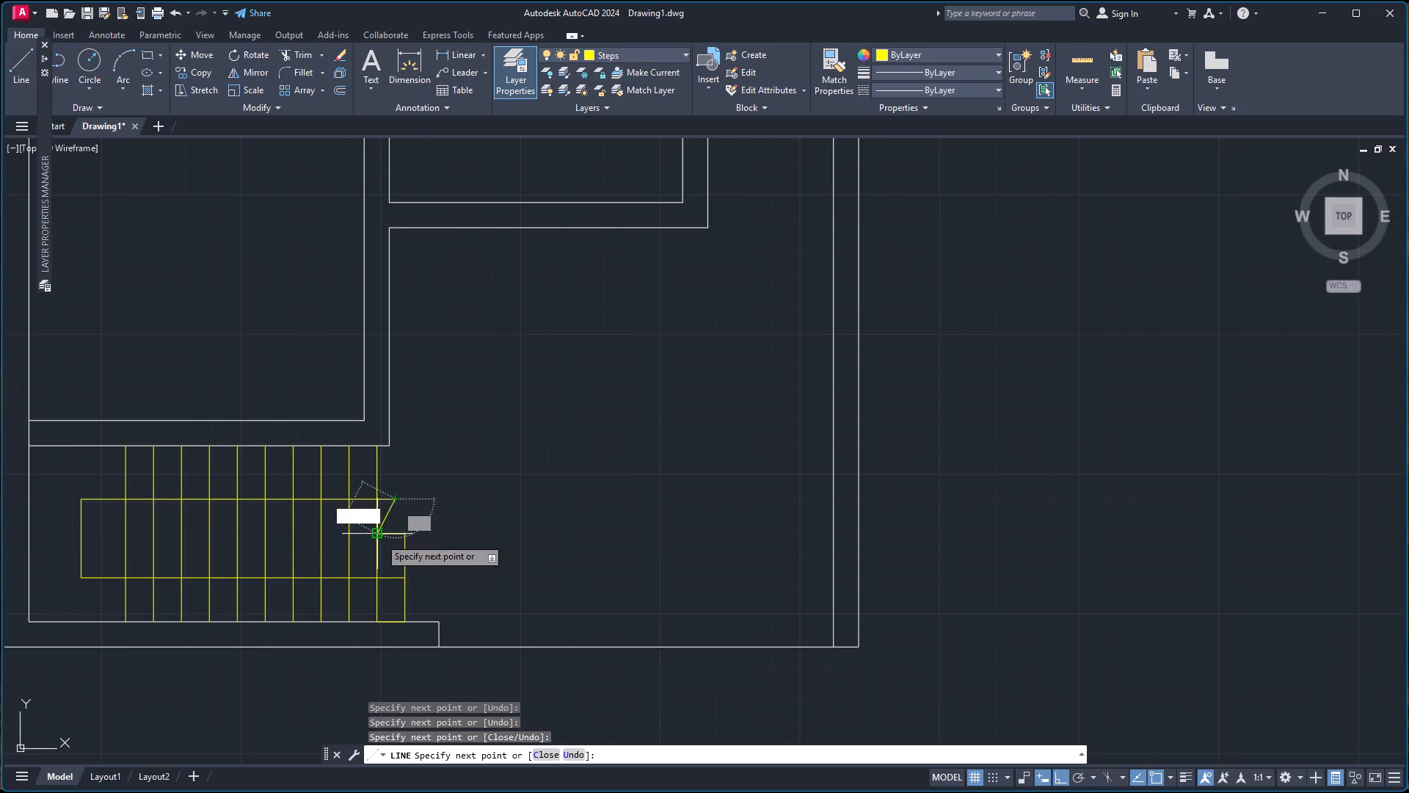
{"action": "key", "text": "Escape"}
Stretch the direction line's open right ends outward, making the lower line about 10'-4" and the upper line about 9'-9" long.
{"action": "left_click", "coordinate": [396, 576]}
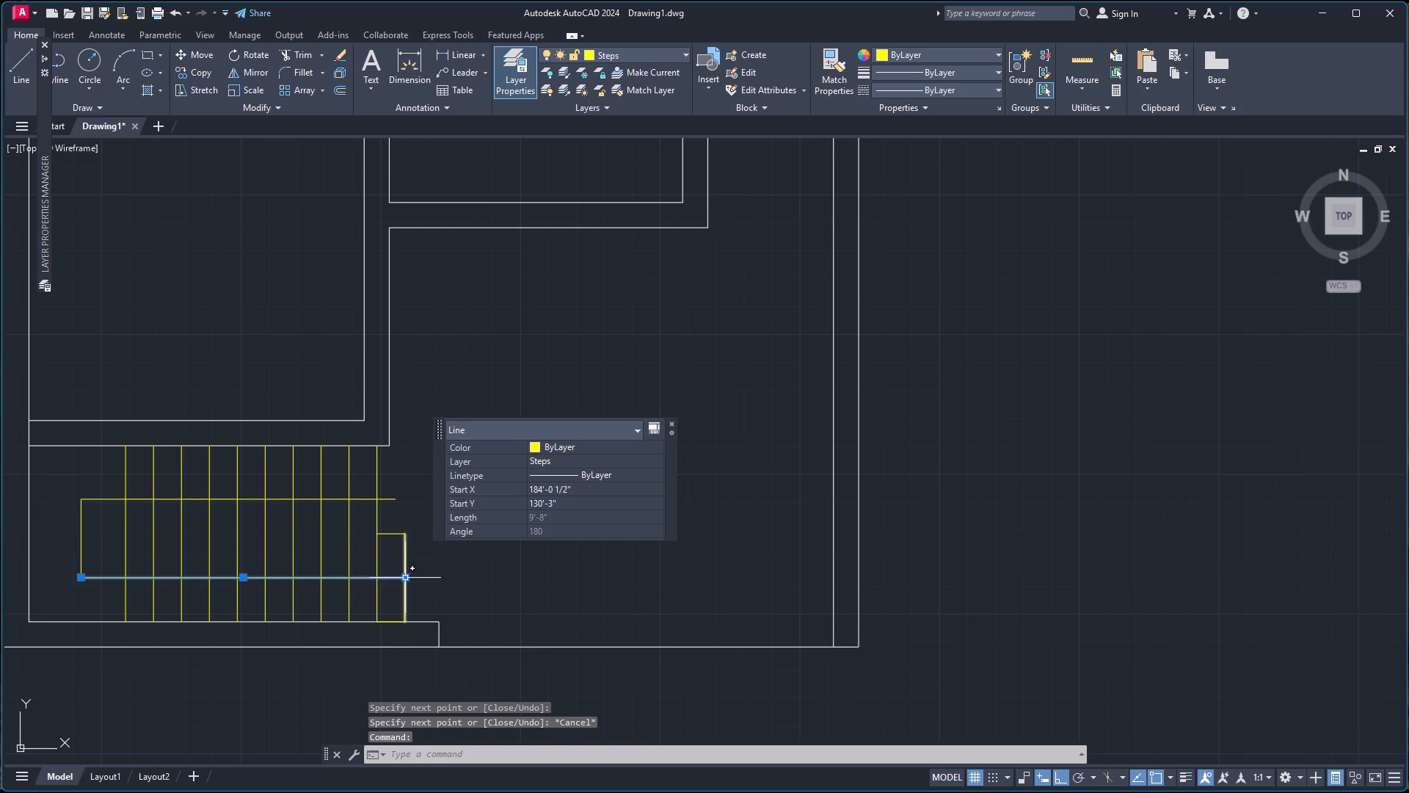
{"action": "left_click", "coordinate": [407, 574]}
{"action": "left_click", "coordinate": [427, 571]}
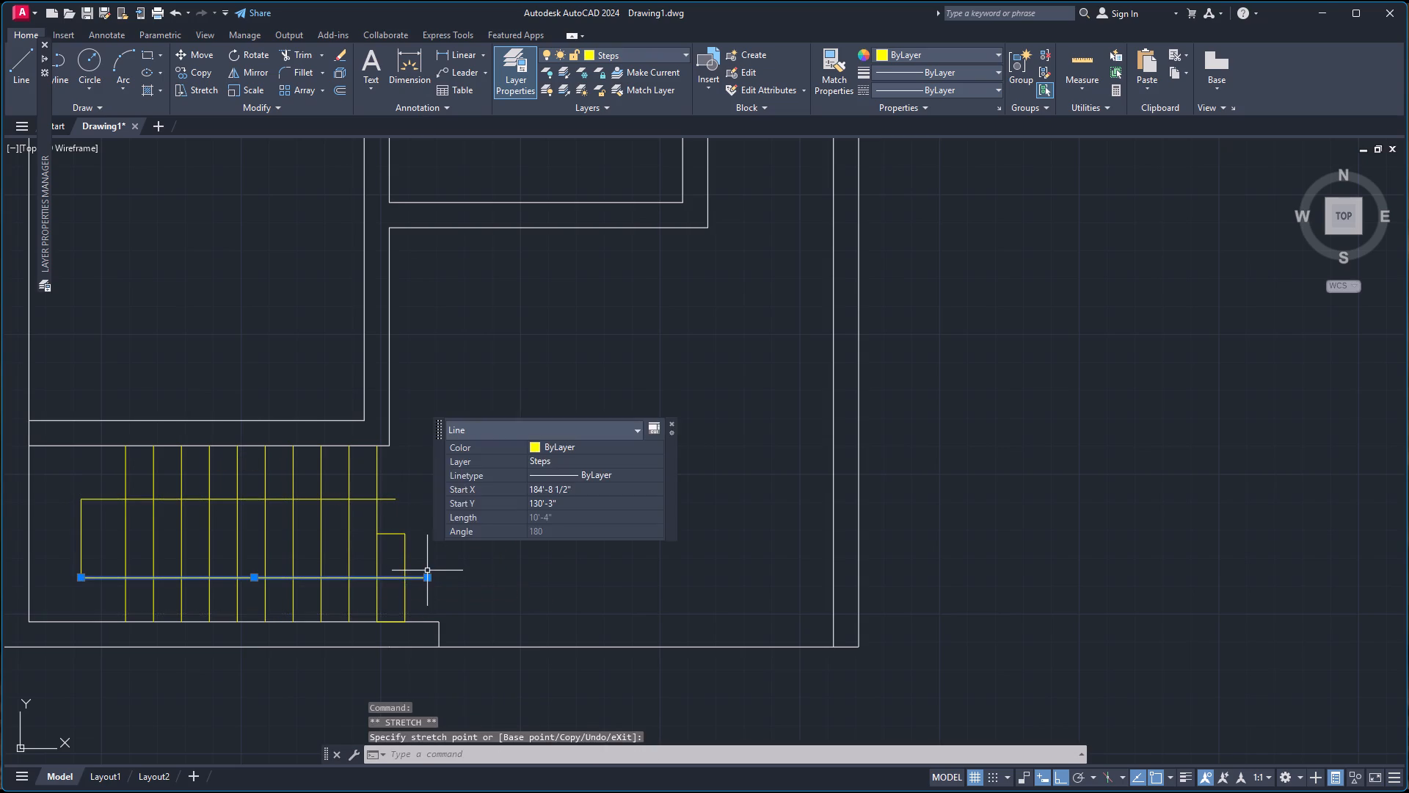
{"action": "key", "text": "Escape"}
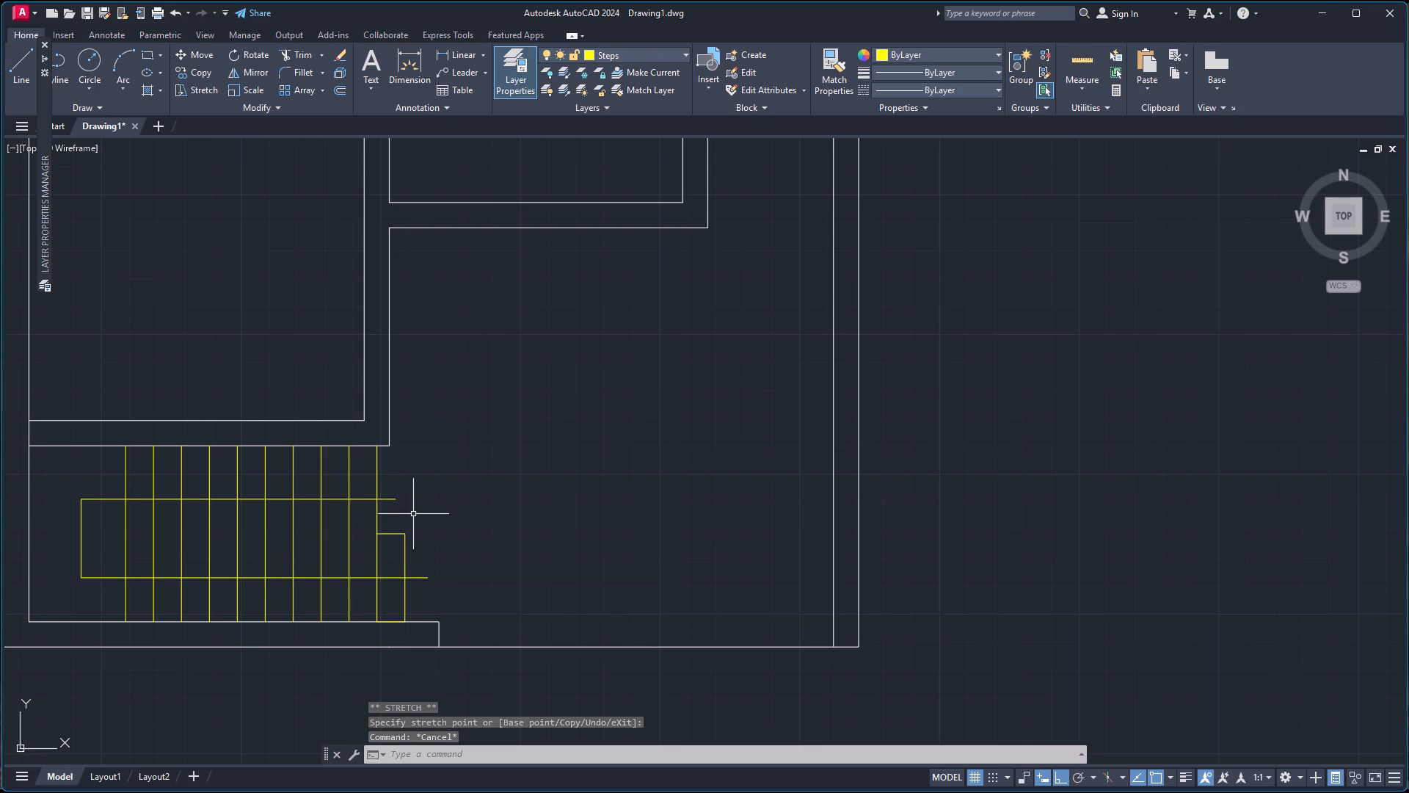
{"action": "left_click", "coordinate": [395, 501]}
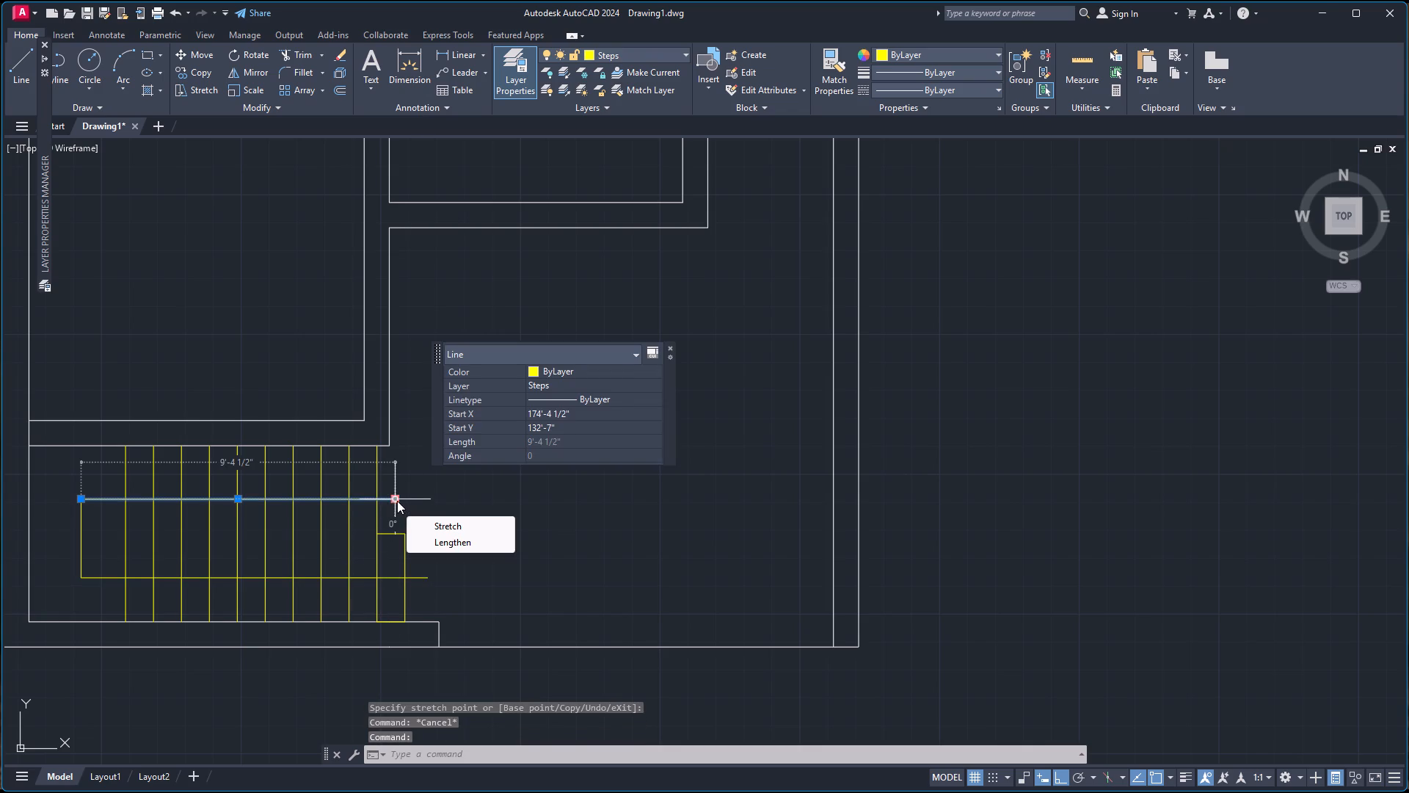
{"action": "left_click", "coordinate": [397, 501]}
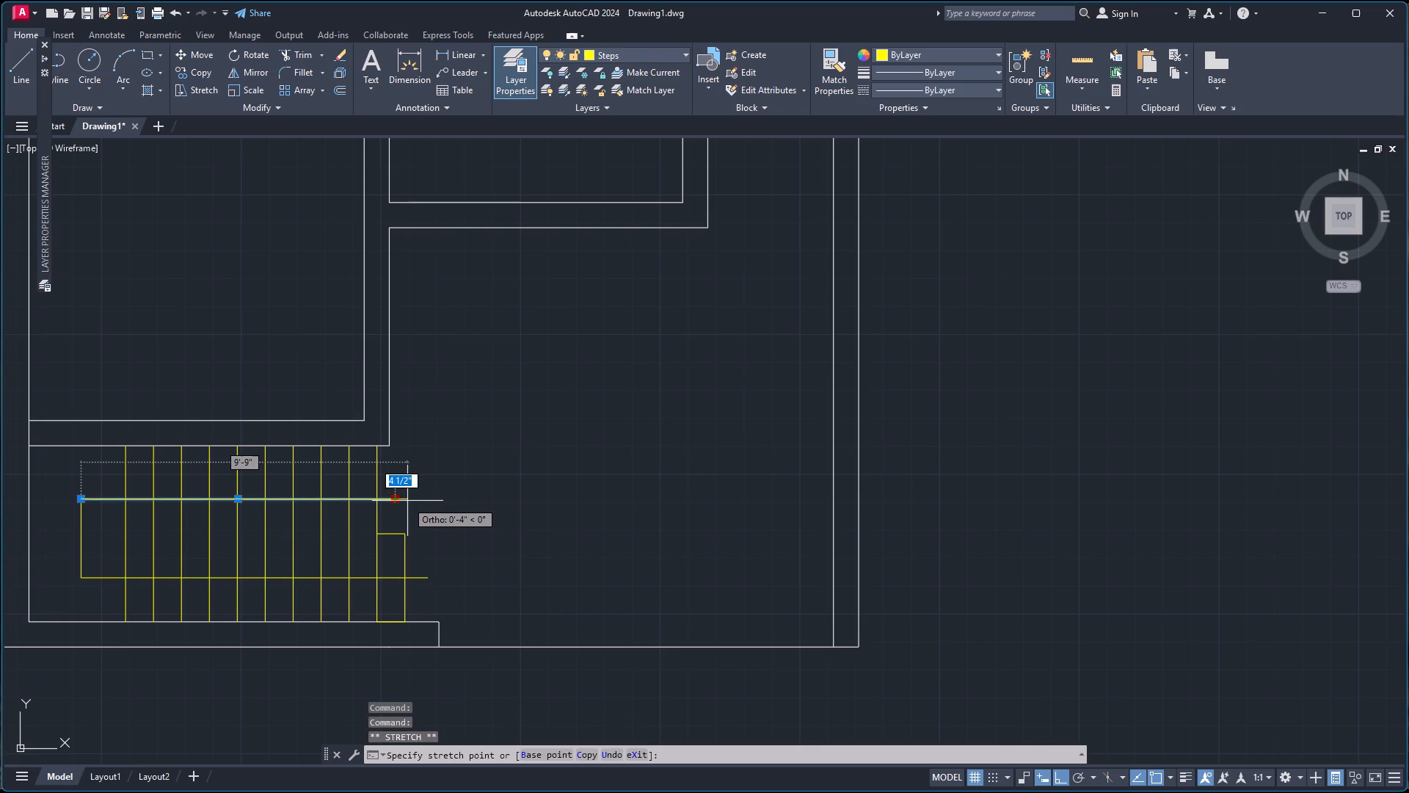
{"action": "left_click", "coordinate": [407, 501]}
{"action": "key", "text": "Escape"}
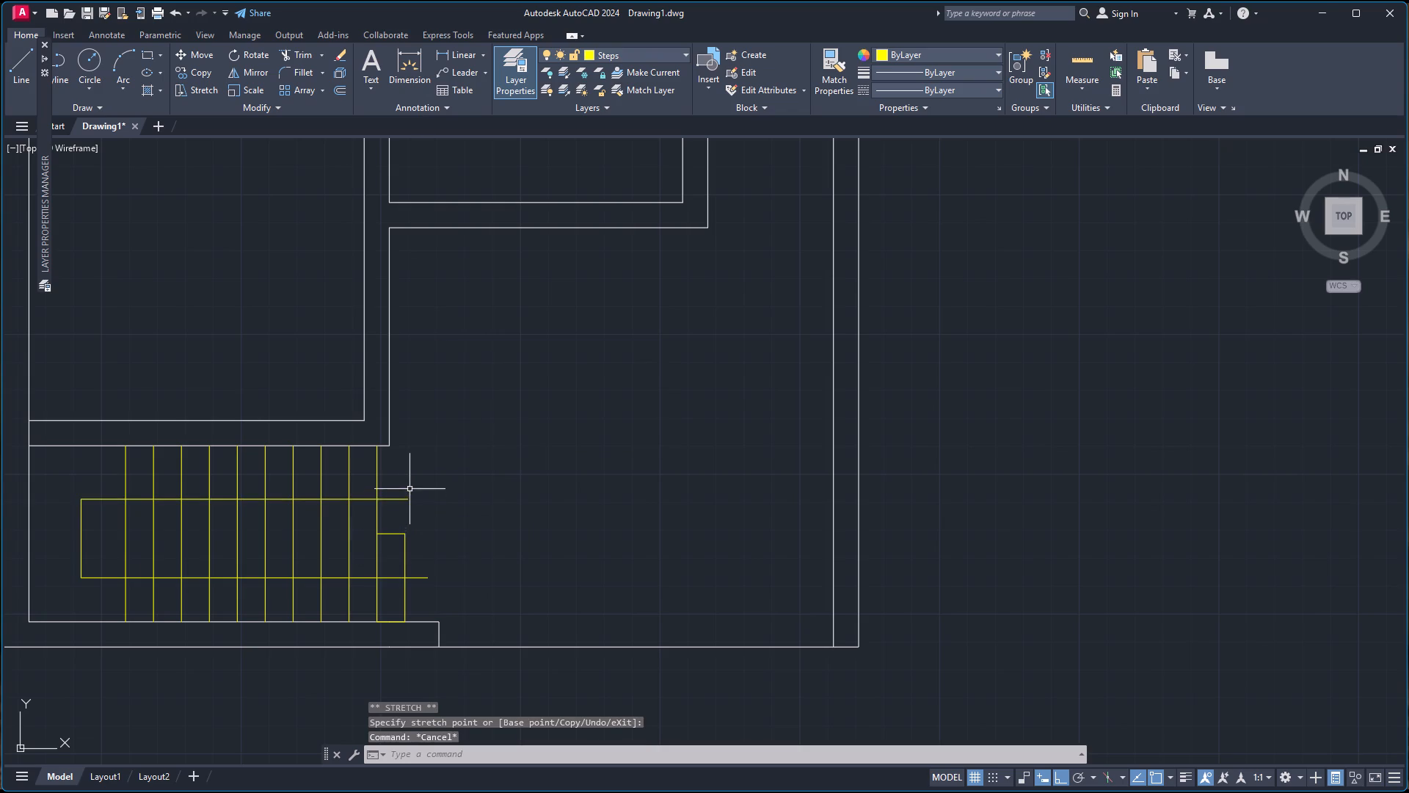
Draw one arrowhead stroke about 7" long at 136° from the upper direction line's right end, with Ortho off only for this stroke.
{"action": "scroll", "coordinate": [409, 489], "scroll_direction": "up", "scroll_amount": 3}
{"action": "key", "text": "l"}
{"action": "key", "text": "Return"}
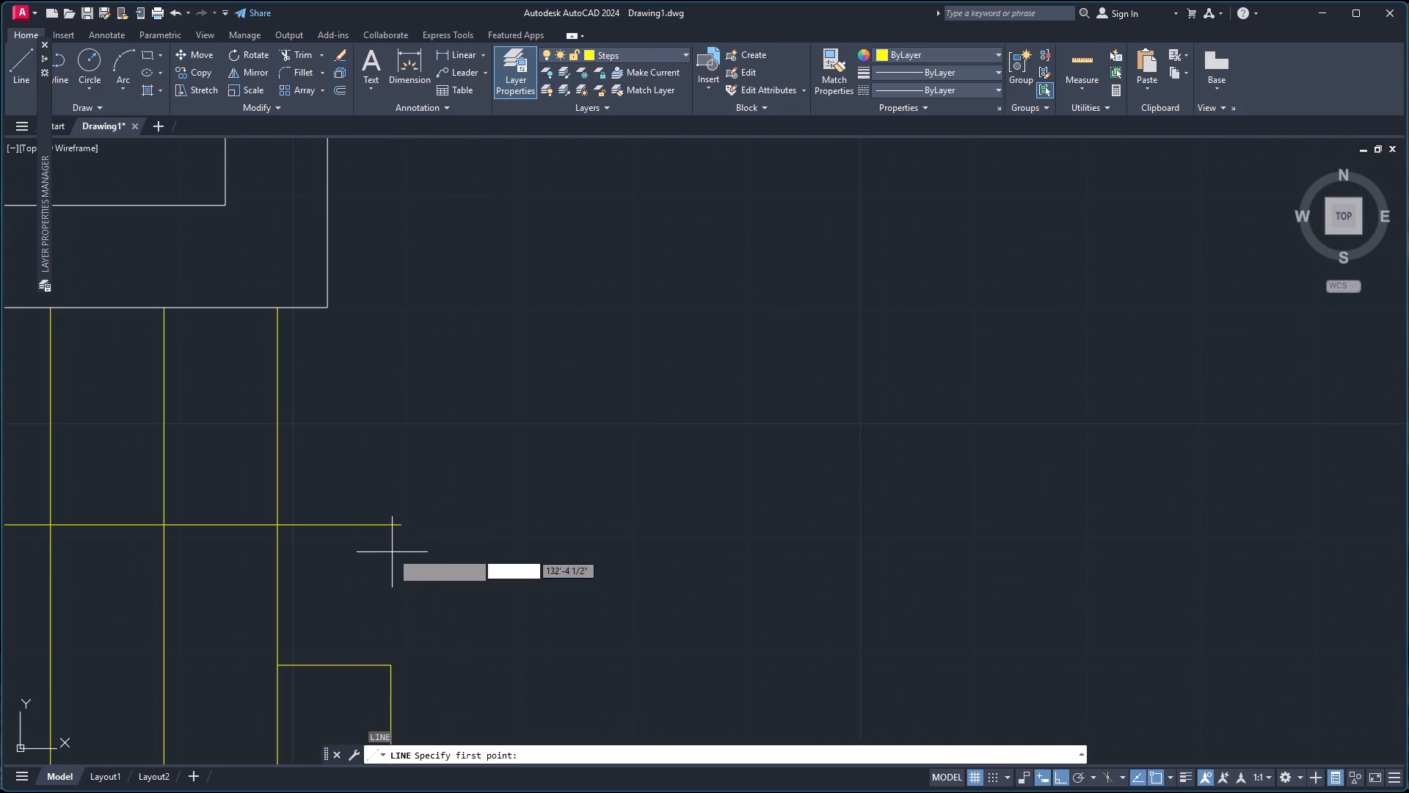
{"action": "left_click", "coordinate": [401, 523]}
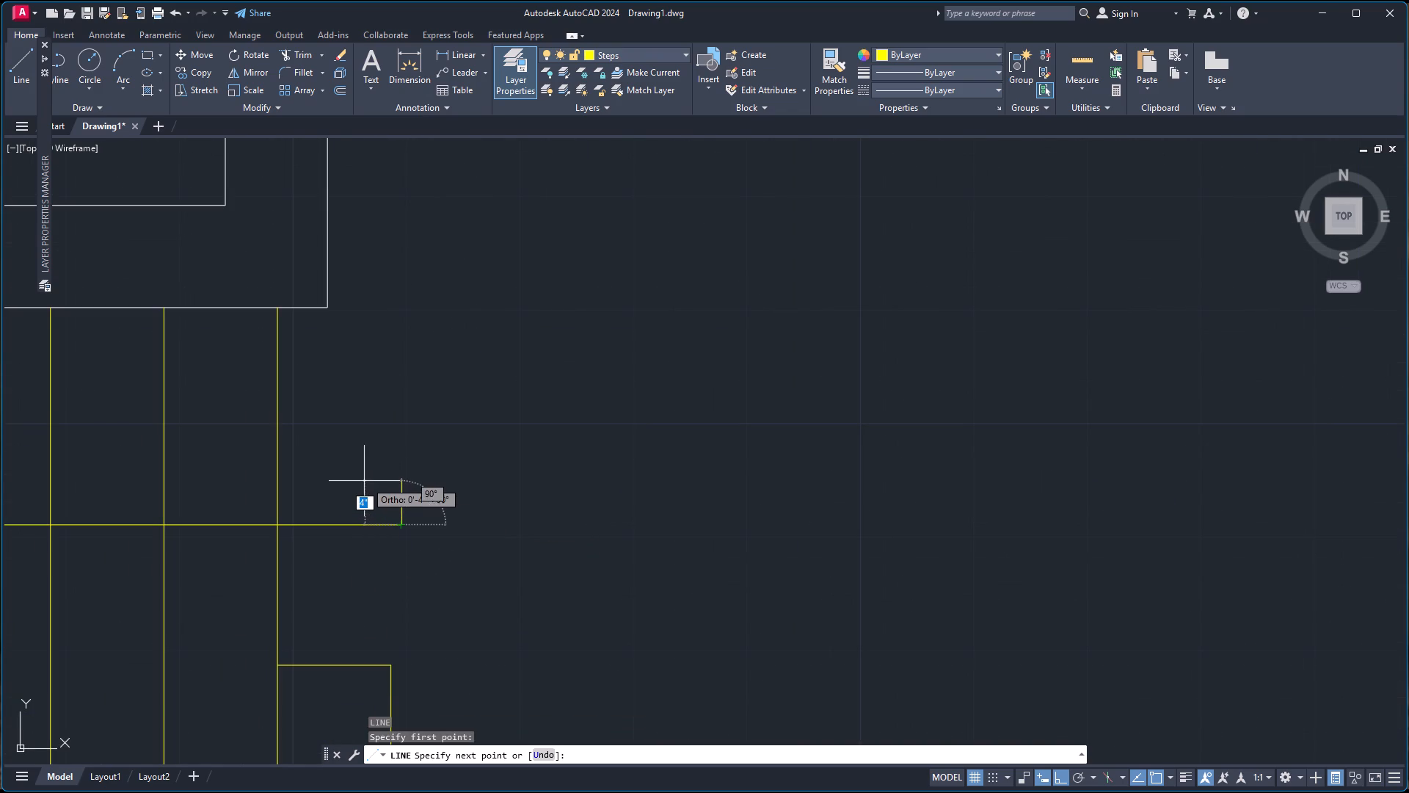
{"action": "key", "text": "F8"}
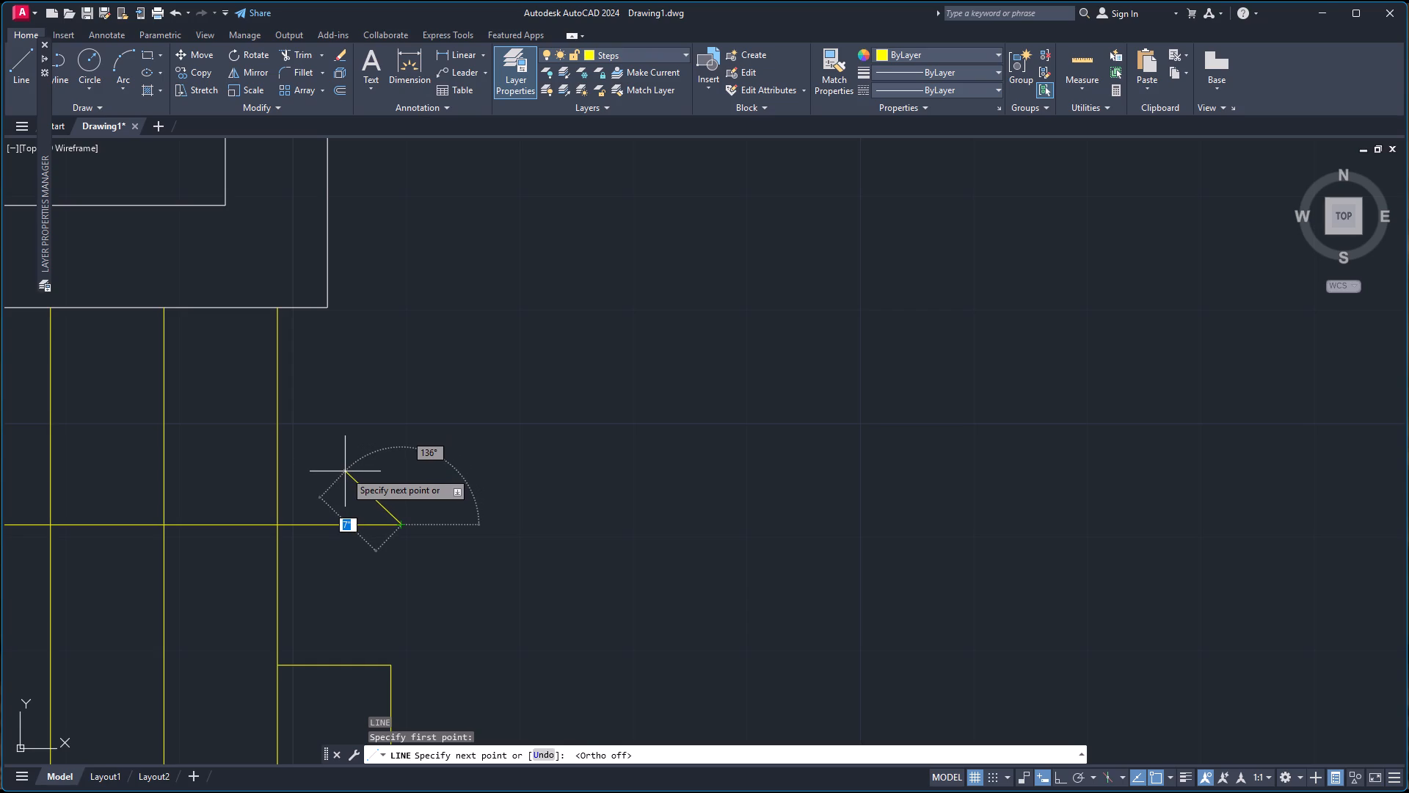
{"action": "left_click", "coordinate": [345, 471]}
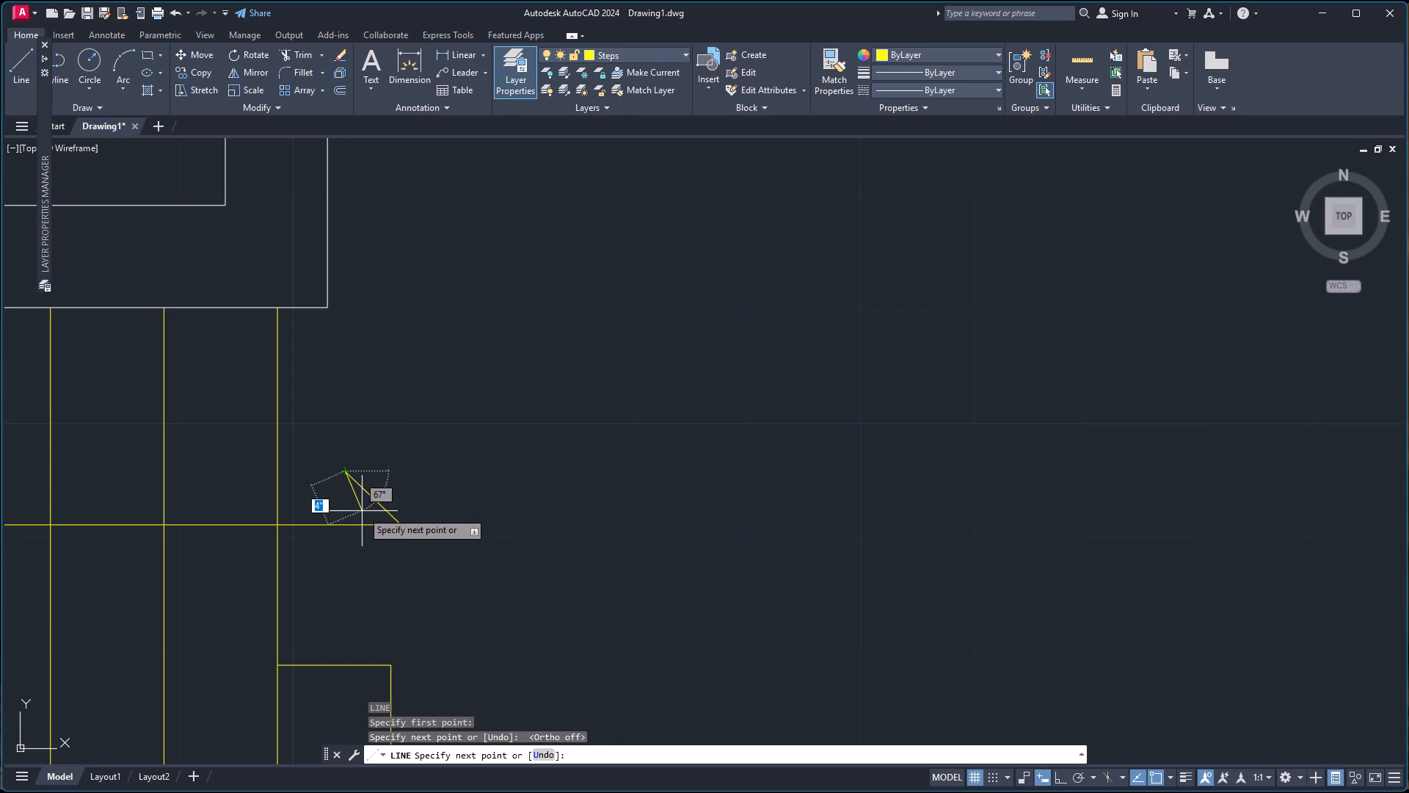
{"action": "key", "text": "Escape"}
{"action": "key", "text": "F8"}
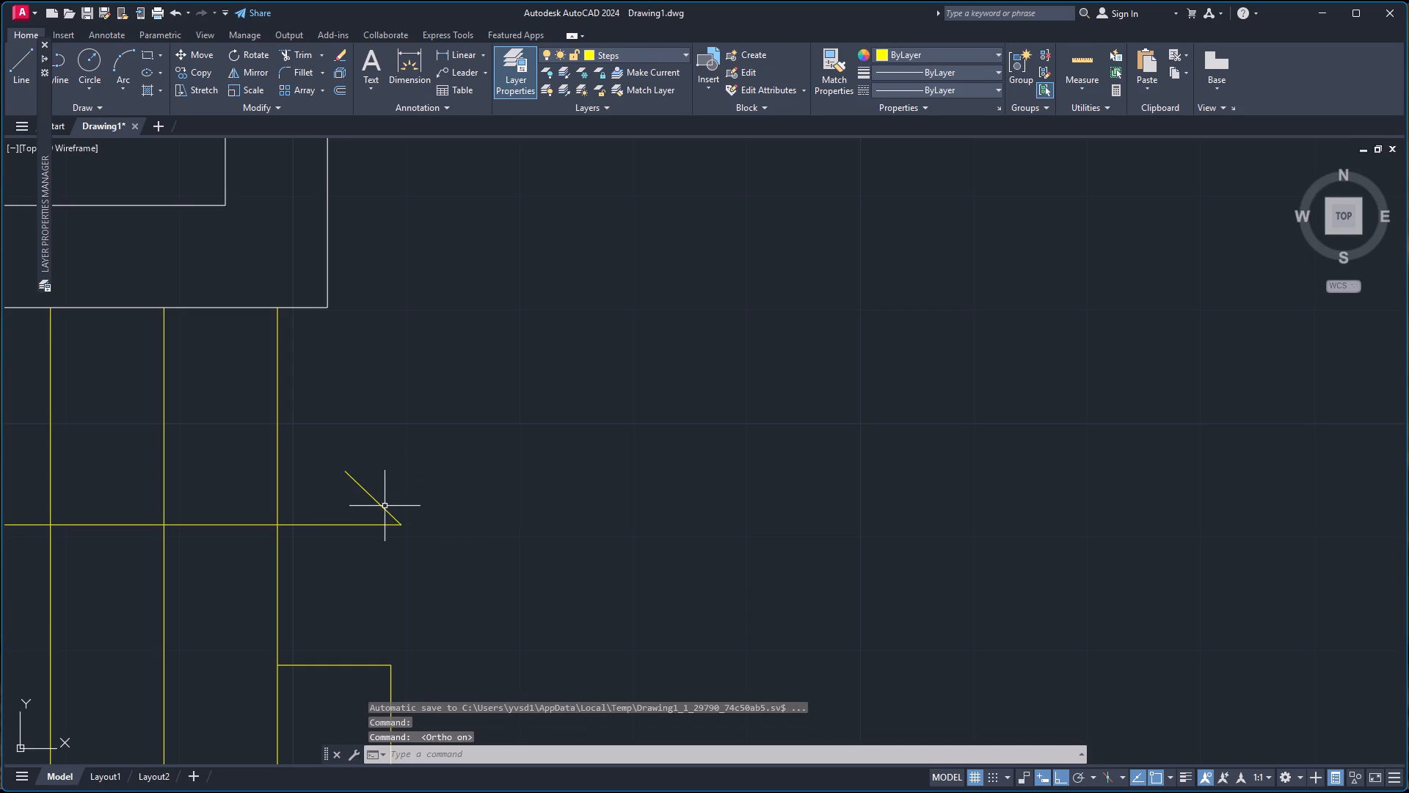
Mirror the arrowhead stroke across the upper direction line, keeping the original stroke.
{"action": "left_click", "coordinate": [383, 508]}
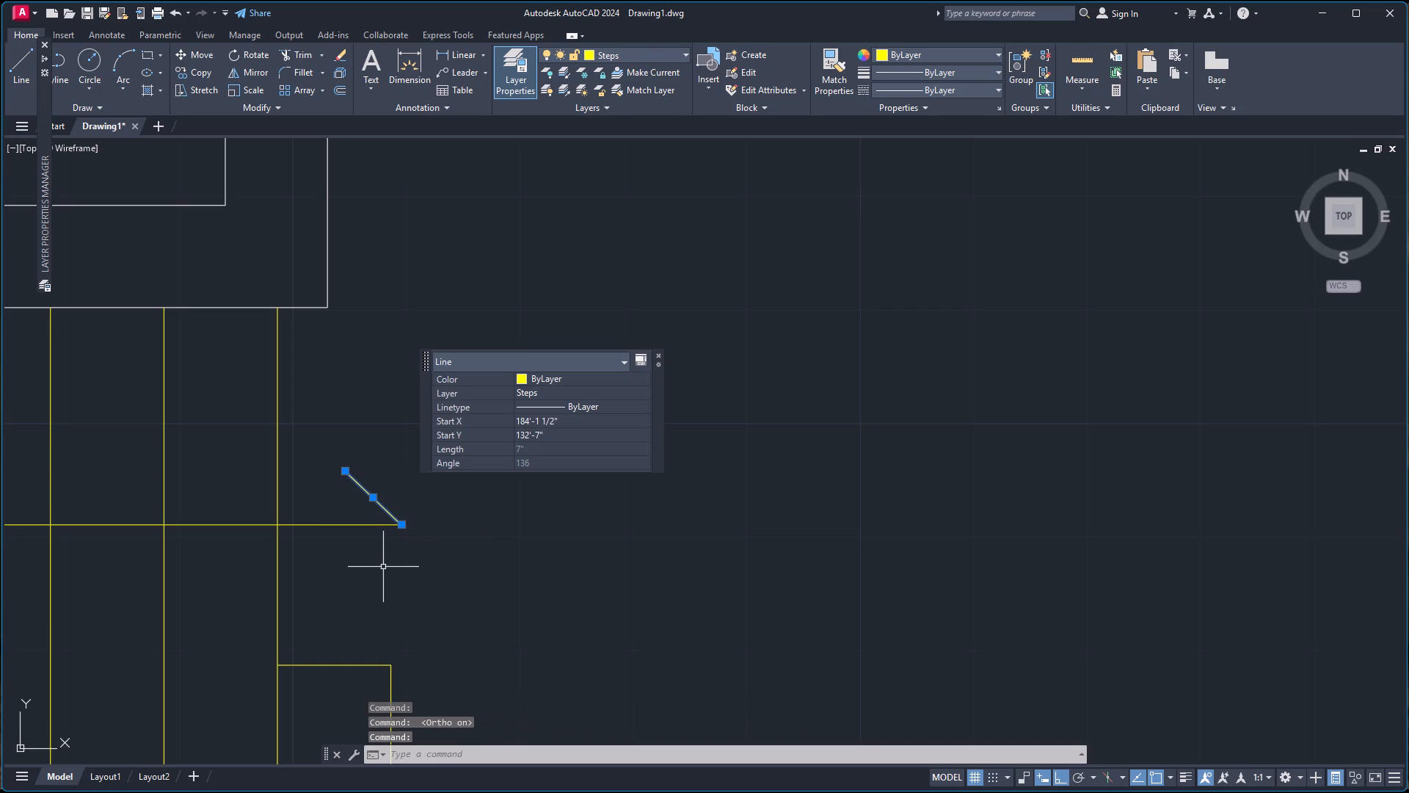
{"action": "type", "text": "mi"}
{"action": "key", "text": "Return"}
{"action": "left_click", "coordinate": [398, 526]}
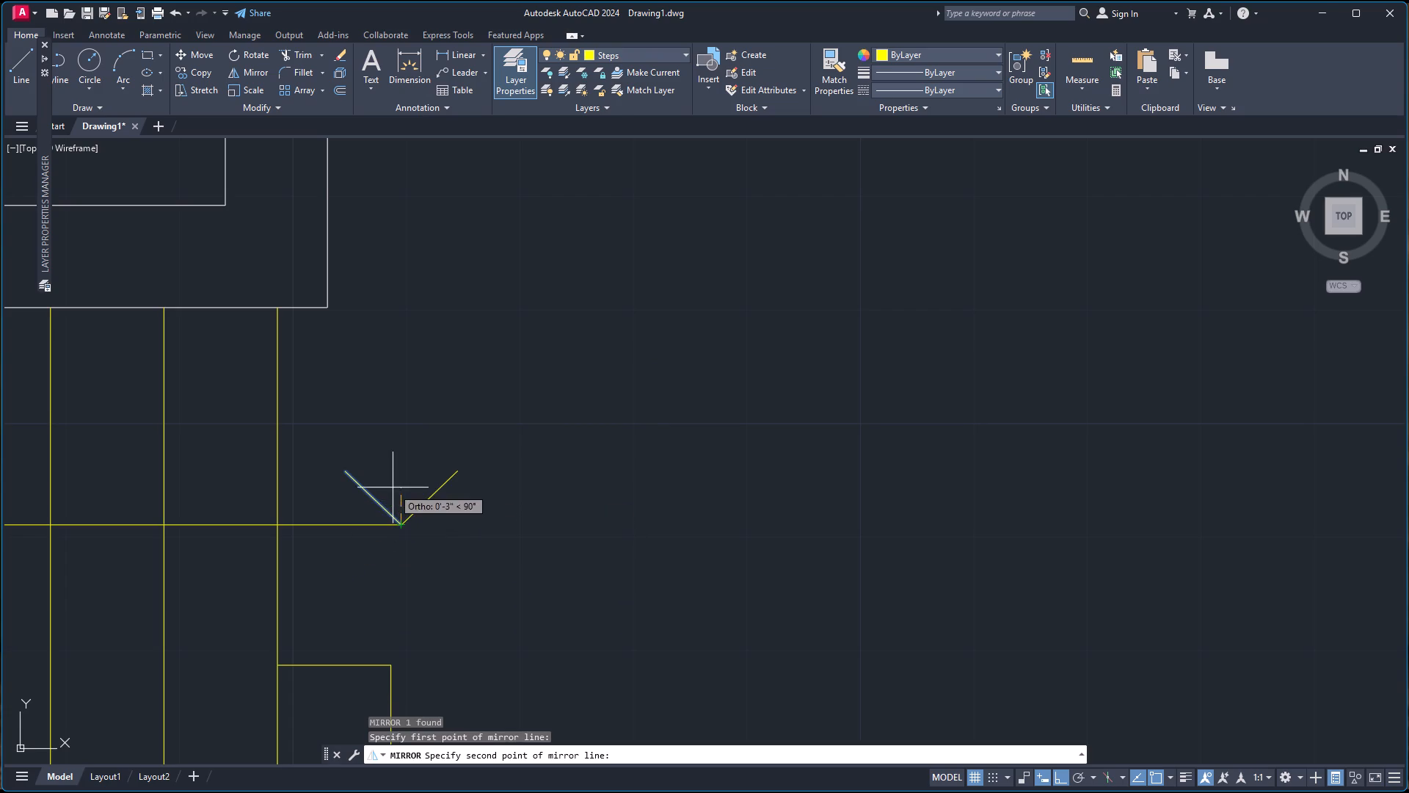
{"action": "left_click", "coordinate": [333, 526]}
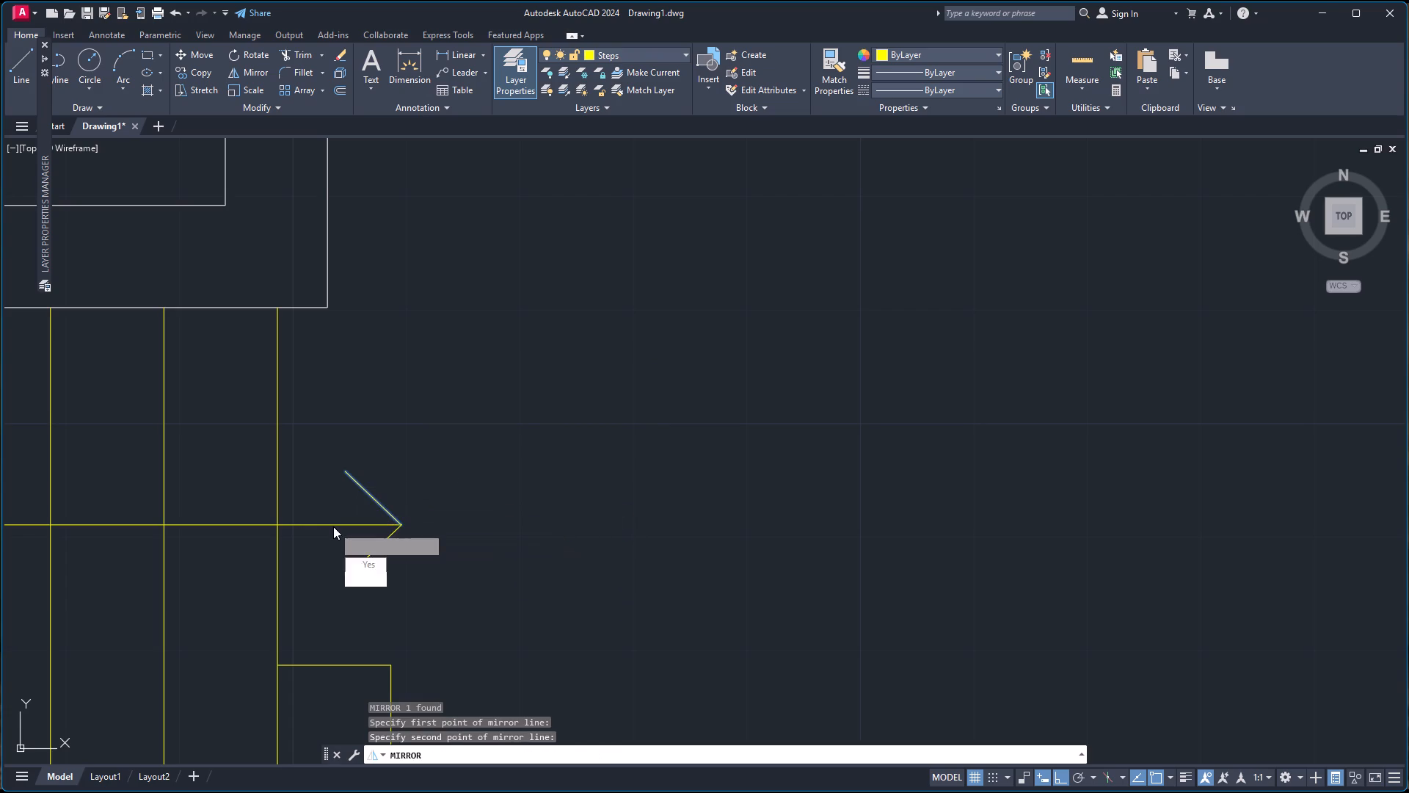
{"action": "left_click_drag", "start_coordinate": [359, 578], "coordinate": [333, 526]}
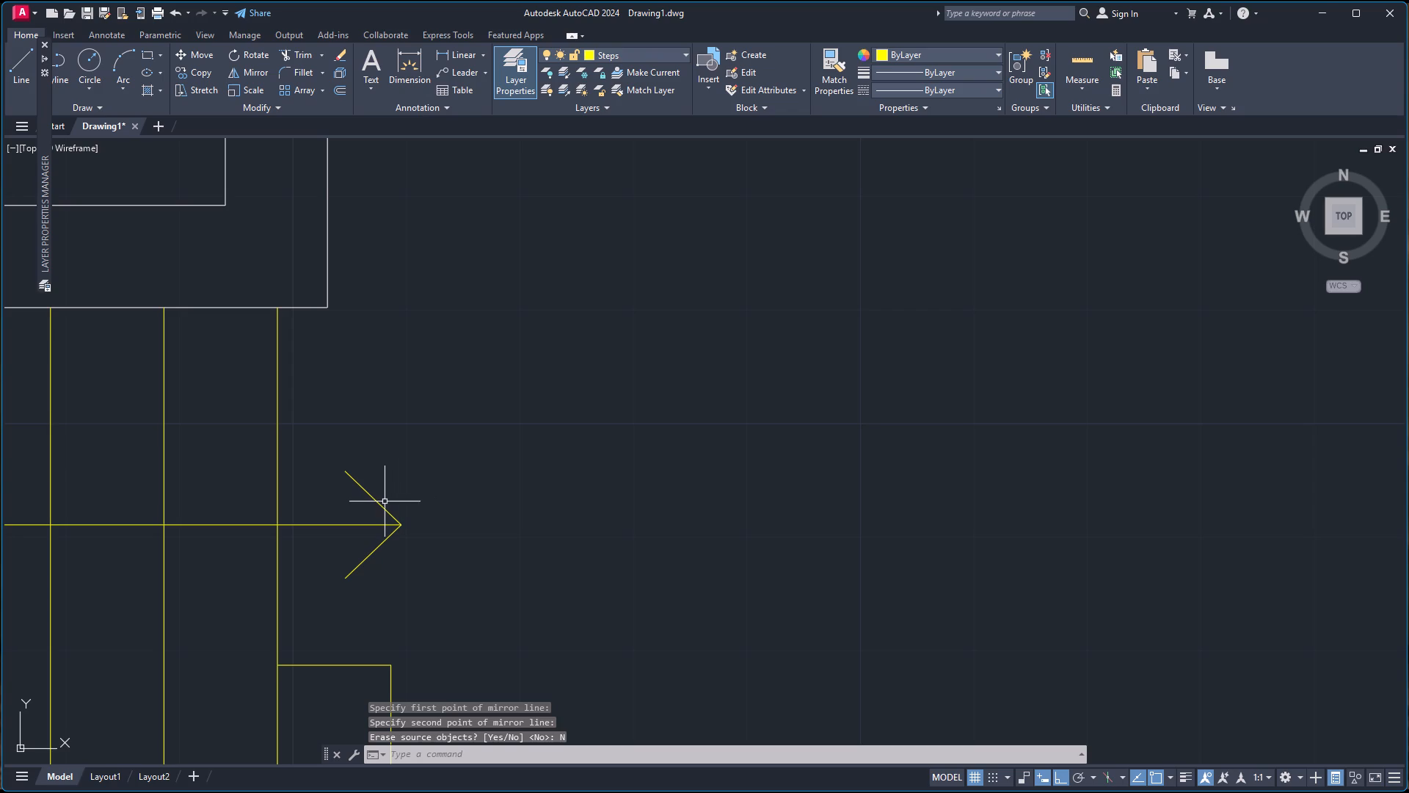
Join the two arrowhead strokes into one polyline.
{"action": "left_click", "coordinate": [381, 507]}
{"action": "left_click", "coordinate": [378, 547]}
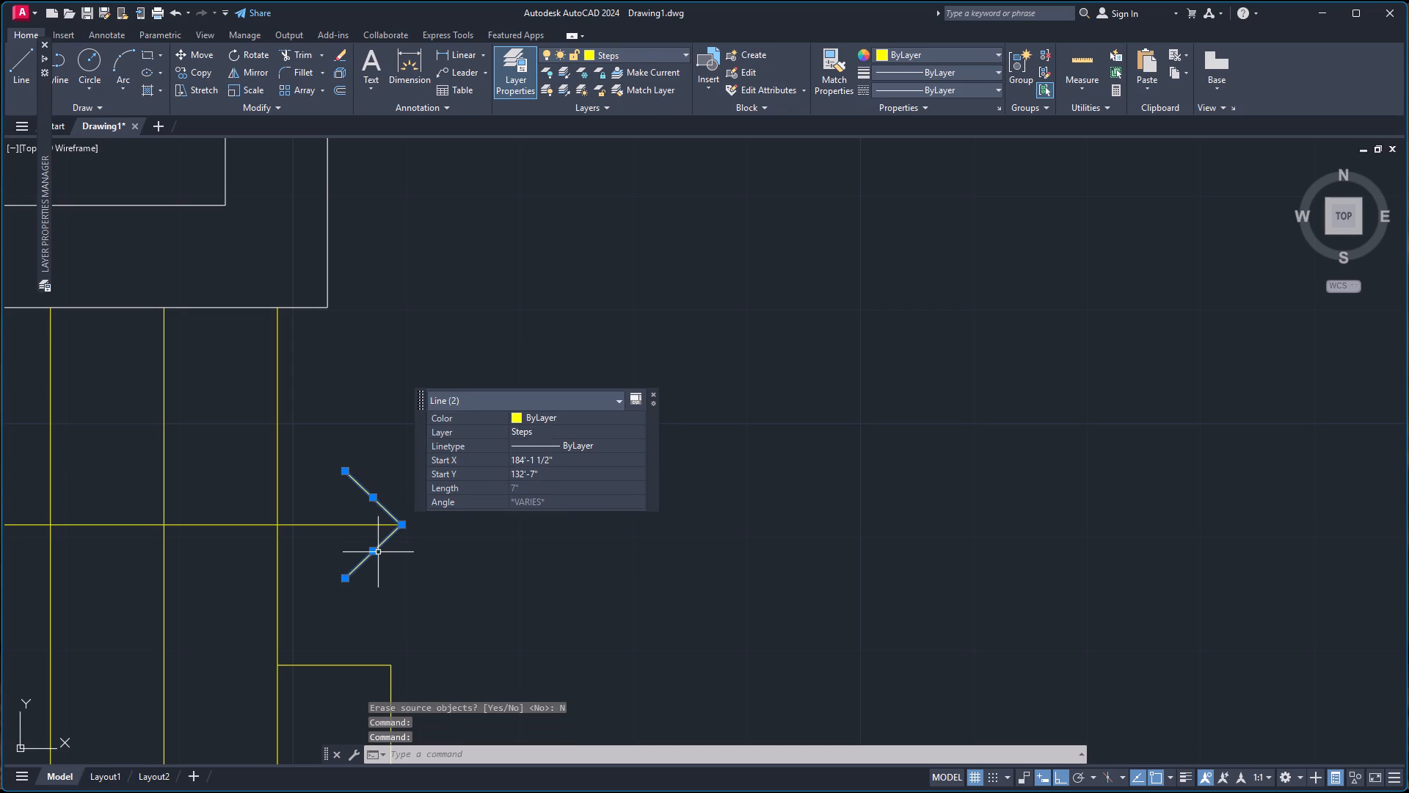
{"action": "key", "text": "j"}
{"action": "key", "text": "Return"}
Delete the short Steps-layer line that lies on the wall at the base of the half-width step.
{"action": "scroll", "coordinate": [478, 449], "scroll_direction": "down", "scroll_amount": 2}
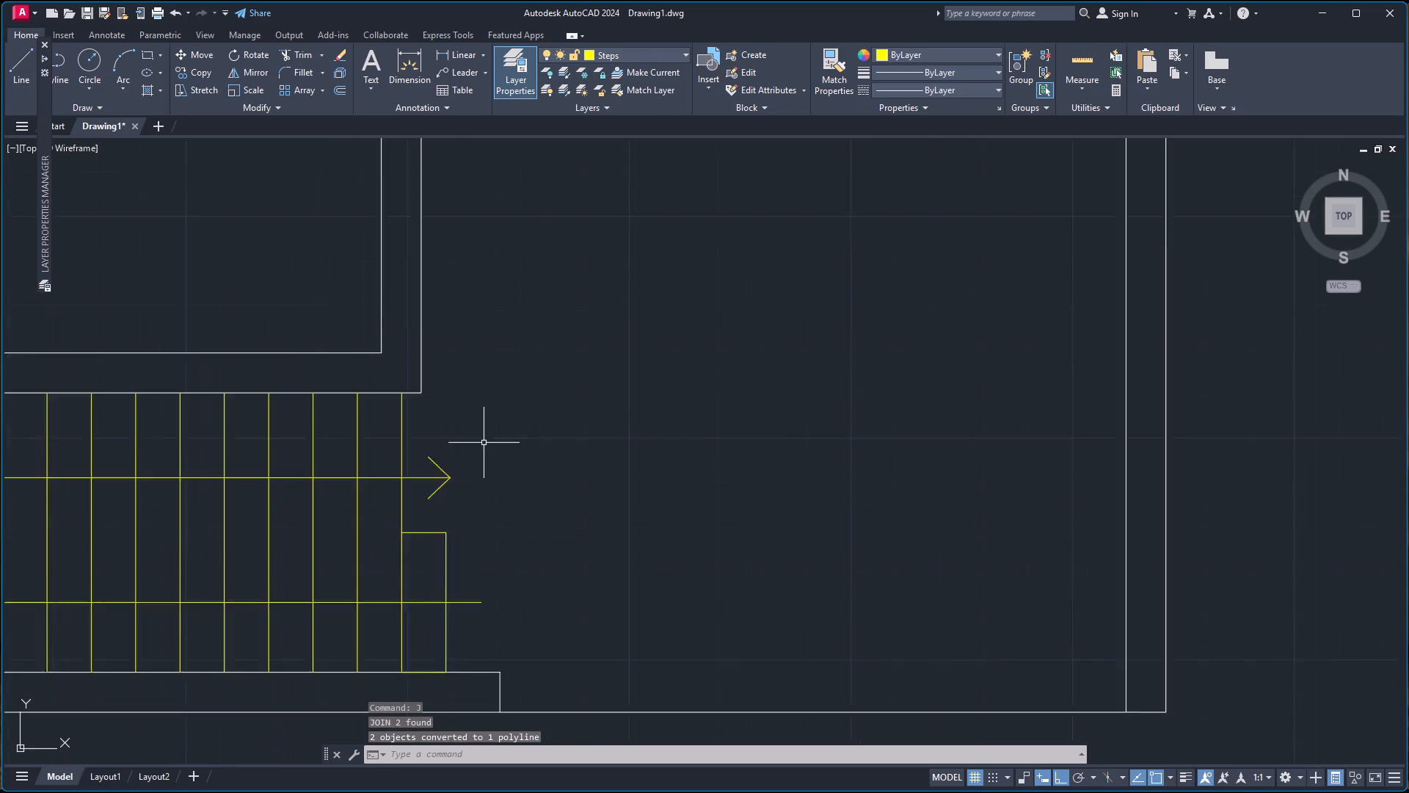
{"action": "scroll", "coordinate": [486, 441], "scroll_direction": "down", "scroll_amount": 2}
{"action": "scroll", "coordinate": [525, 426], "scroll_direction": "up", "scroll_amount": 2}
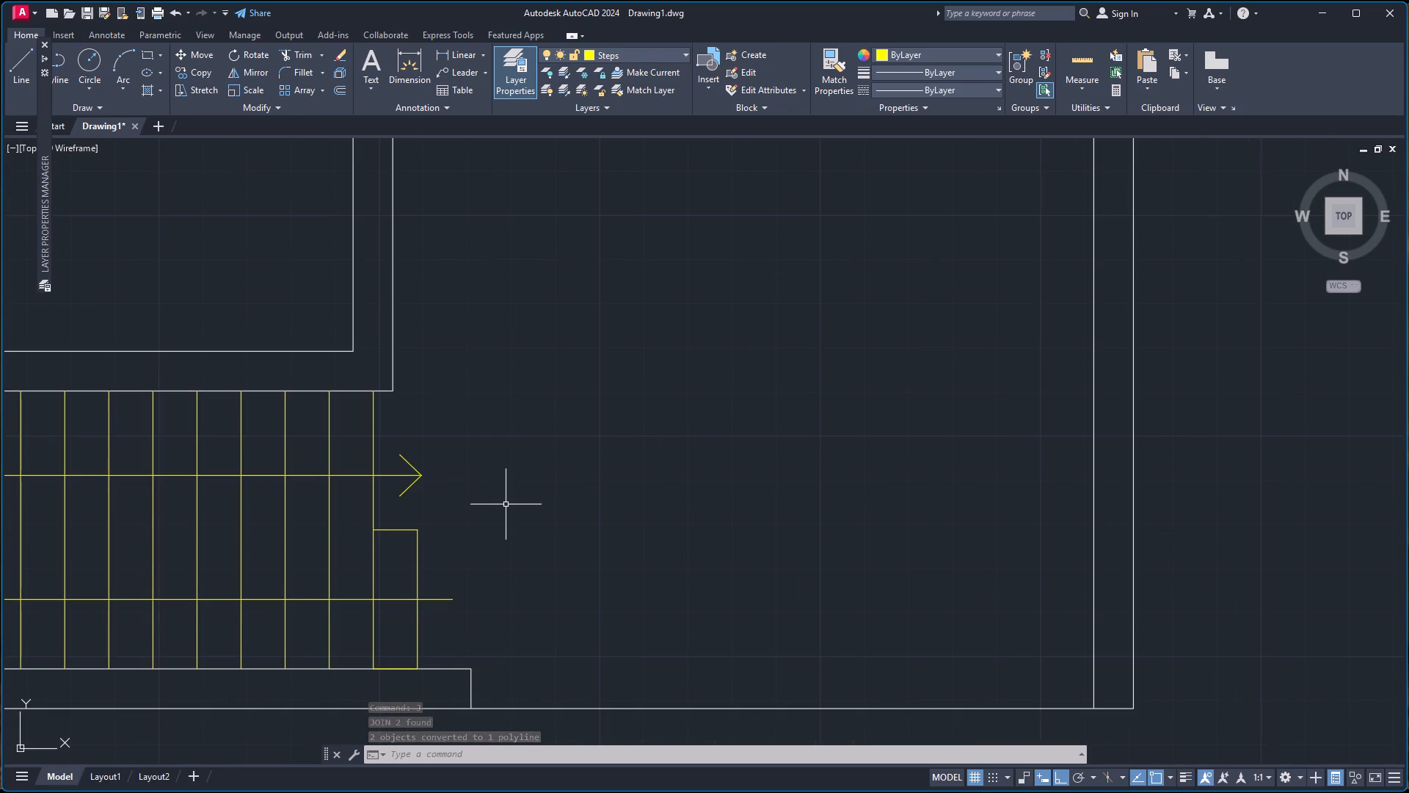
{"action": "left_click", "coordinate": [394, 669]}
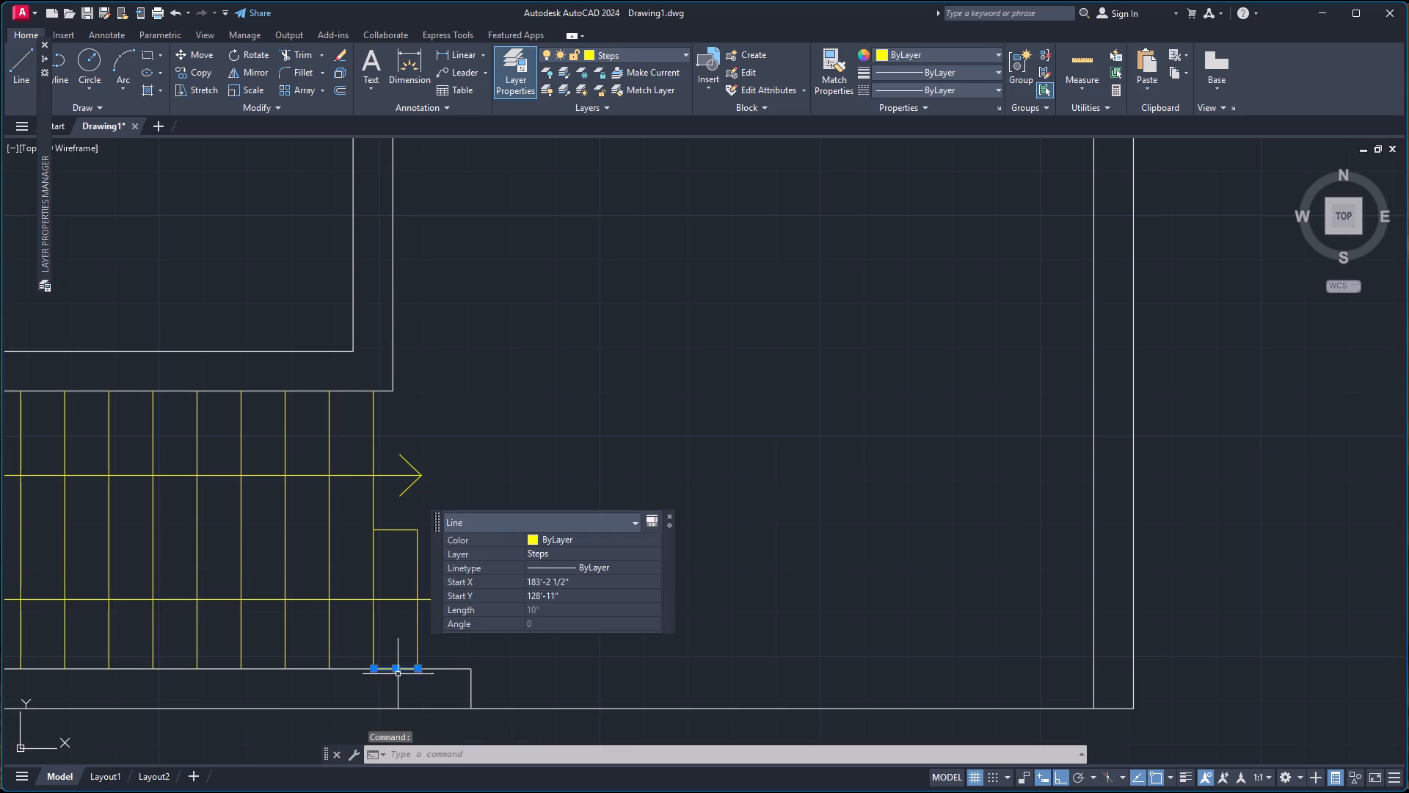
{"action": "key", "text": "Delete"}
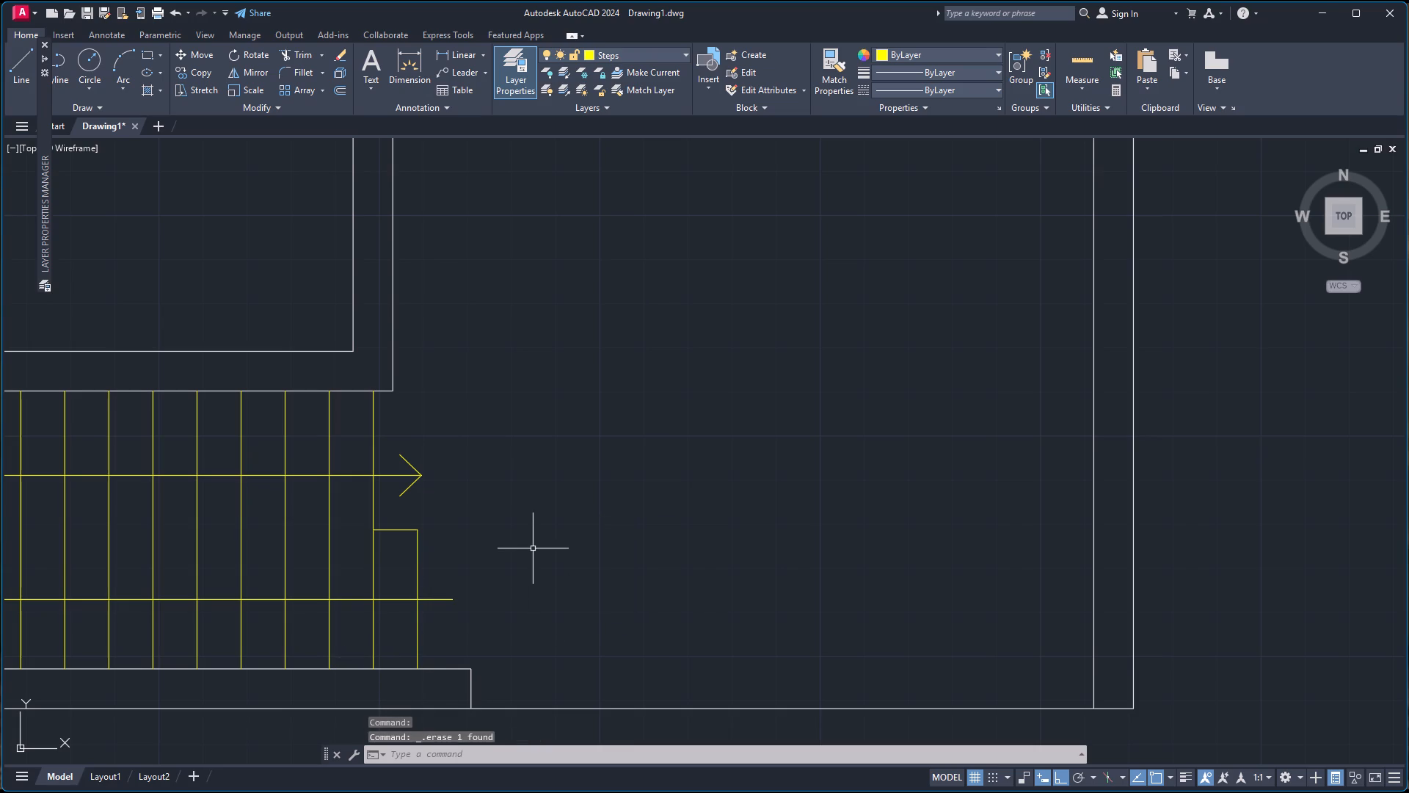
Draw a horizontal step line across the narrow right-hand passage, from the middle room's lower outer corner to the outer wall's inner face.
{"action": "scroll", "coordinate": [530, 385], "scroll_direction": "down", "scroll_amount": 2}
{"action": "scroll", "coordinate": [608, 318], "scroll_direction": "down", "scroll_amount": 2}
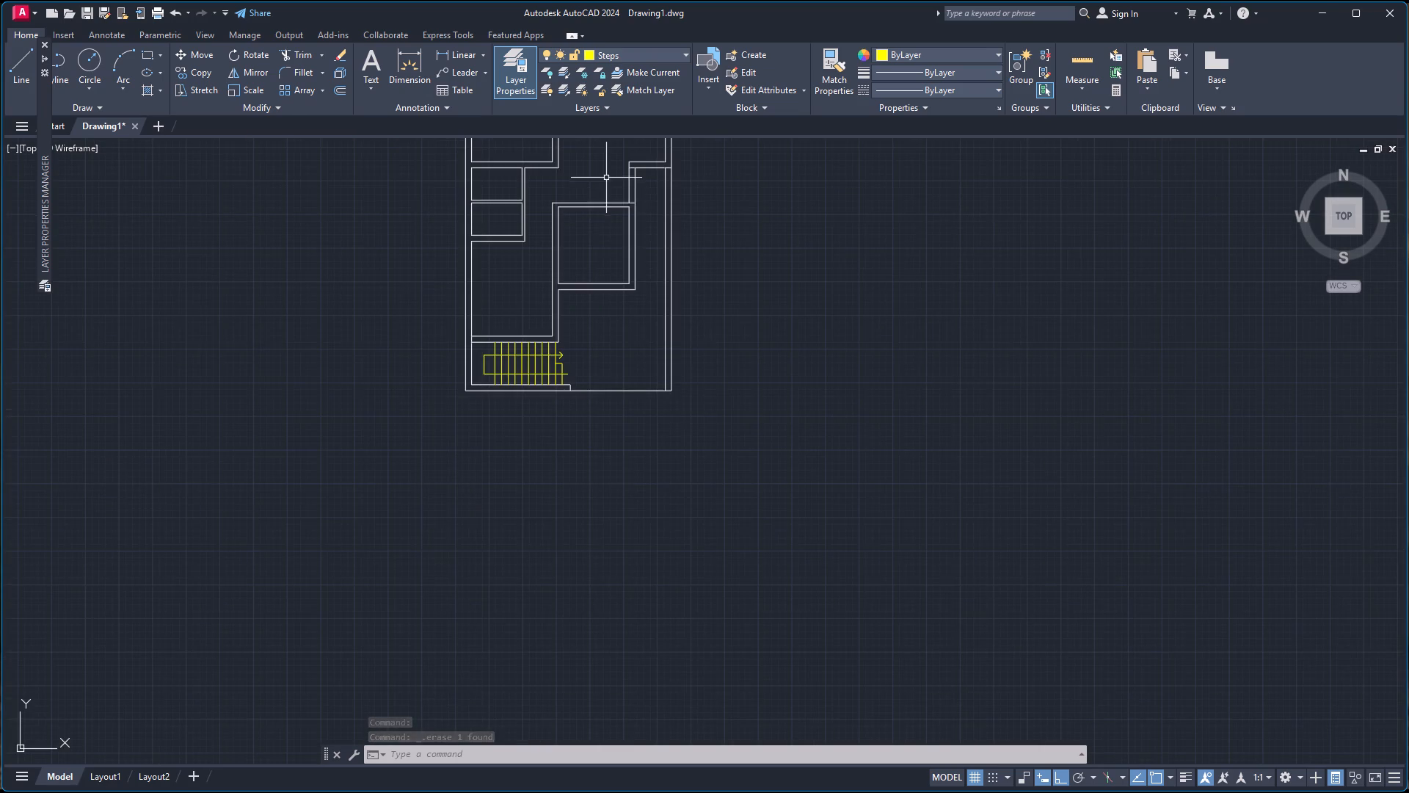
{"action": "scroll", "coordinate": [606, 177], "scroll_direction": "down", "scroll_amount": 2}
{"action": "scroll", "coordinate": [619, 168], "scroll_direction": "up", "scroll_amount": 4}
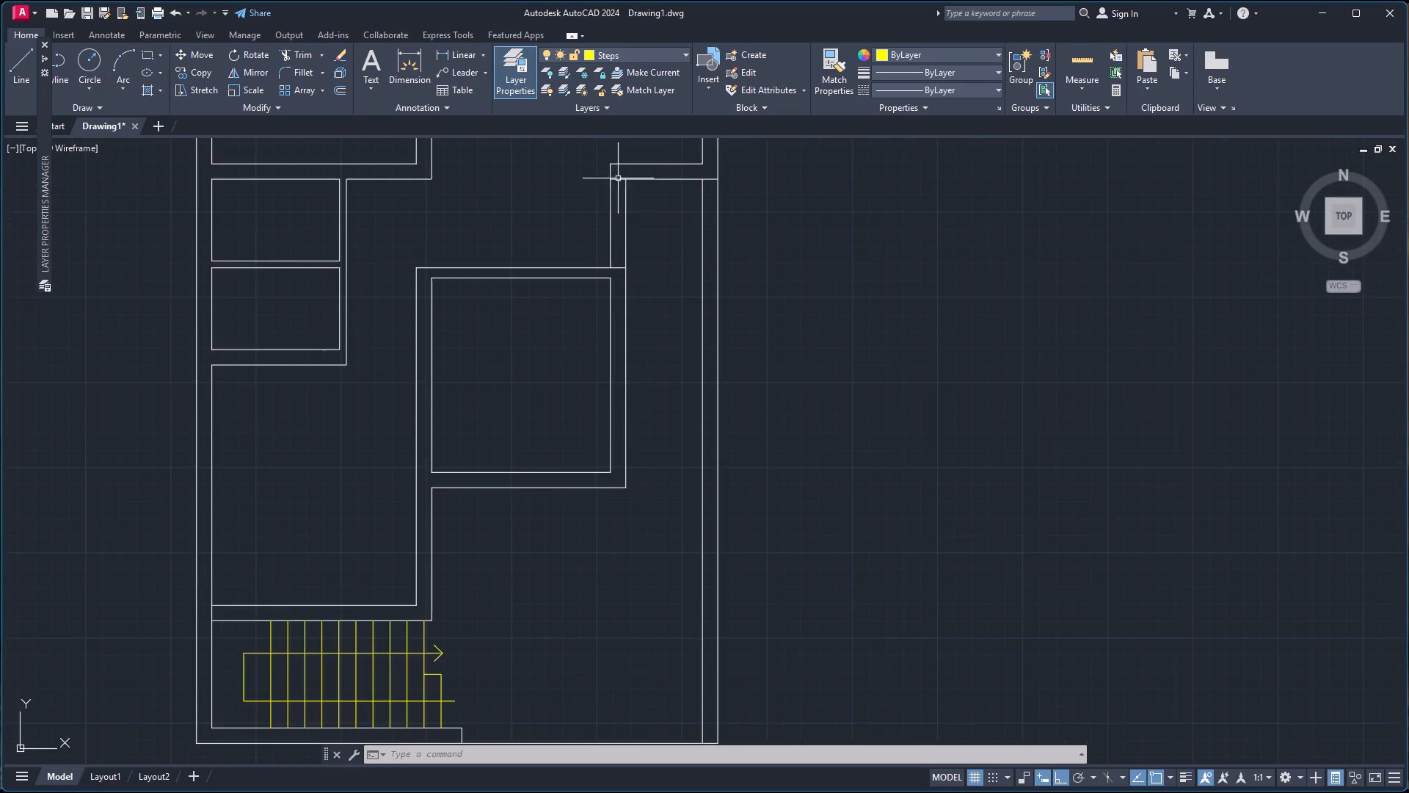
{"action": "scroll", "coordinate": [614, 281], "scroll_direction": "up", "scroll_amount": 1}
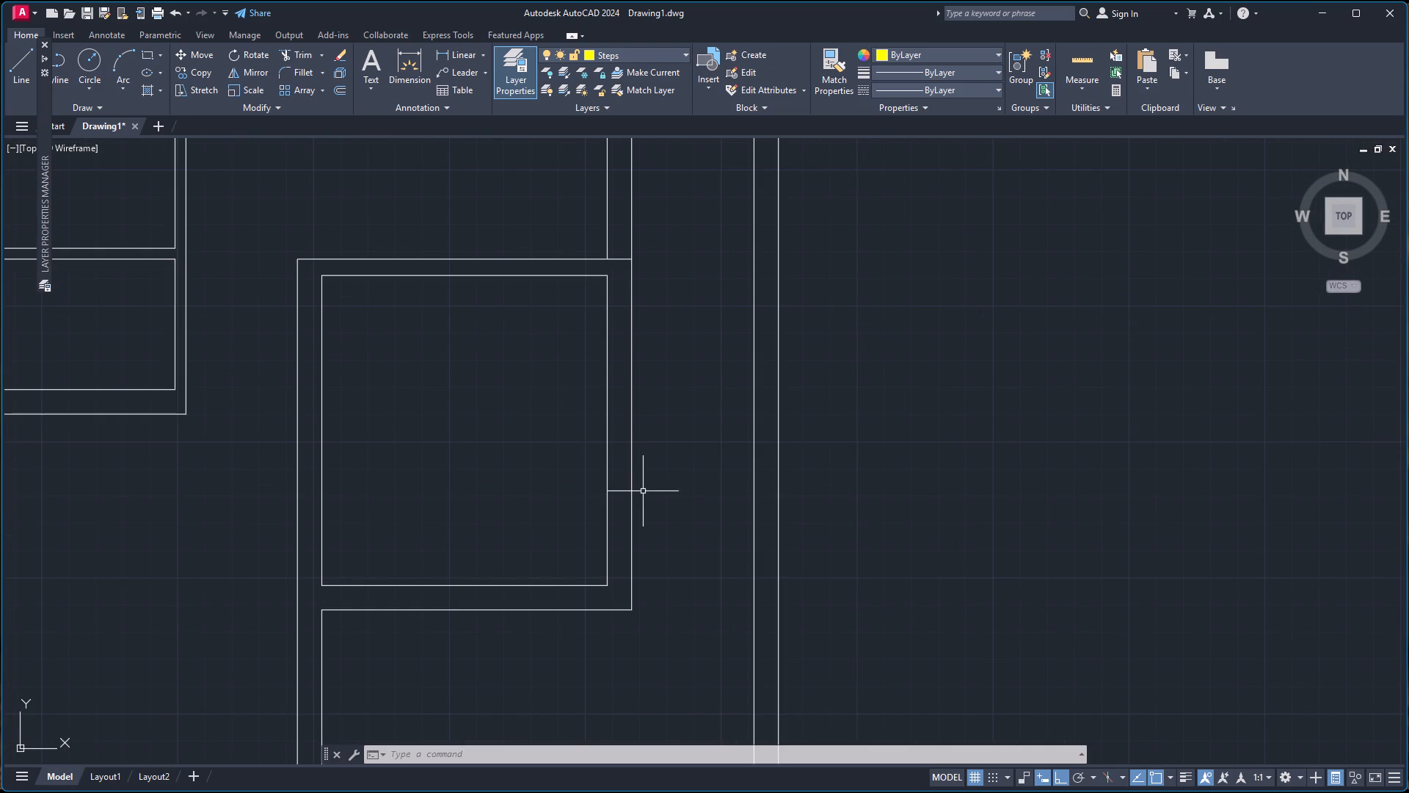
{"action": "key", "text": "l"}
{"action": "key", "text": "Return"}
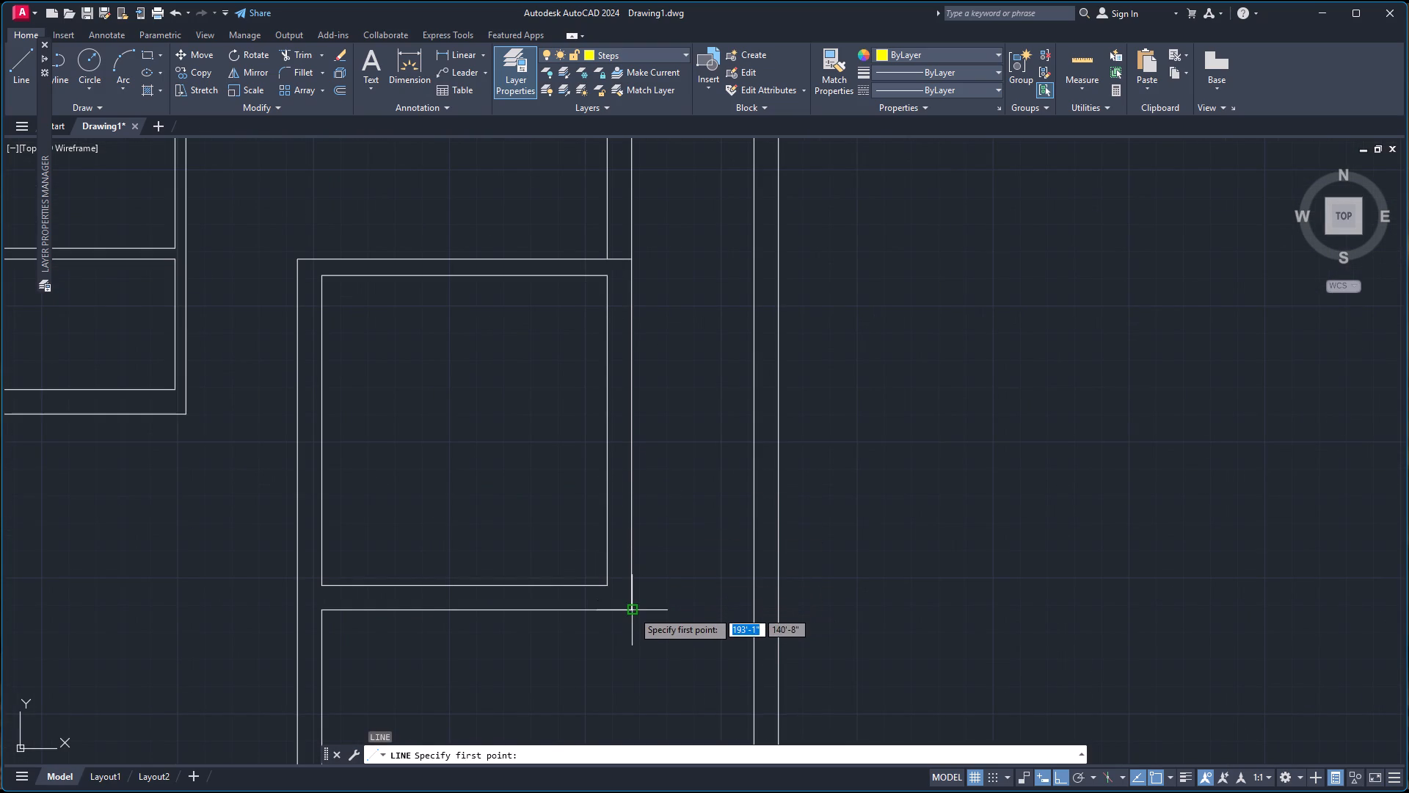
{"action": "left_click", "coordinate": [633, 611]}
{"action": "left_click", "coordinate": [757, 615]}
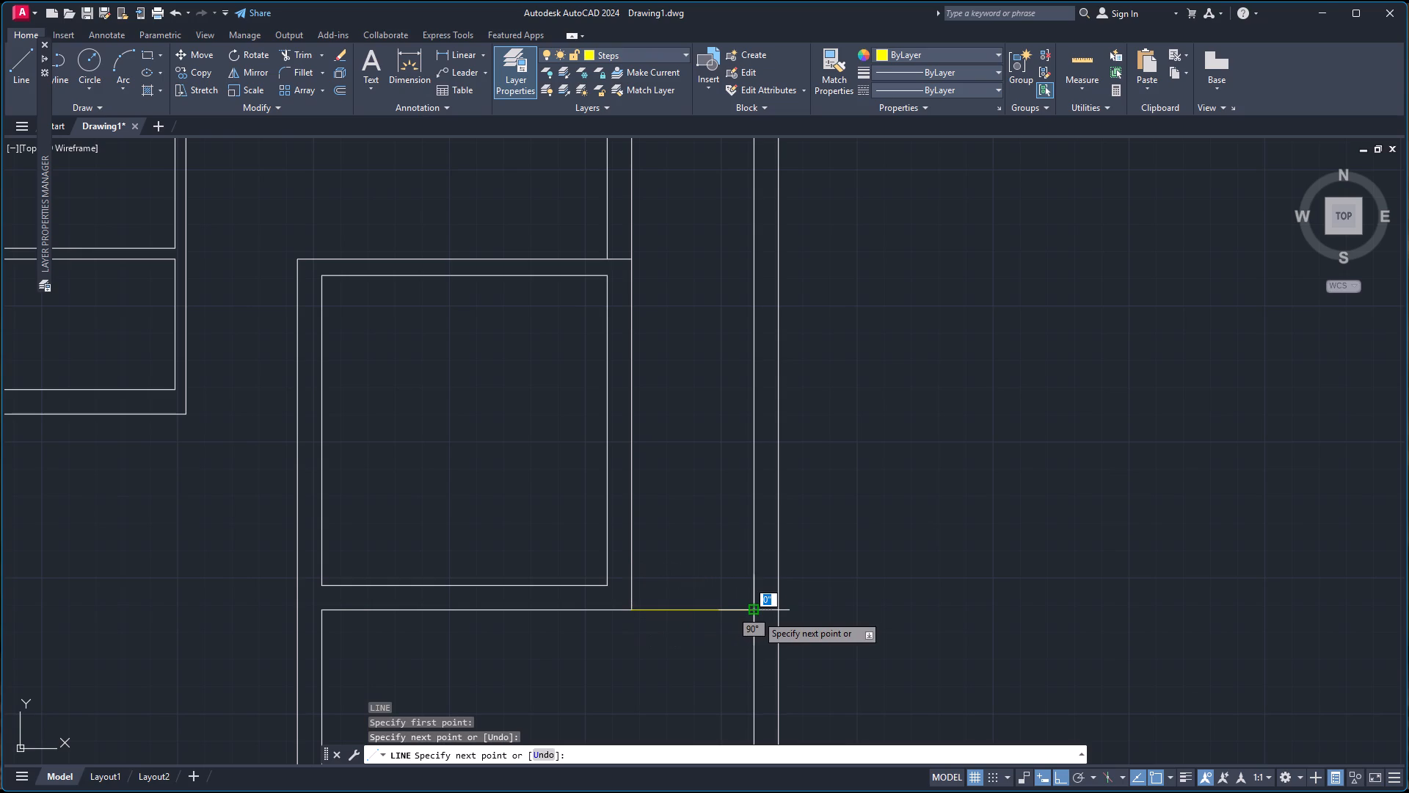
{"action": "key", "text": "space"}
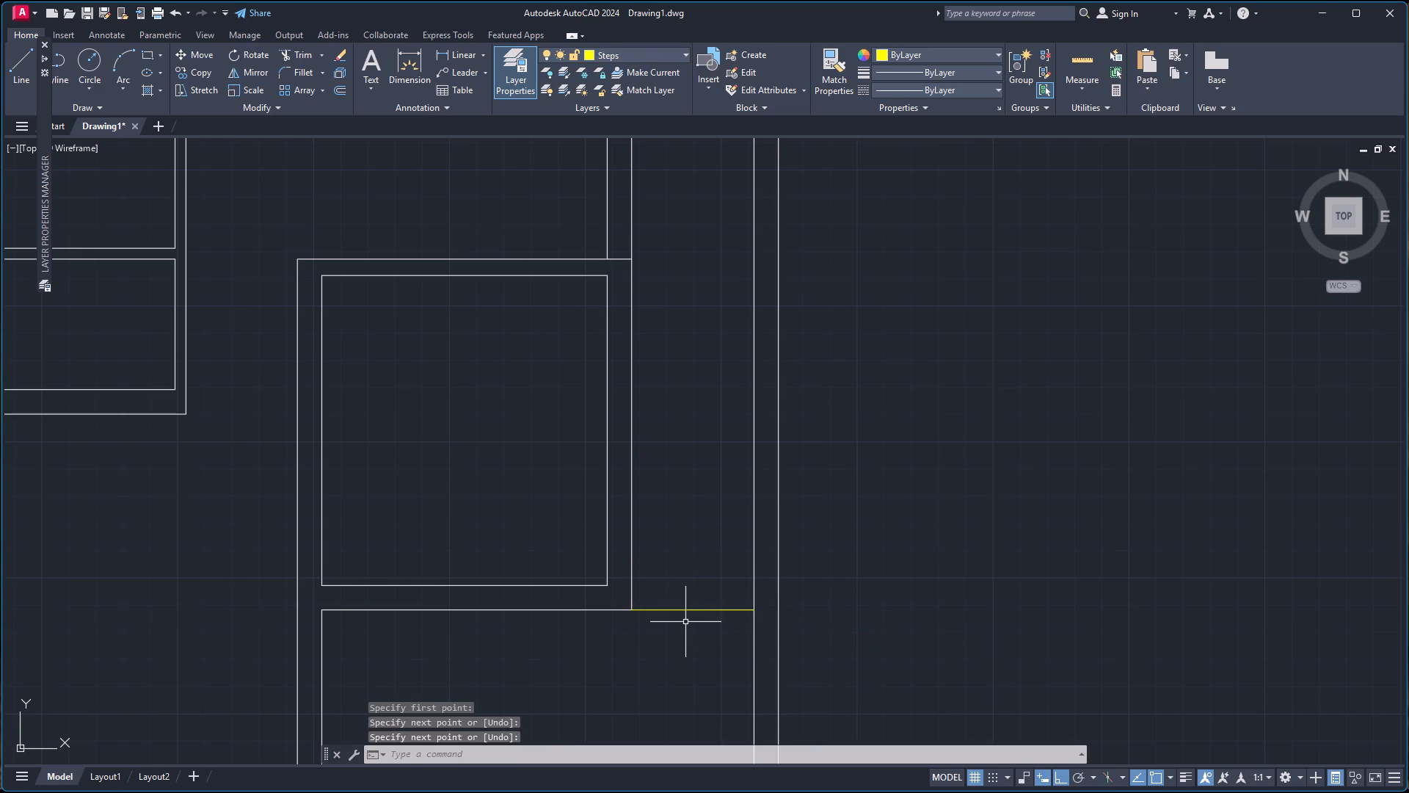
Copy the passage step line upward from its midpoint as an array of 3 items spaced 10" apart.
{"action": "type", "text": "co"}
{"action": "key", "text": "Return"}
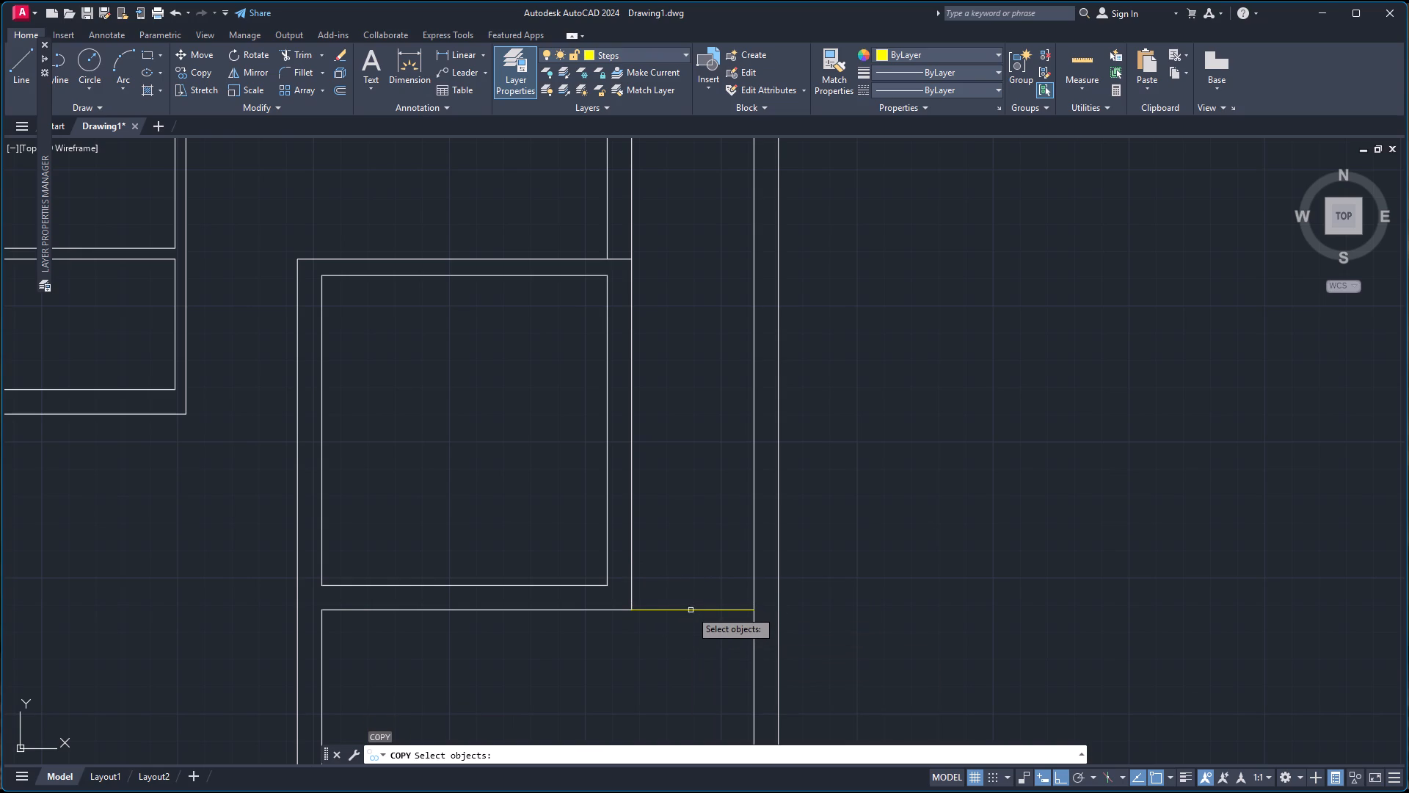
{"action": "left_click", "coordinate": [689, 612]}
{"action": "key", "text": "Return"}
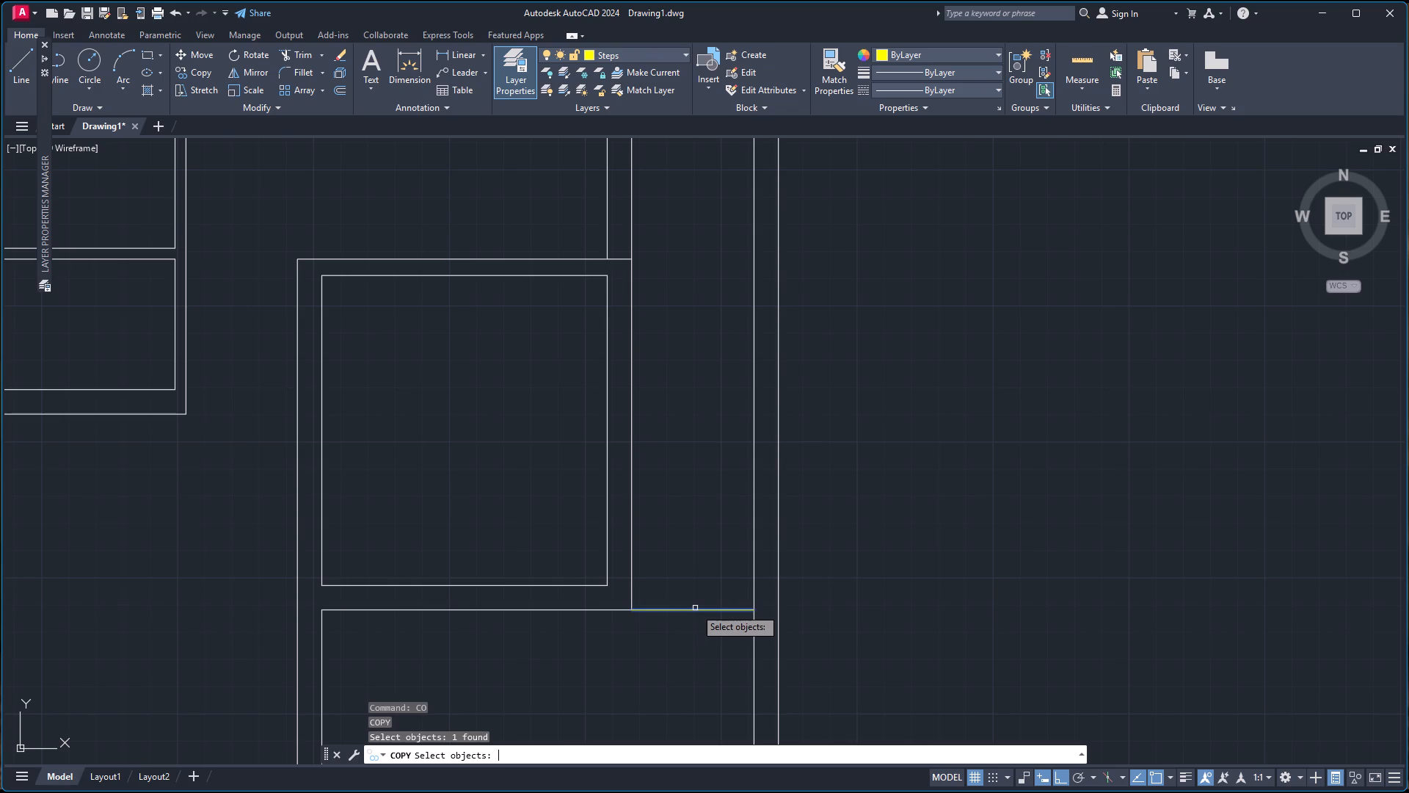
{"action": "left_click", "coordinate": [693, 611]}
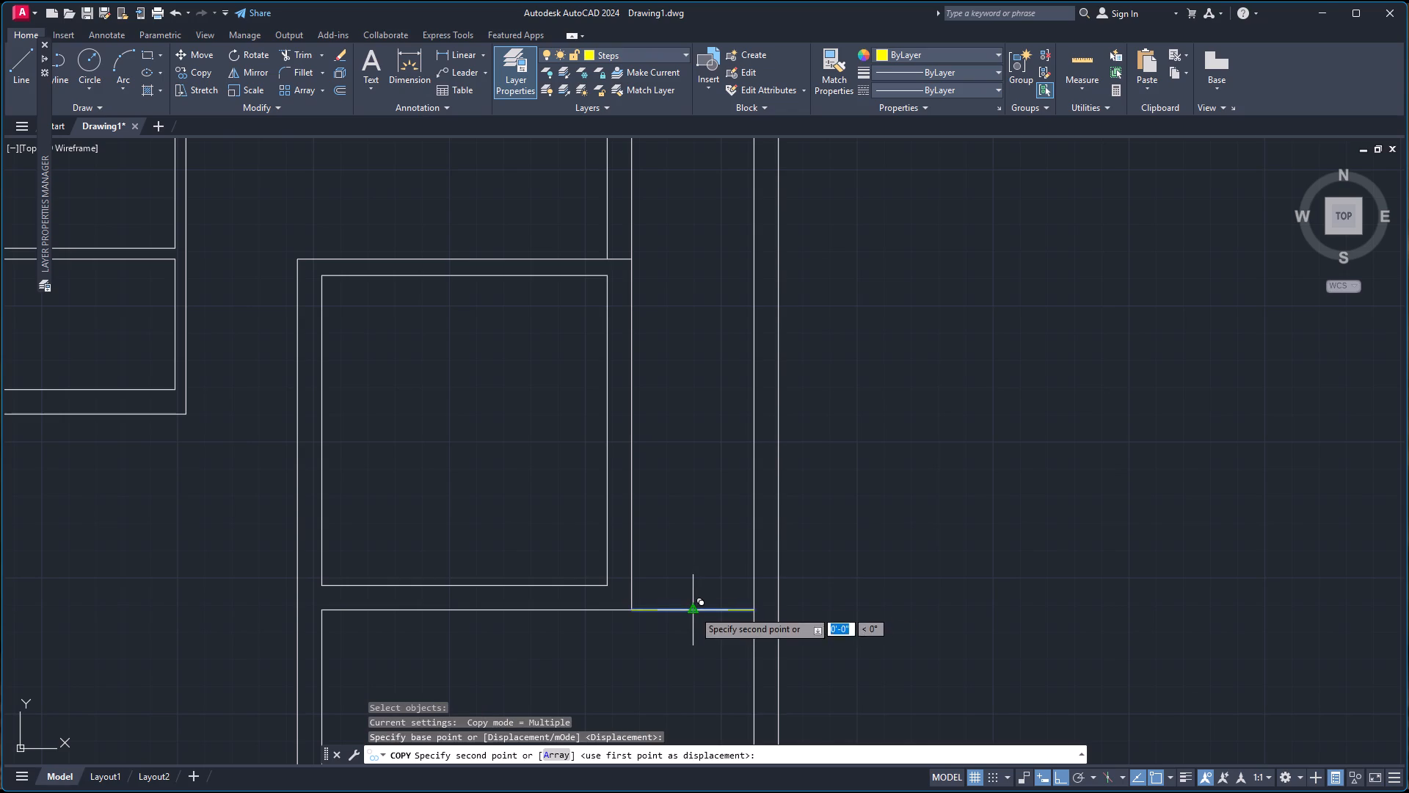
{"action": "key", "text": "a"}
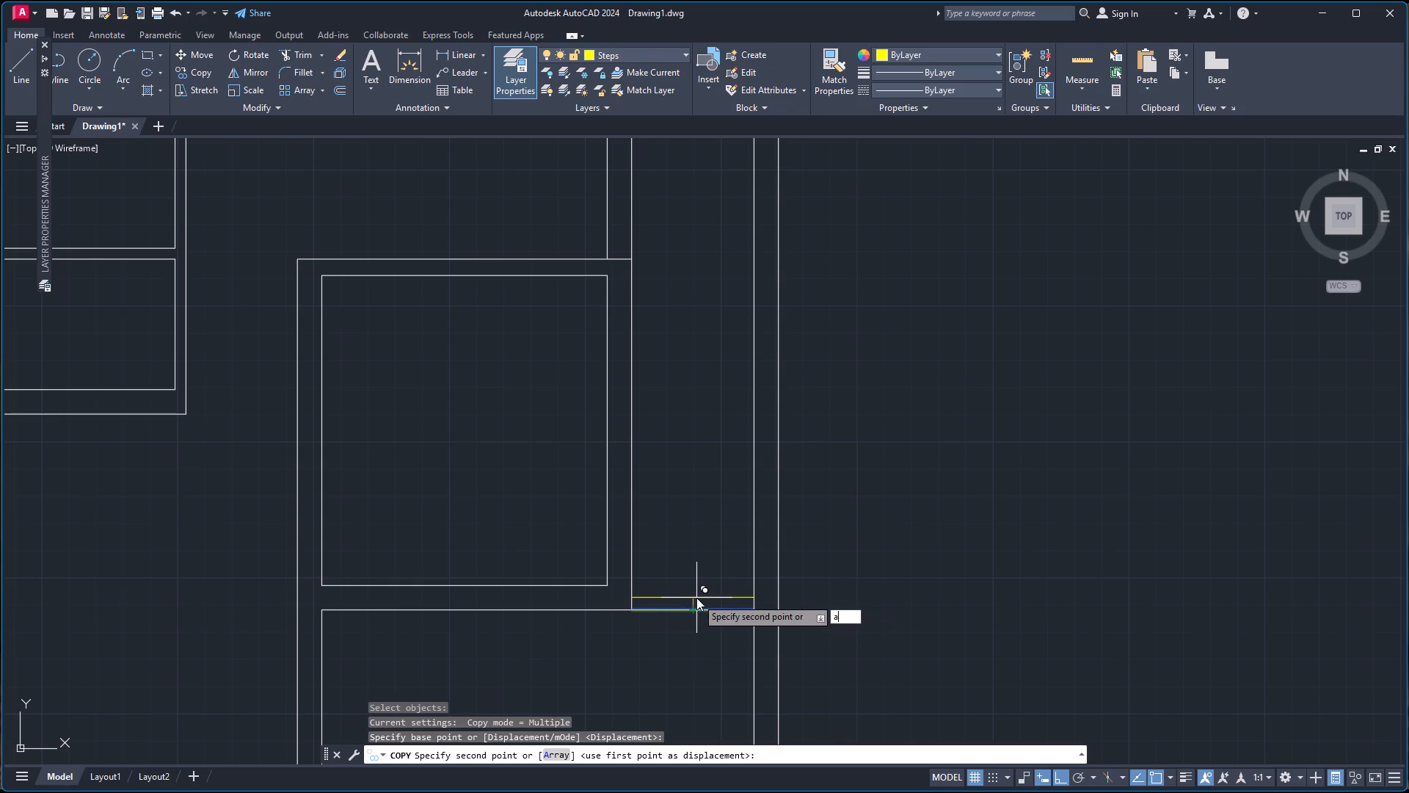
{"action": "key", "text": "Return"}
{"action": "key", "text": "3"}
{"action": "key", "text": "Return"}
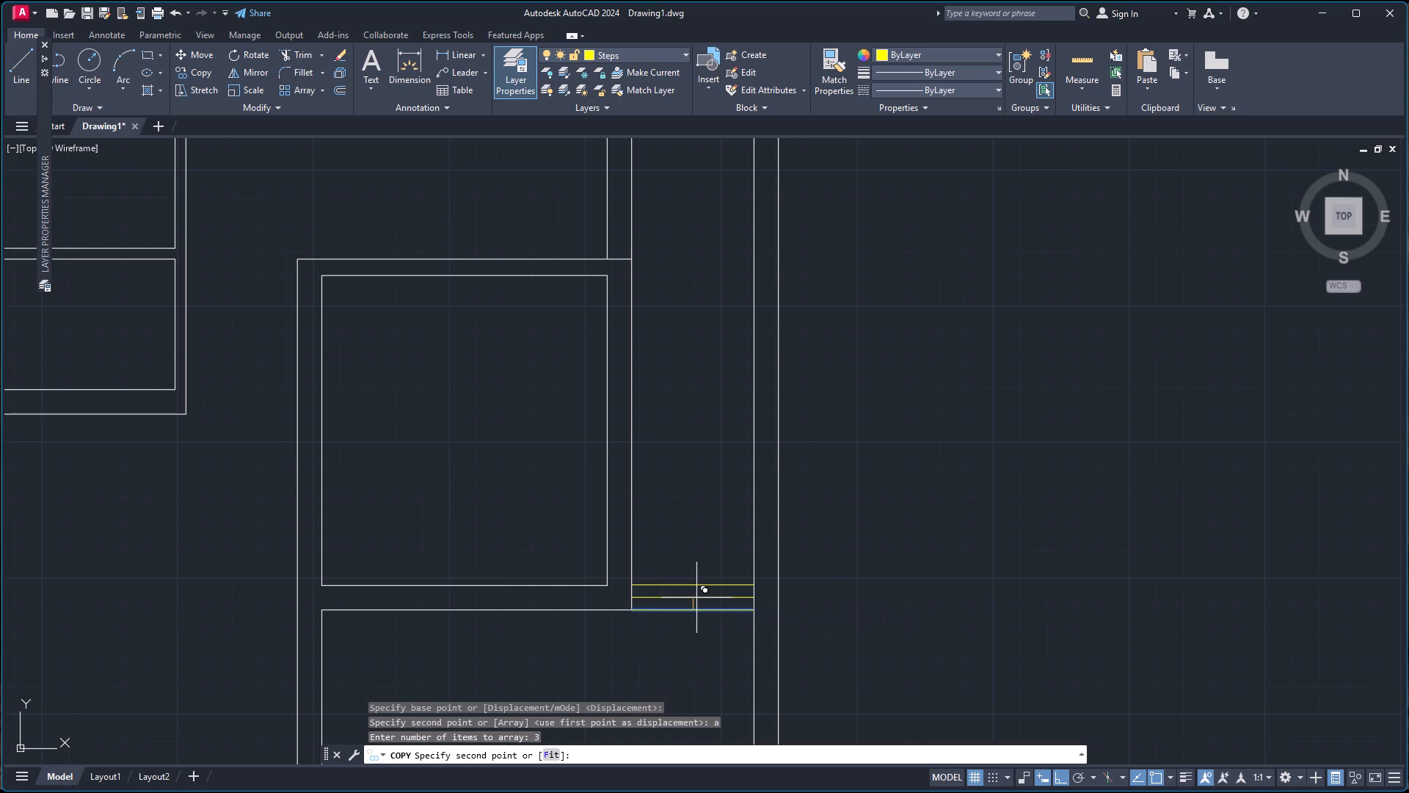
{"action": "type", "text": "10"}
{"action": "key", "text": "Return"}
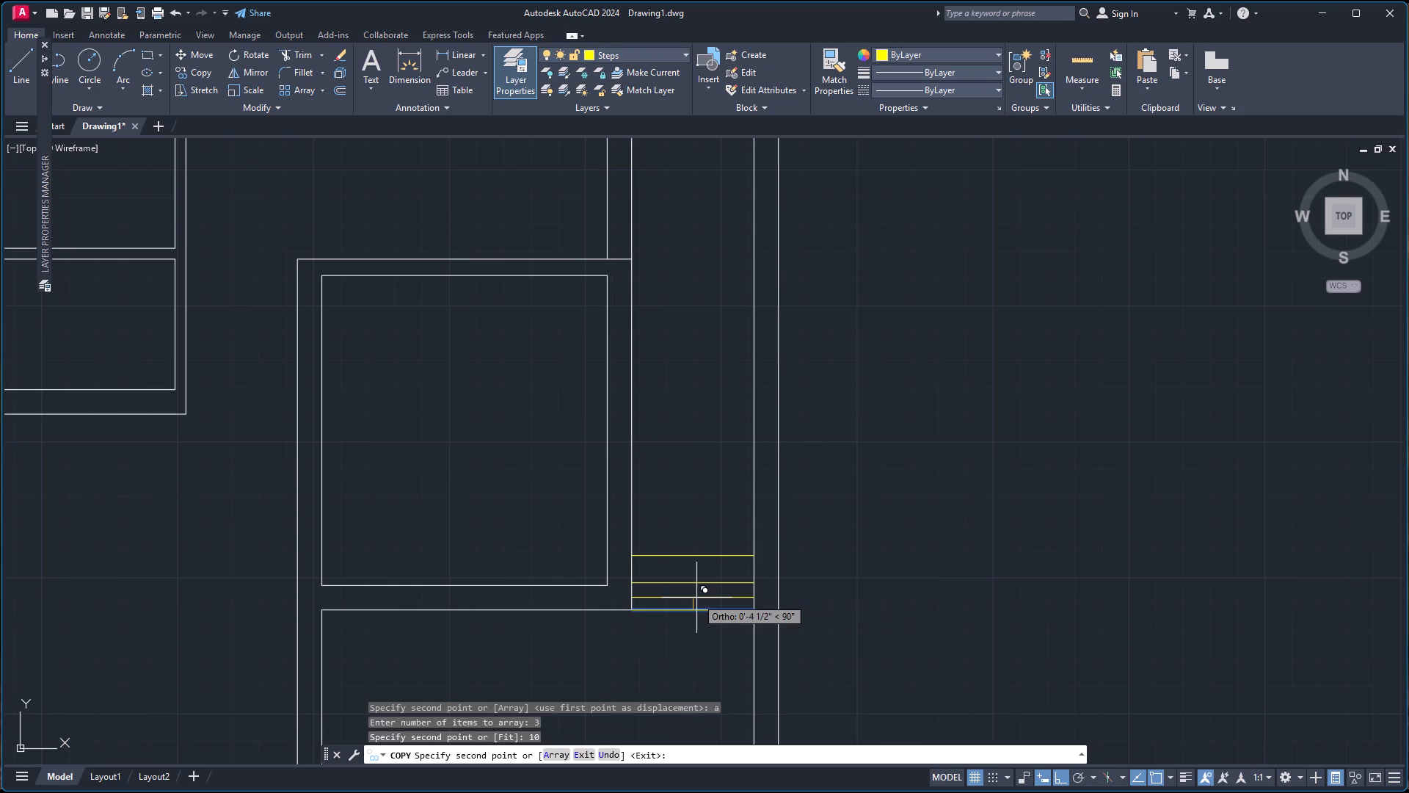
{"action": "key", "text": "Escape"}
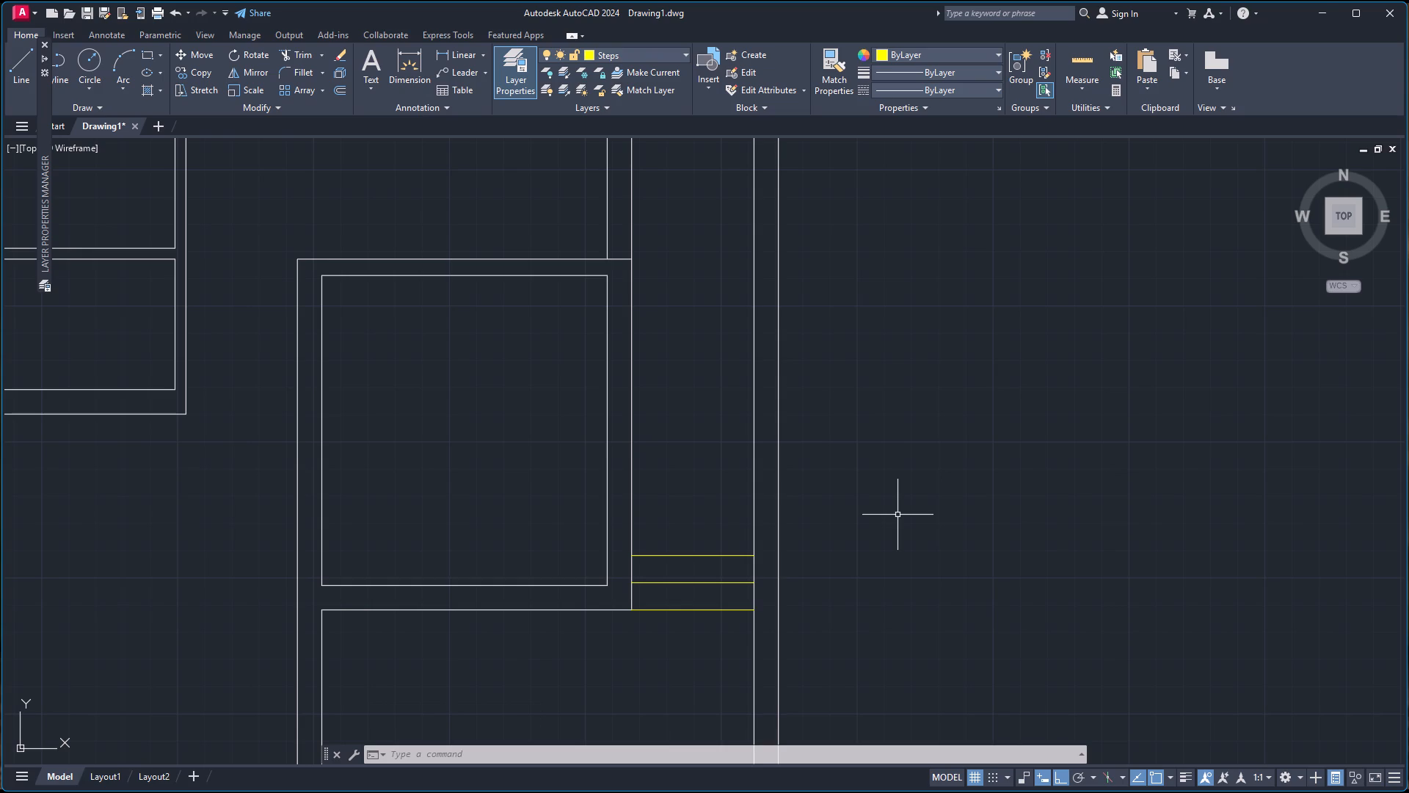
Trim the overlapping wall lines along the top outer wall, at both corners and where the vertical wall between the top rooms meets it.
{"action": "scroll", "coordinate": [415, 438], "scroll_direction": "down", "scroll_amount": 2}
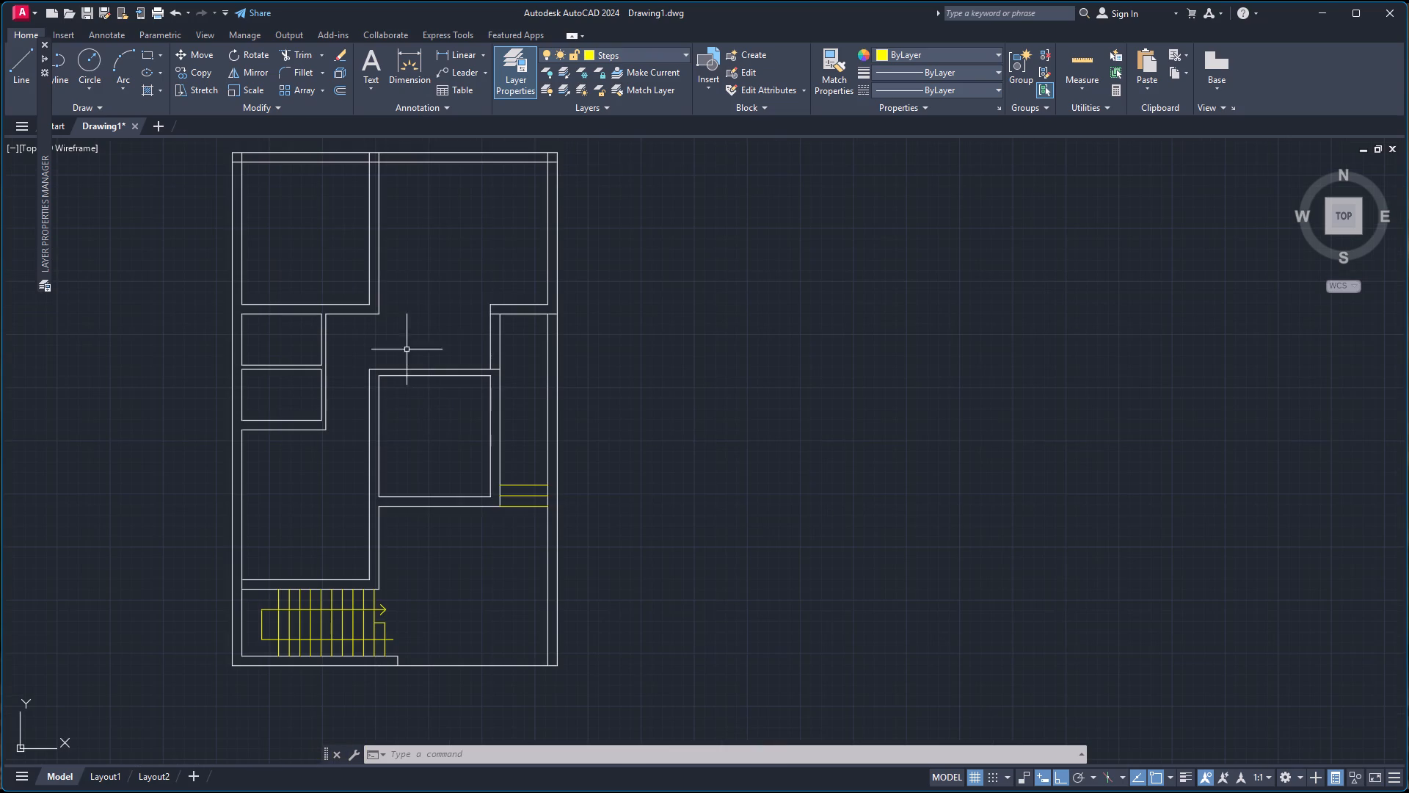
{"action": "scroll", "coordinate": [309, 198], "scroll_direction": "down", "scroll_amount": 1}
{"action": "scroll", "coordinate": [285, 187], "scroll_direction": "up", "scroll_amount": 2}
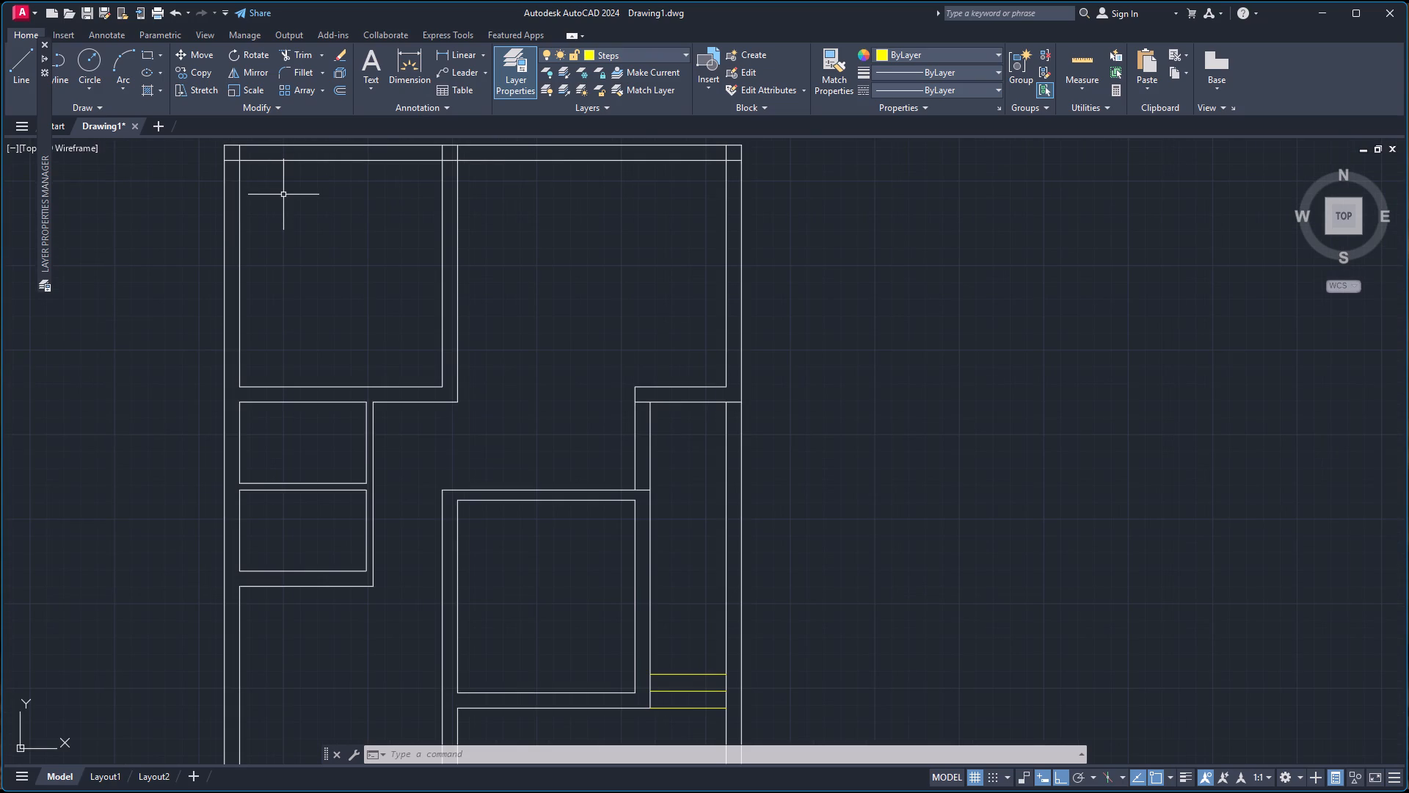
{"action": "type", "text": "tr"}
{"action": "key", "text": "Return"}
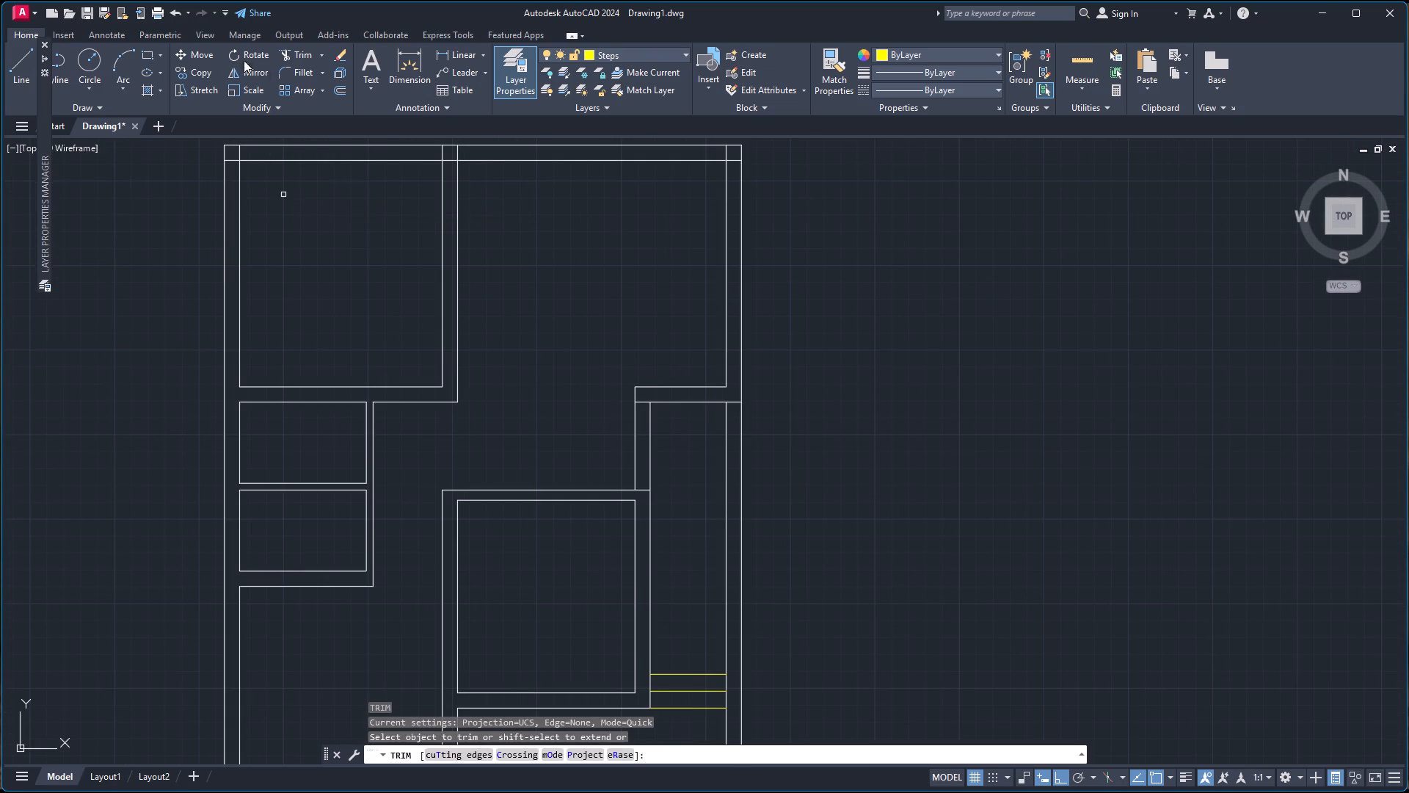
{"action": "scroll", "coordinate": [199, 250], "scroll_direction": "down", "scroll_amount": 3}
{"action": "scroll", "coordinate": [193, 198], "scroll_direction": "up", "scroll_amount": 5}
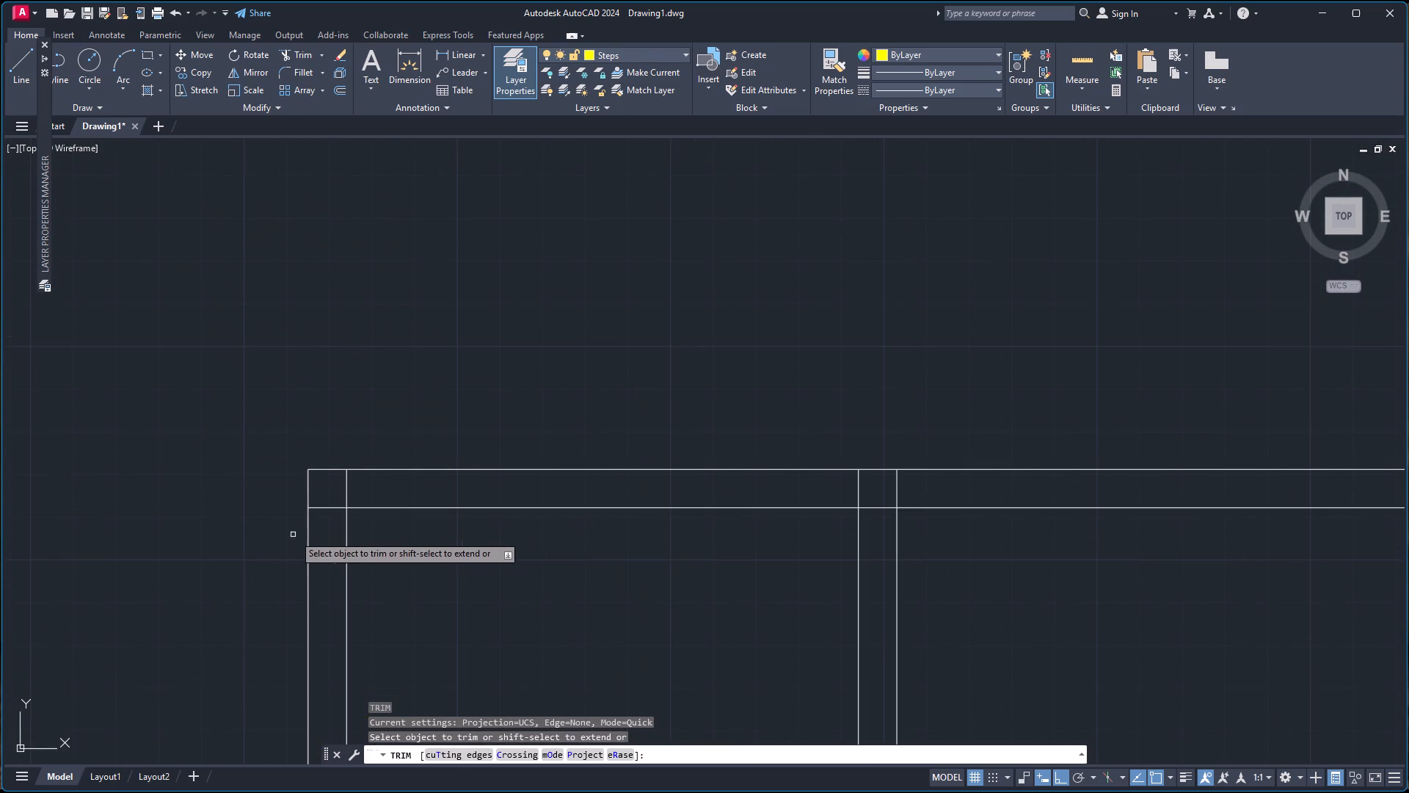
{"action": "left_click", "coordinate": [323, 518]}
{"action": "left_click", "coordinate": [357, 489]}
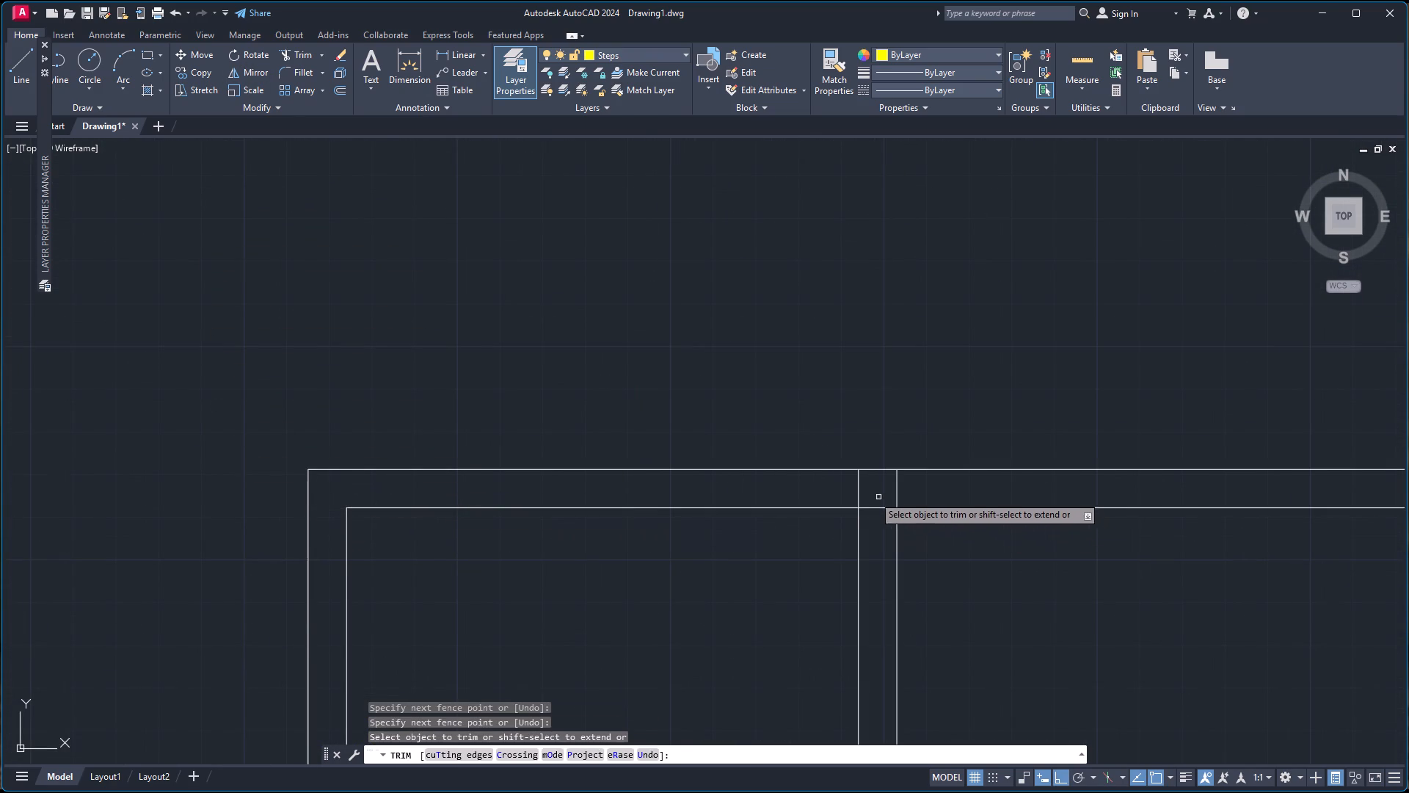
{"action": "left_click", "coordinate": [852, 488]}
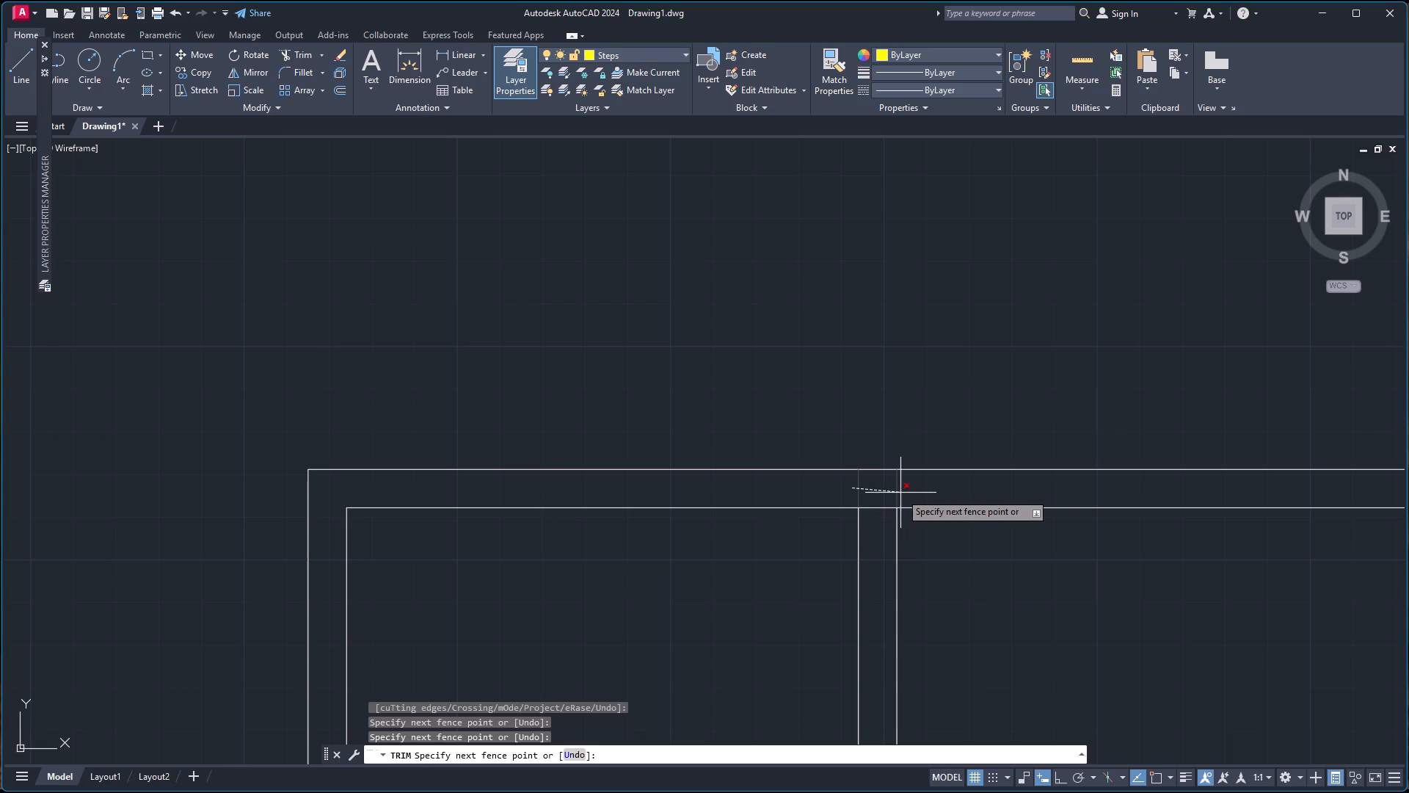
{"action": "left_click", "coordinate": [900, 493]}
{"action": "left_click", "coordinate": [883, 509]}
{"action": "scroll", "coordinate": [889, 506], "scroll_direction": "down", "scroll_amount": 2}
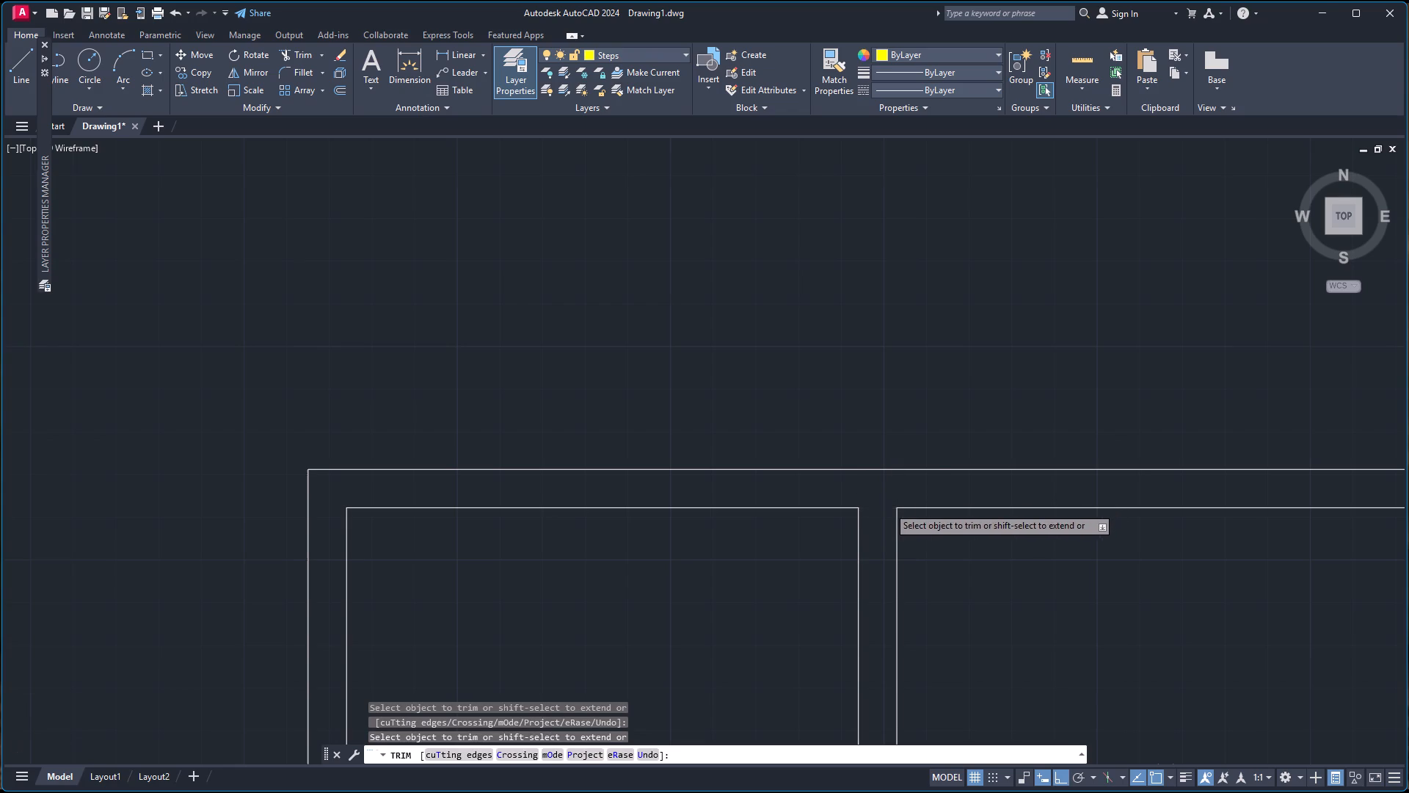
{"action": "scroll", "coordinate": [893, 505], "scroll_direction": "down", "scroll_amount": 1}
{"action": "scroll", "coordinate": [1079, 515], "scroll_direction": "up", "scroll_amount": 3}
{"action": "left_click", "coordinate": [989, 464]}
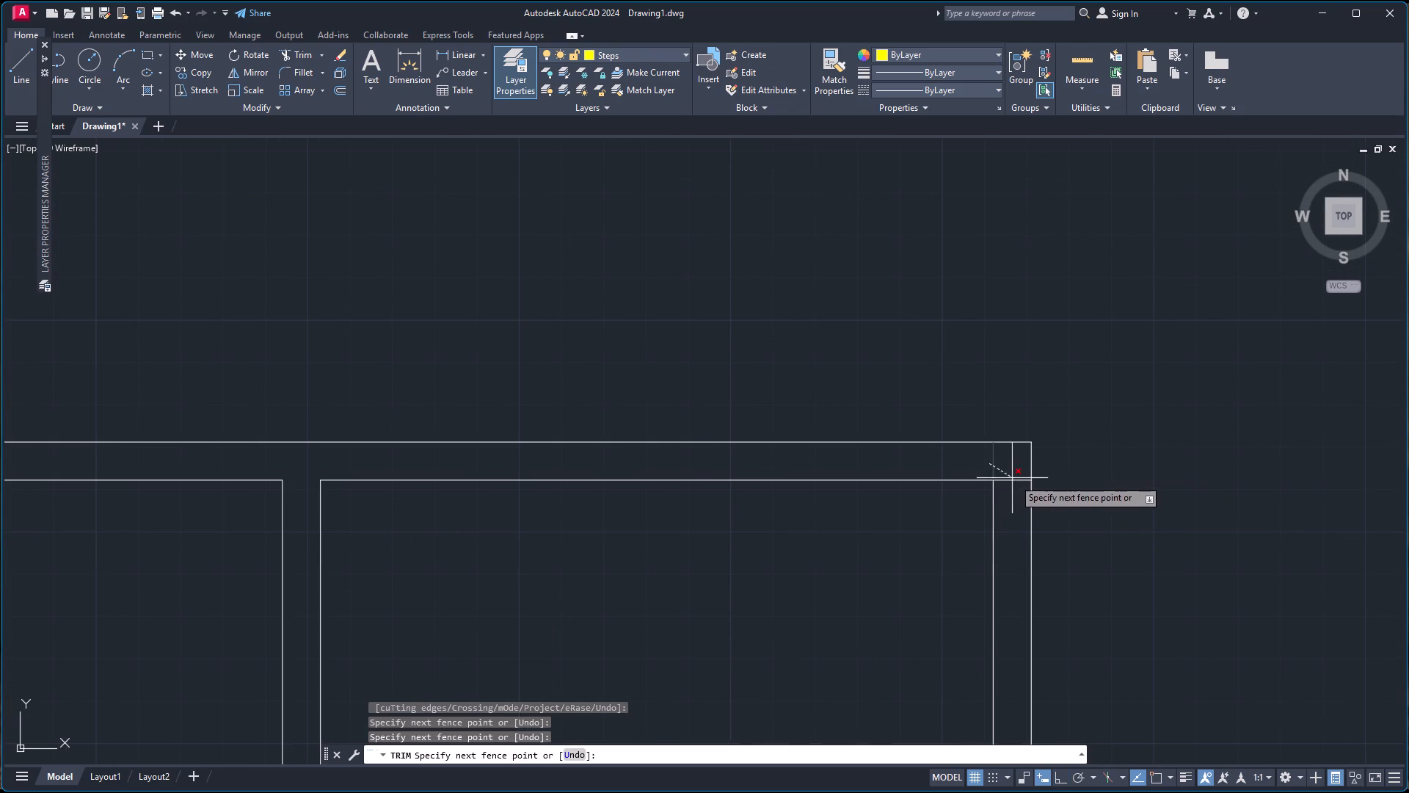
{"action": "left_click", "coordinate": [1013, 485]}
Trim away the right outer wall's inner line from the passage's top wall down to the bottom wall, including the pieces between the passage steps.
{"action": "scroll", "coordinate": [1016, 486], "scroll_direction": "down", "scroll_amount": 3}
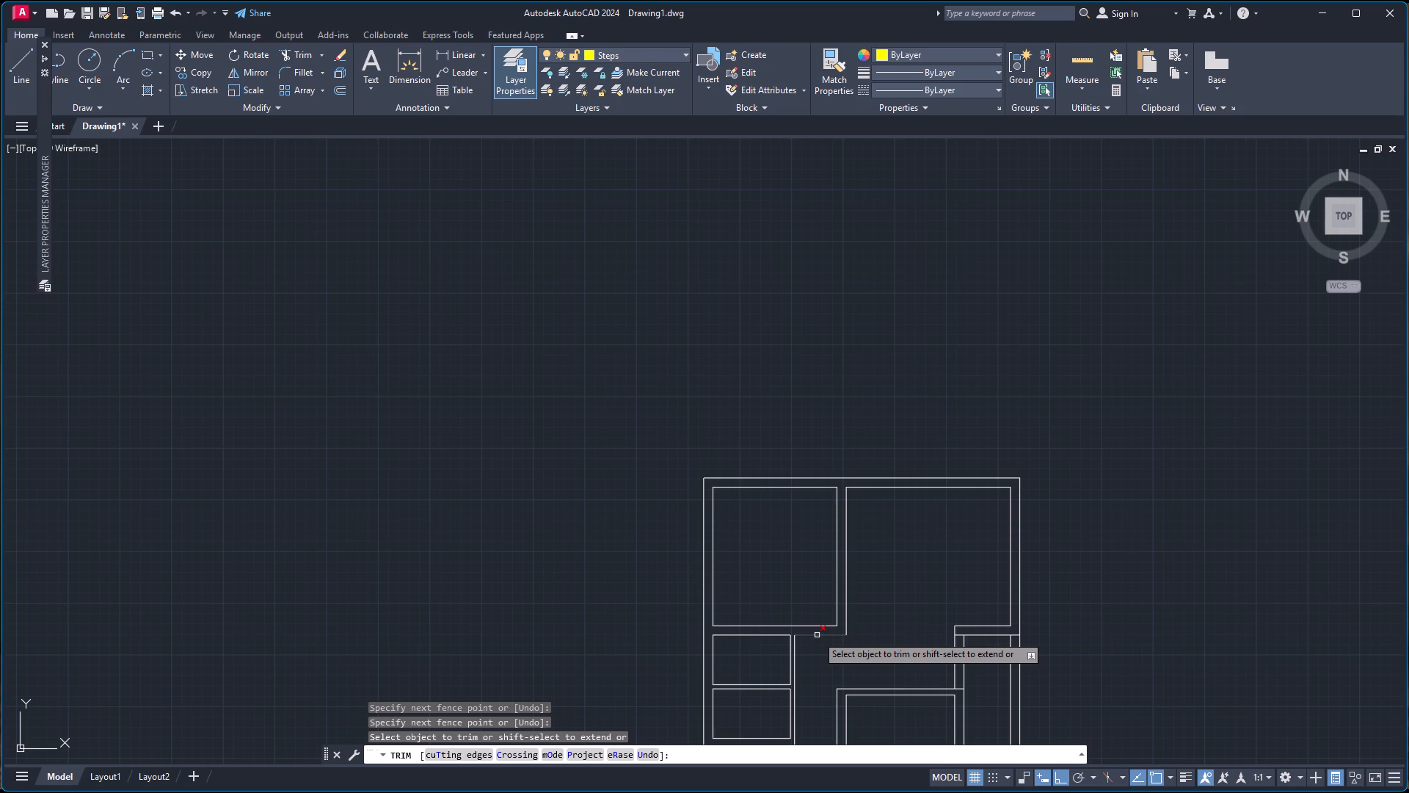
{"action": "scroll", "coordinate": [1010, 660], "scroll_direction": "down", "scroll_amount": 2}
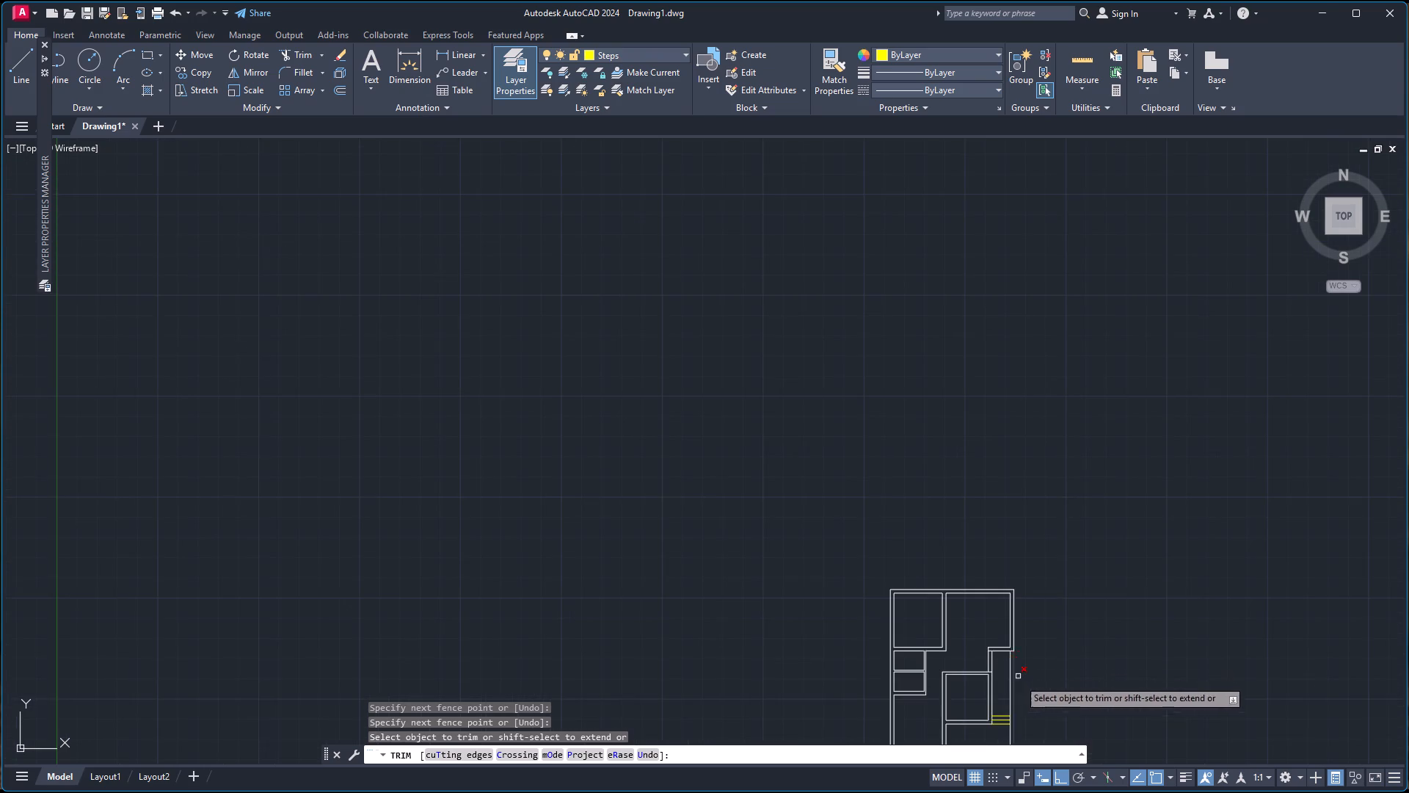
{"action": "scroll", "coordinate": [1027, 702], "scroll_direction": "up", "scroll_amount": 2}
{"action": "scroll", "coordinate": [1013, 659], "scroll_direction": "down", "scroll_amount": 2}
{"action": "scroll", "coordinate": [1022, 720], "scroll_direction": "up", "scroll_amount": 2}
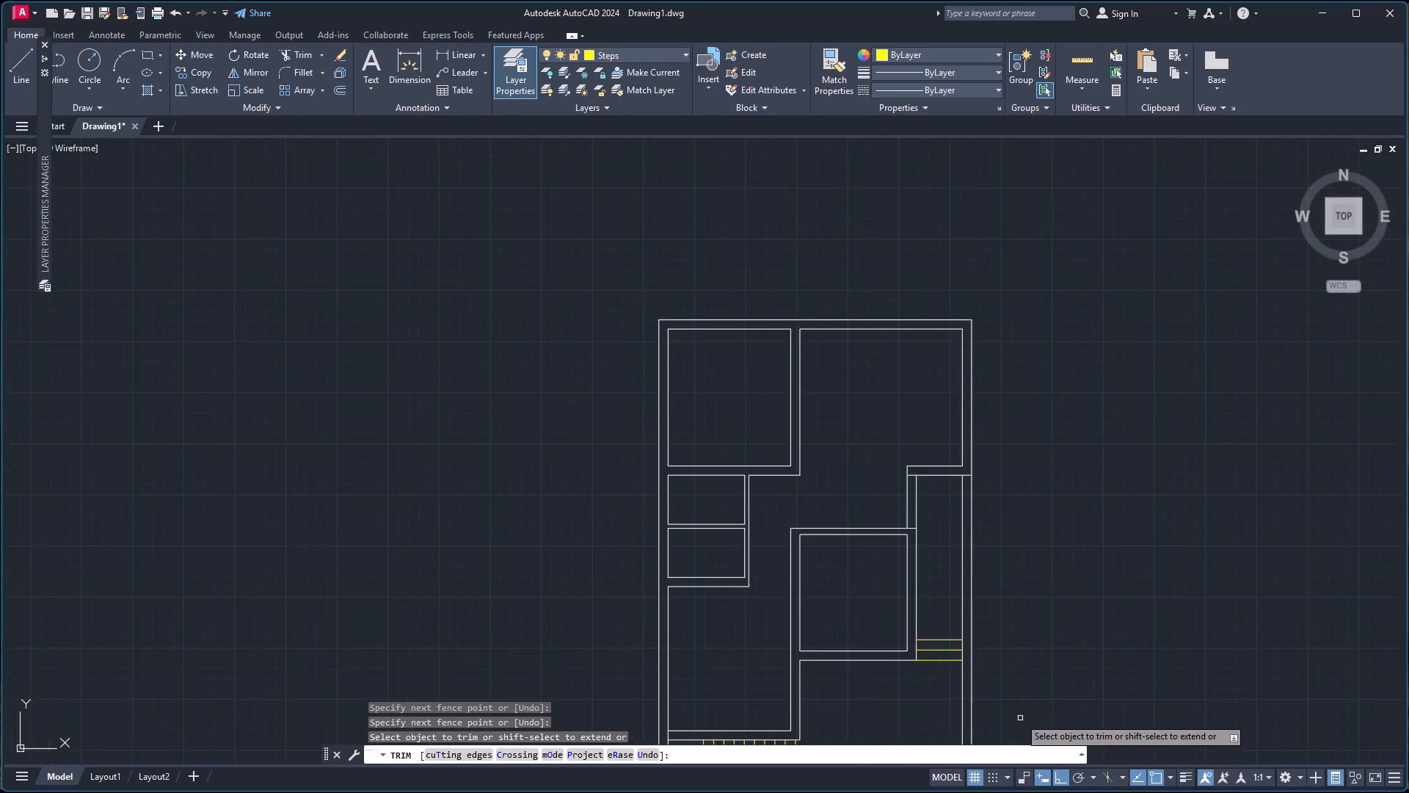
{"action": "scroll", "coordinate": [1016, 715], "scroll_direction": "up", "scroll_amount": 1}
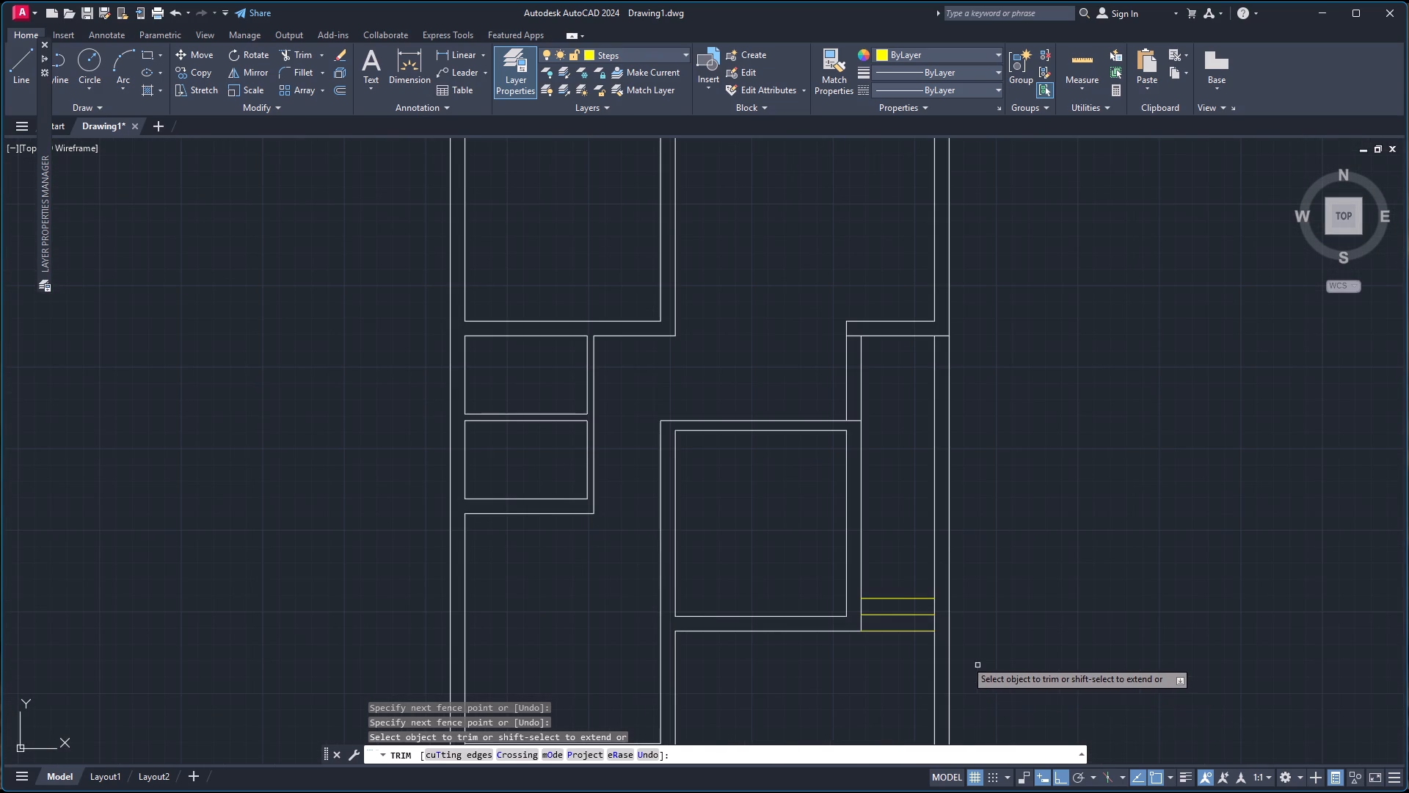
{"action": "scroll", "coordinate": [958, 658], "scroll_direction": "down", "scroll_amount": 3}
{"action": "scroll", "coordinate": [959, 708], "scroll_direction": "up", "scroll_amount": 3}
{"action": "scroll", "coordinate": [921, 645], "scroll_direction": "down", "scroll_amount": 3}
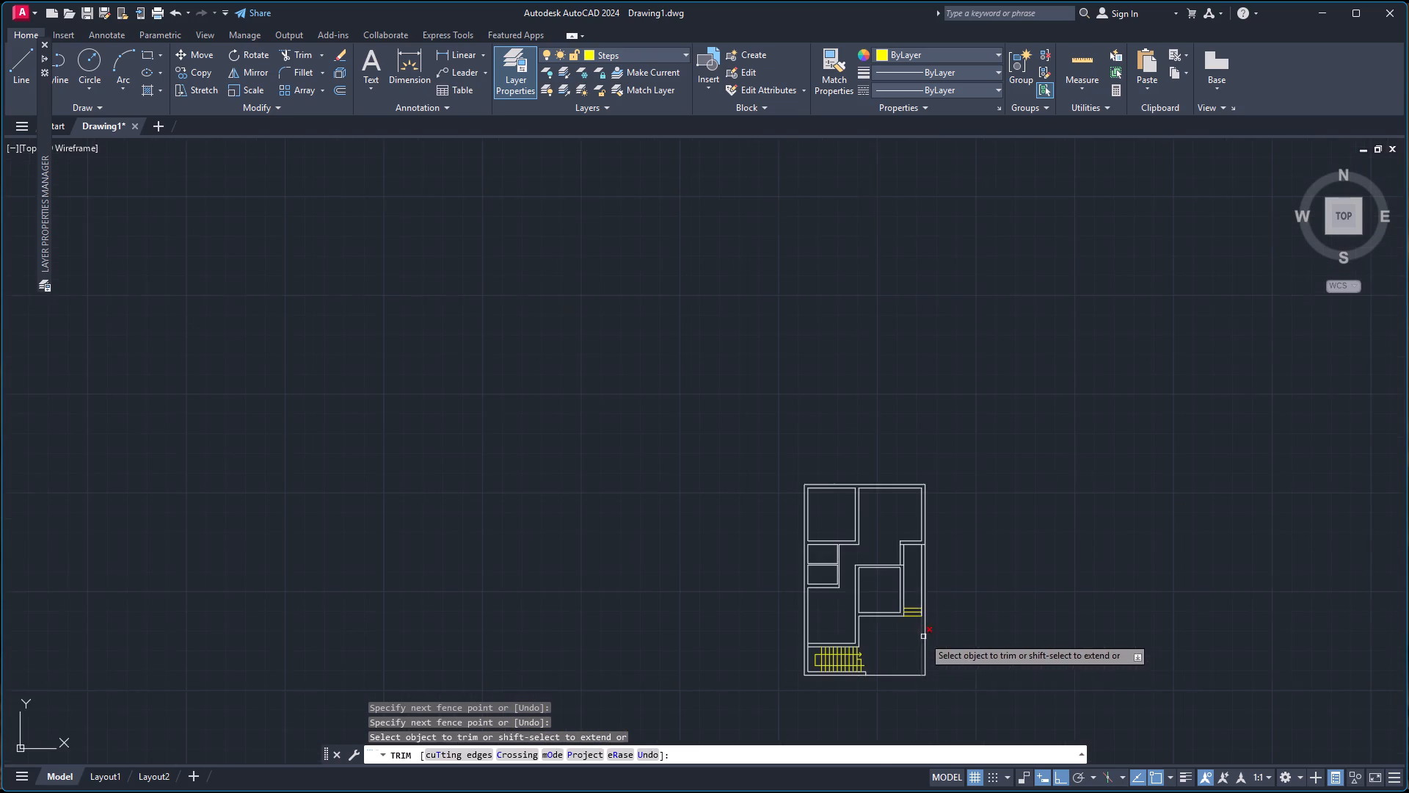
{"action": "scroll", "coordinate": [929, 690], "scroll_direction": "up", "scroll_amount": 3}
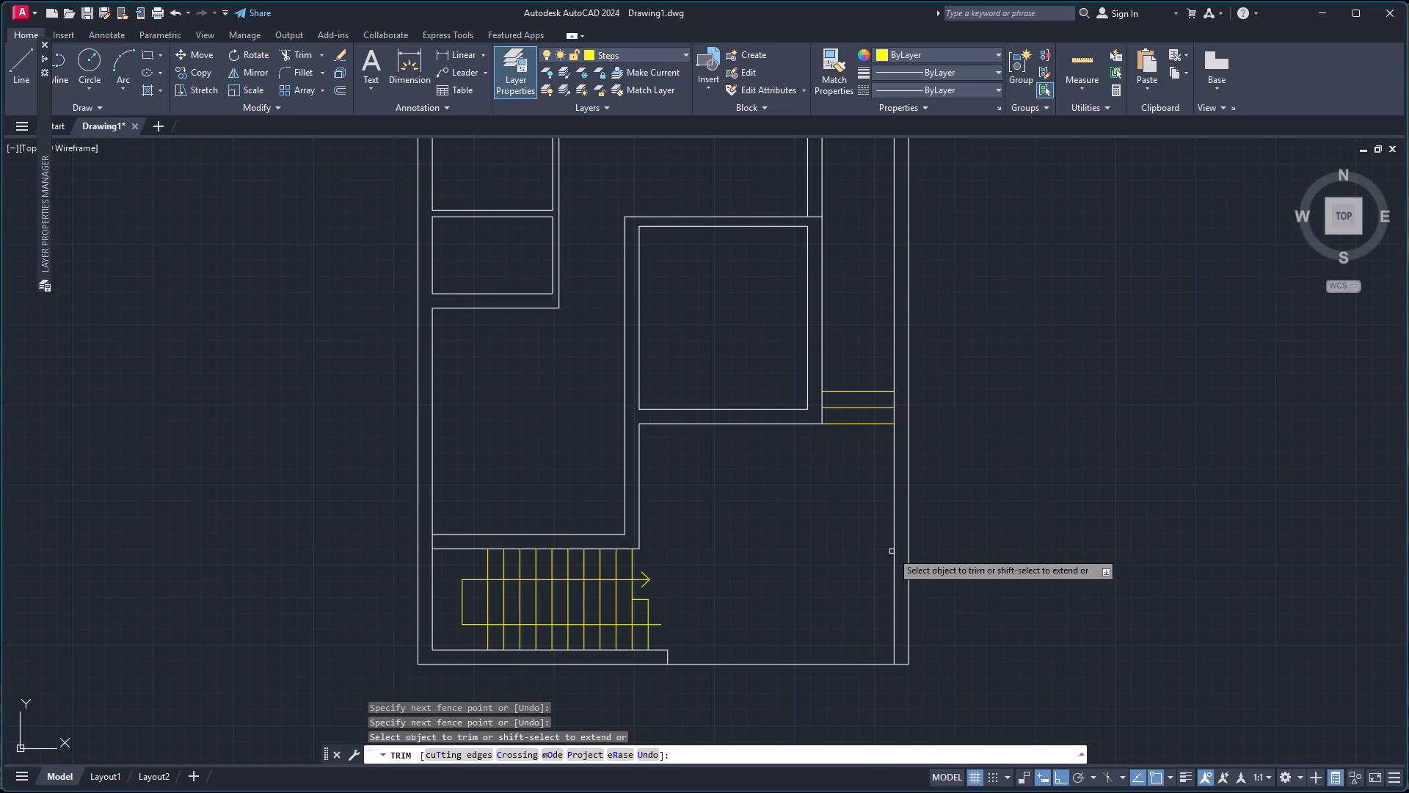
{"action": "left_click", "coordinate": [895, 545]}
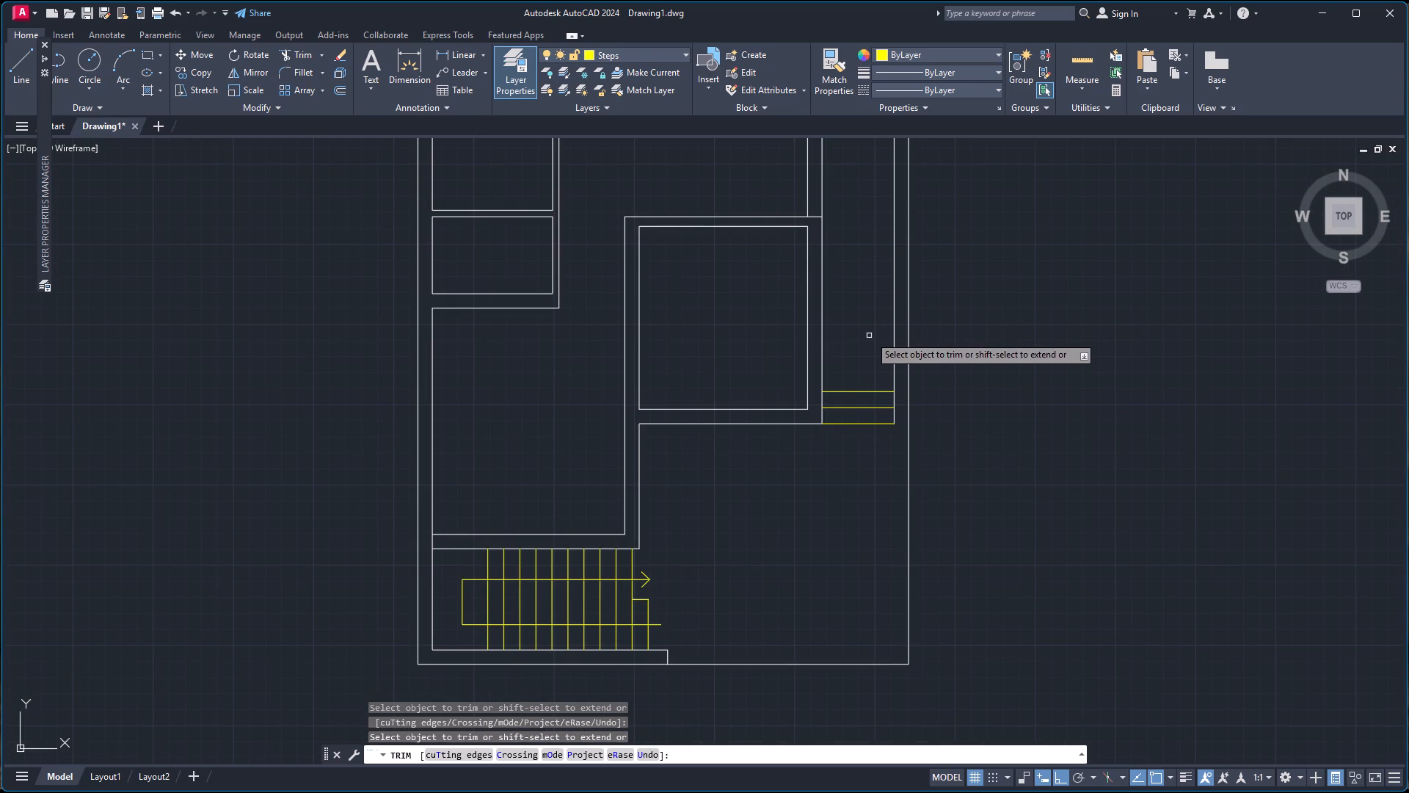
{"action": "left_click", "coordinate": [894, 316]}
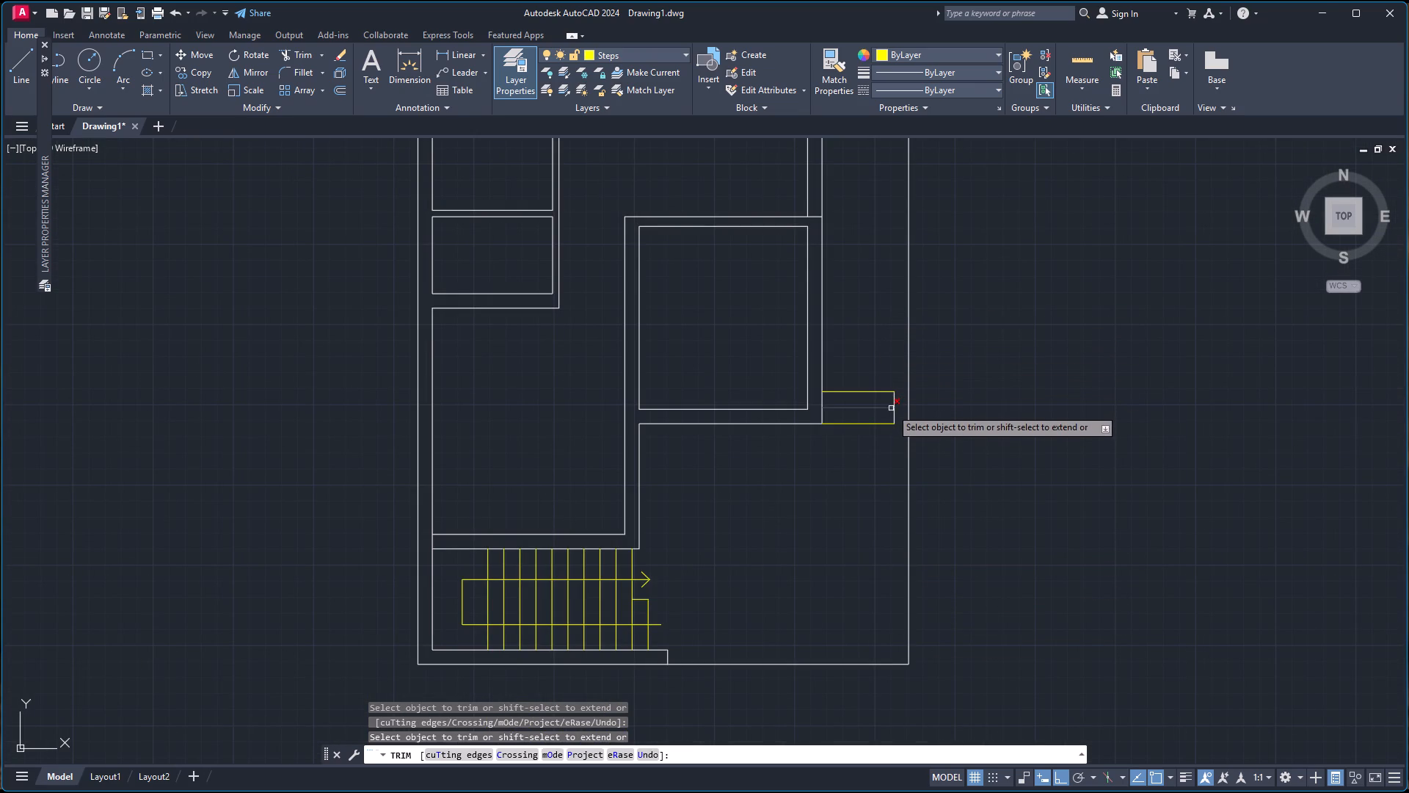
{"action": "left_click", "coordinate": [894, 401]}
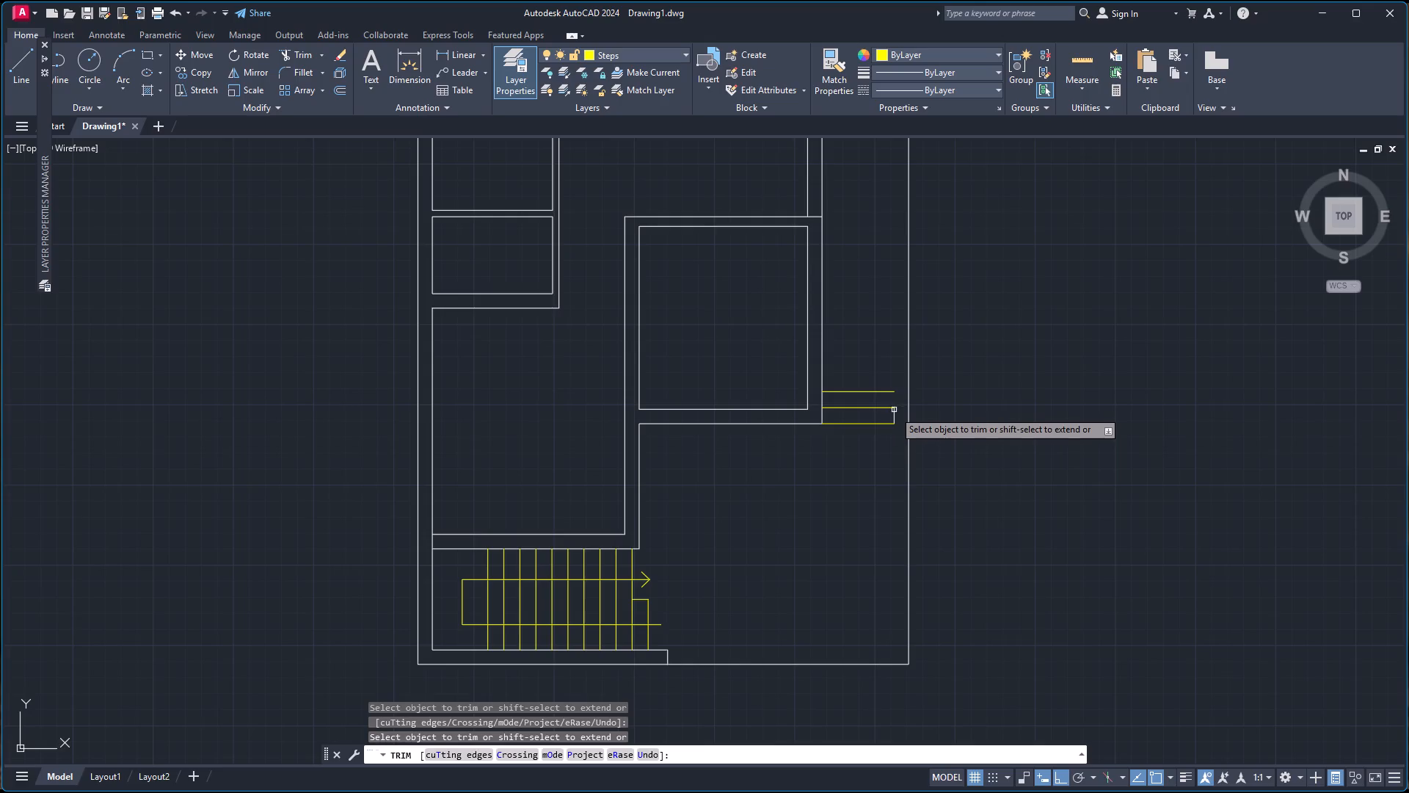
{"action": "left_click", "coordinate": [894, 416]}
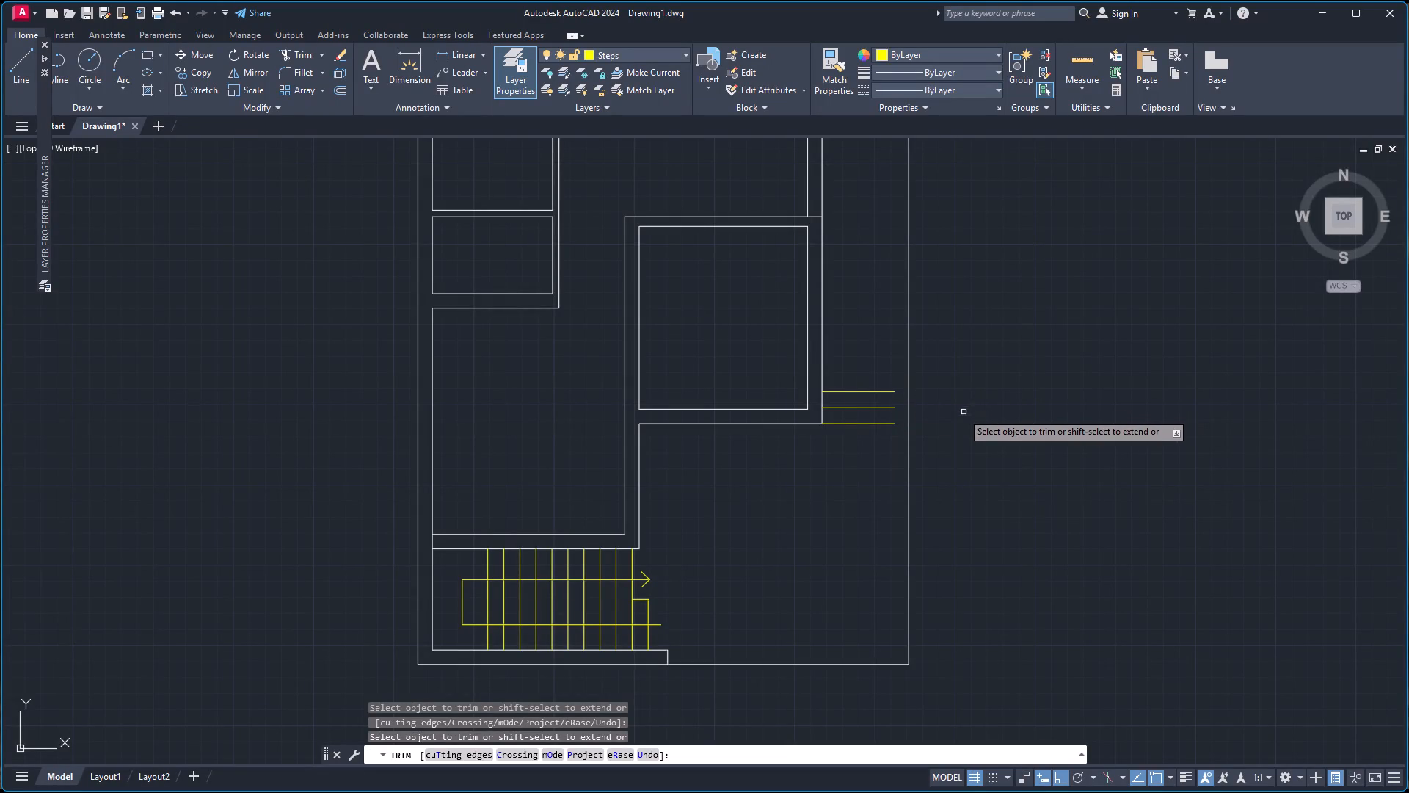
{"action": "key", "text": "Escape"}
Offset the right outer wall's outer line 4" inward to form a new inner face along the passage.
{"action": "scroll", "coordinate": [914, 254], "scroll_direction": "down", "scroll_amount": 2}
{"action": "scroll", "coordinate": [917, 180], "scroll_direction": "up", "scroll_amount": 1}
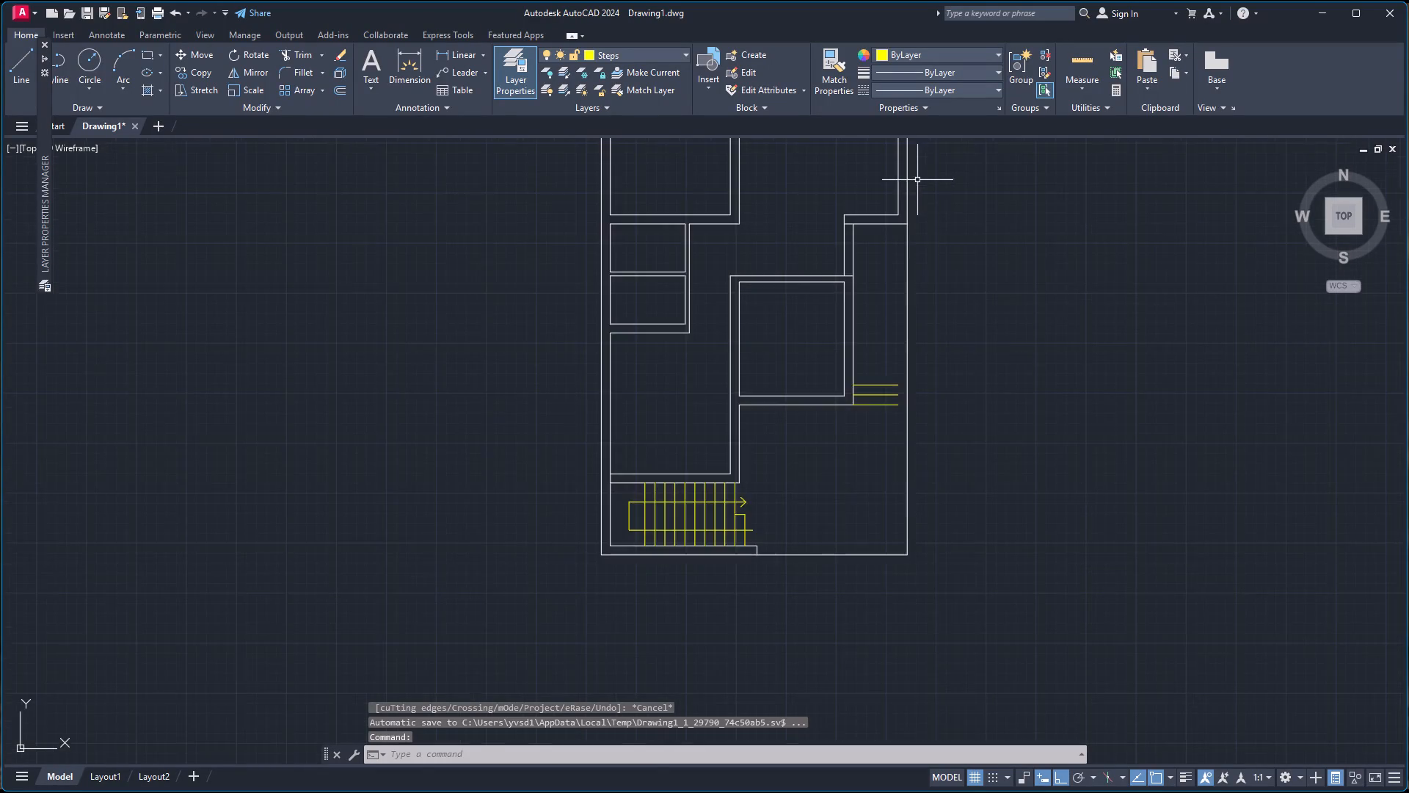
{"action": "scroll", "coordinate": [917, 180], "scroll_direction": "up", "scroll_amount": 1}
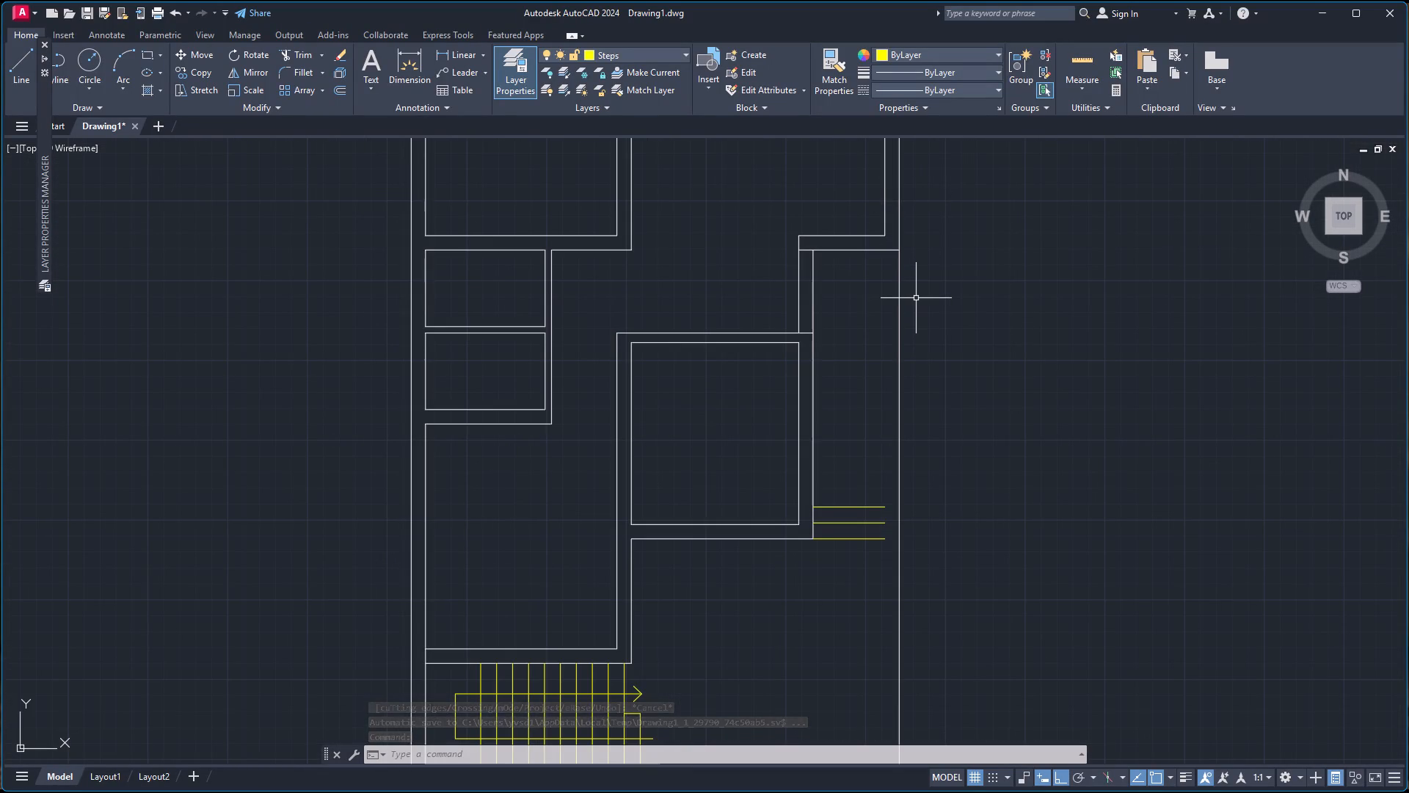
{"action": "key", "text": "o"}
{"action": "key", "text": "Return"}
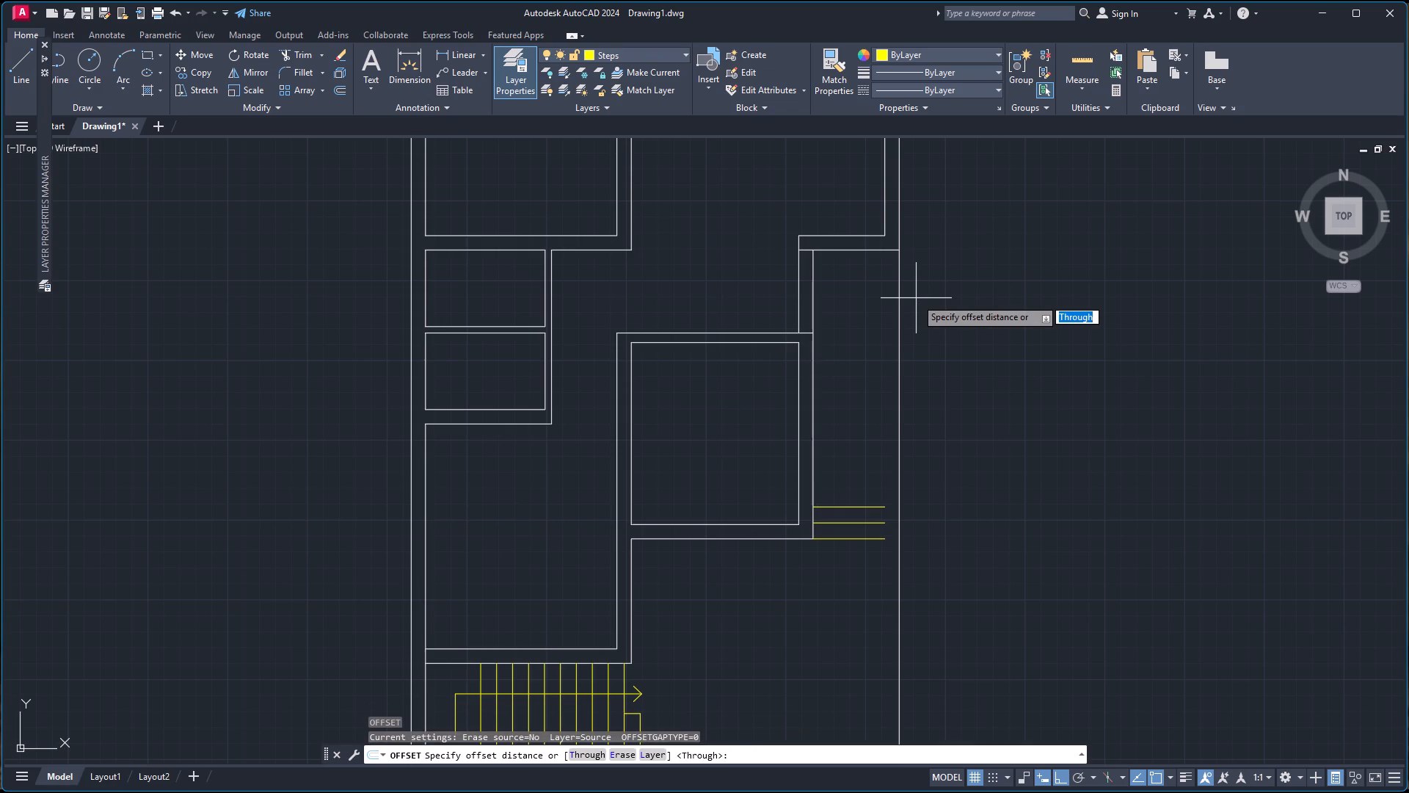
{"action": "key", "text": "Return"}
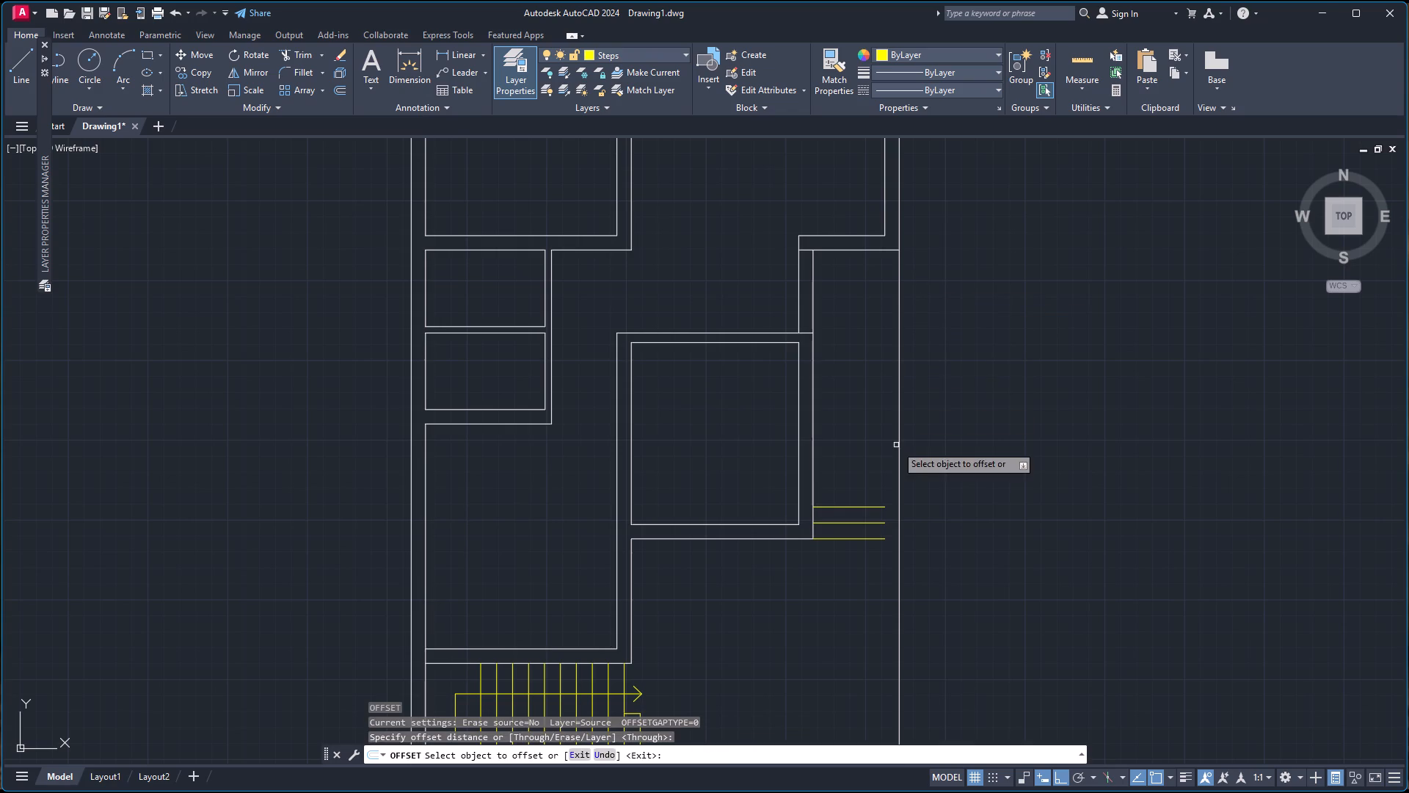
{"action": "left_click", "coordinate": [900, 462]}
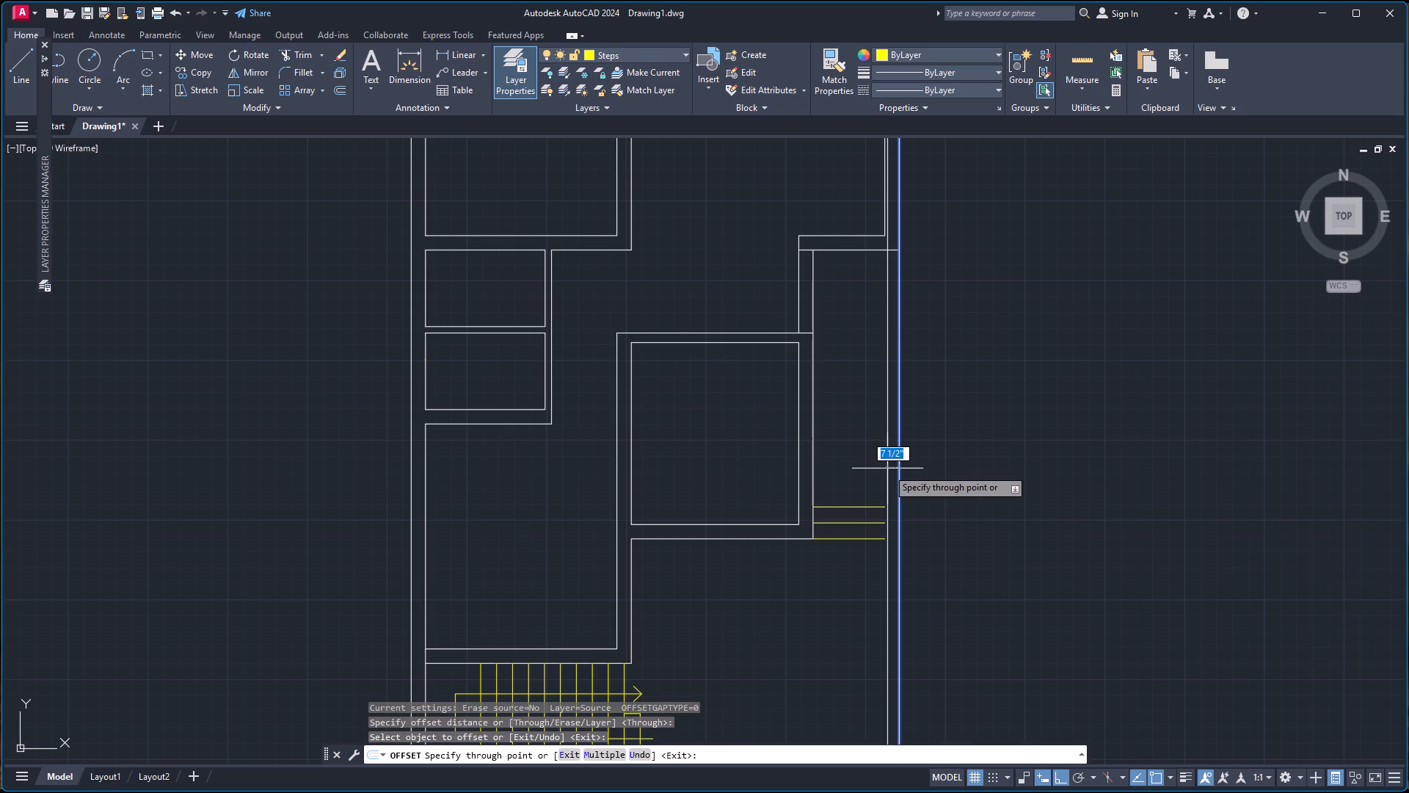
{"action": "key", "text": "4"}
{"action": "key", "text": "Return"}
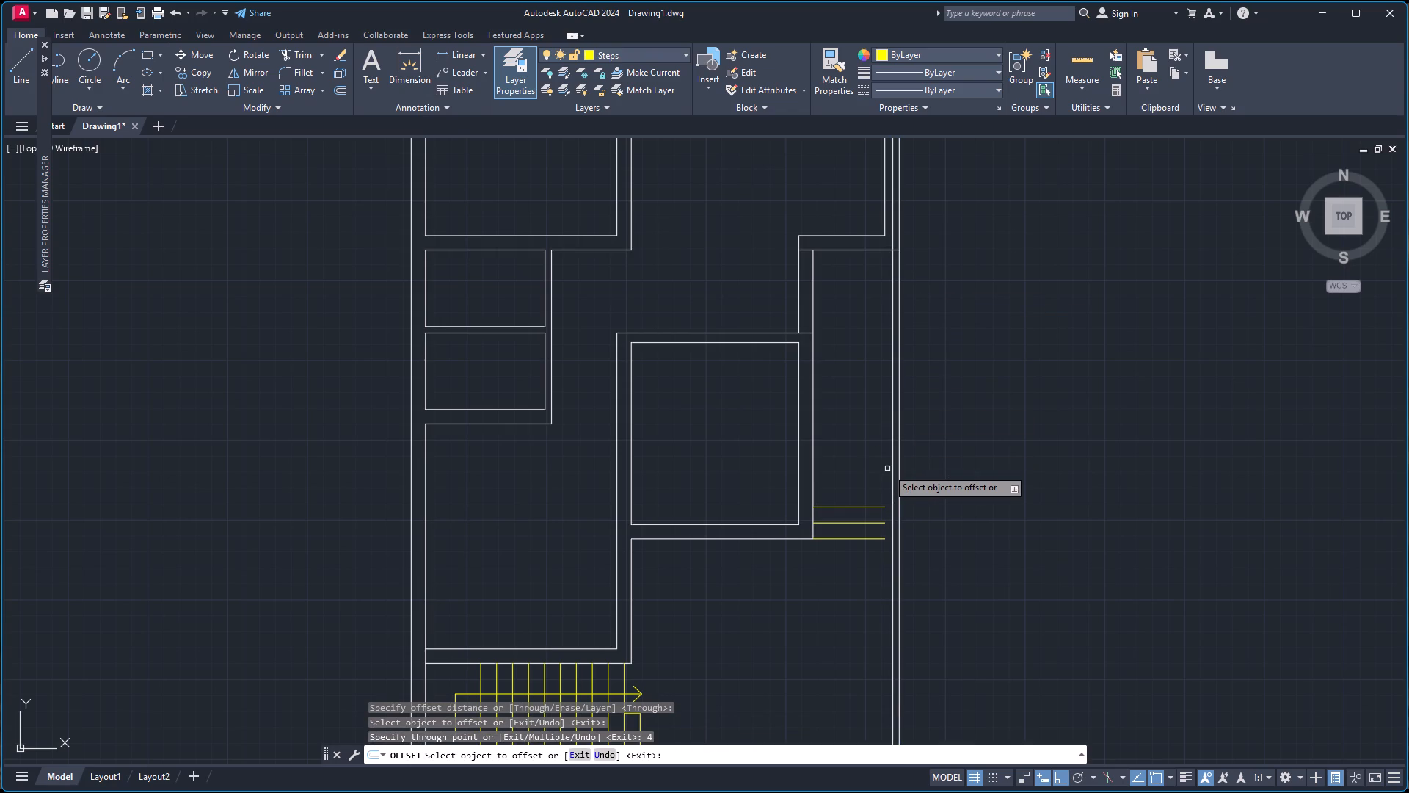
{"action": "scroll", "coordinate": [1100, 523], "scroll_direction": "down", "scroll_amount": 2}
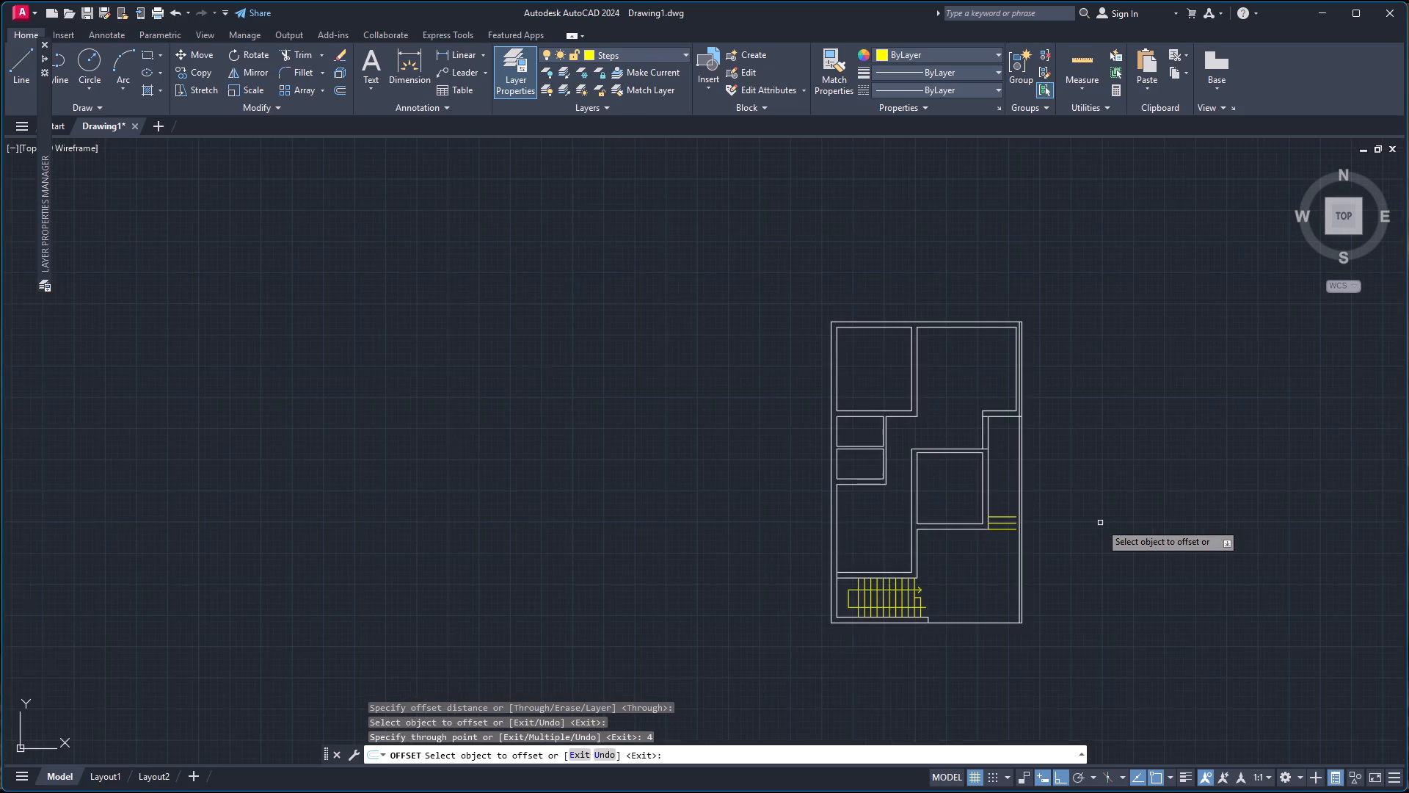
{"action": "scroll", "coordinate": [1100, 523], "scroll_direction": "up", "scroll_amount": 2}
{"action": "scroll", "coordinate": [1005, 603], "scroll_direction": "down", "scroll_amount": 1}
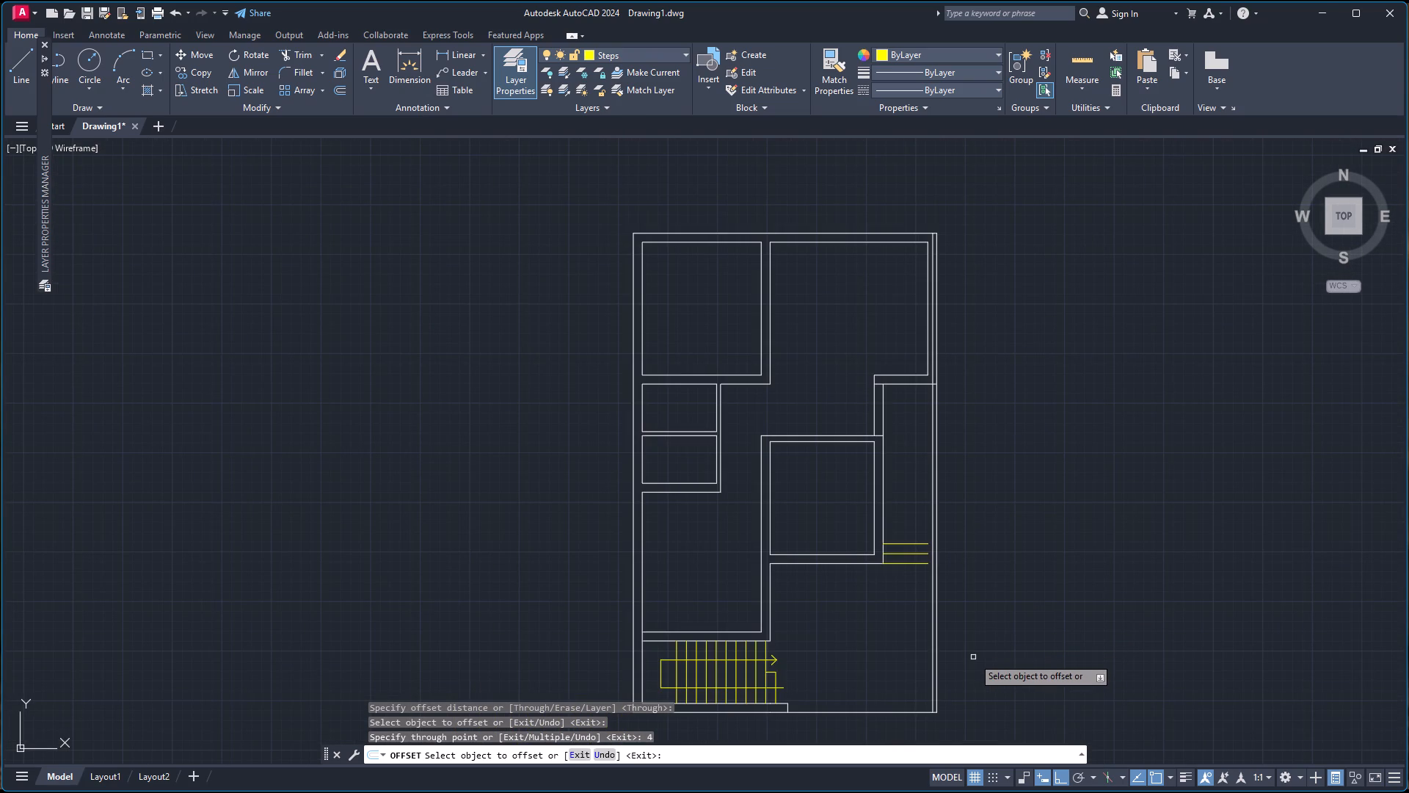
{"action": "scroll", "coordinate": [936, 443], "scroll_direction": "up", "scroll_amount": 1}
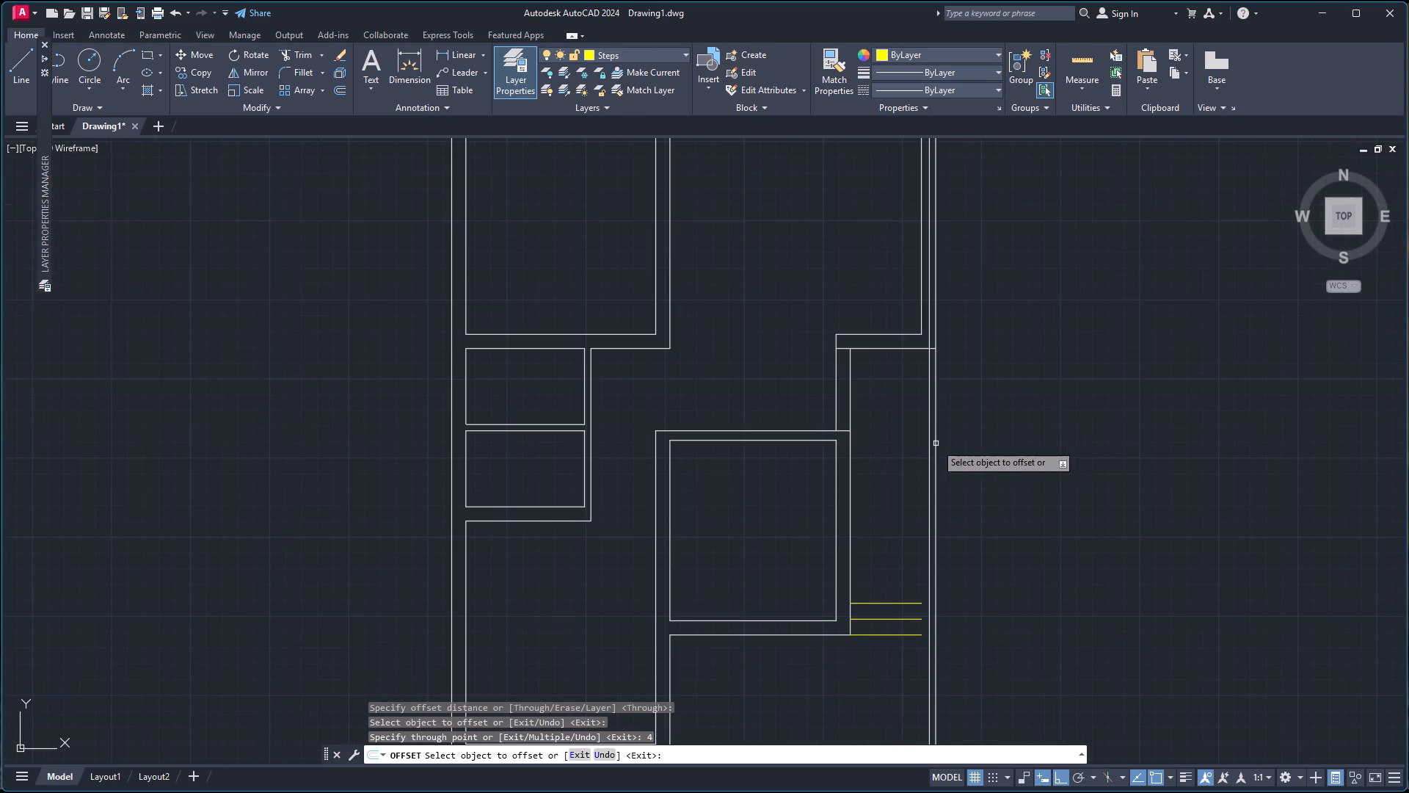
{"action": "key", "text": "Escape"}
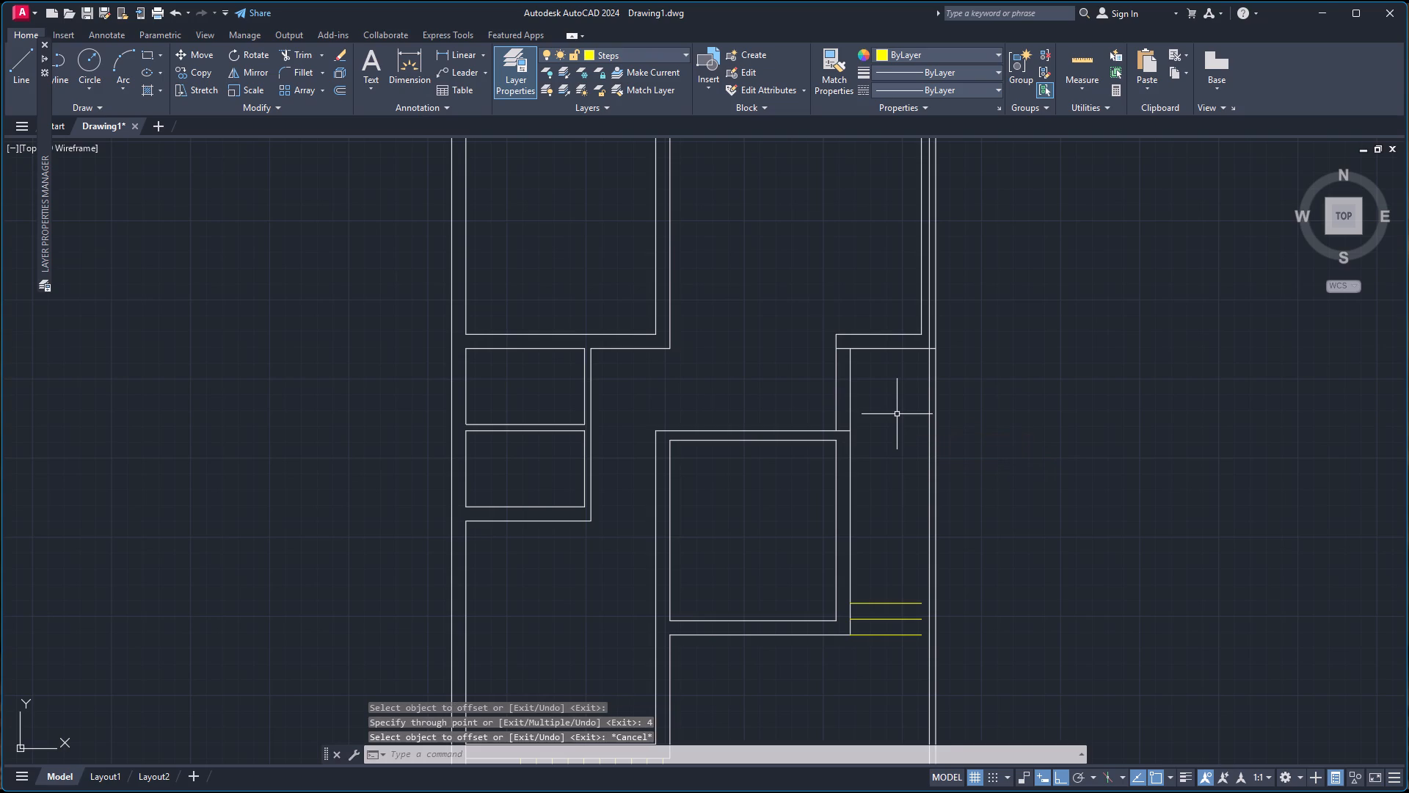
Trim off the part of the new 4" offset line that lies above the passage's top wall line, inside the thicker wall.
{"action": "key", "text": "e"}
{"action": "key", "text": "x"}
{"action": "key", "text": "Return"}
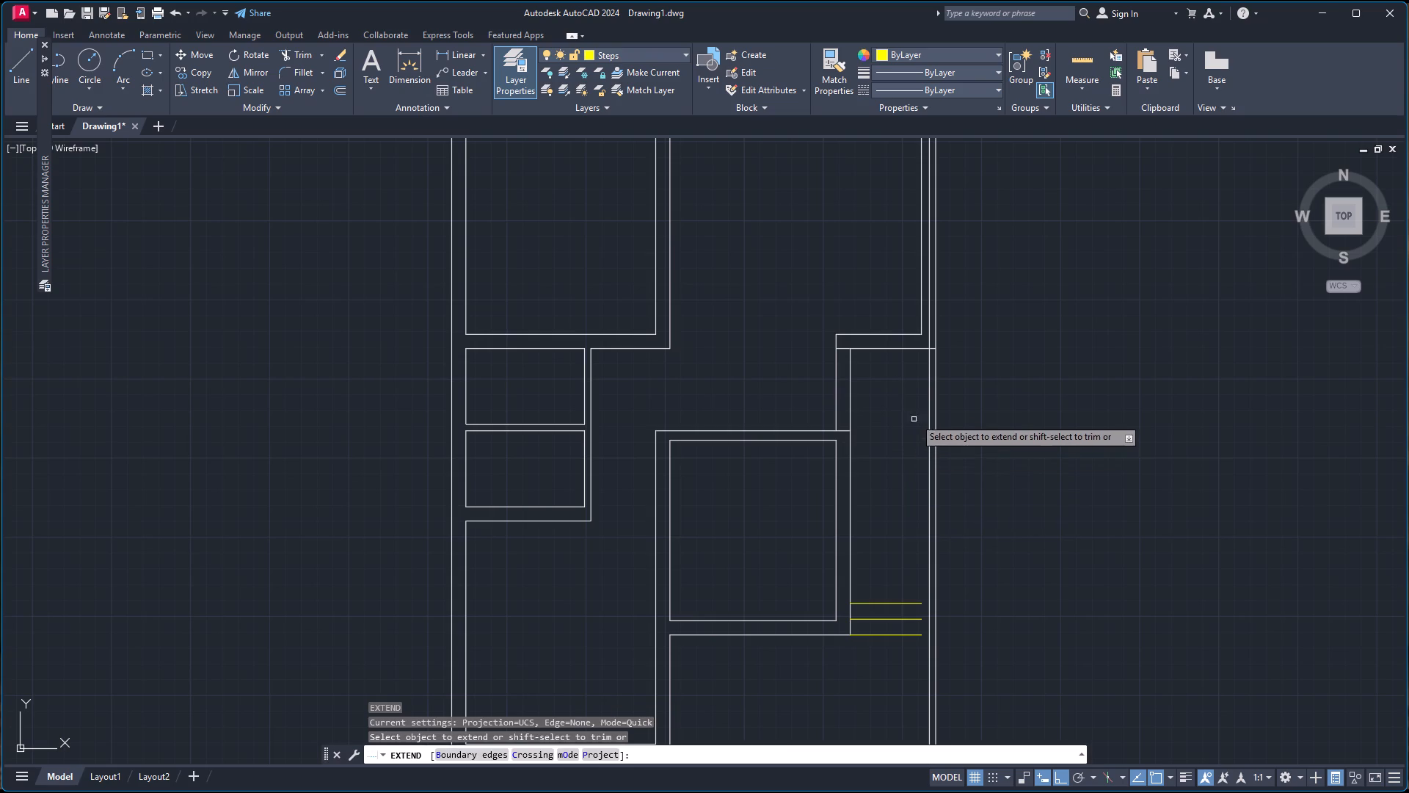
{"action": "scroll", "coordinate": [919, 396], "scroll_direction": "up", "scroll_amount": 3}
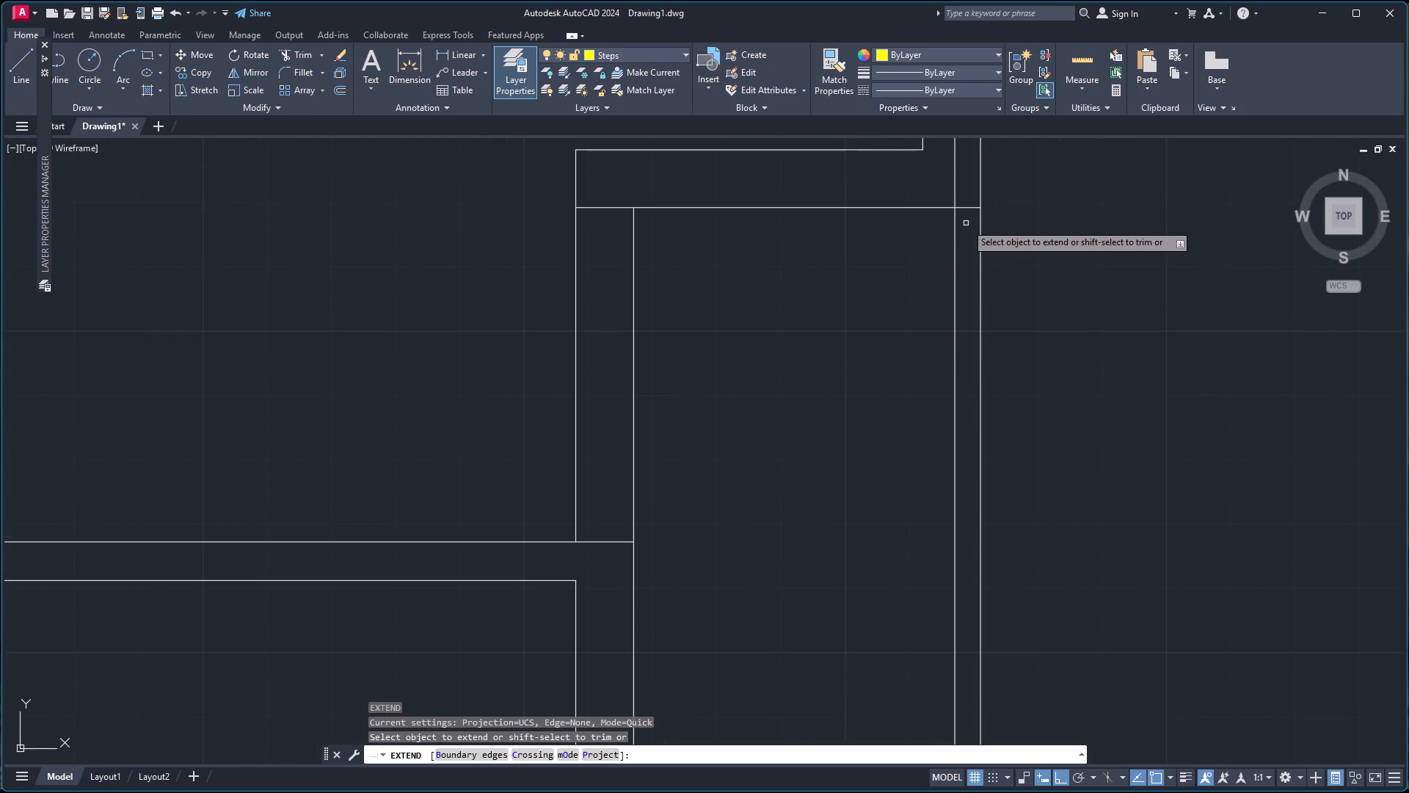
{"action": "left_click", "coordinate": [973, 208], "text": "shift"}
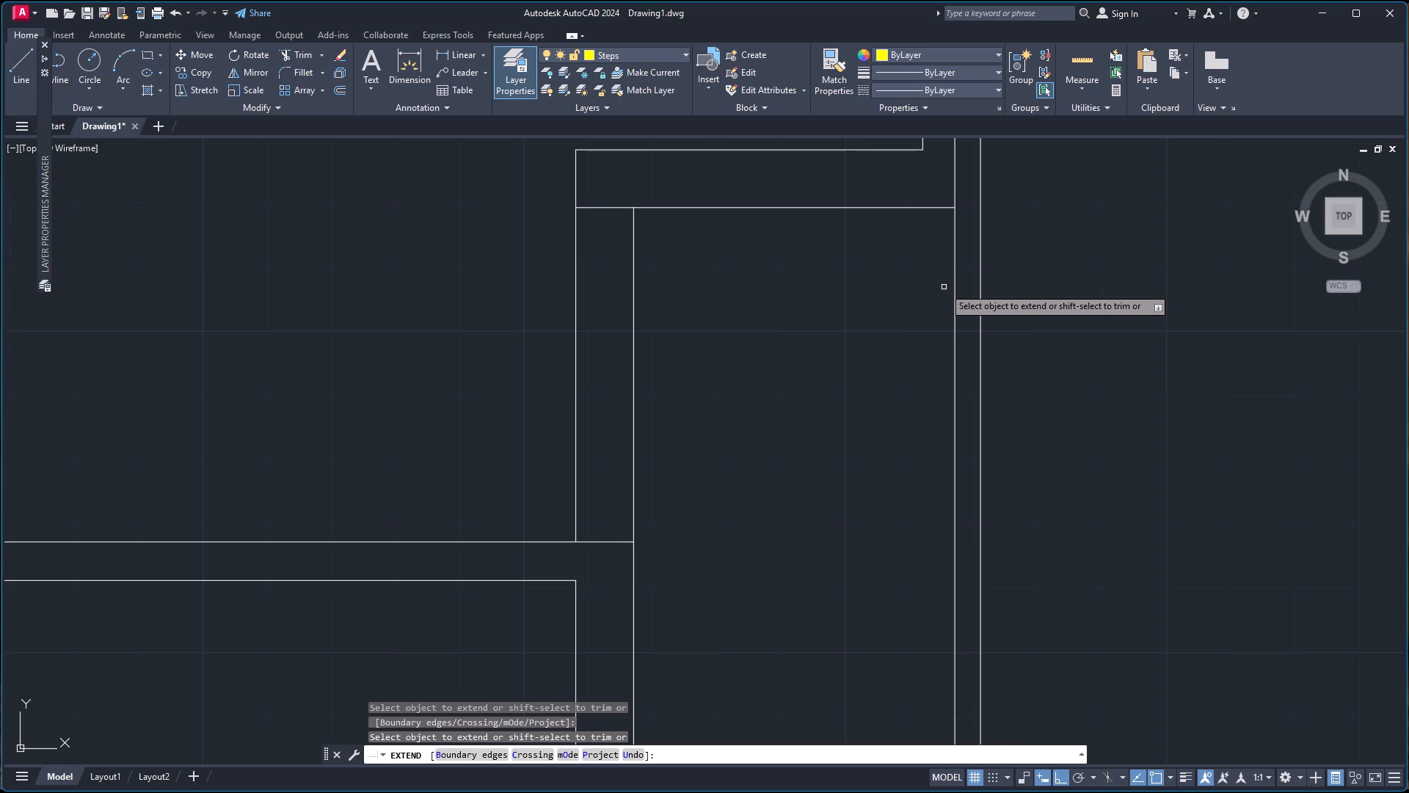
{"action": "key", "text": "ctrl+z"}
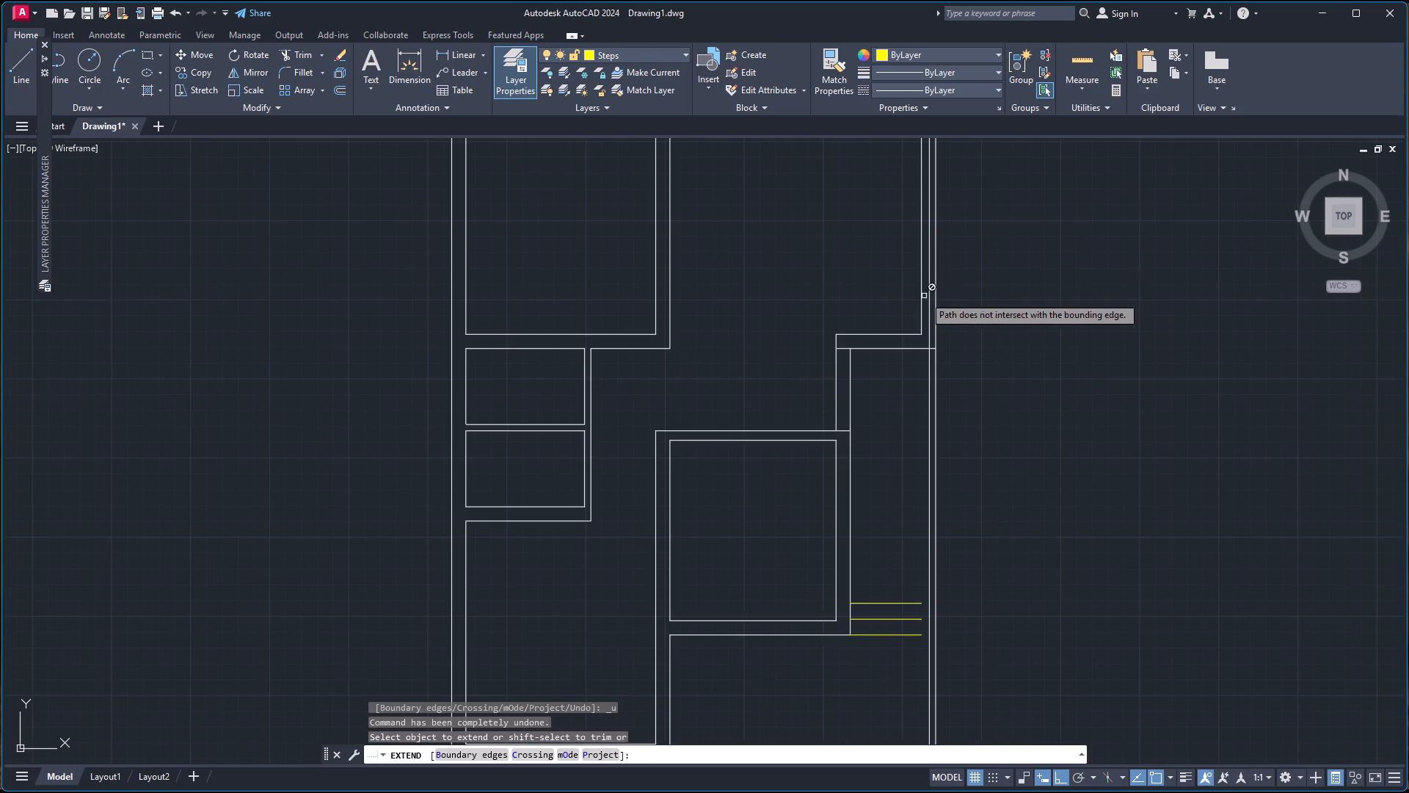
{"action": "scroll", "coordinate": [945, 260], "scroll_direction": "down", "scroll_amount": 1}
{"action": "scroll", "coordinate": [936, 259], "scroll_direction": "up", "scroll_amount": 2}
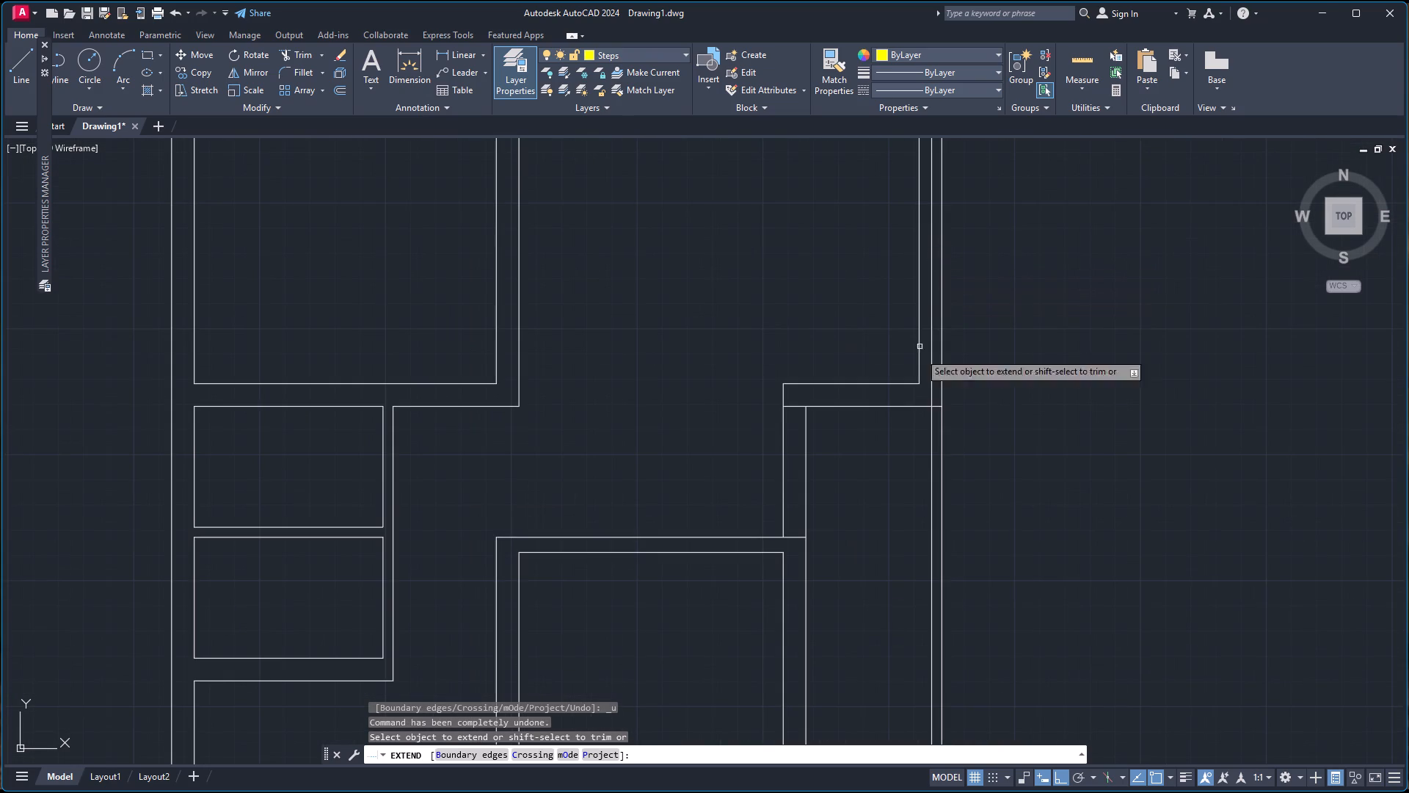
{"action": "left_click", "coordinate": [932, 377], "text": "shift"}
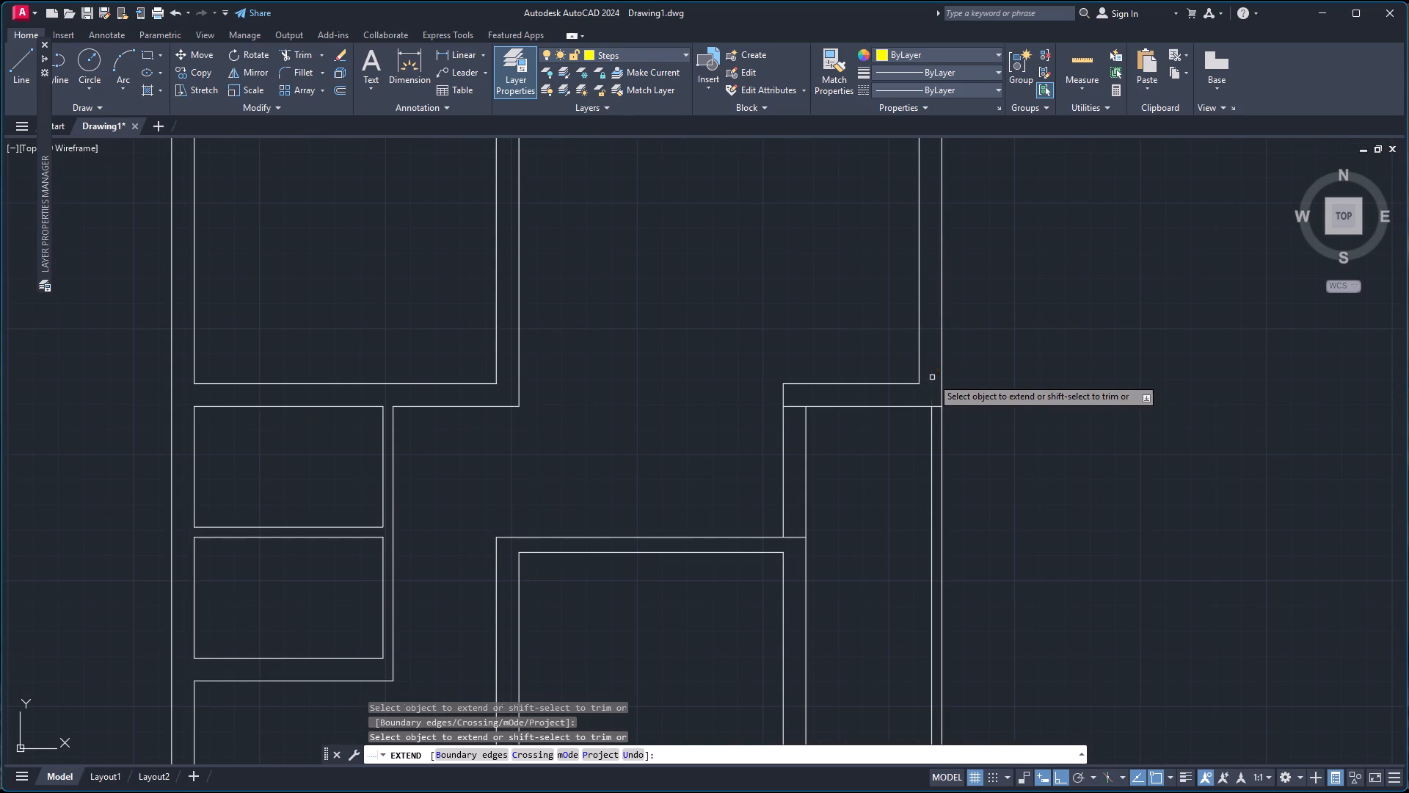
Extend the three passage step lines to the new inner face of the right outer wall.
{"action": "scroll", "coordinate": [977, 292], "scroll_direction": "down", "scroll_amount": 2}
{"action": "scroll", "coordinate": [964, 430], "scroll_direction": "up", "scroll_amount": 2}
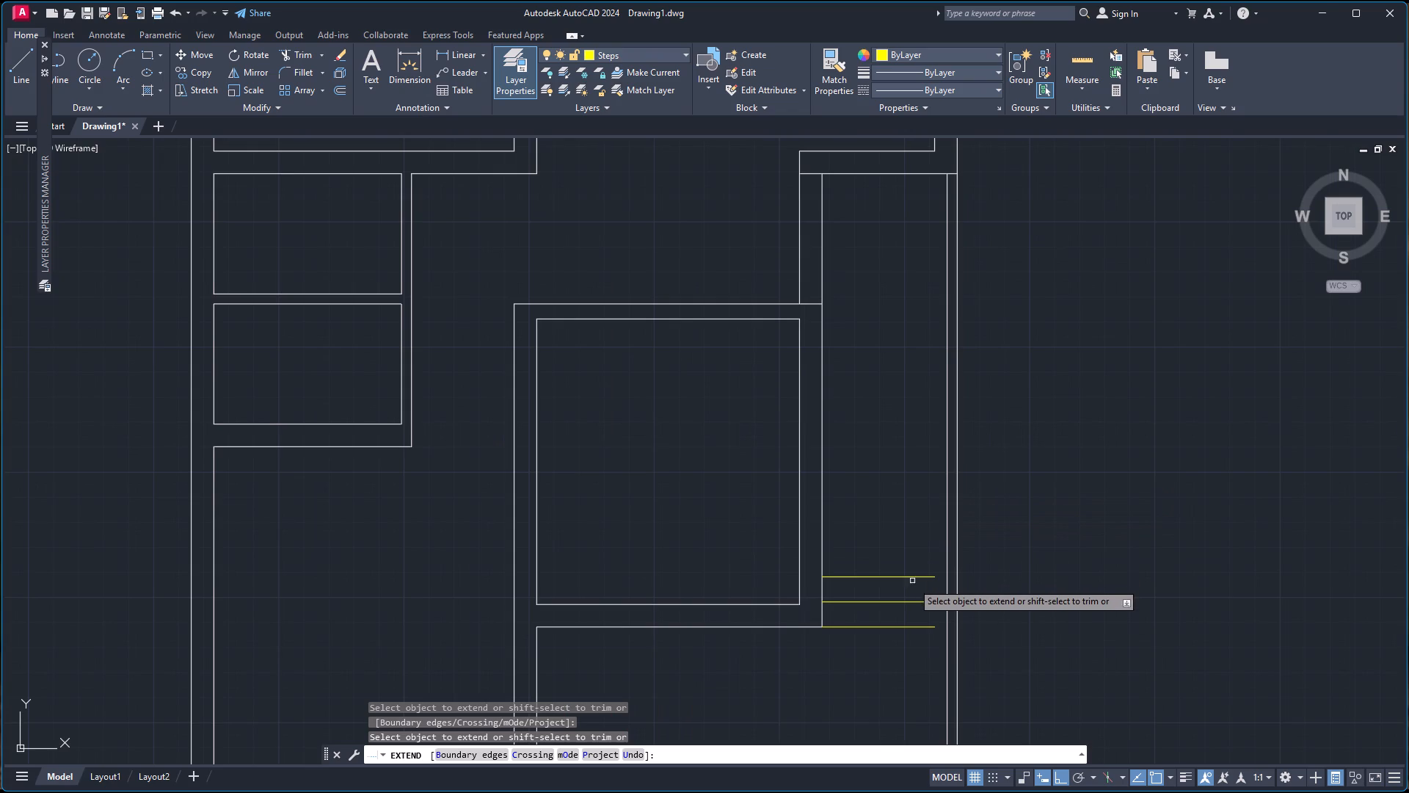
{"action": "left_click", "coordinate": [928, 579]}
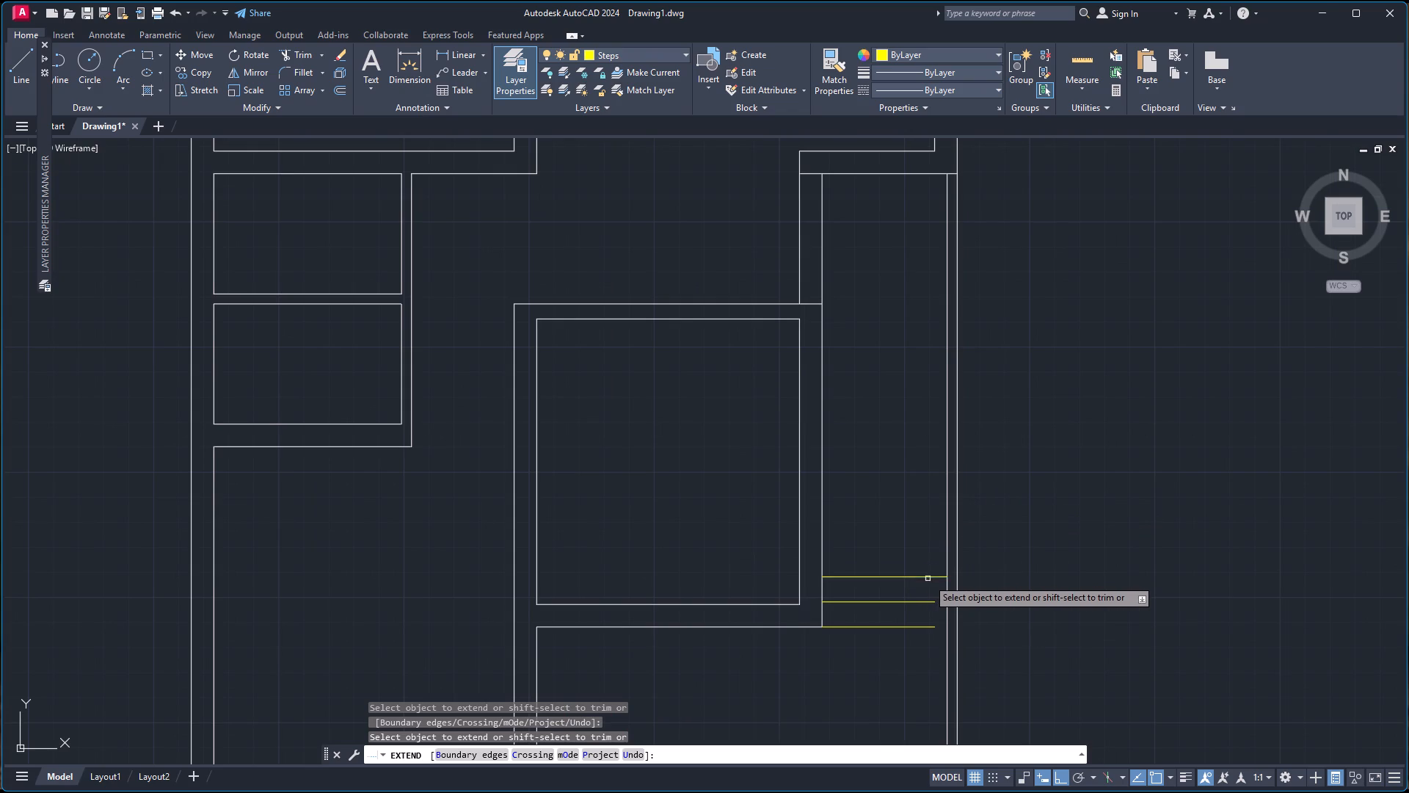
{"action": "left_click", "coordinate": [920, 602]}
{"action": "left_click", "coordinate": [920, 629]}
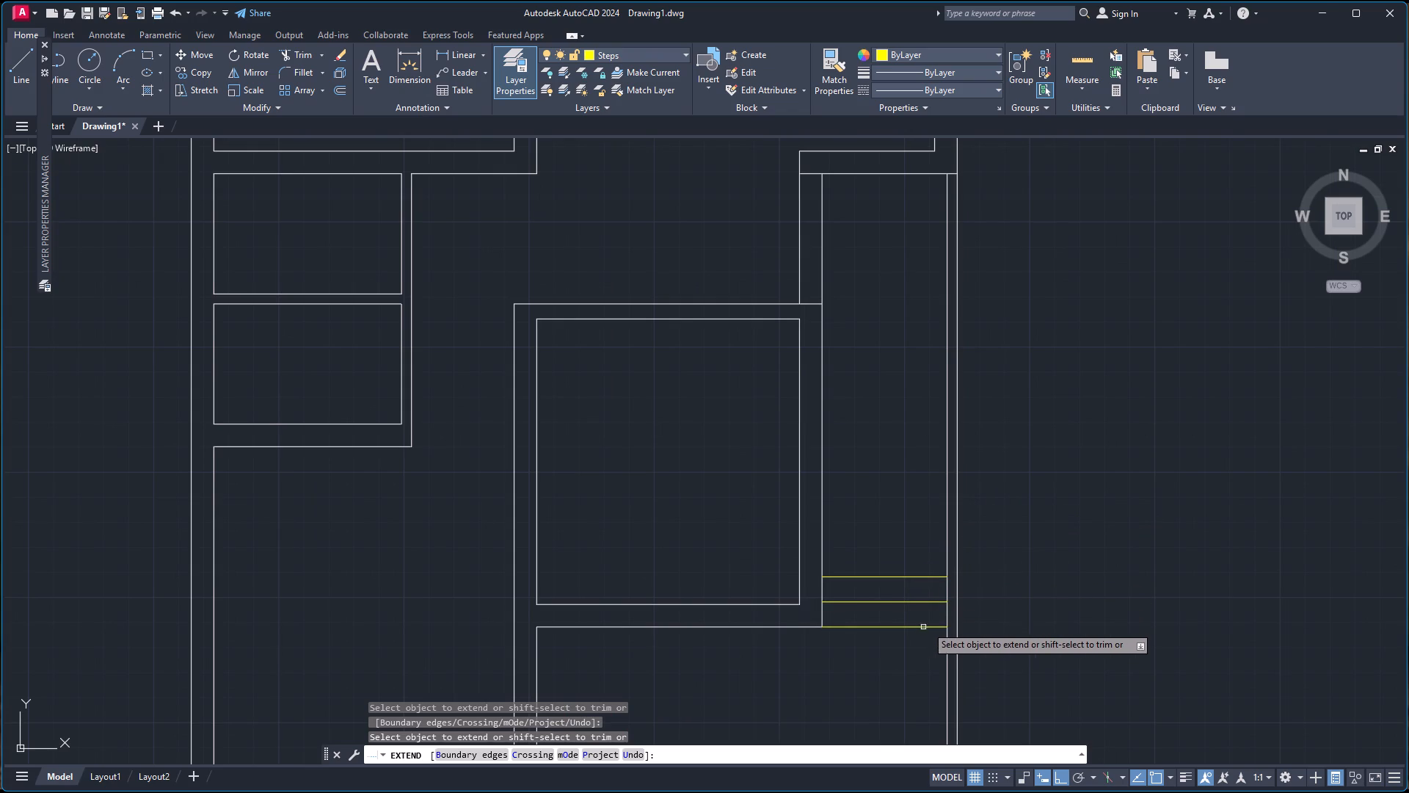
Look over the whole floor plan, from the passage steps and right outer wall to the small rooms on the left side.
{"action": "scroll", "coordinate": [978, 657], "scroll_direction": "down", "scroll_amount": 3}
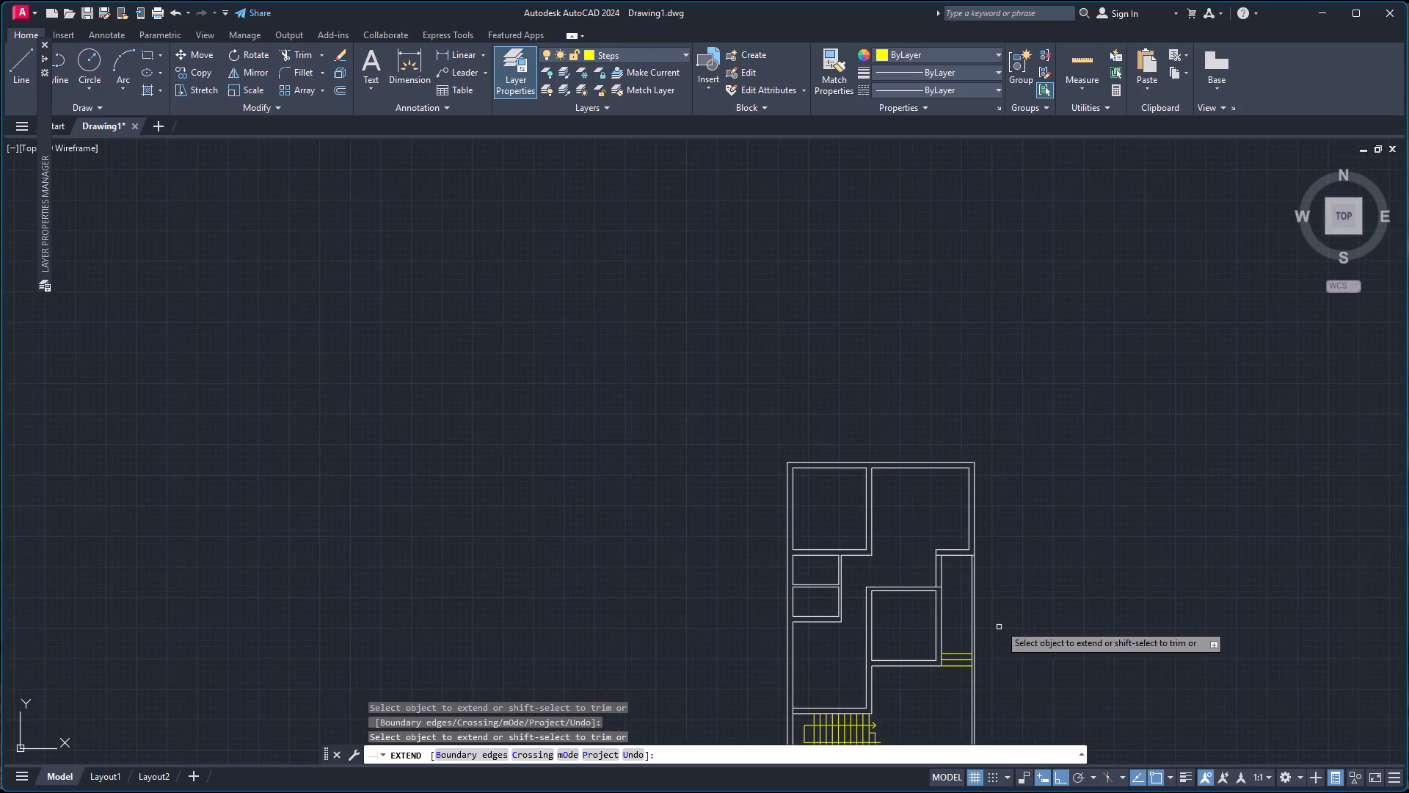
{"action": "scroll", "coordinate": [1002, 611], "scroll_direction": "down", "scroll_amount": 1}
{"action": "scroll", "coordinate": [1001, 692], "scroll_direction": "up", "scroll_amount": 4}
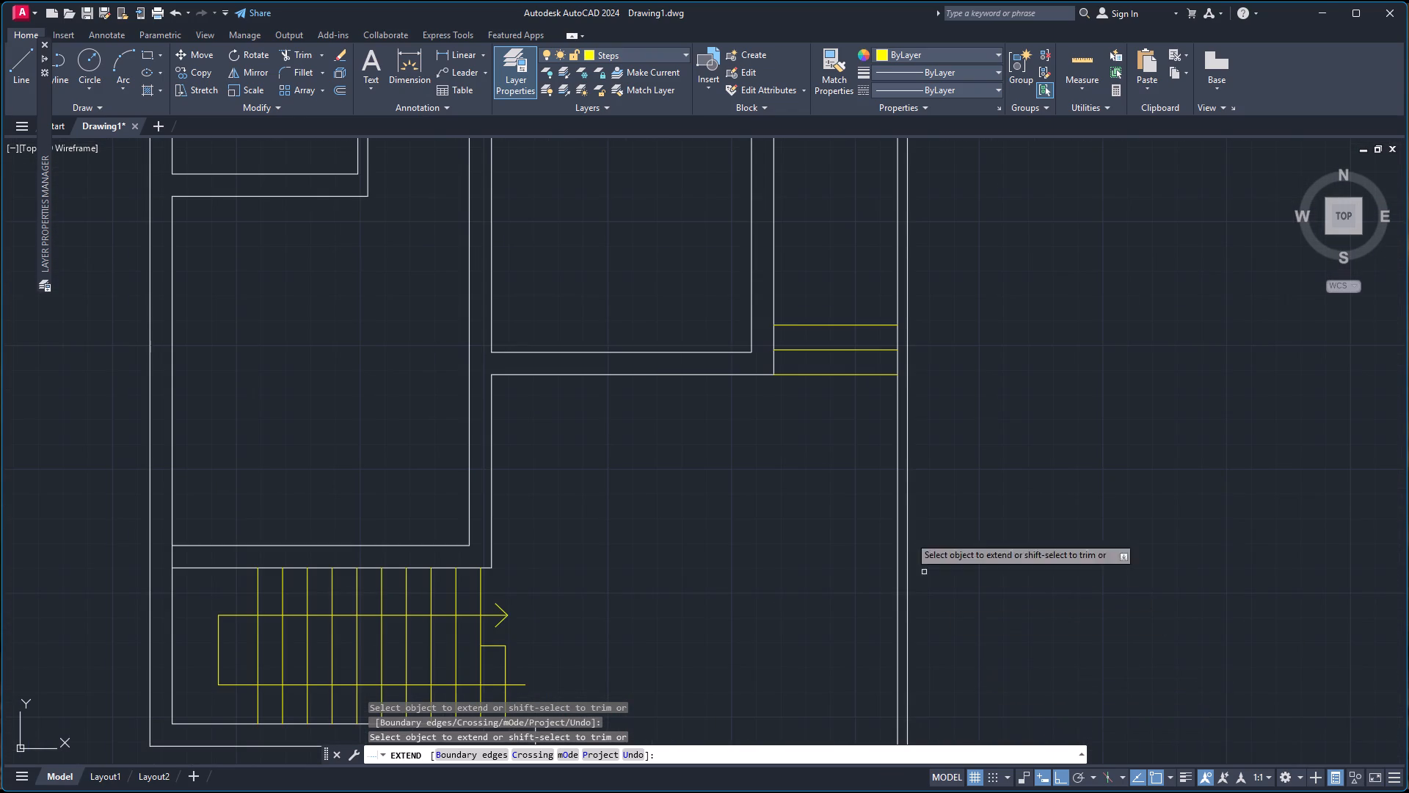
{"action": "scroll", "coordinate": [892, 419], "scroll_direction": "down", "scroll_amount": 3}
{"action": "scroll", "coordinate": [867, 247], "scroll_direction": "up", "scroll_amount": 1}
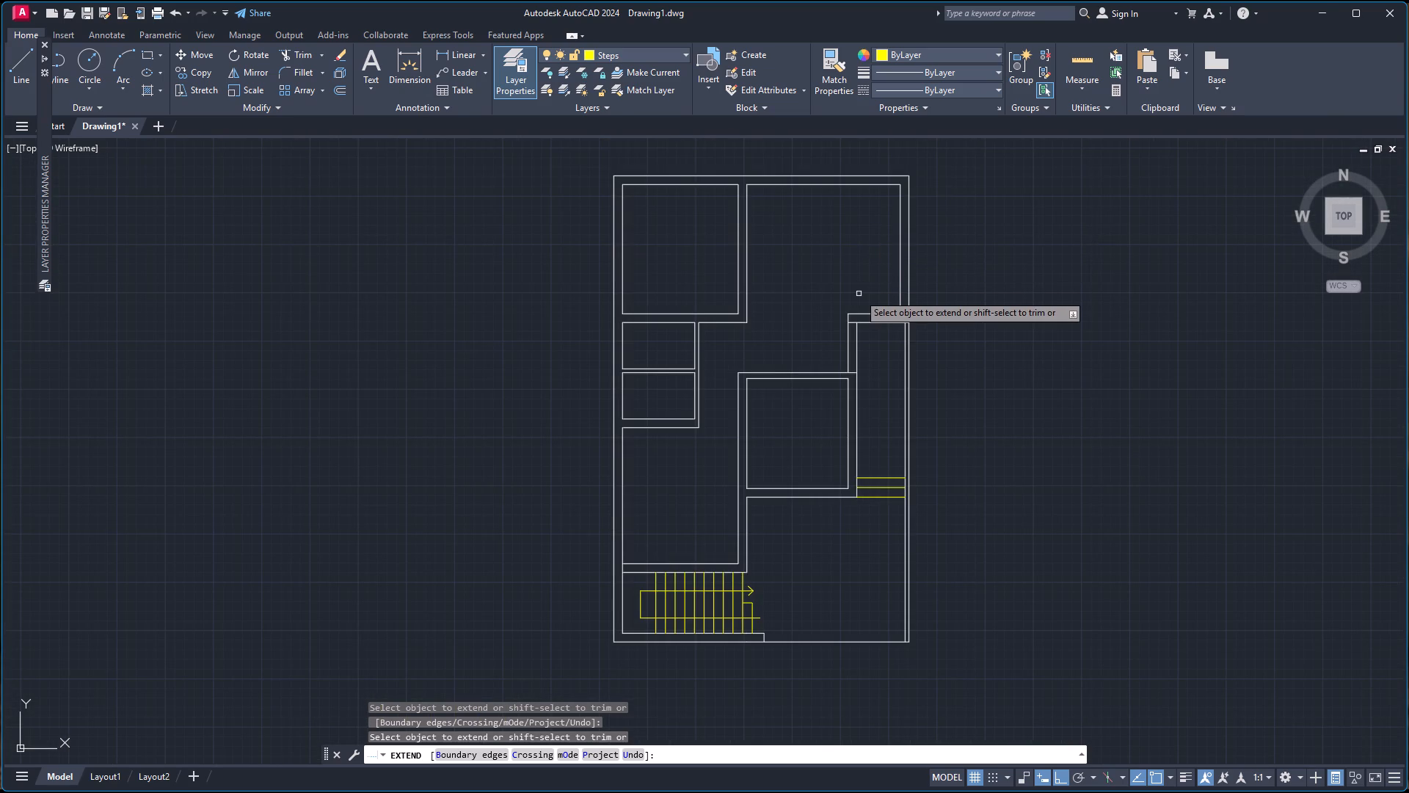
{"action": "scroll", "coordinate": [915, 521], "scroll_direction": "up", "scroll_amount": 2}
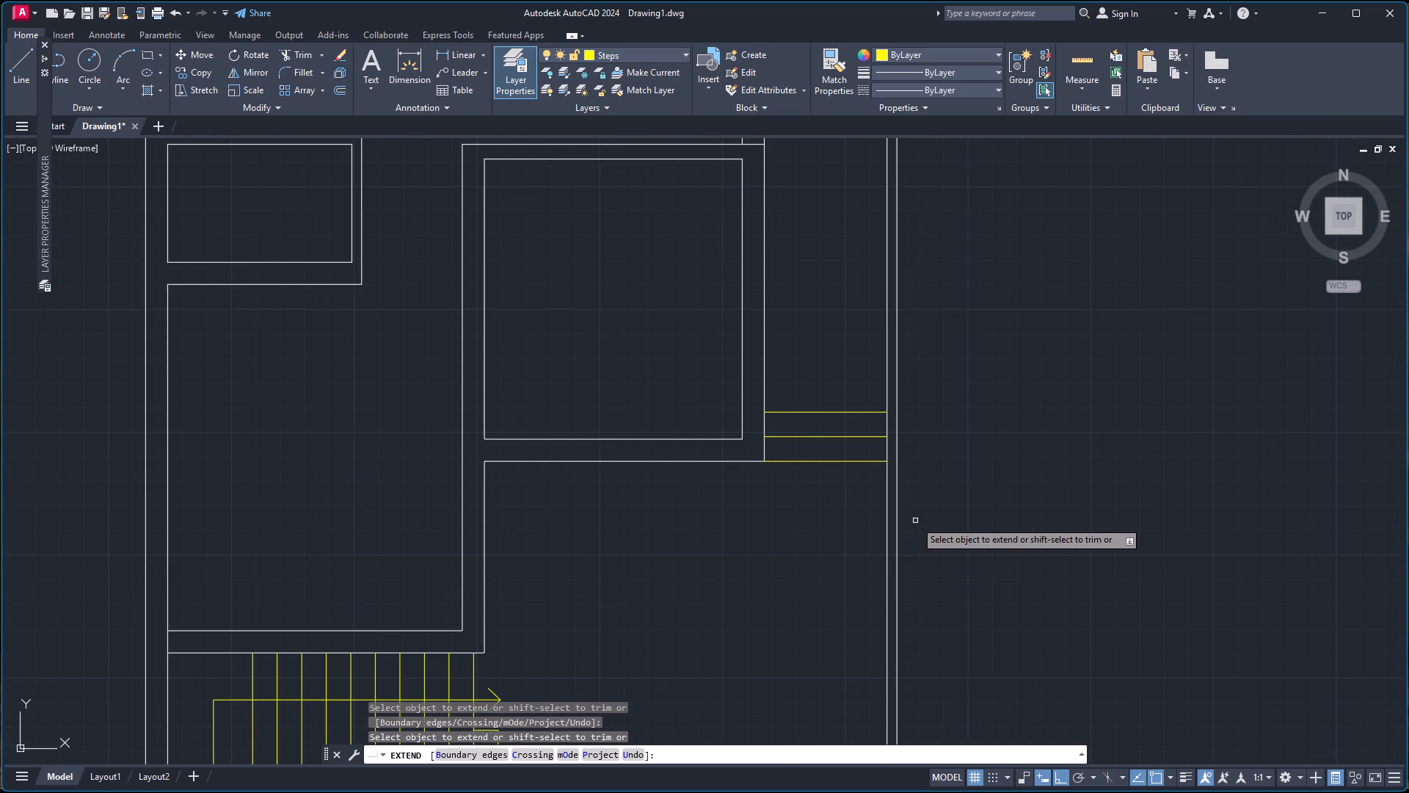
{"action": "scroll", "coordinate": [371, 375], "scroll_direction": "down", "scroll_amount": 3}
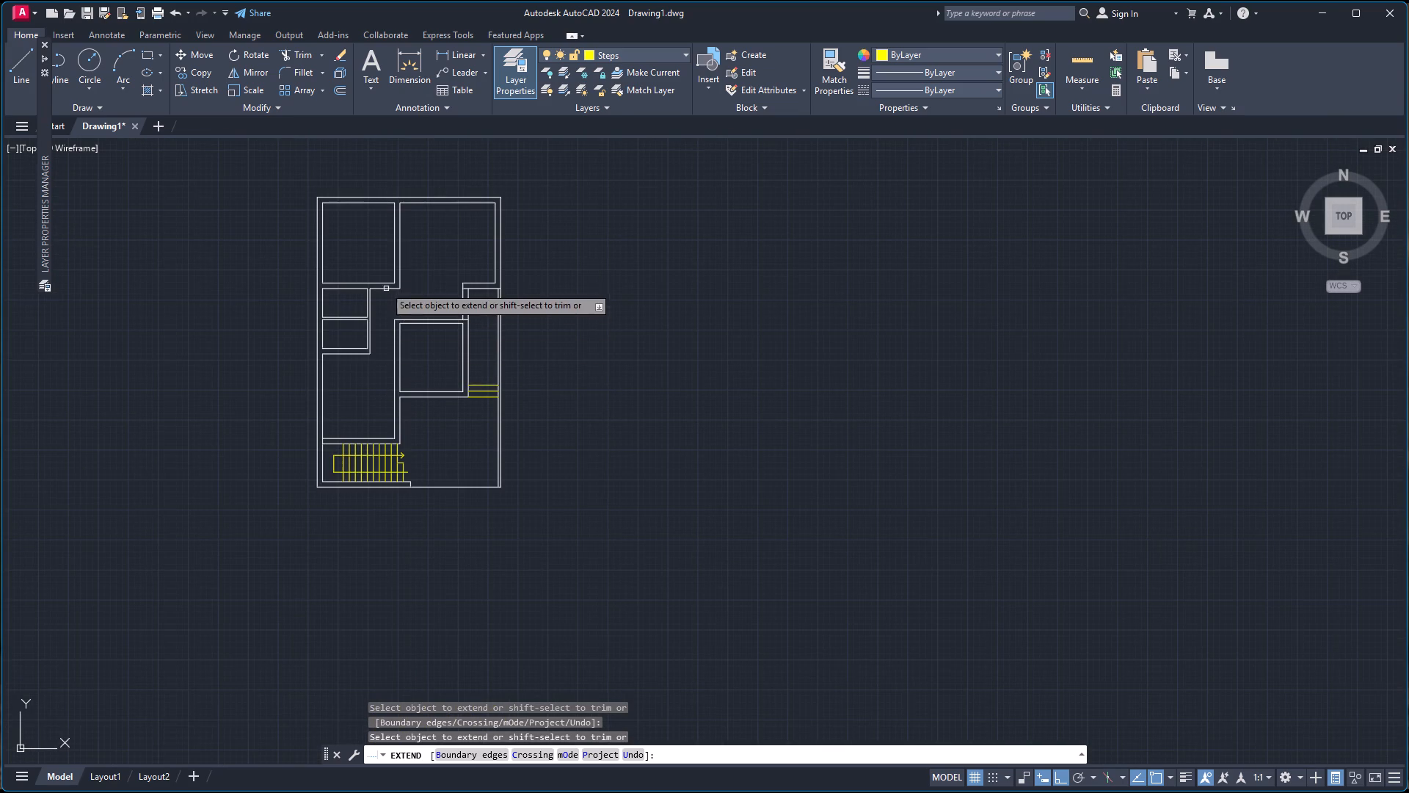
{"action": "scroll", "coordinate": [362, 209], "scroll_direction": "up", "scroll_amount": 2}
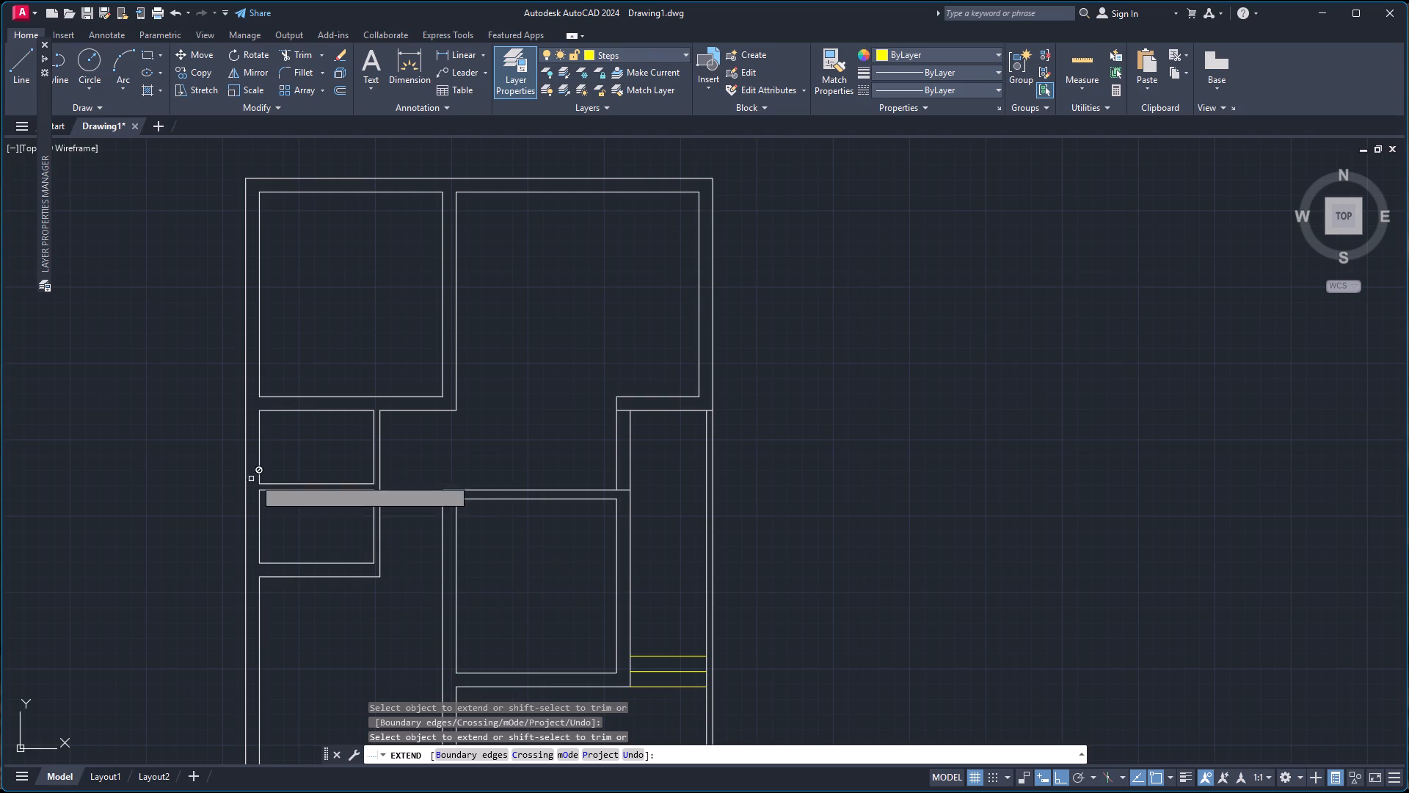
On the Walls layer, draw a jamb line across the 9" wall below the lower small room, 3" in from the room's inner right corner.
{"action": "scroll", "coordinate": [261, 475], "scroll_direction": "up", "scroll_amount": 1}
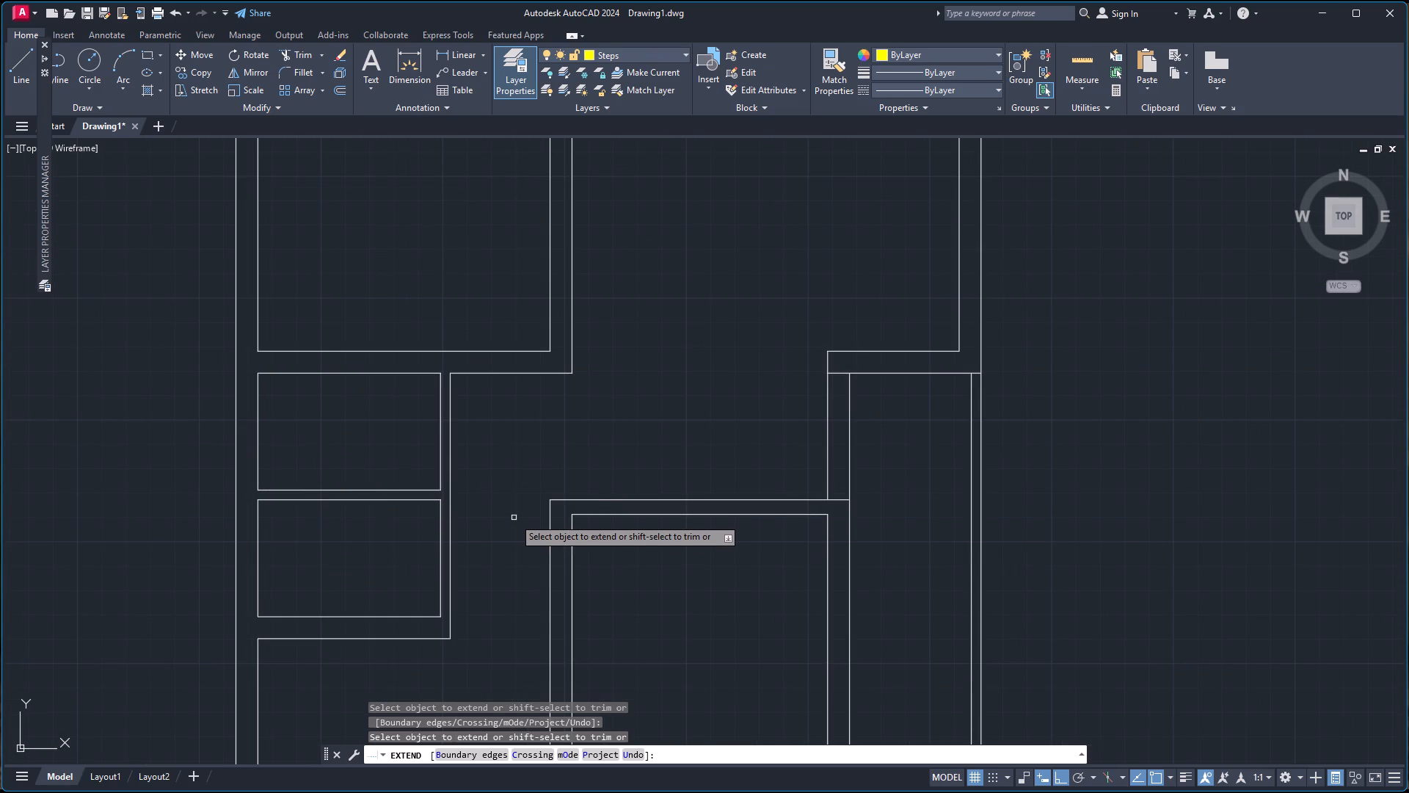
{"action": "key", "text": "Escape"}
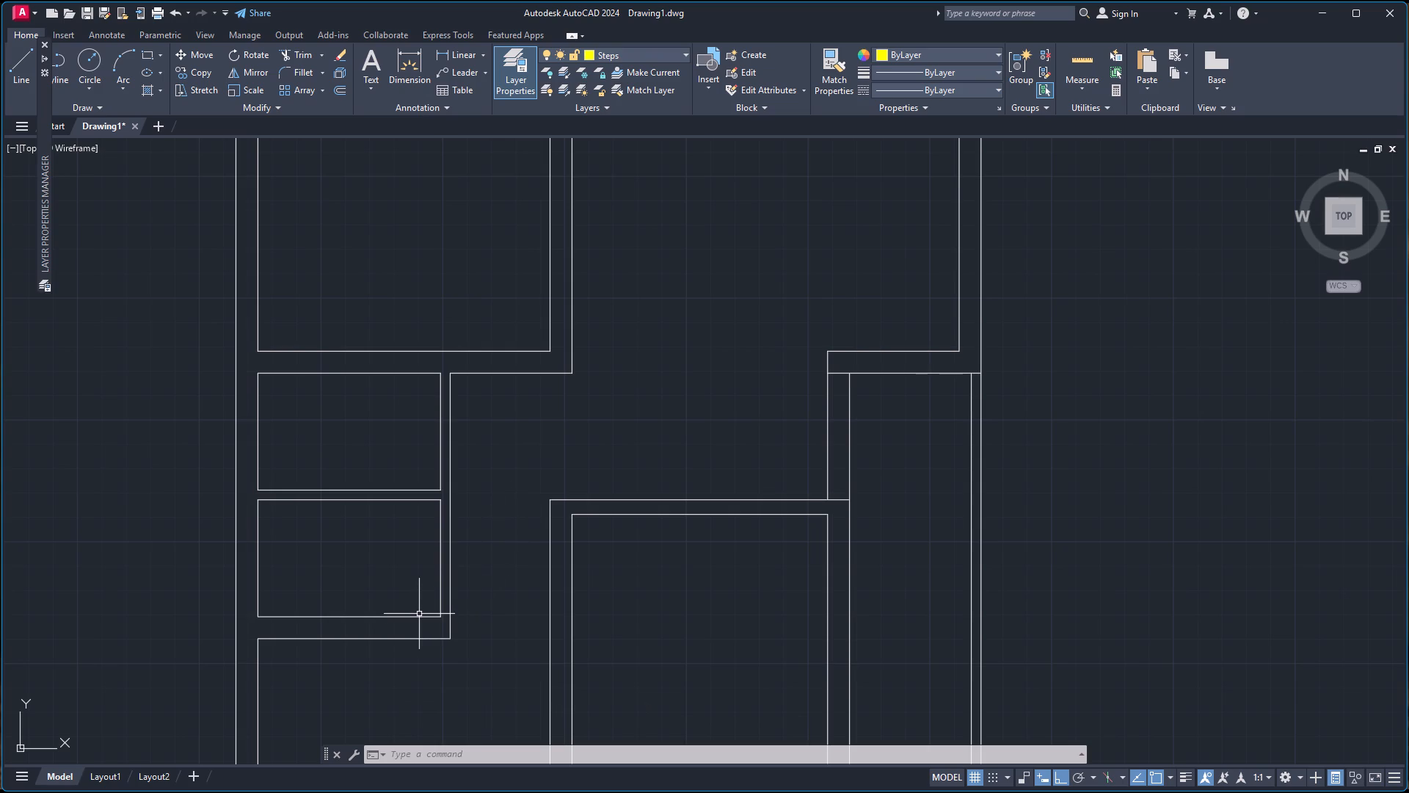
{"action": "key", "text": "l"}
{"action": "key", "text": "Return"}
{"action": "left_click", "coordinate": [658, 53]}
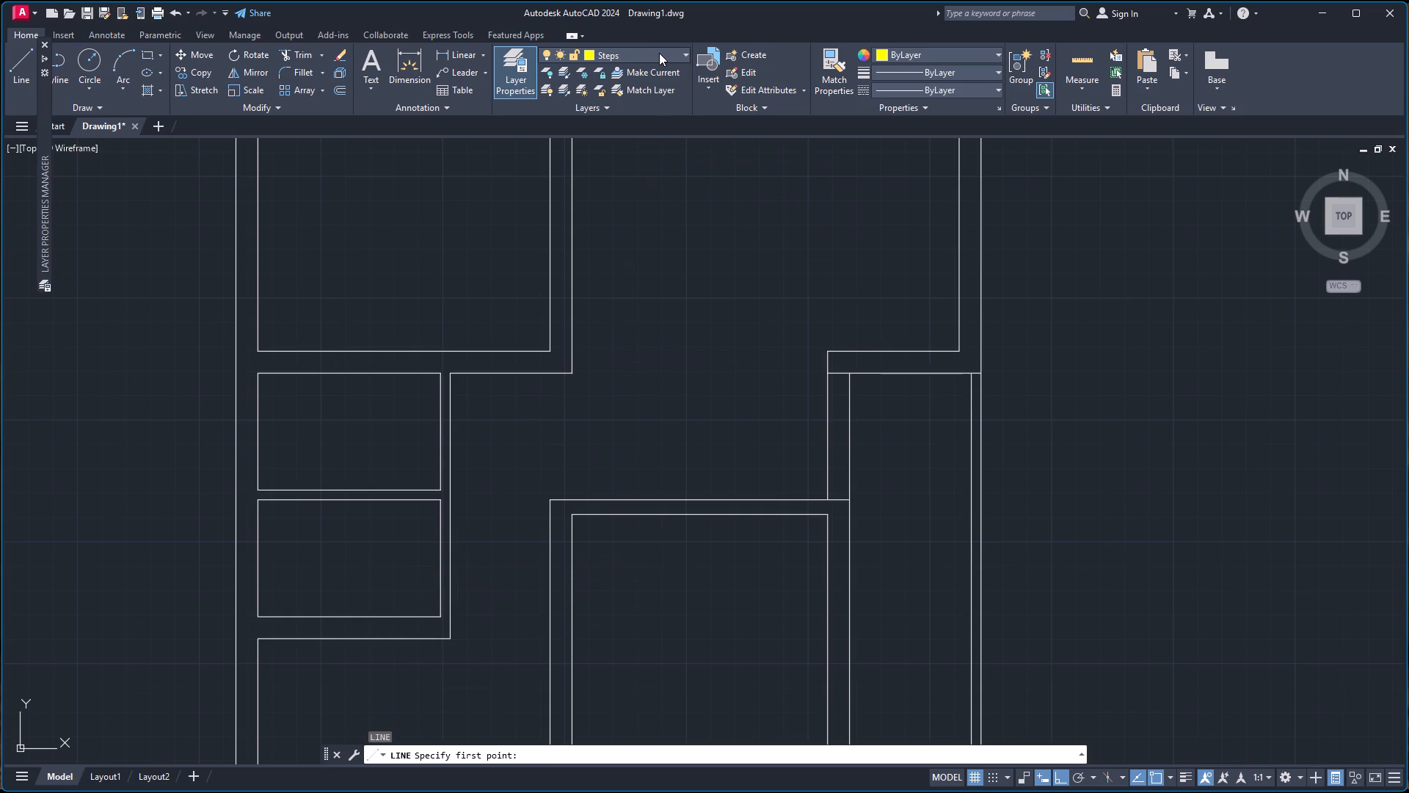
{"action": "left_click", "coordinate": [638, 101]}
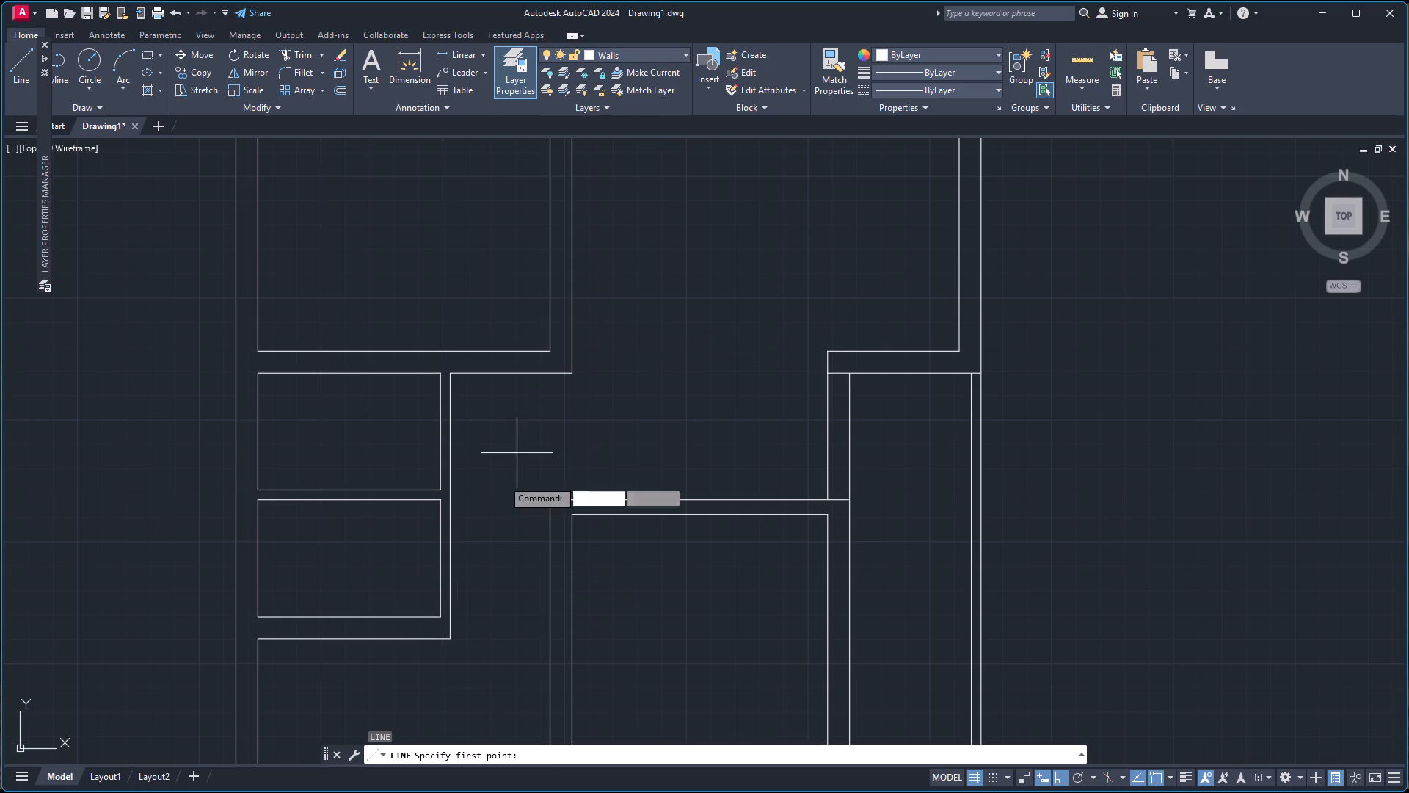
{"action": "scroll", "coordinate": [465, 609], "scroll_direction": "up", "scroll_amount": 3}
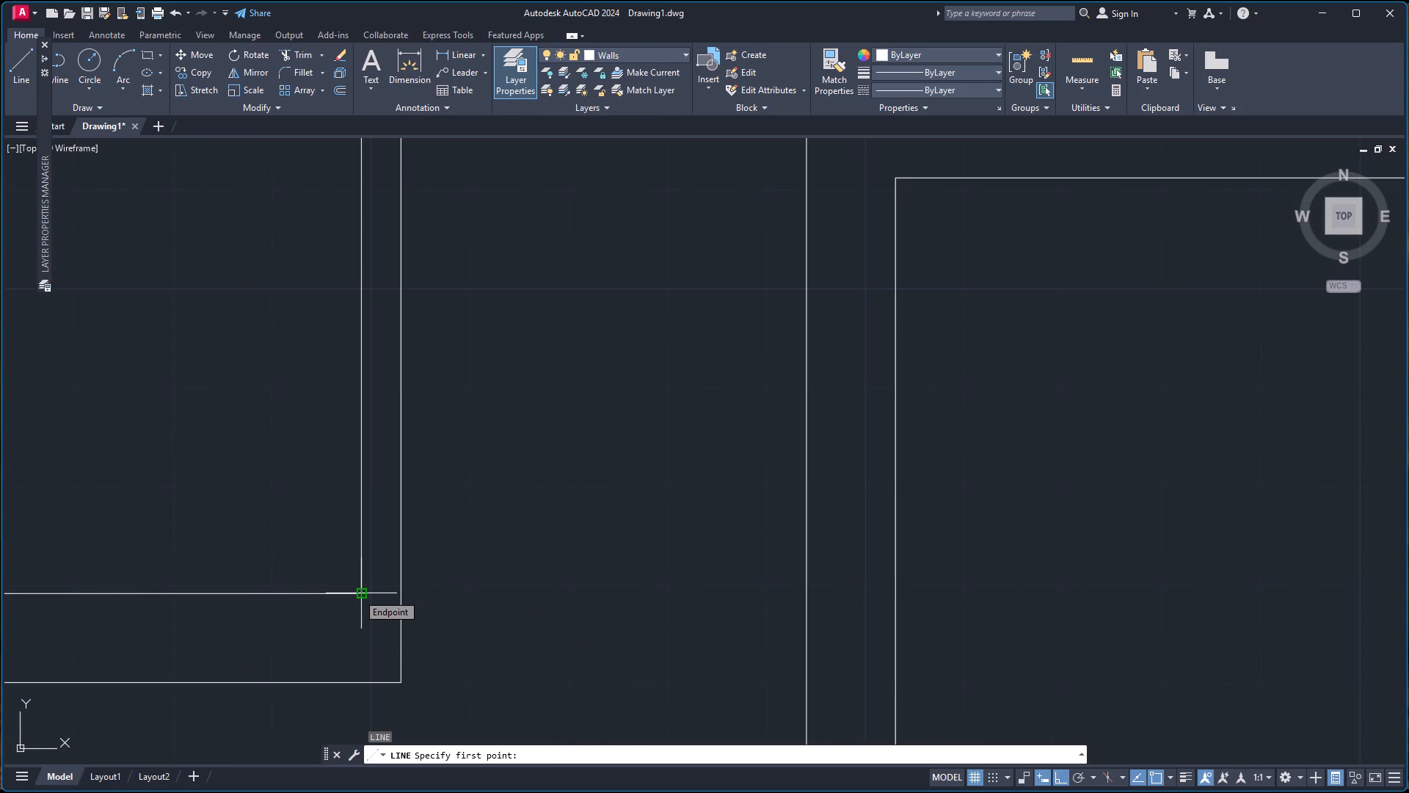
{"action": "key", "text": "l"}
{"action": "key", "text": "BackSpace"}
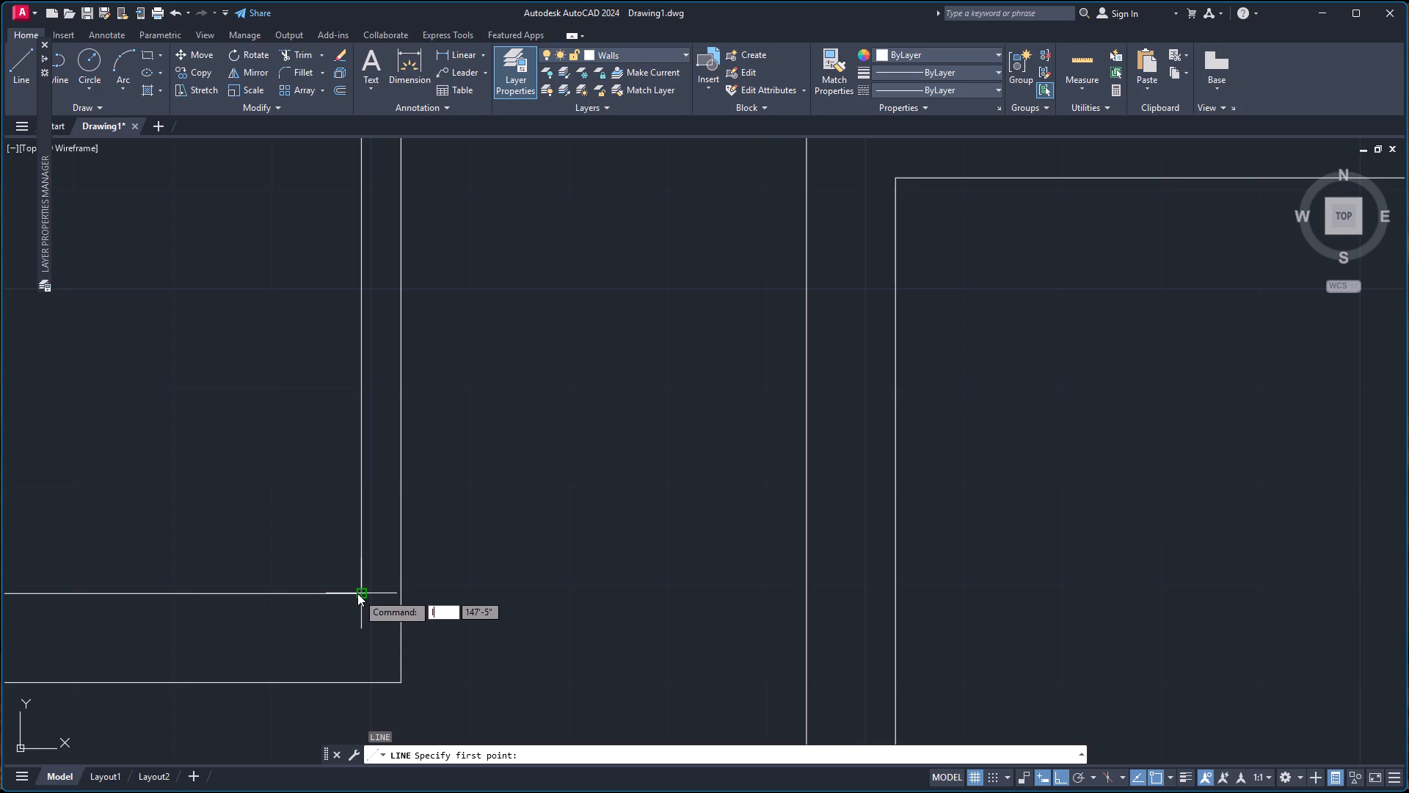
{"action": "type", "text": "tk"}
{"action": "key", "text": "Return"}
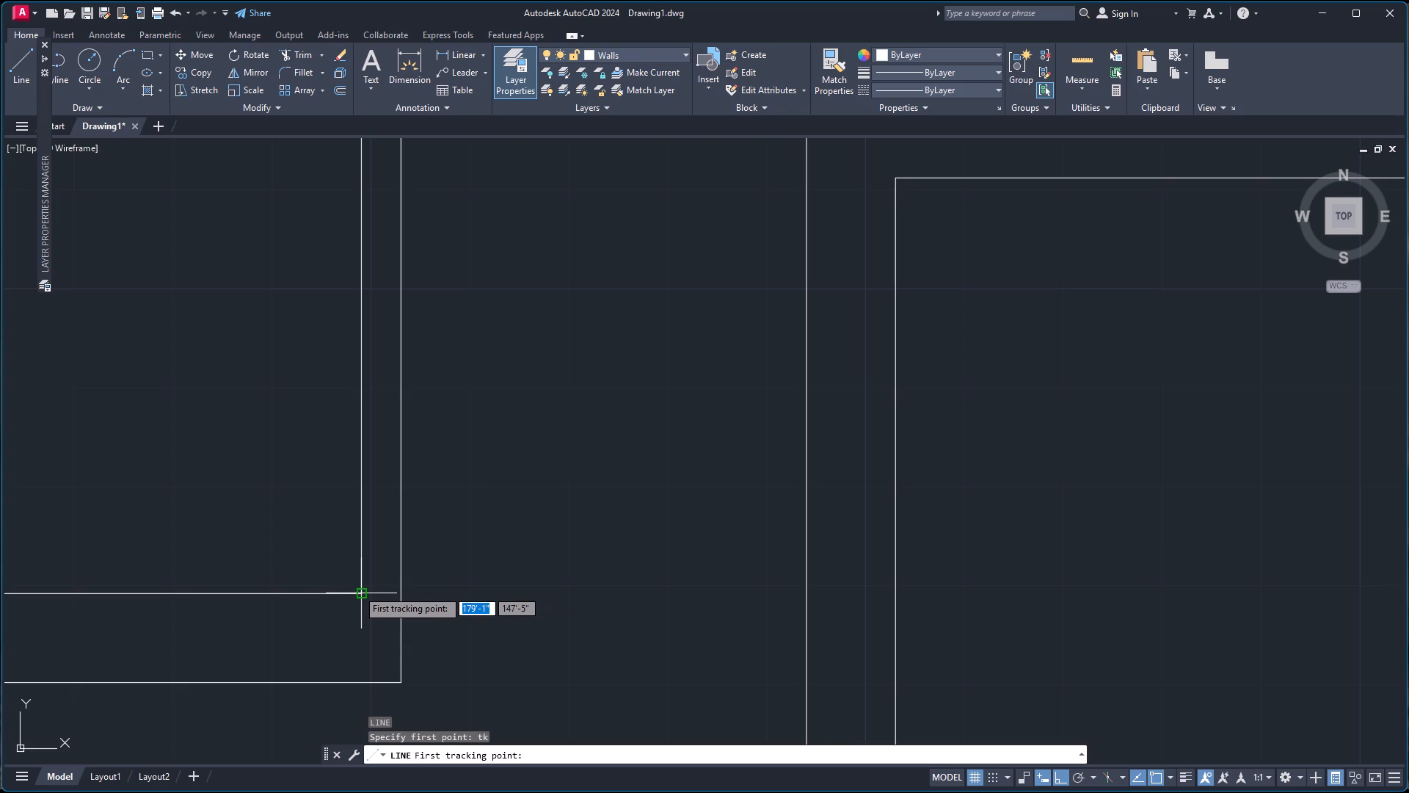
{"action": "left_click", "coordinate": [357, 590]}
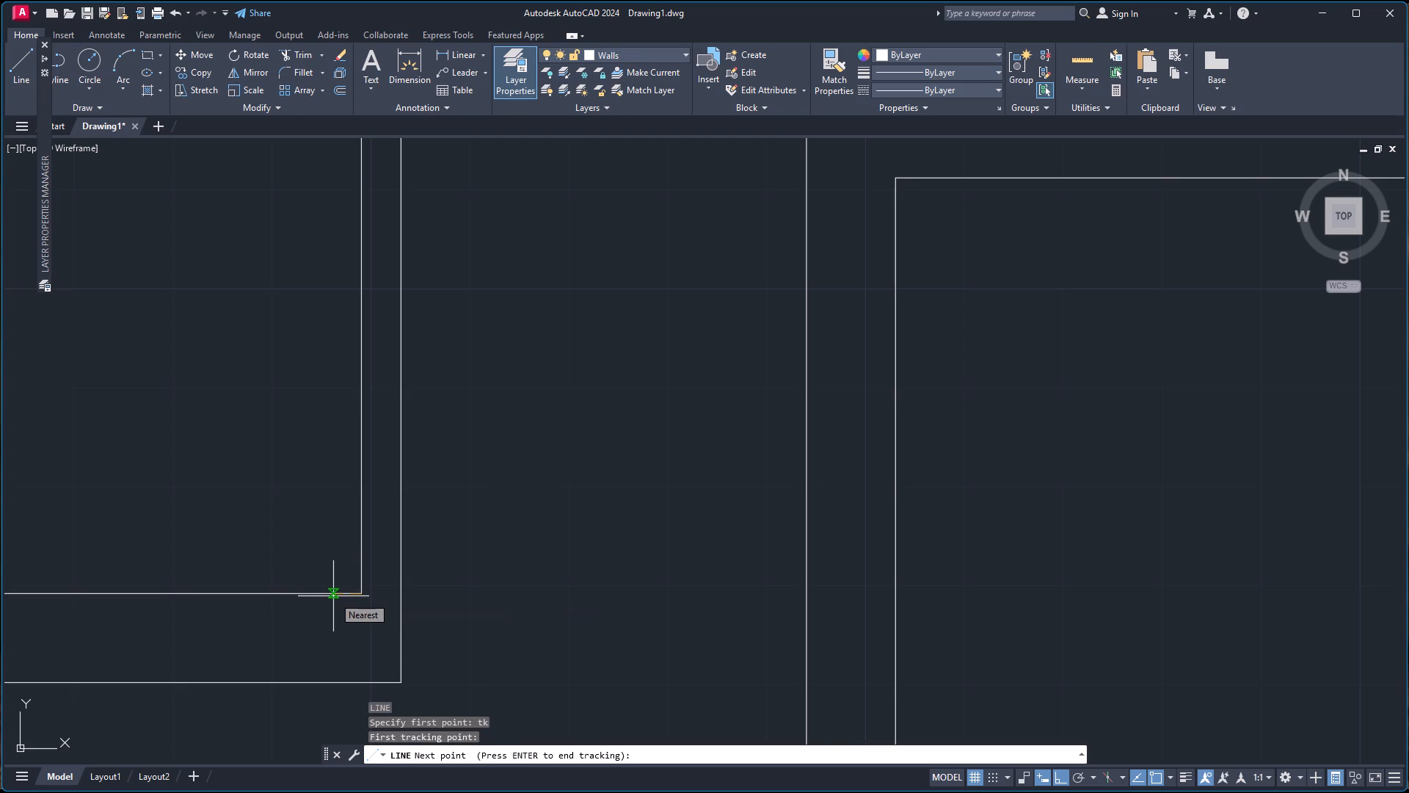
{"action": "key", "text": "3"}
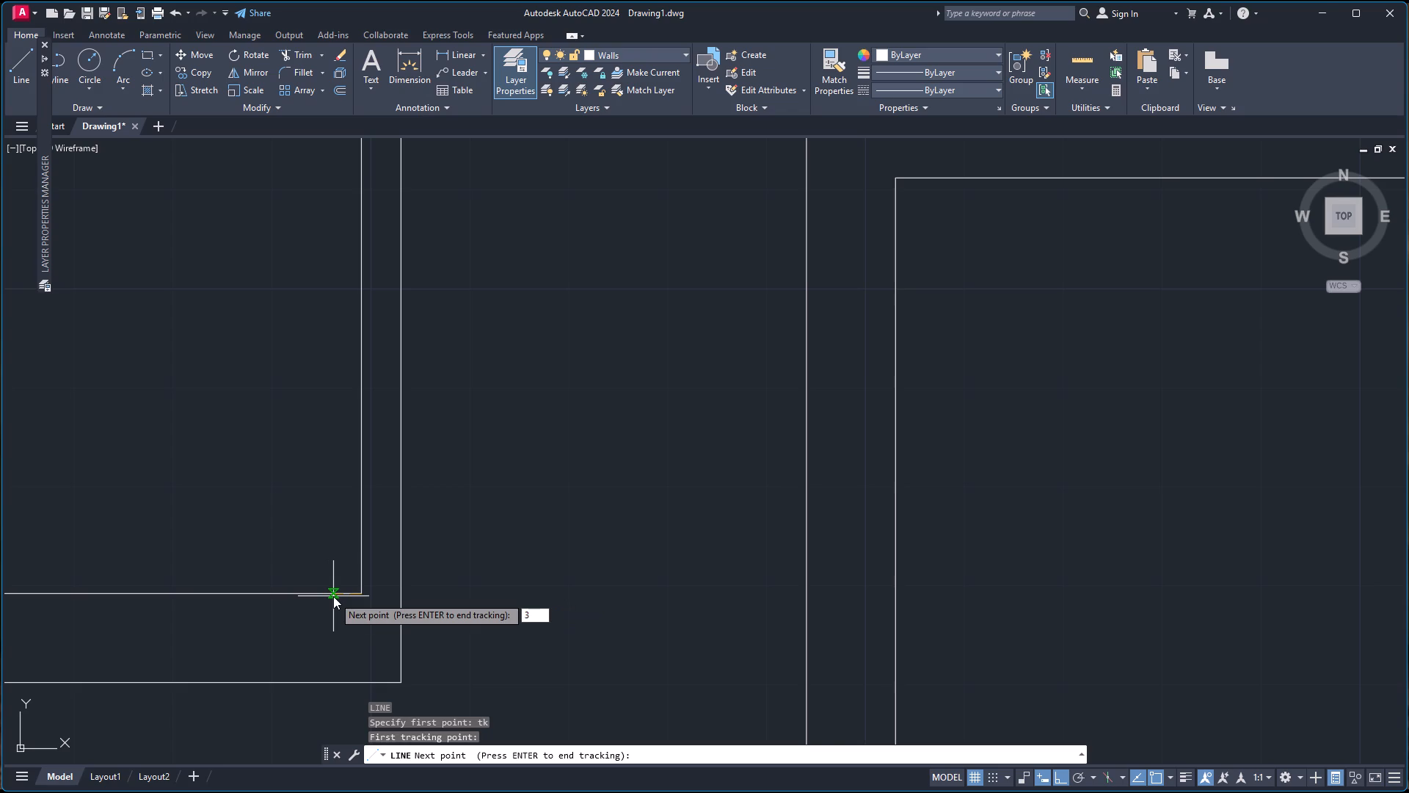
{"action": "key", "text": "Return"}
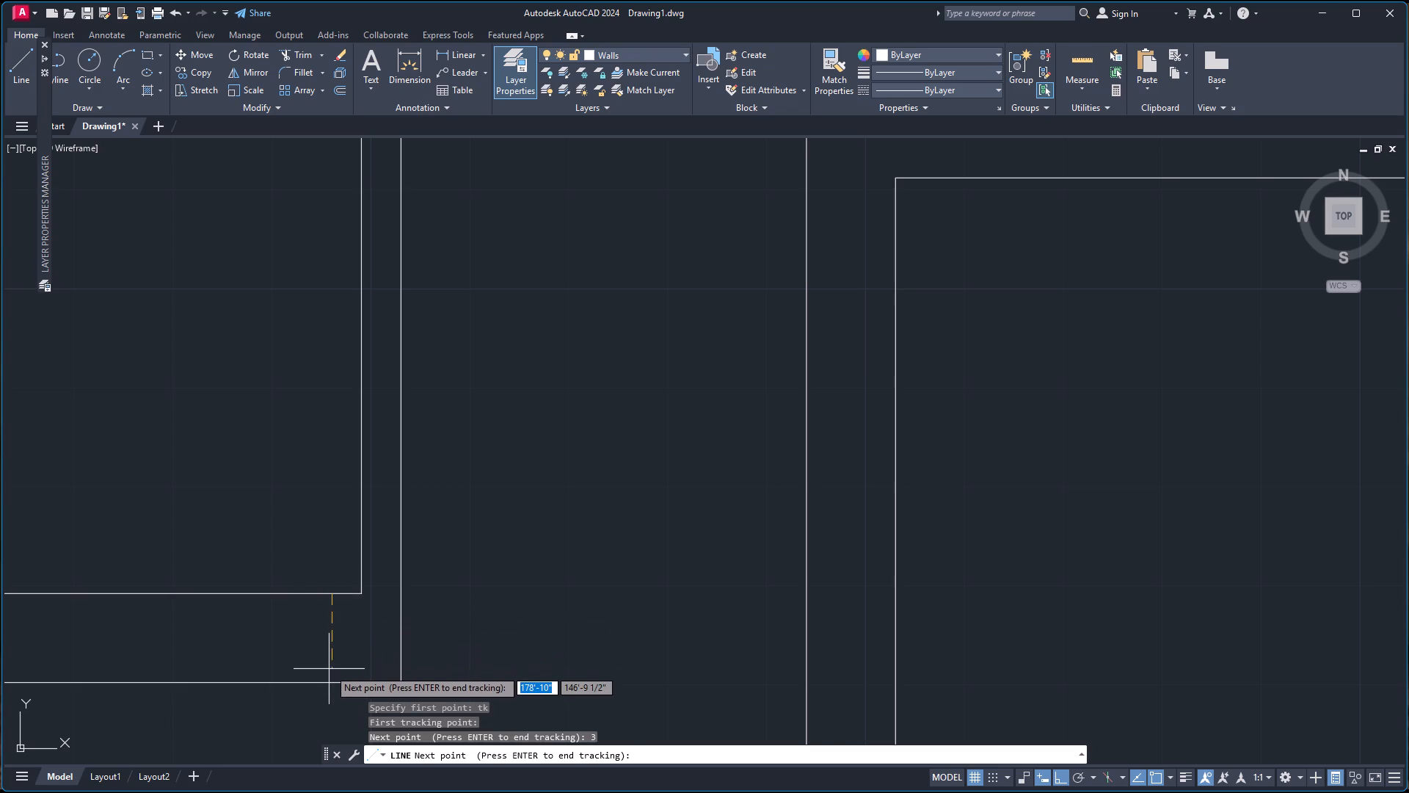
{"action": "key", "text": "Return"}
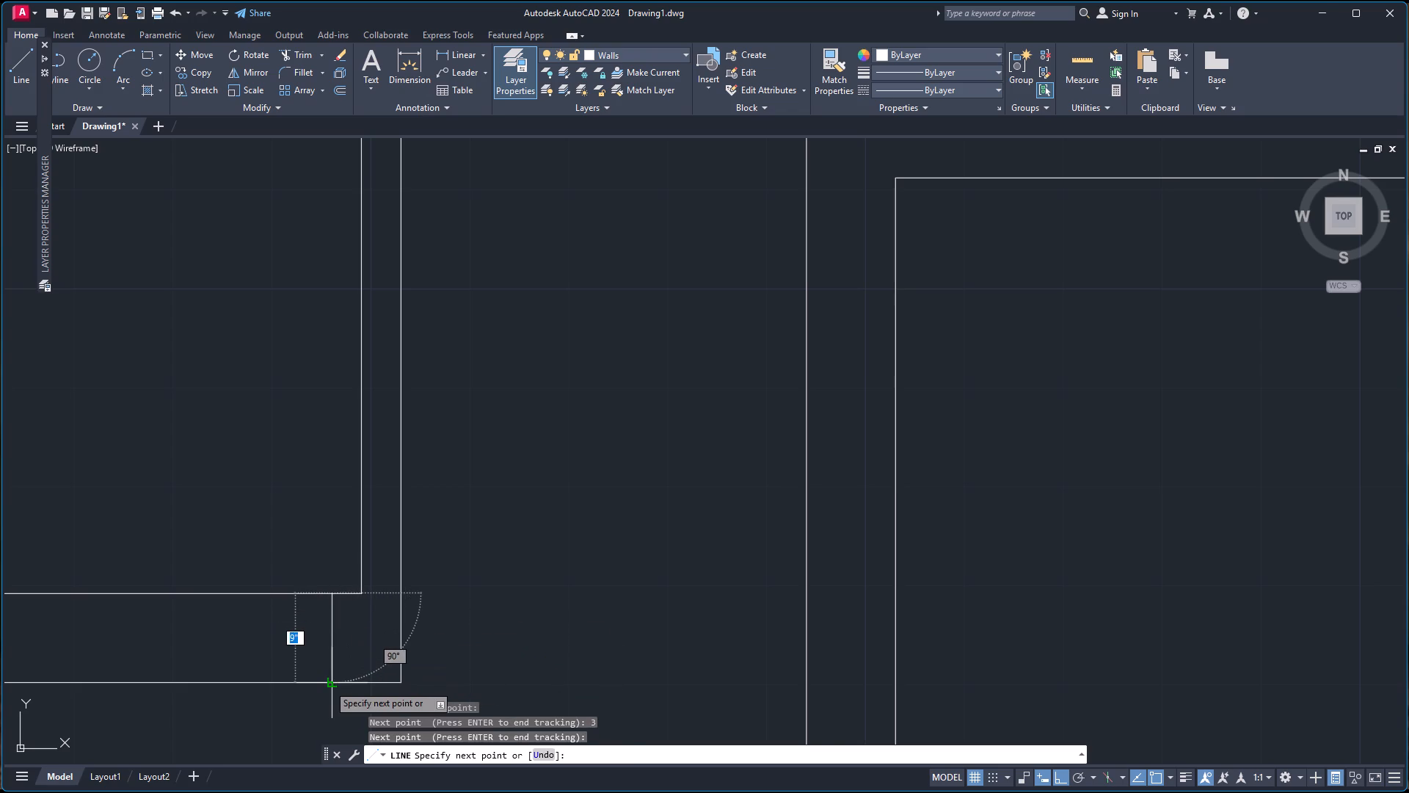
{"action": "left_click", "coordinate": [328, 684]}
{"action": "key", "text": "space"}
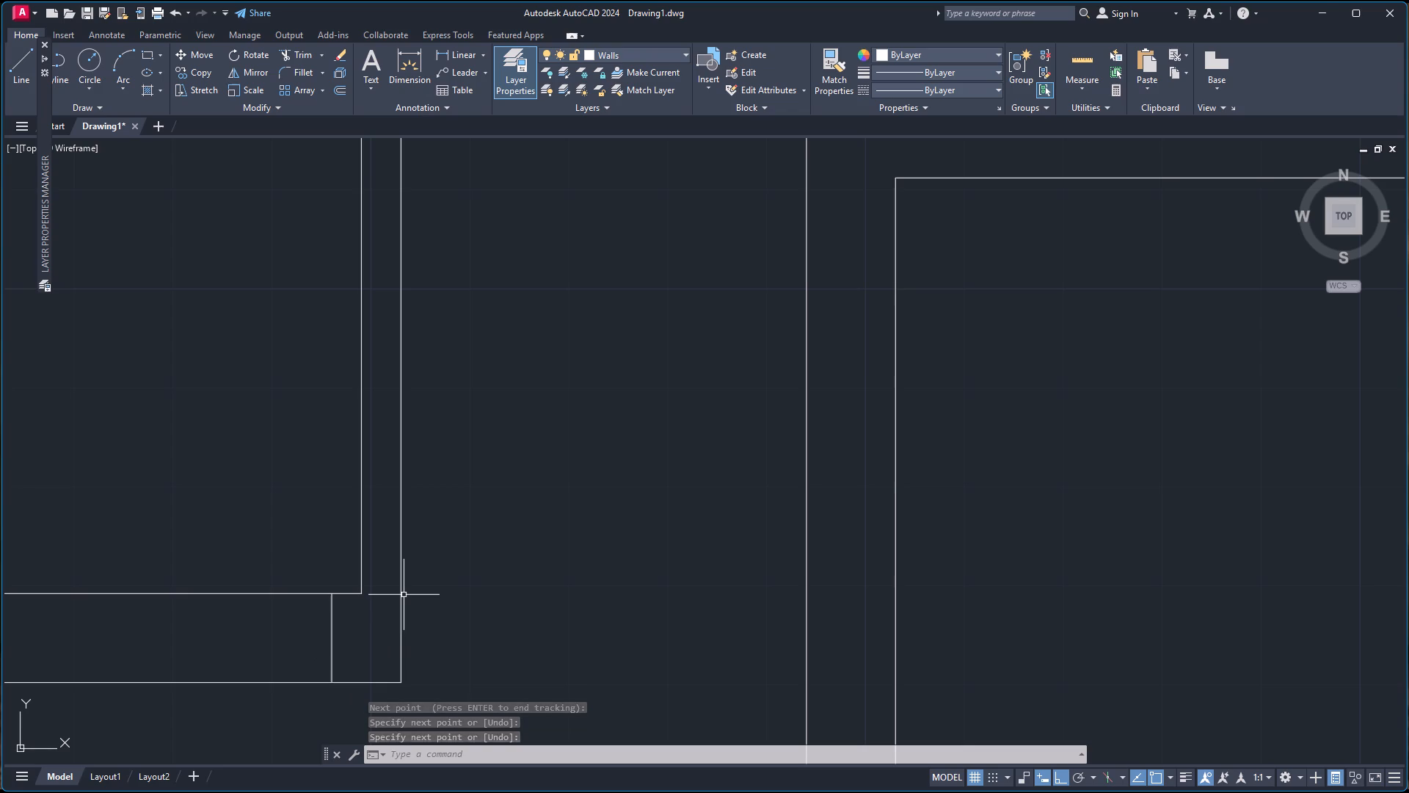
Draw a 3" by 9" jamb projecting into the opening from the lower outer corner of the small rooms' partition.
{"action": "key", "text": "l"}
{"action": "key", "text": "Return"}
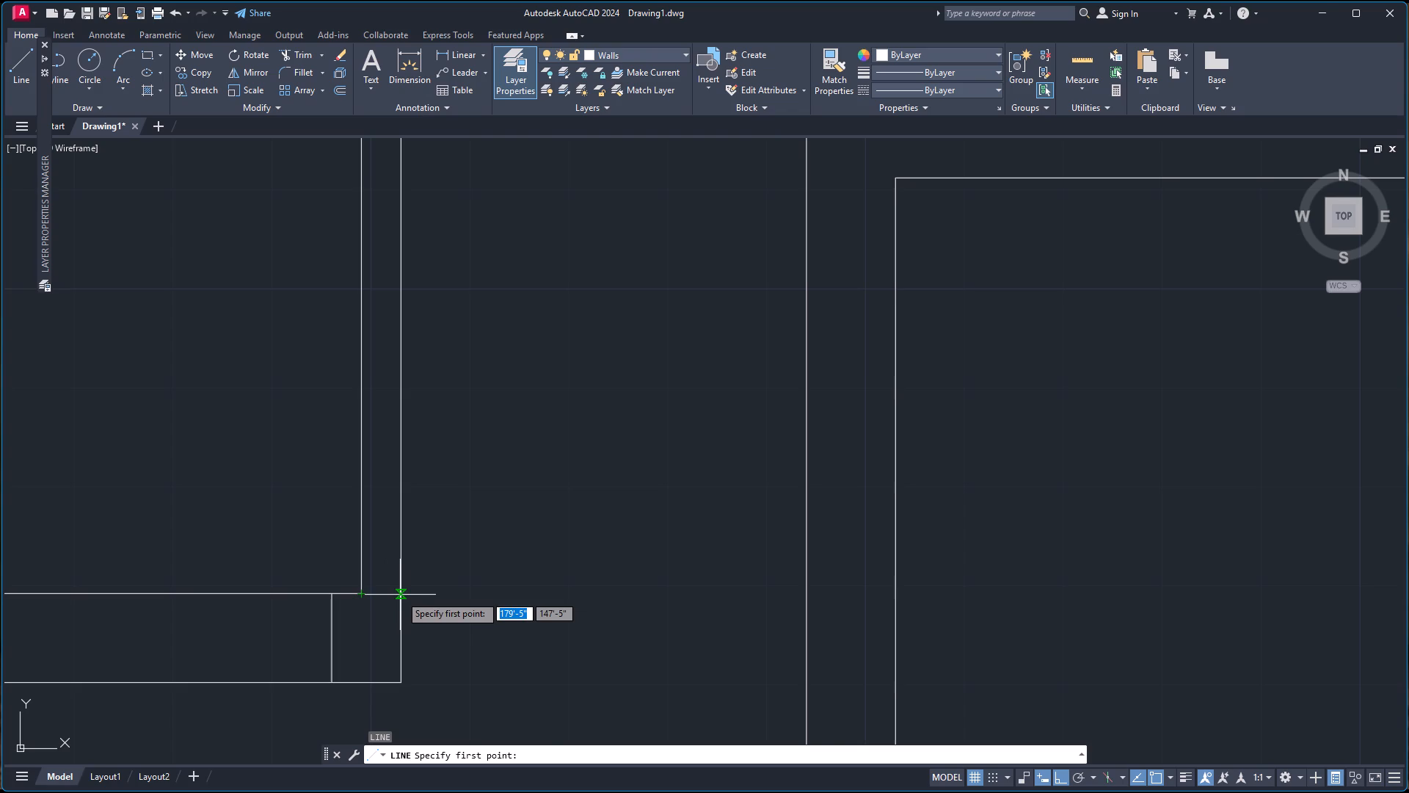
{"action": "left_click", "coordinate": [400, 595]}
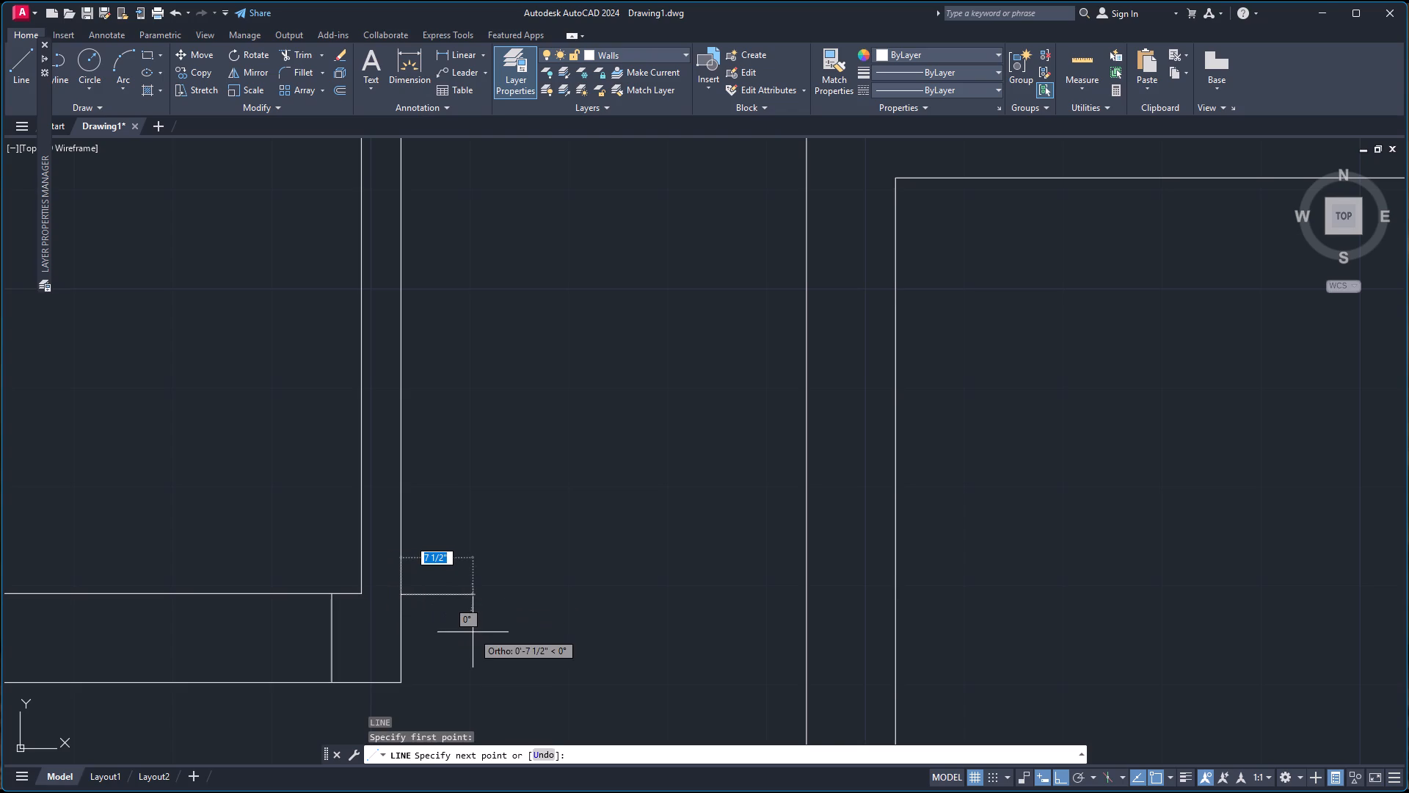
{"action": "type", "text": "3'"}
{"action": "key", "text": "Return"}
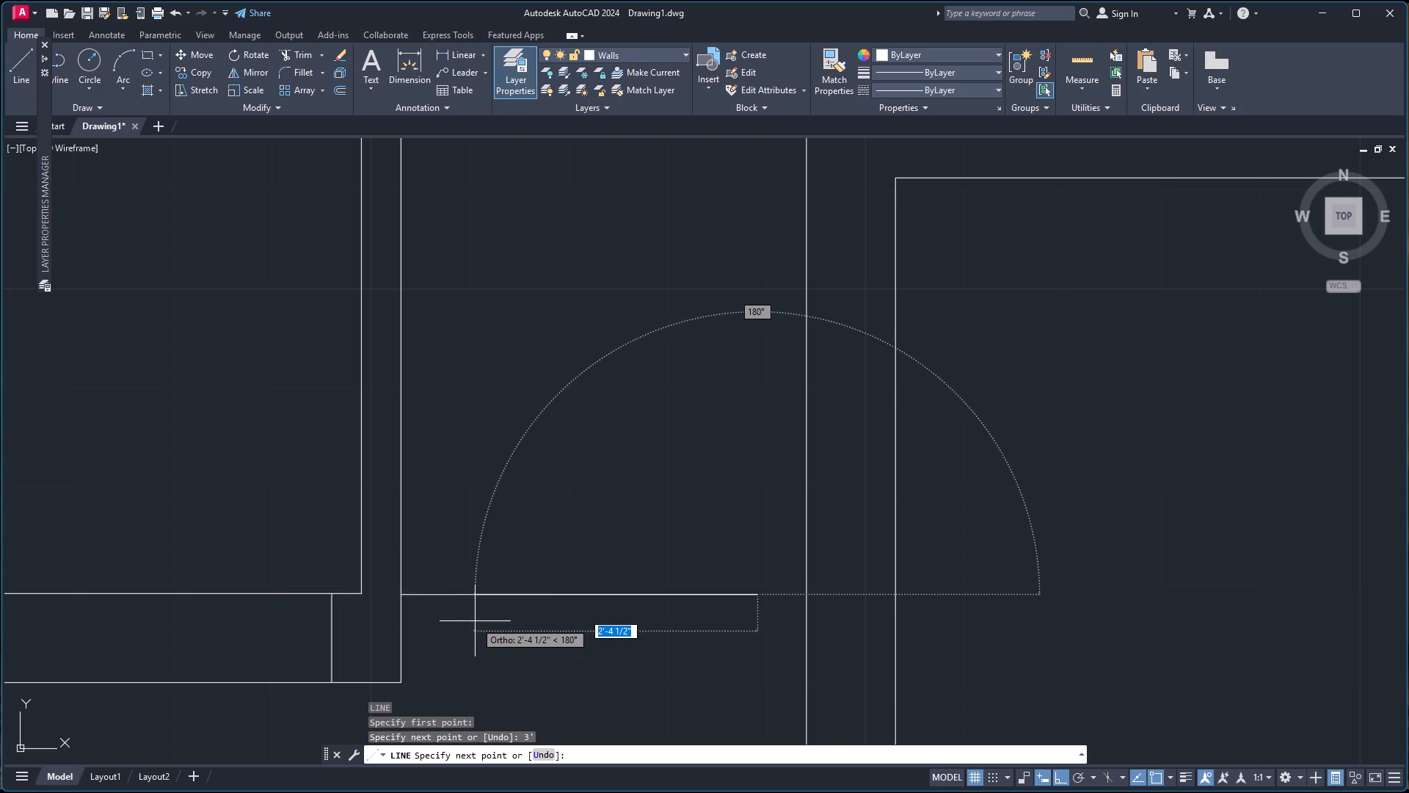
{"action": "key", "text": "ctrl+z"}
{"action": "key", "text": "3"}
{"action": "key", "text": "Return"}
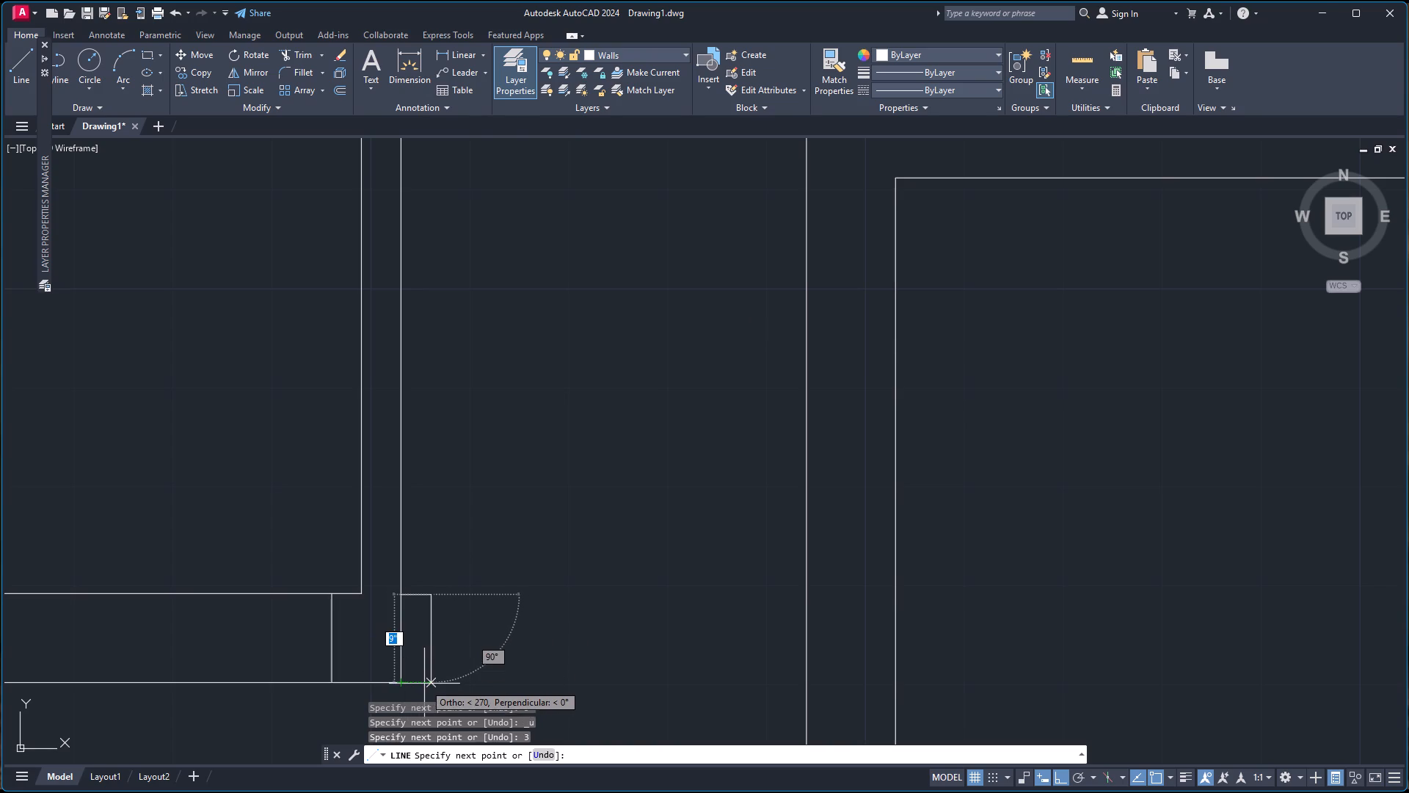
{"action": "left_click", "coordinate": [432, 683]}
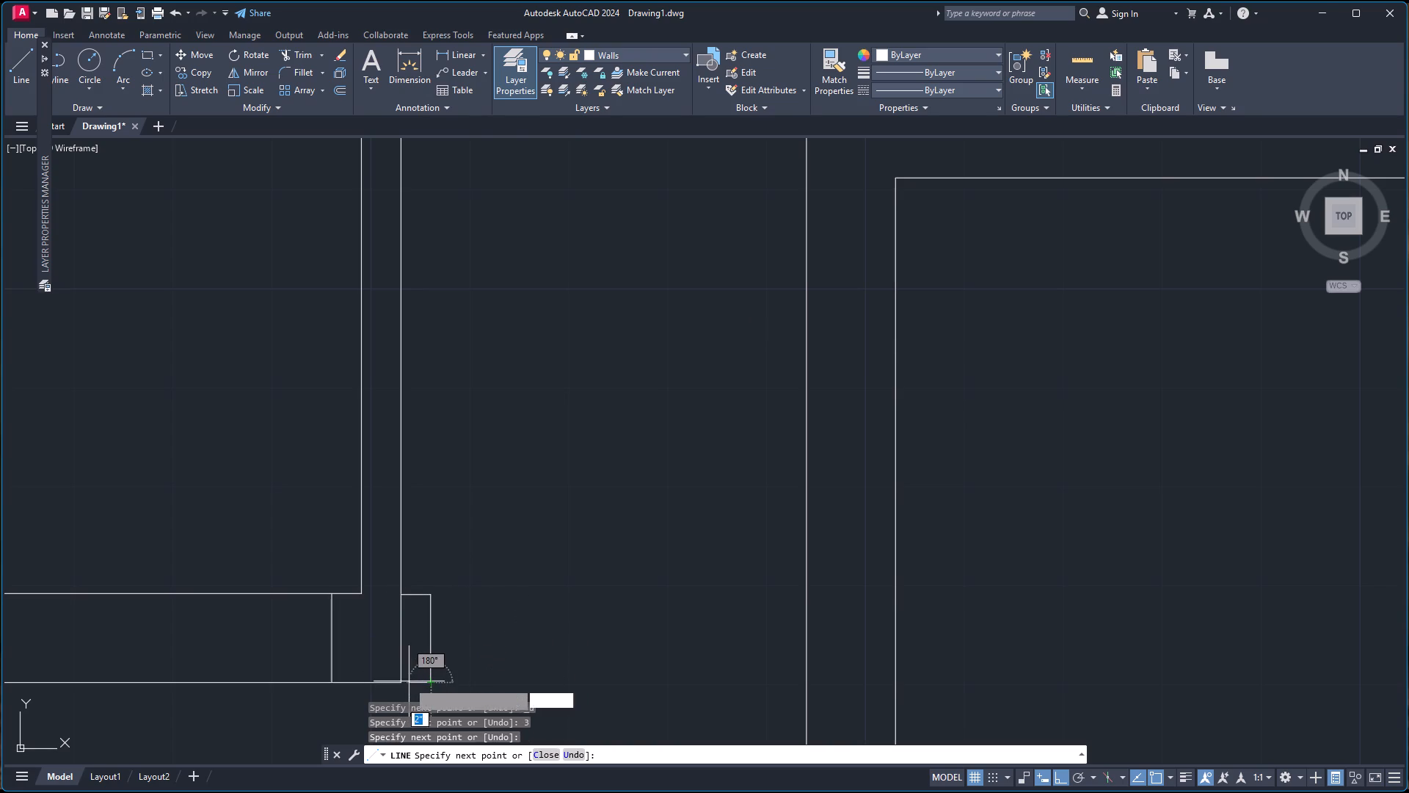
{"action": "left_click", "coordinate": [404, 684]}
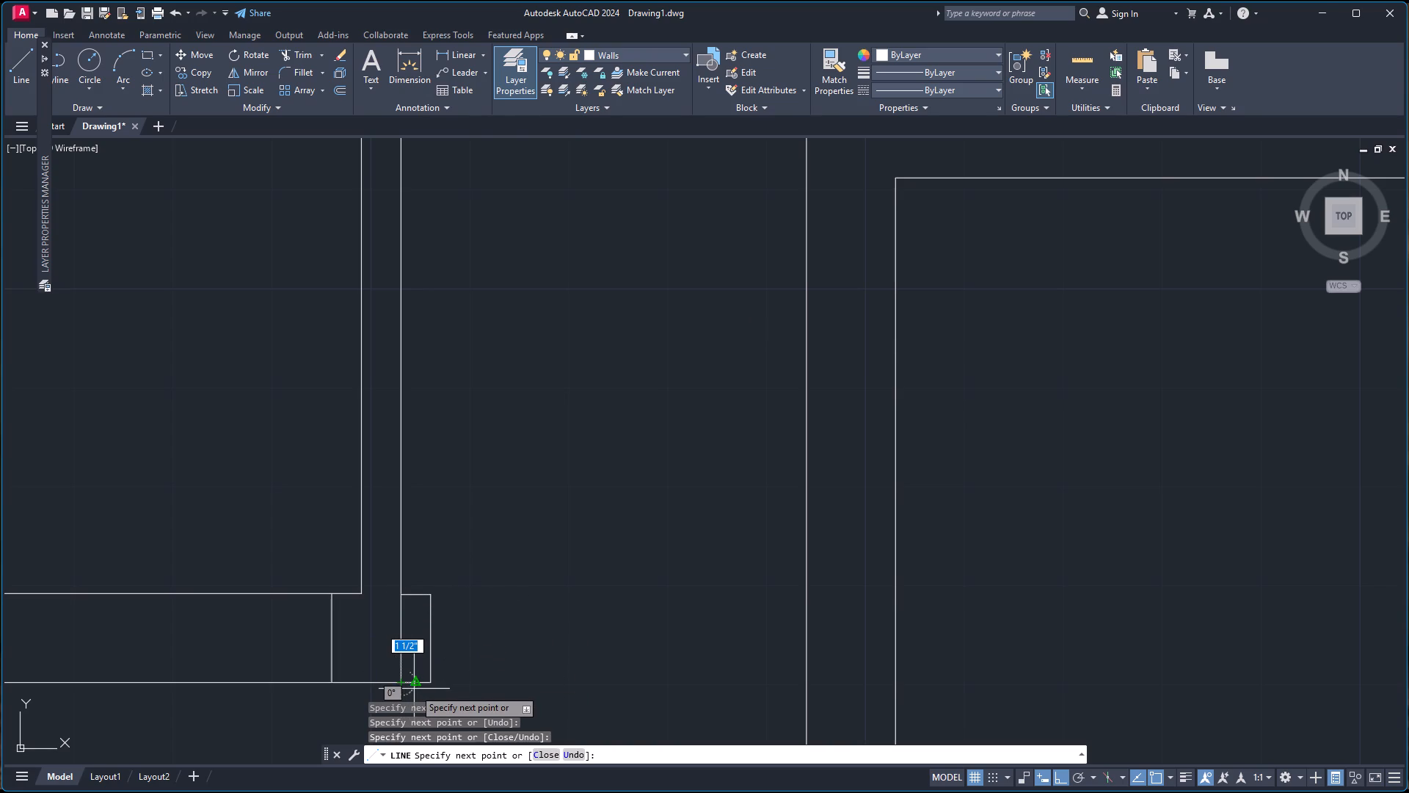
{"action": "key", "text": "Escape"}
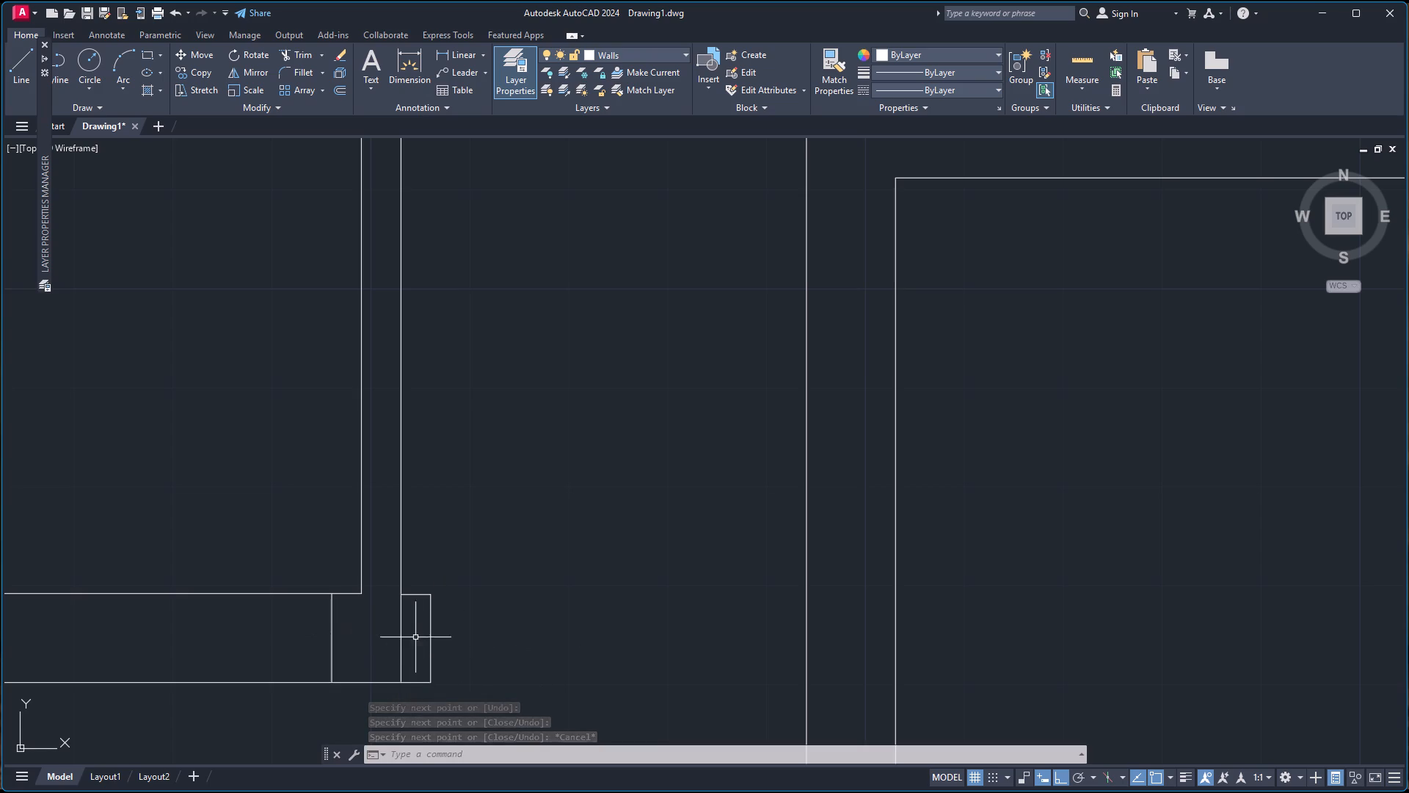
Draw a matching 3" by 9" jamb on the middle room's left wall, directly across the opening and aligned with the first jamb.
{"action": "key", "text": "l"}
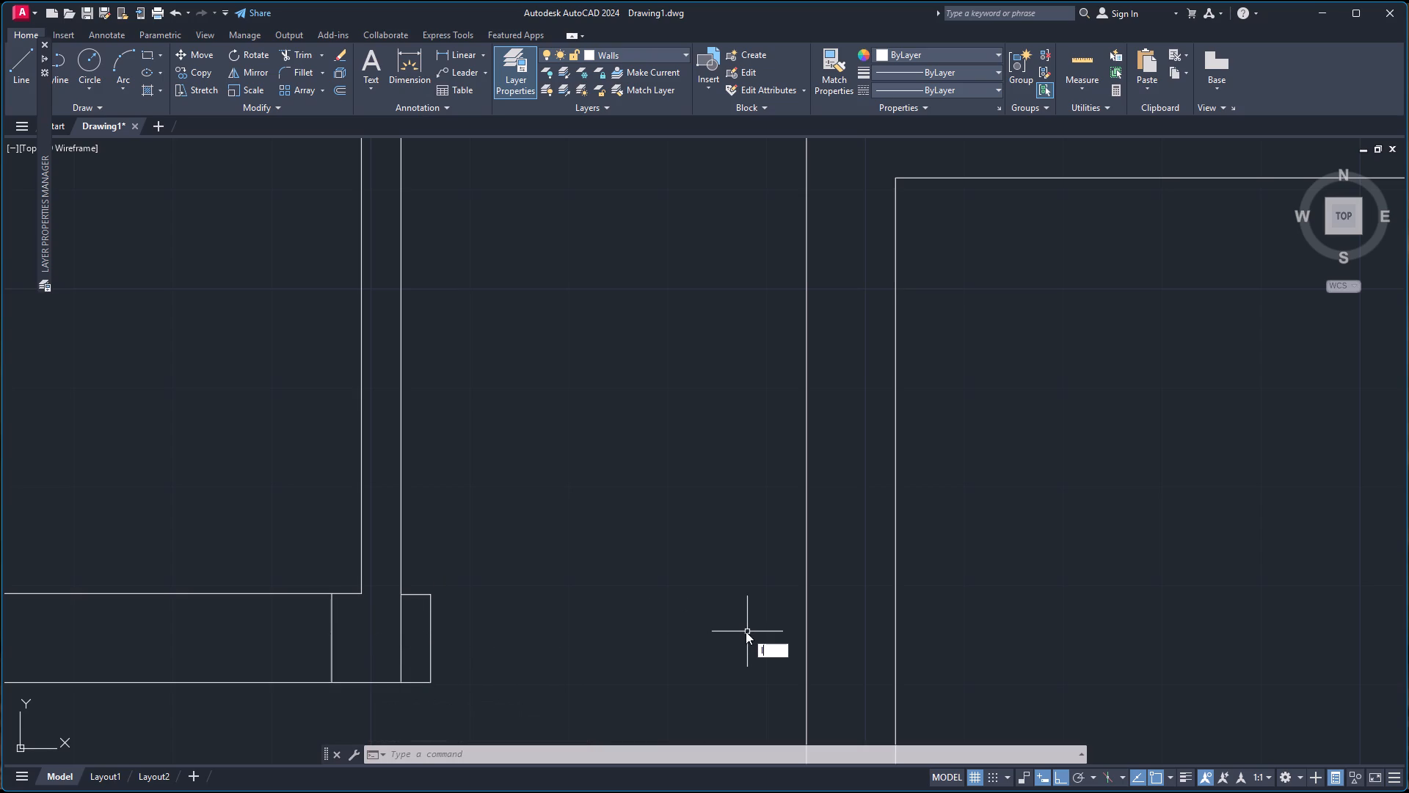
{"action": "key", "text": "Return"}
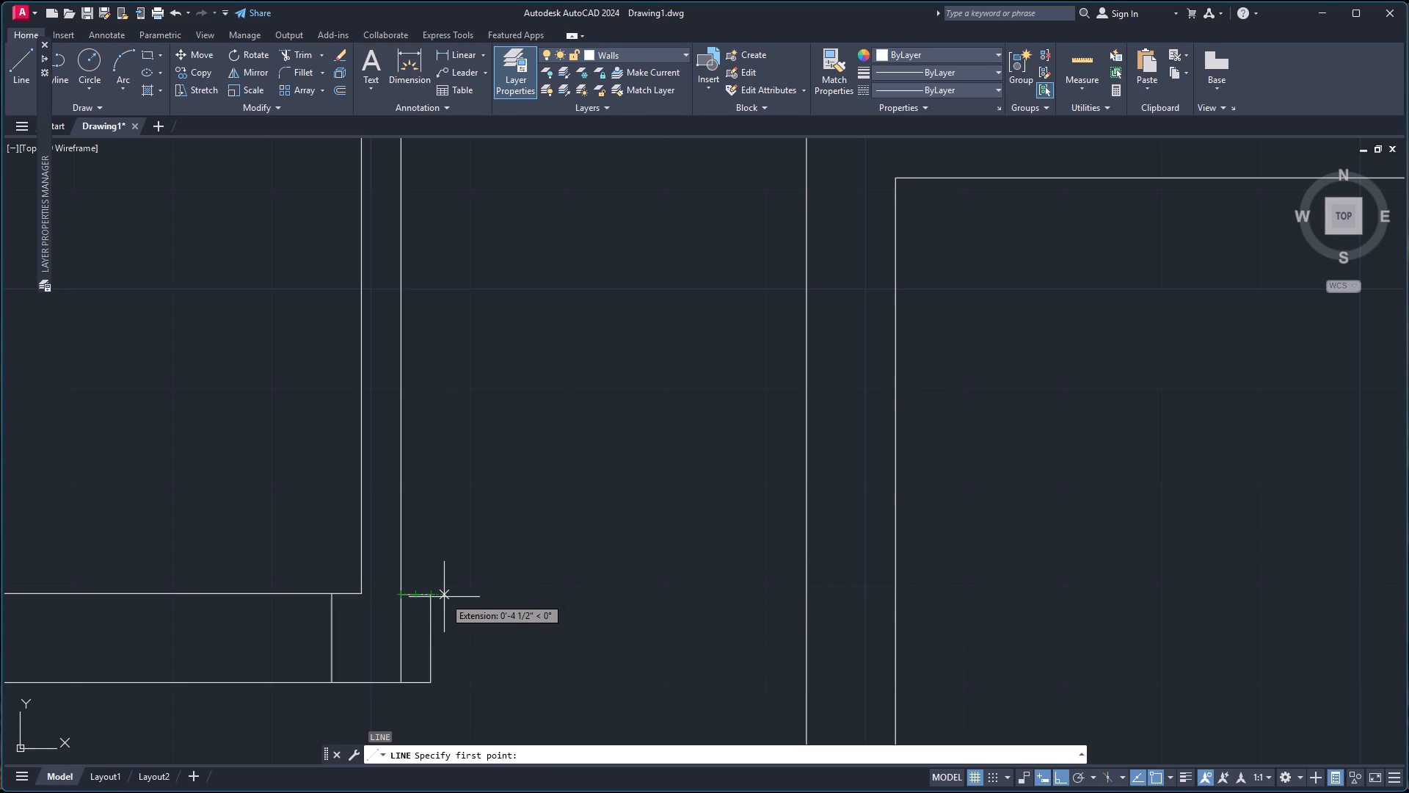
{"action": "type", "text": "tk"}
{"action": "key", "text": "Return"}
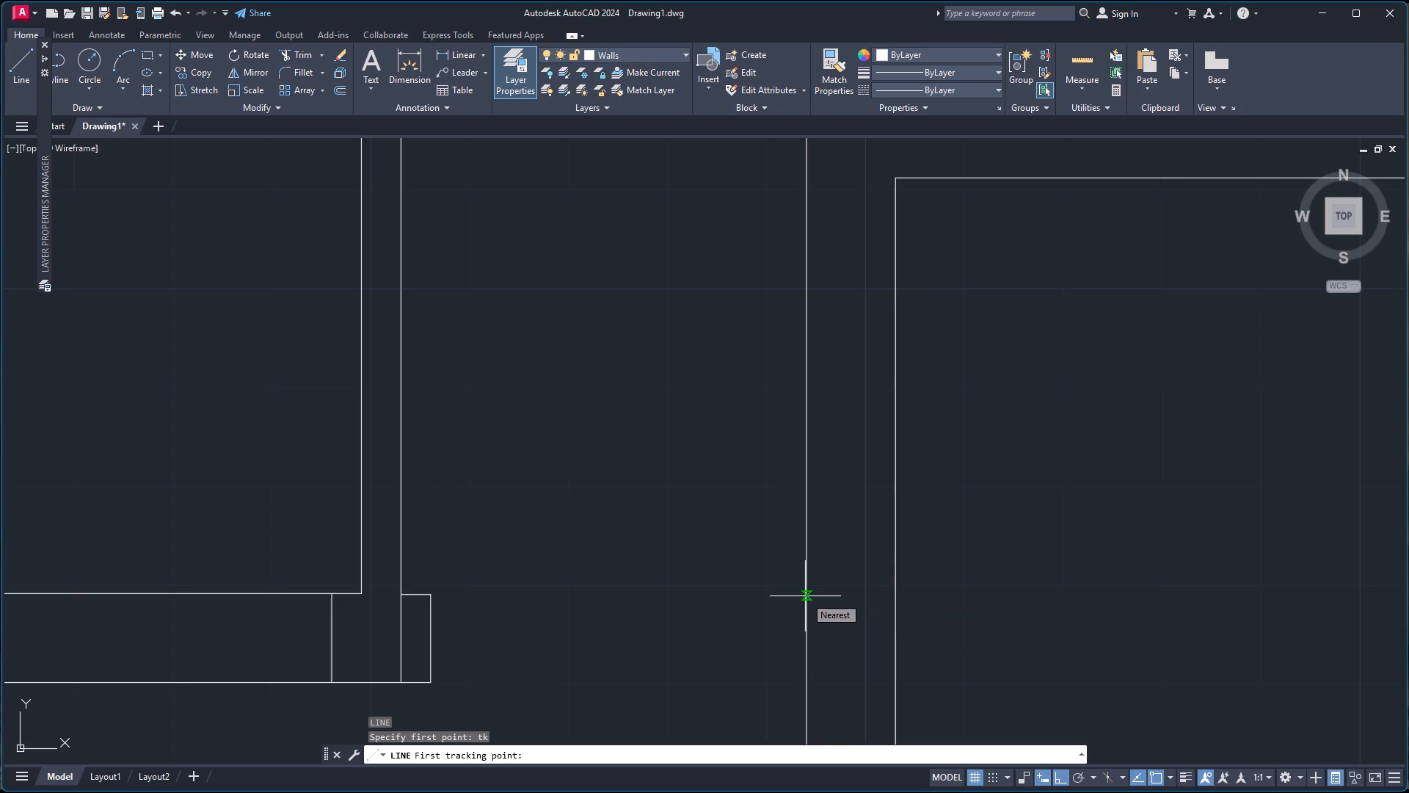
{"action": "scroll", "coordinate": [747, 560], "scroll_direction": "down", "scroll_amount": 2}
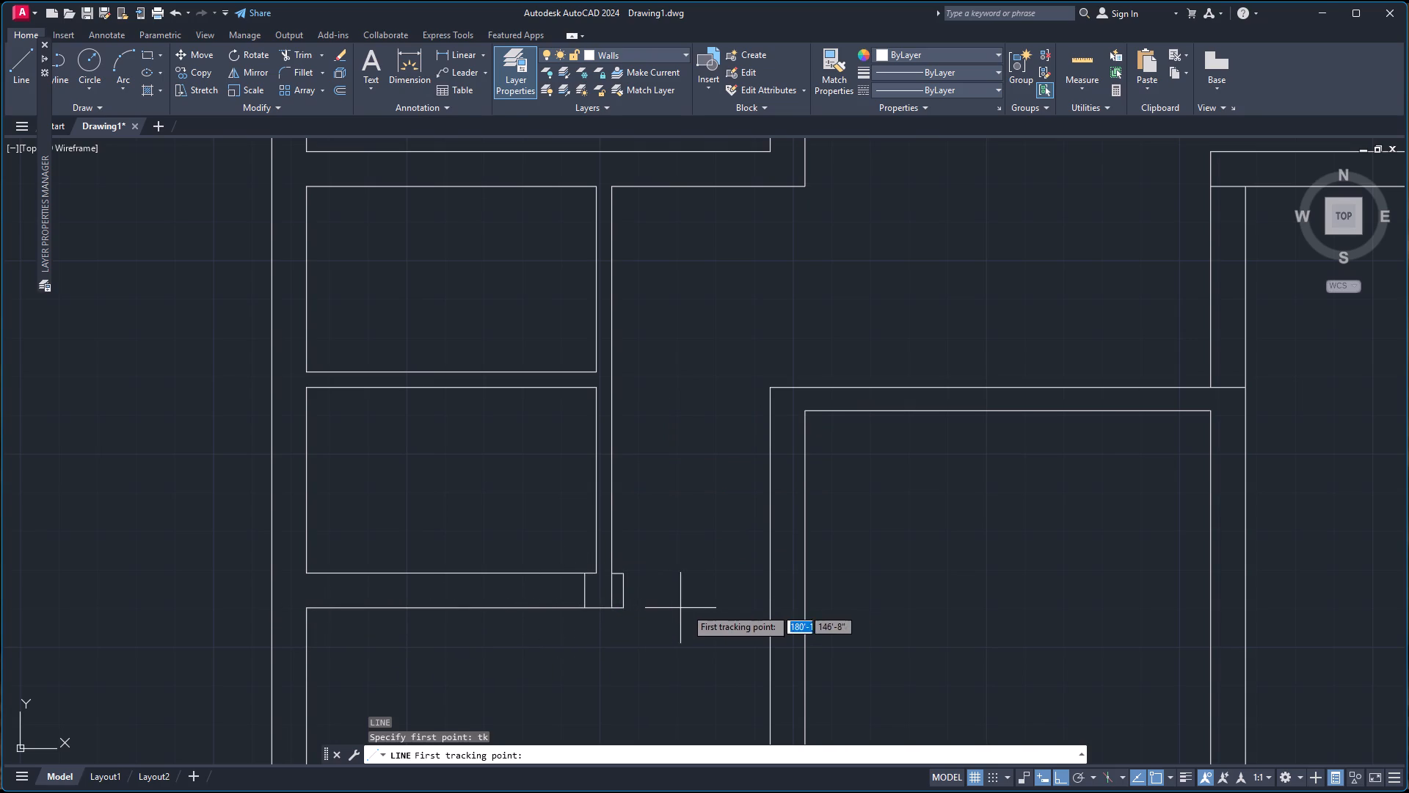
{"action": "left_click", "coordinate": [770, 607]}
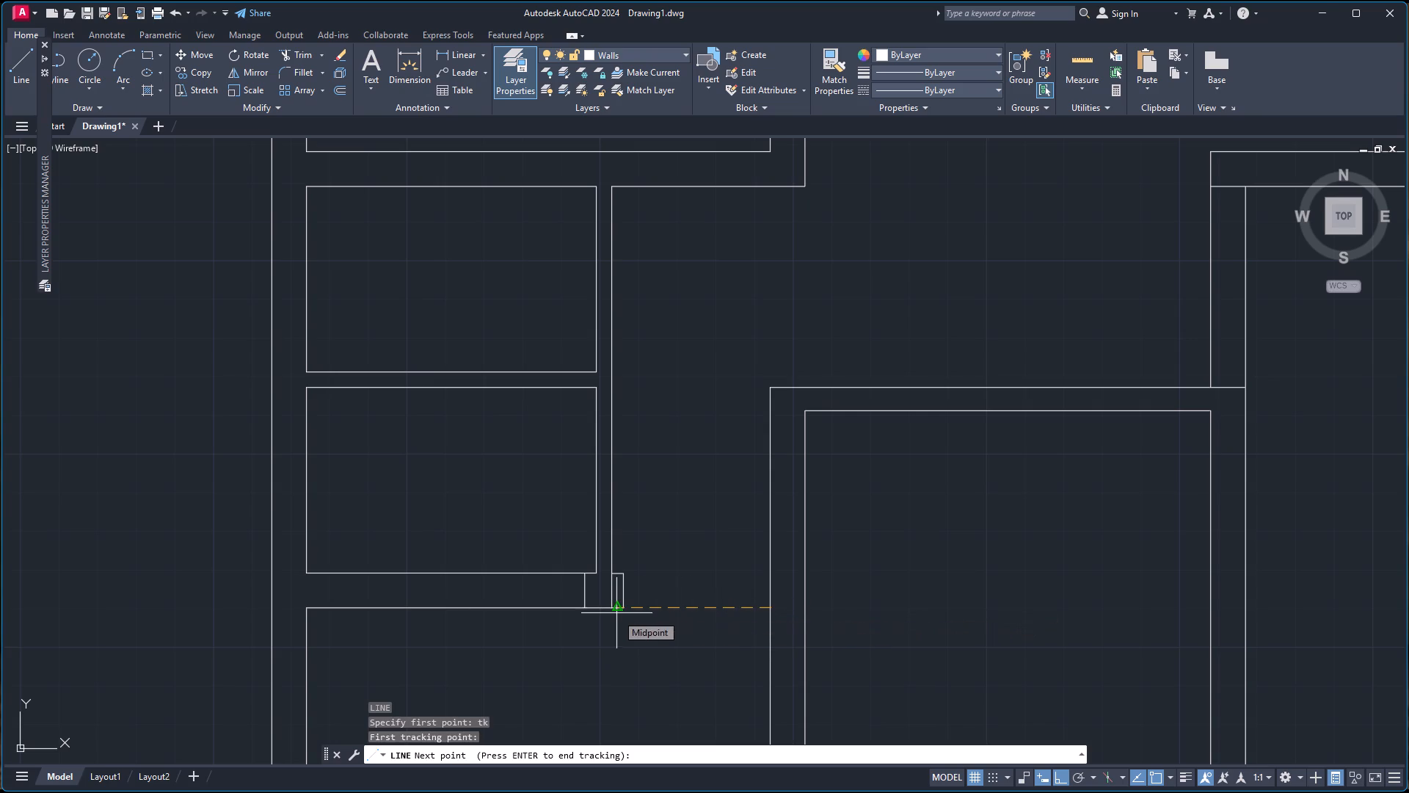
{"action": "scroll", "coordinate": [631, 610], "scroll_direction": "up", "scroll_amount": 6}
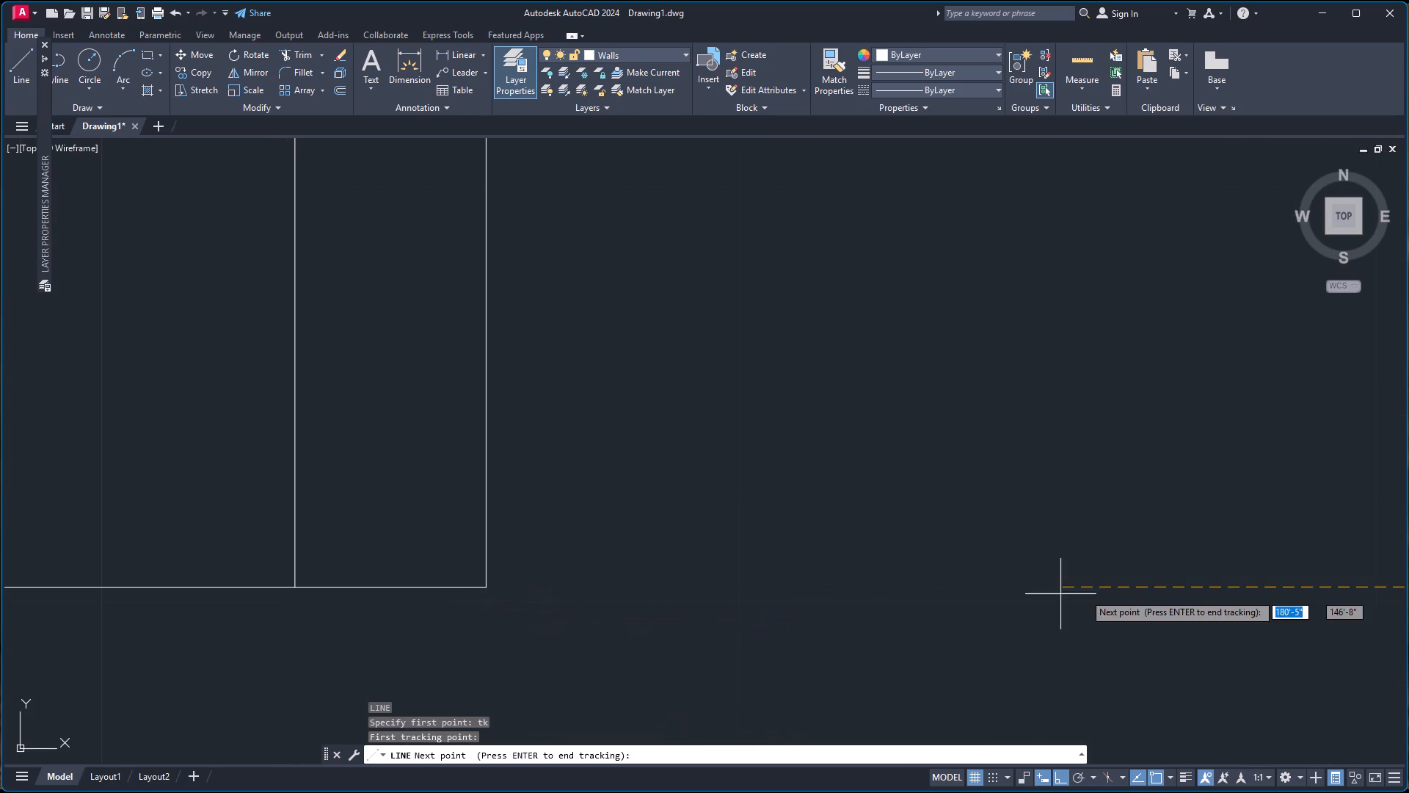
{"action": "scroll", "coordinate": [1118, 577], "scroll_direction": "down", "scroll_amount": 6}
{"action": "scroll", "coordinate": [1259, 576], "scroll_direction": "up", "scroll_amount": 2}
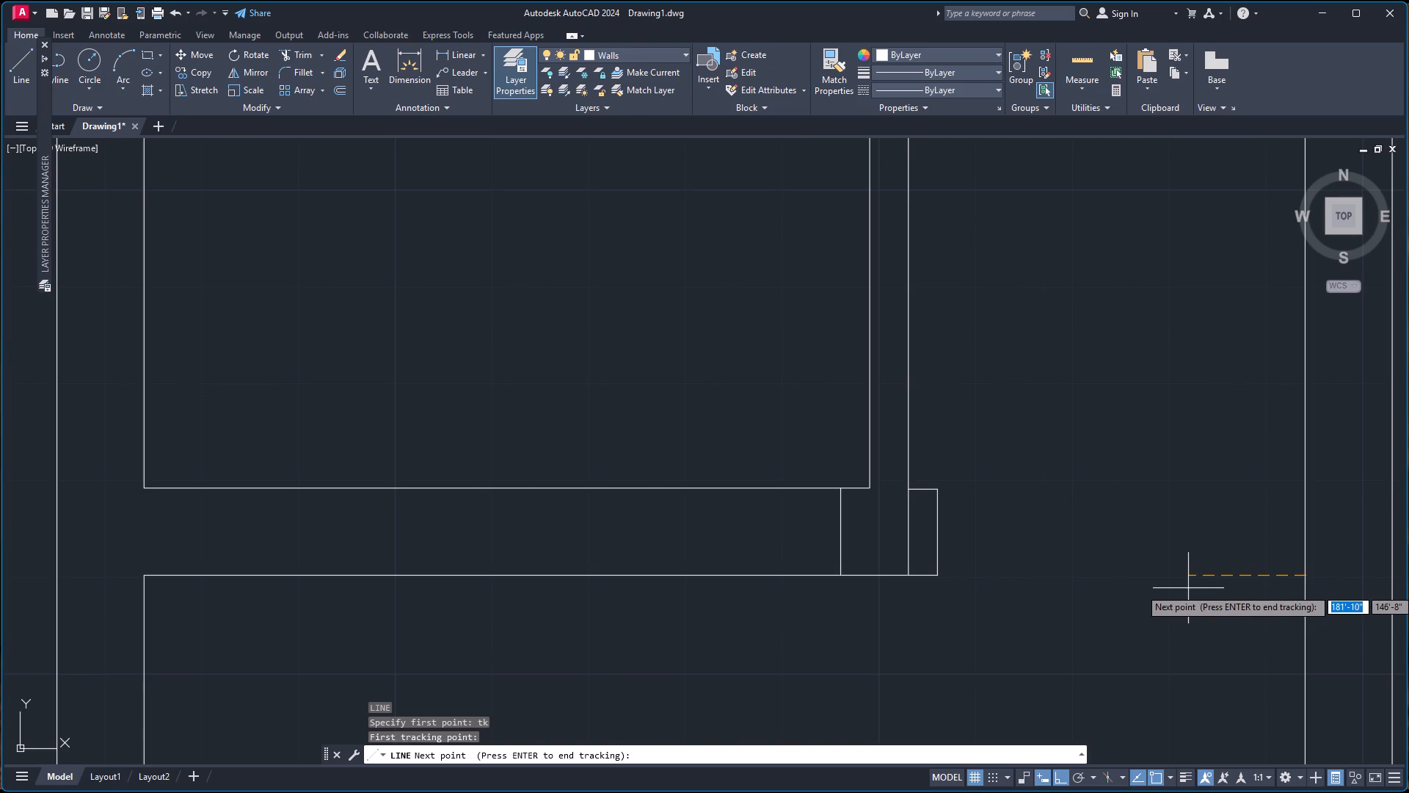
{"action": "key", "text": "Return"}
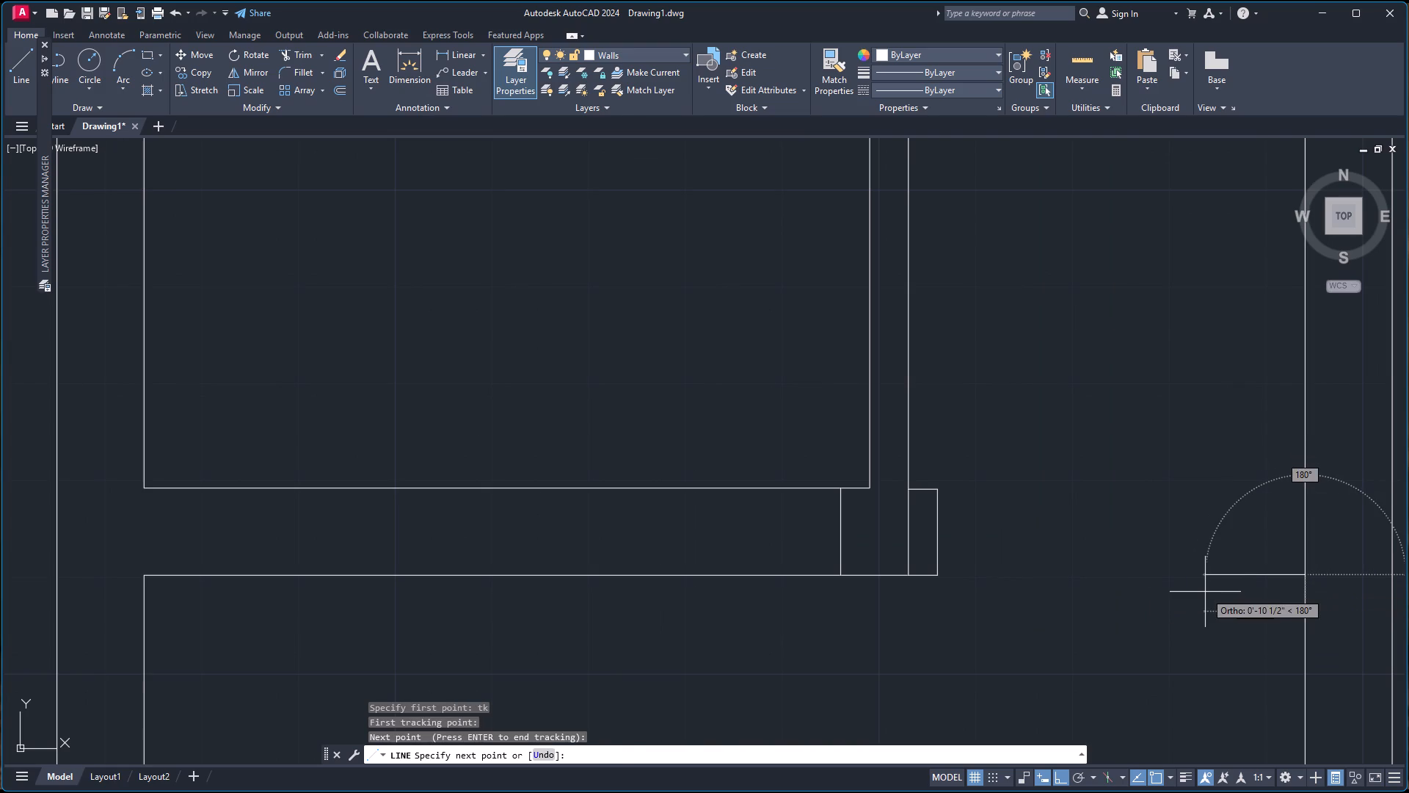
{"action": "key", "text": "3"}
{"action": "key", "text": "Return"}
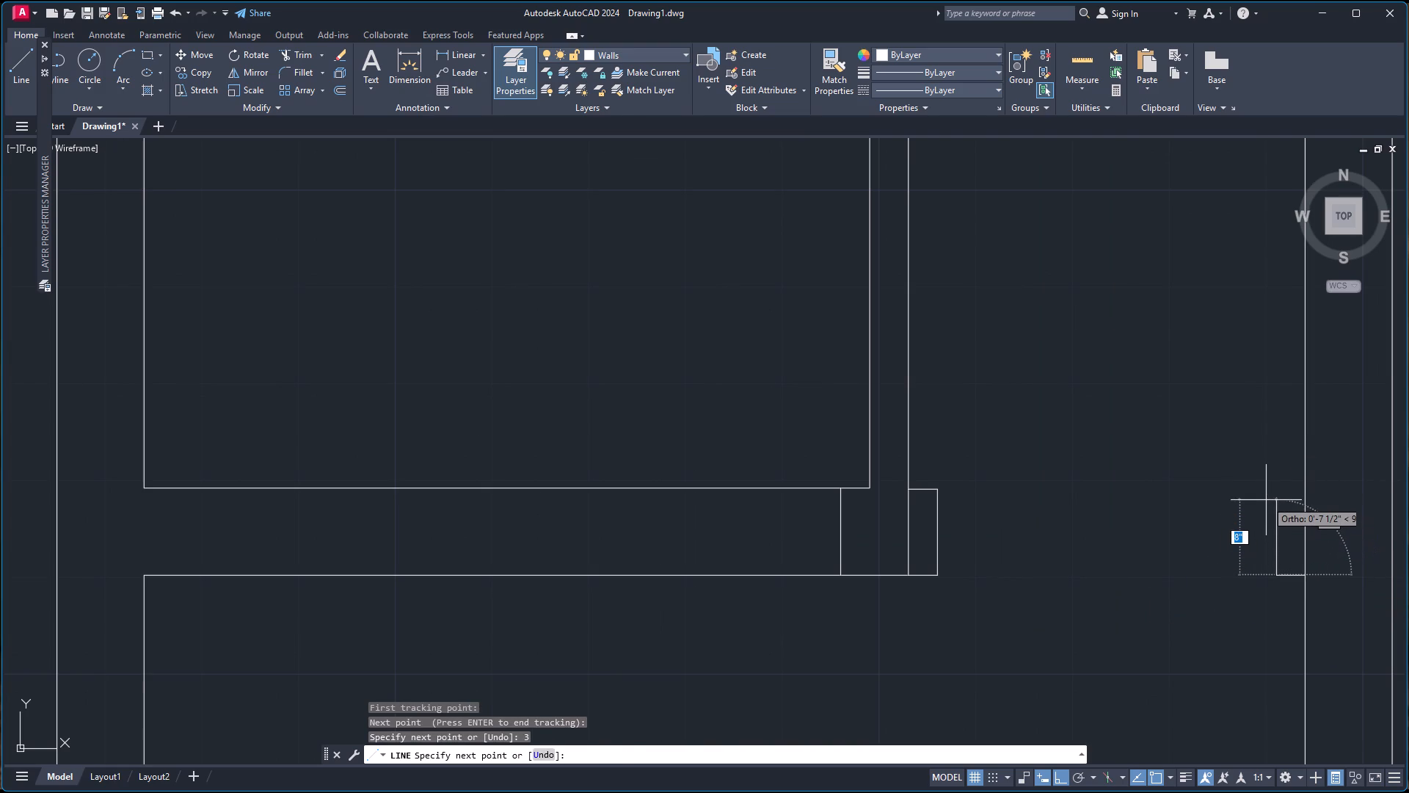
{"action": "key", "text": "9"}
{"action": "key", "text": "Return"}
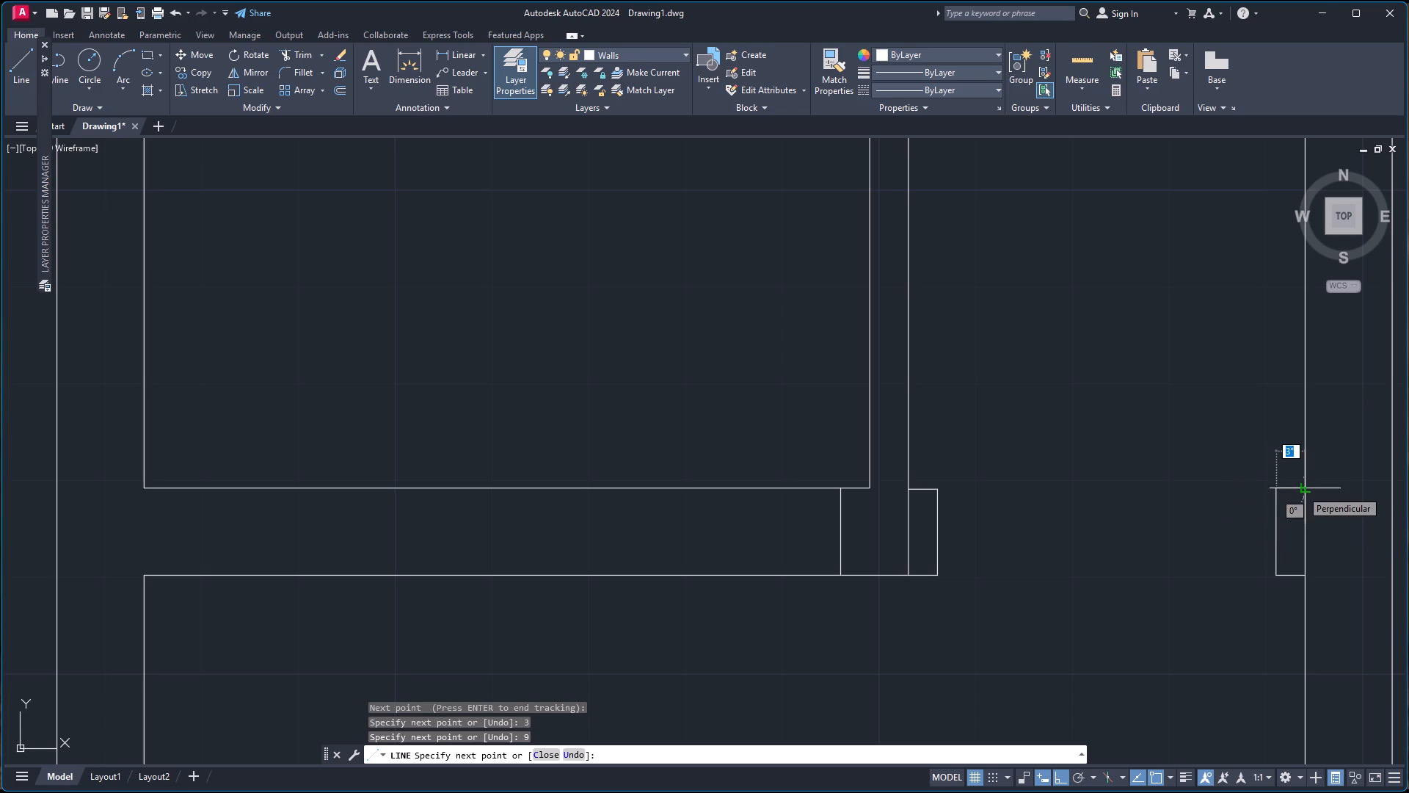
{"action": "key", "text": "3"}
{"action": "key", "text": "Return"}
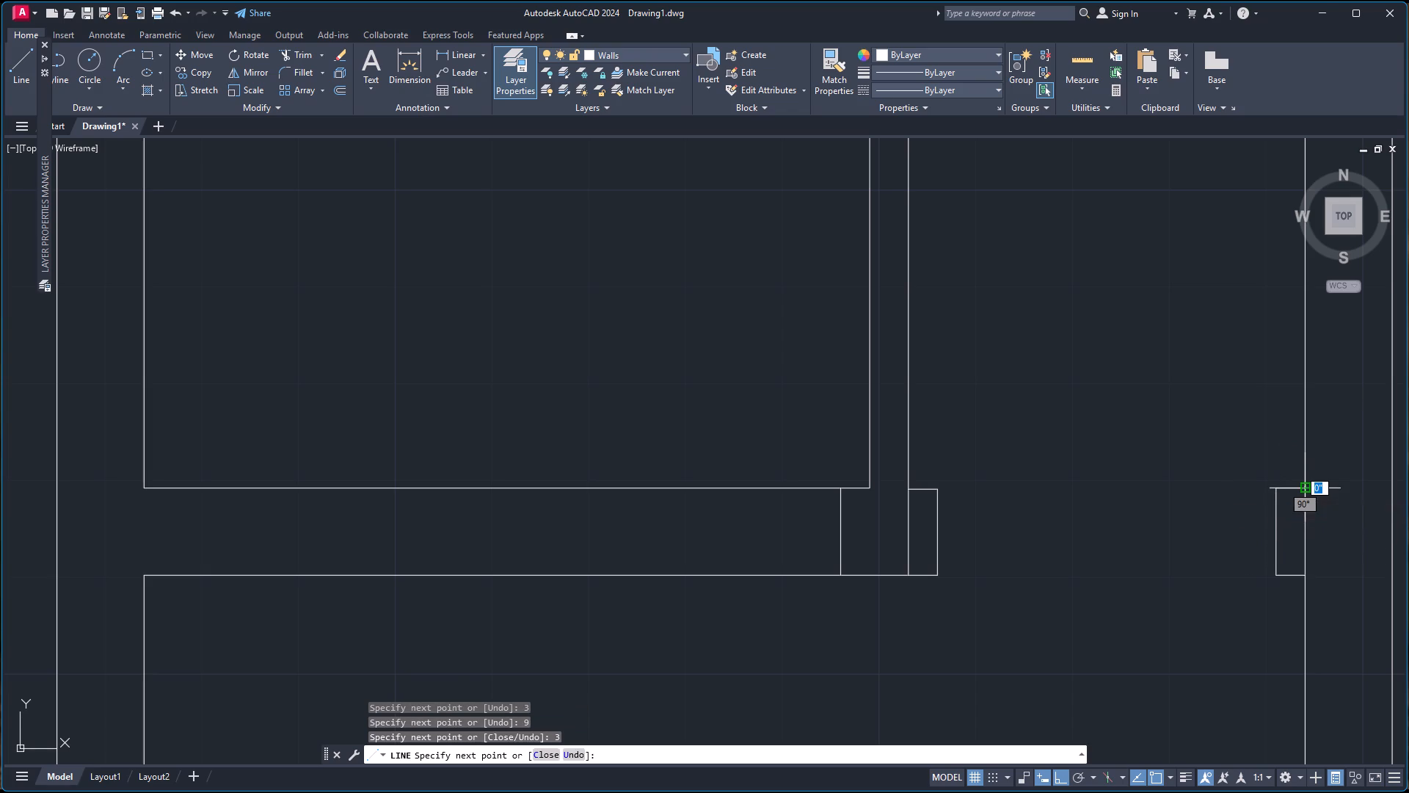
{"action": "key", "text": "Escape"}
Draw a jamb line across the middle room's upper wall, a short way in from the room's upper left corner.
{"action": "scroll", "coordinate": [1146, 413], "scroll_direction": "down", "scroll_amount": 3}
{"action": "scroll", "coordinate": [1179, 284], "scroll_direction": "down", "scroll_amount": 1}
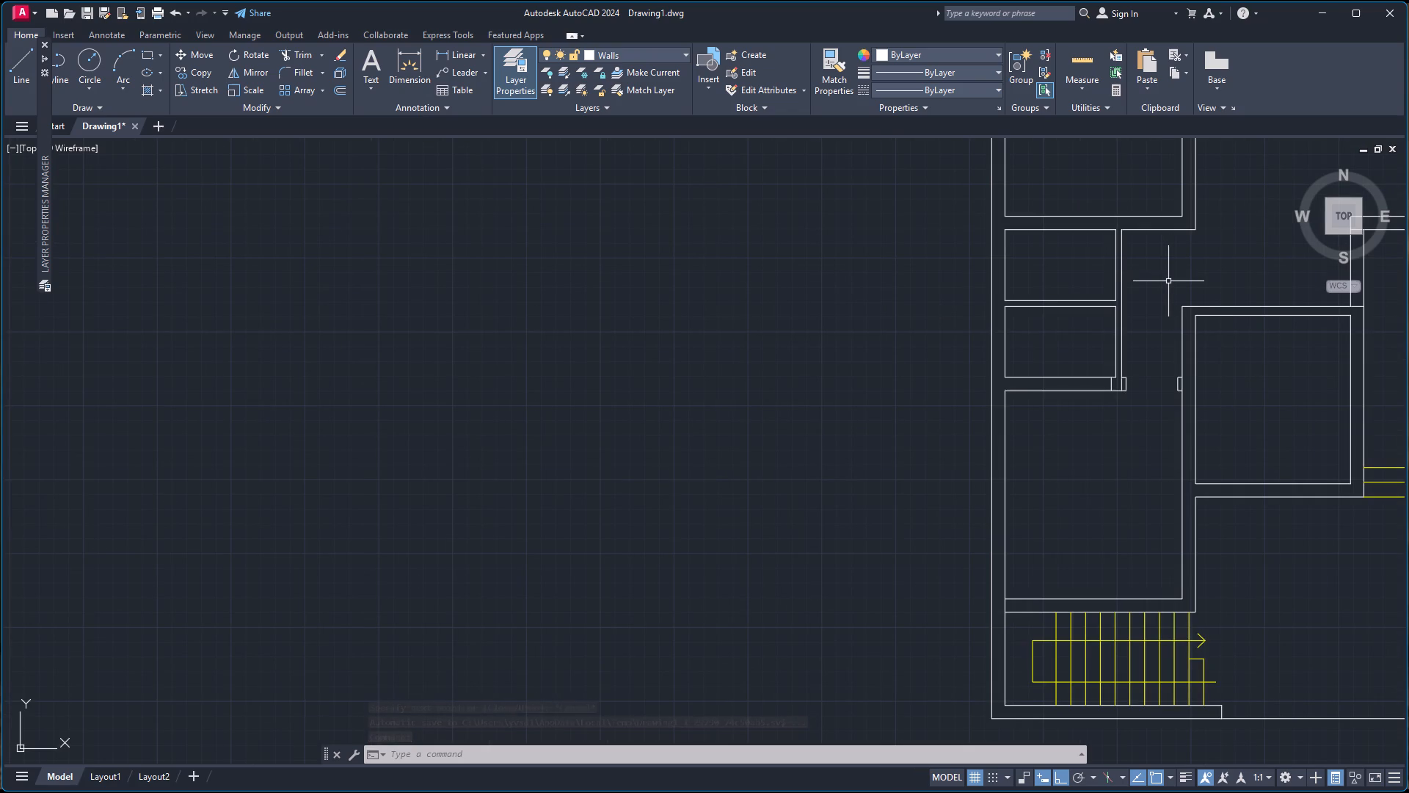
{"action": "scroll", "coordinate": [1284, 410], "scroll_direction": "down", "scroll_amount": 1}
{"action": "scroll", "coordinate": [1276, 306], "scroll_direction": "up", "scroll_amount": 1}
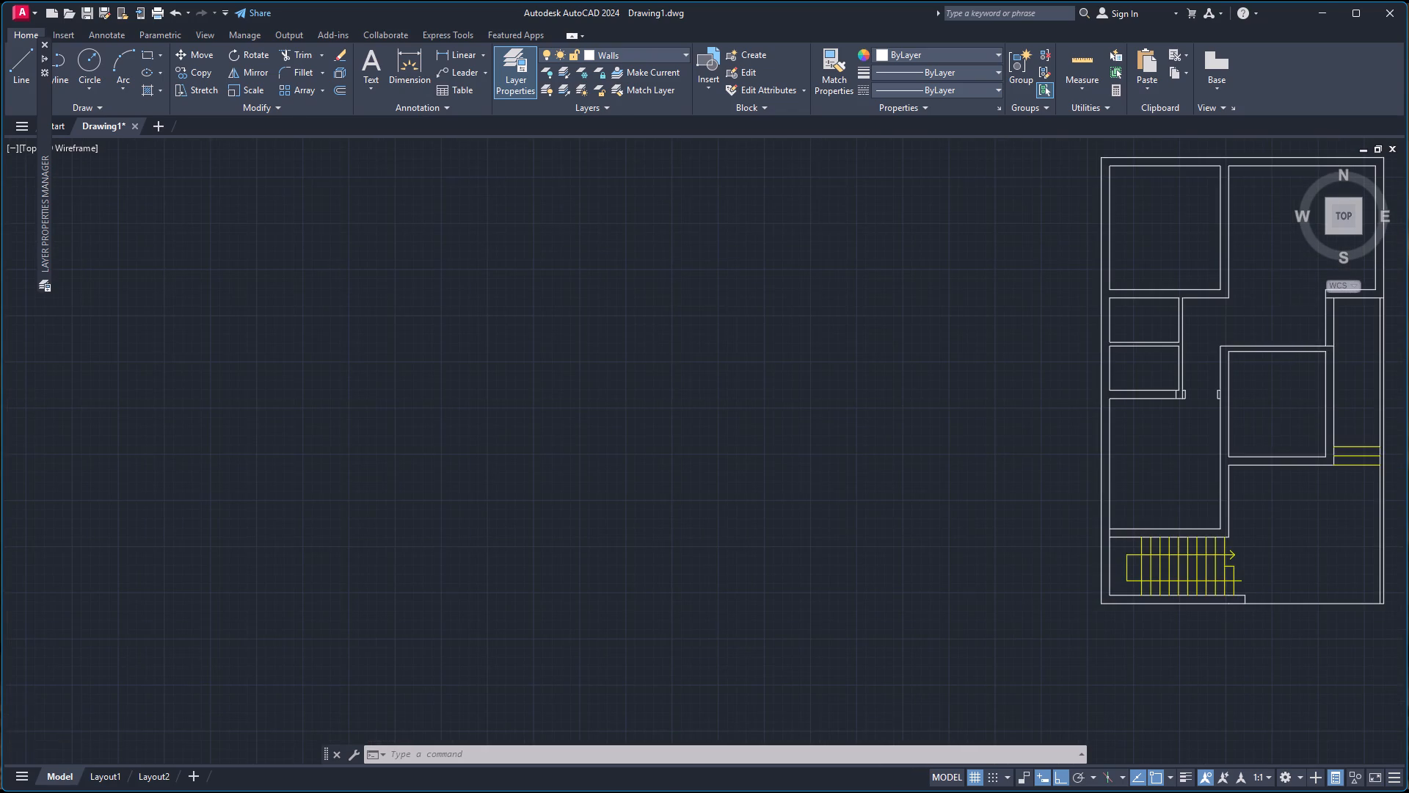
{"action": "scroll", "coordinate": [1276, 306], "scroll_direction": "up", "scroll_amount": 1}
{"action": "scroll", "coordinate": [1236, 376], "scroll_direction": "up", "scroll_amount": 2}
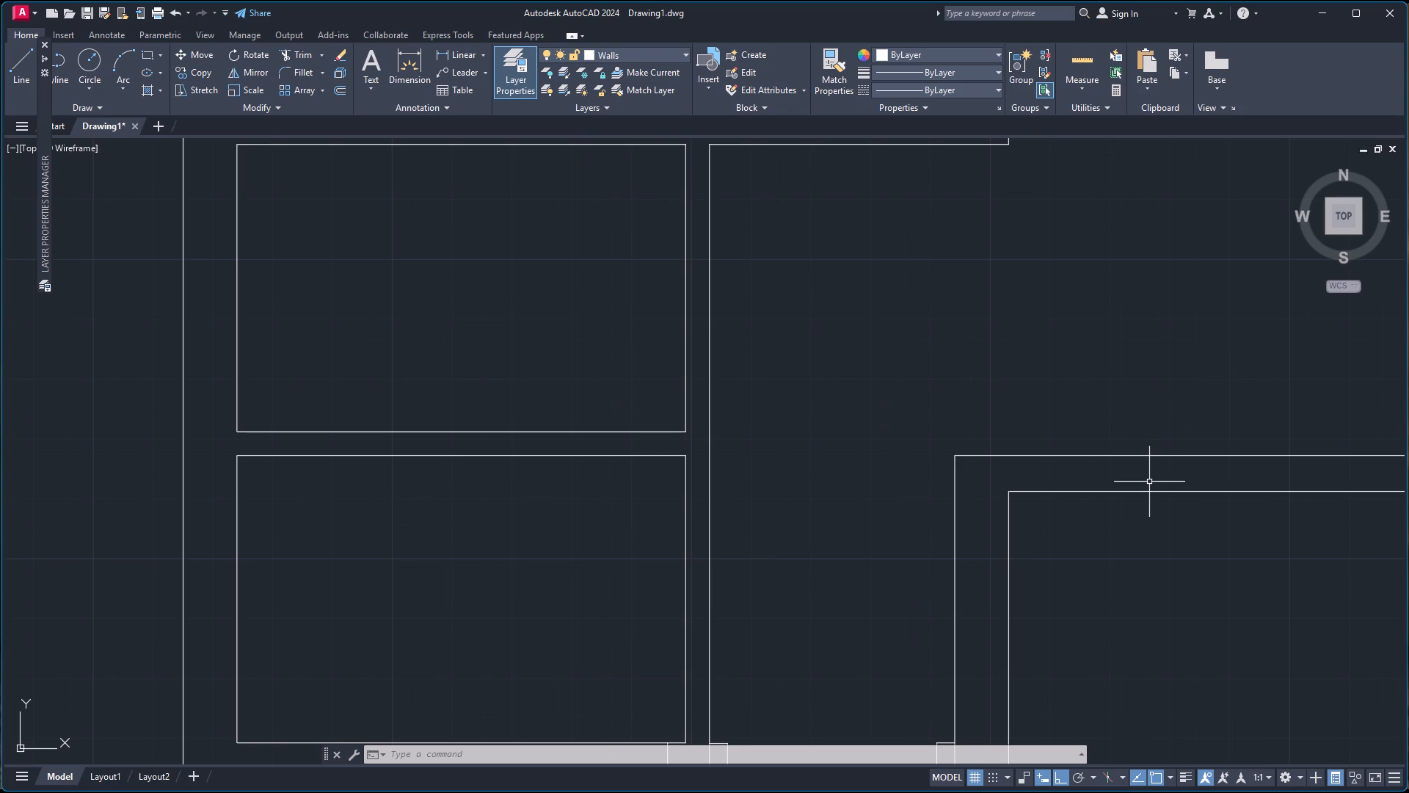
{"action": "key", "text": "l"}
{"action": "key", "text": "Return"}
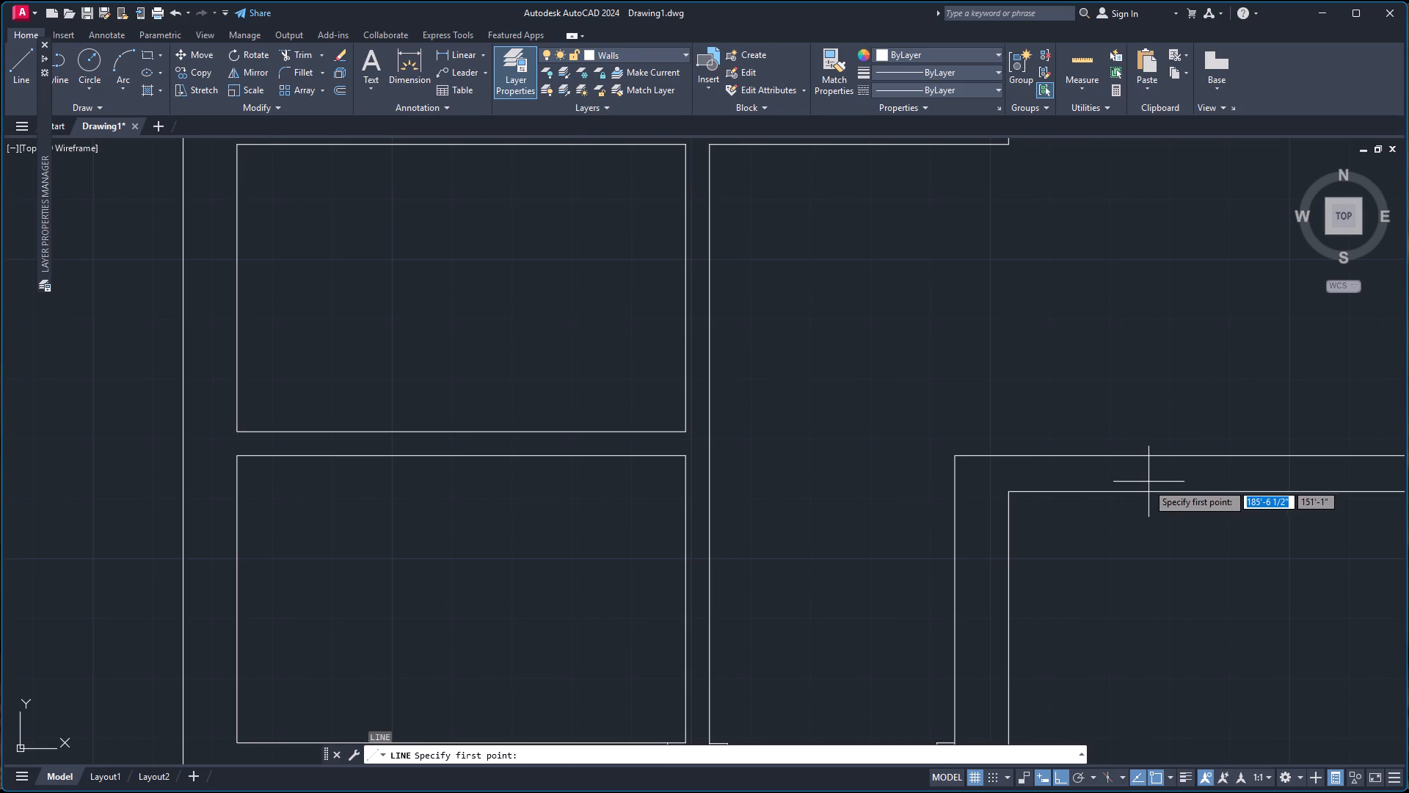
{"action": "scroll", "coordinate": [1113, 479], "scroll_direction": "up", "scroll_amount": 1}
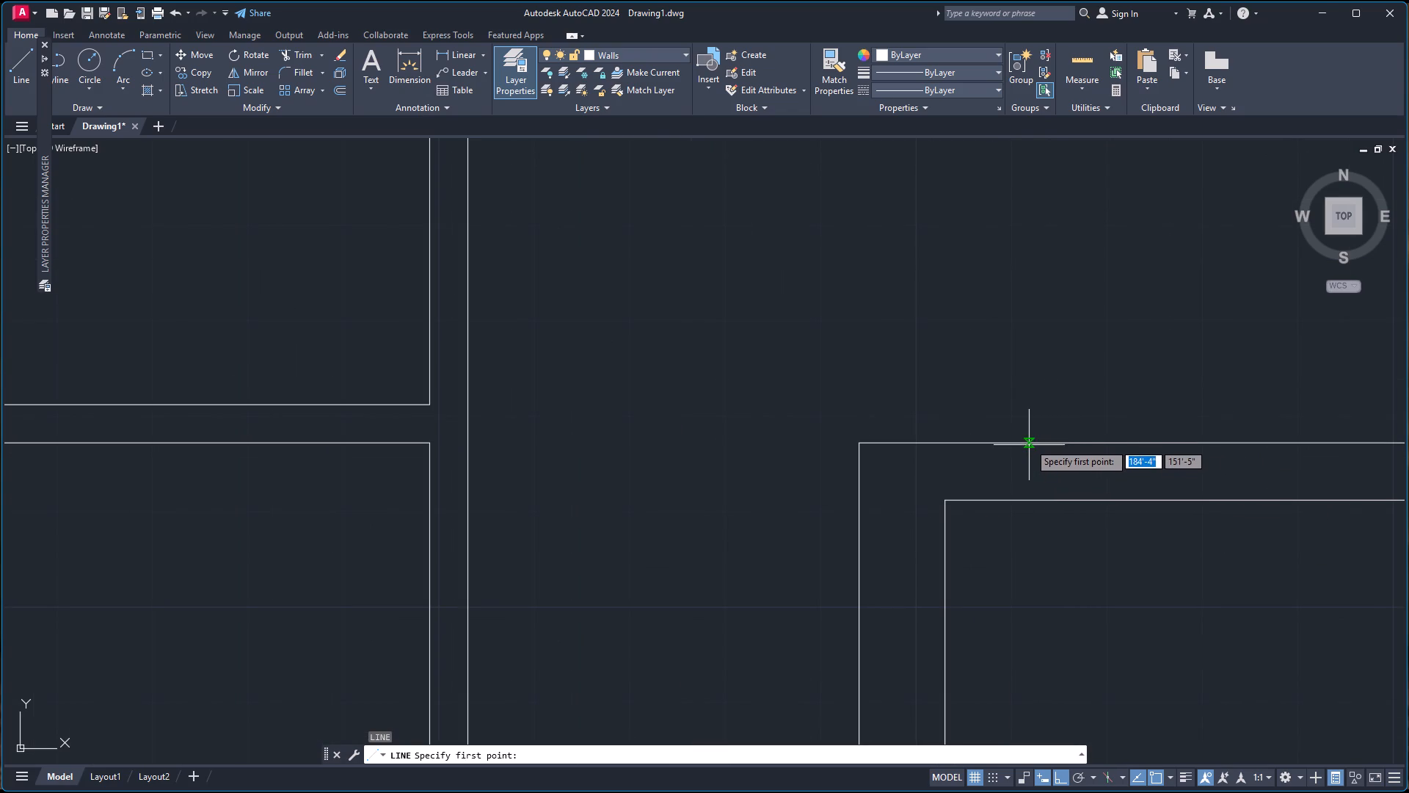
{"action": "left_click", "coordinate": [1029, 442]}
{"action": "left_click", "coordinate": [1030, 500]}
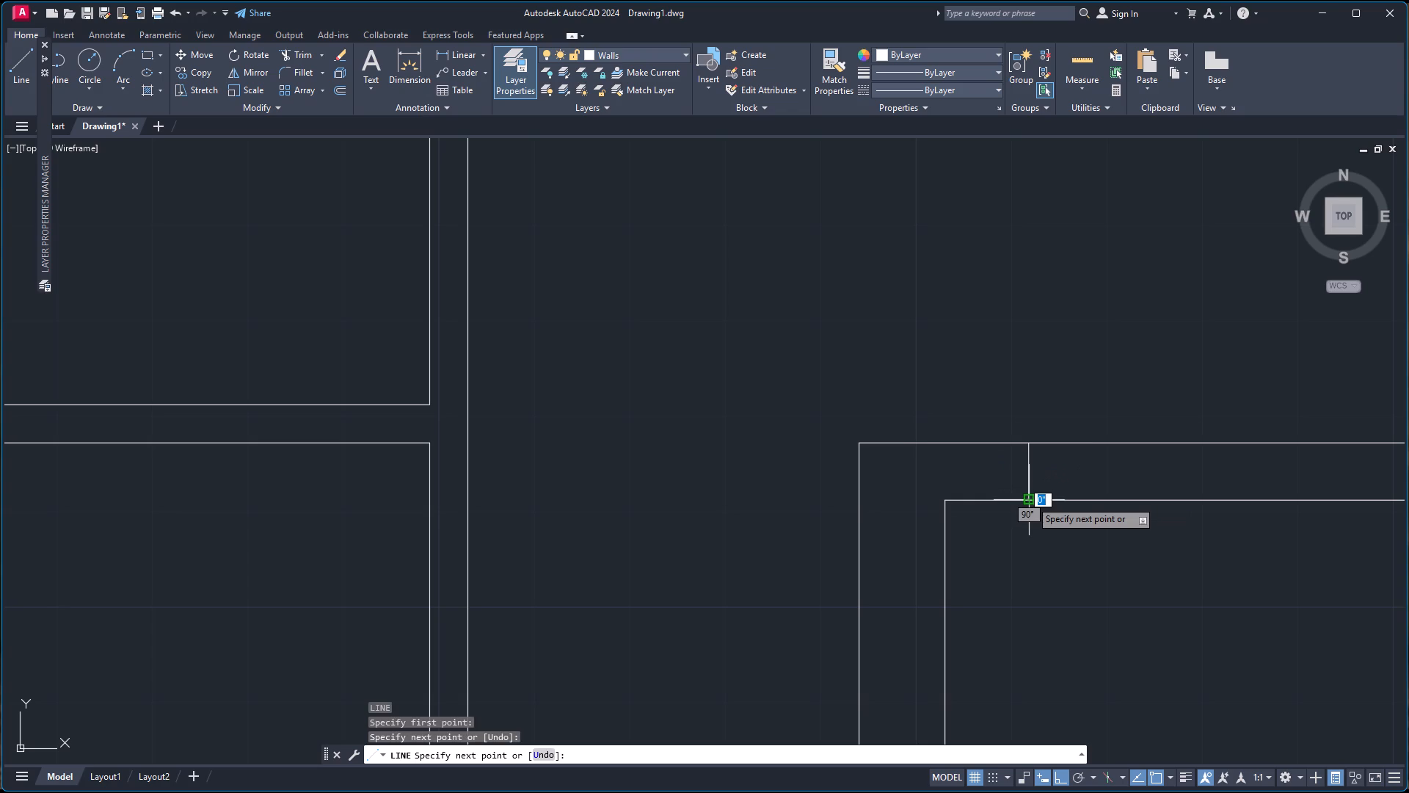
{"action": "key", "text": "space"}
Draw a second jamb line across the middle room's upper wall, about 3' to the right of the first.
{"action": "scroll", "coordinate": [1242, 487], "scroll_direction": "down", "scroll_amount": 3}
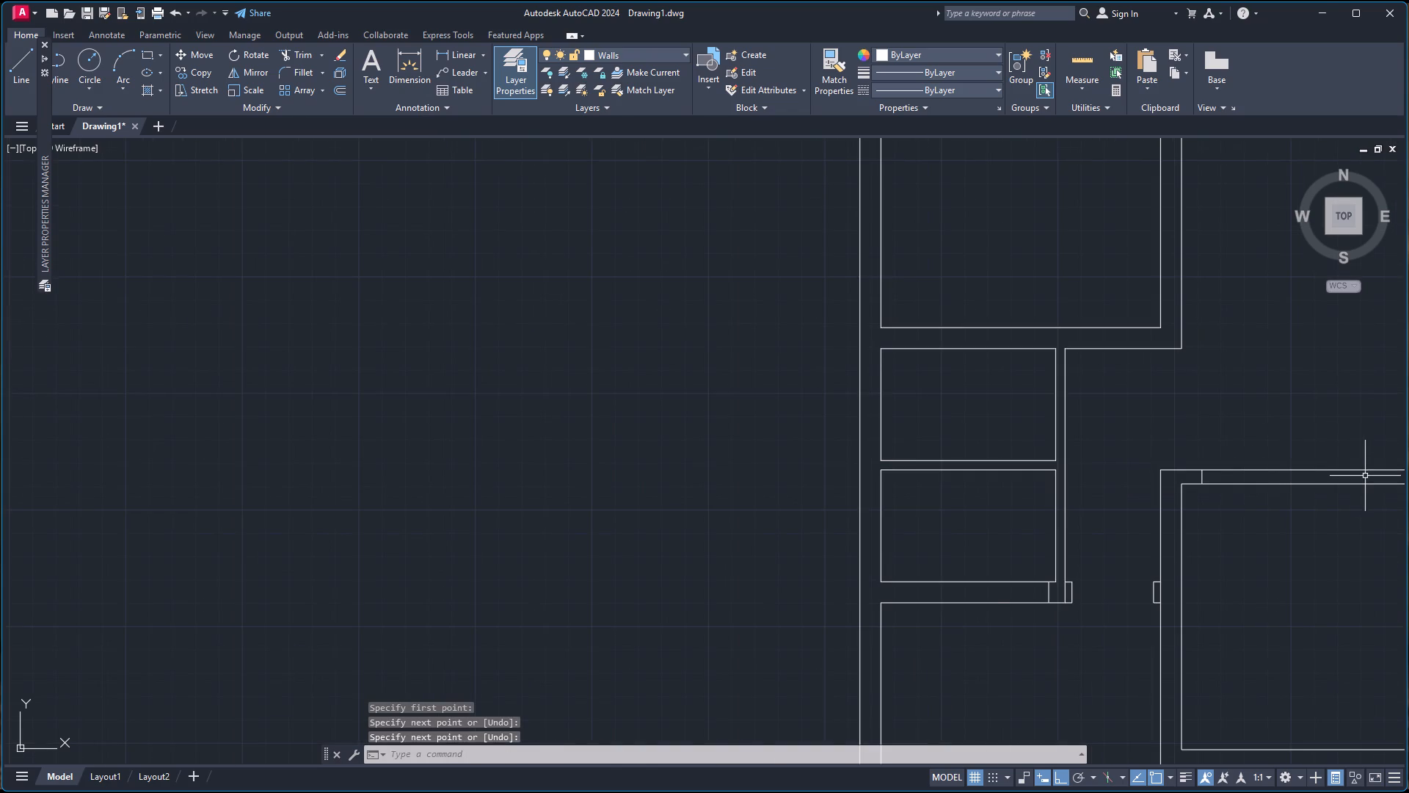
{"action": "scroll", "coordinate": [1364, 476], "scroll_direction": "down", "scroll_amount": 1}
{"action": "key", "text": "space"}
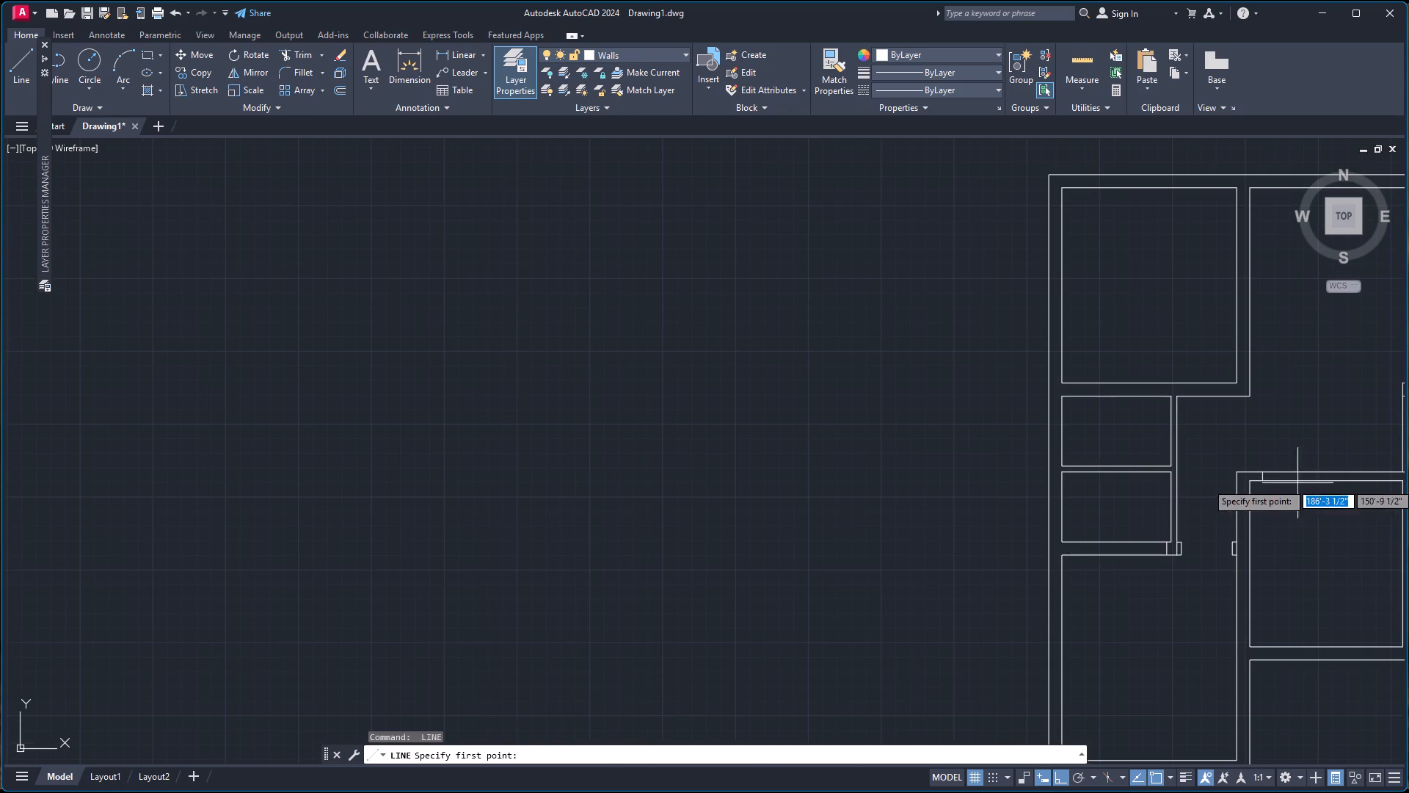
{"action": "scroll", "coordinate": [1312, 474], "scroll_direction": "up", "scroll_amount": 4}
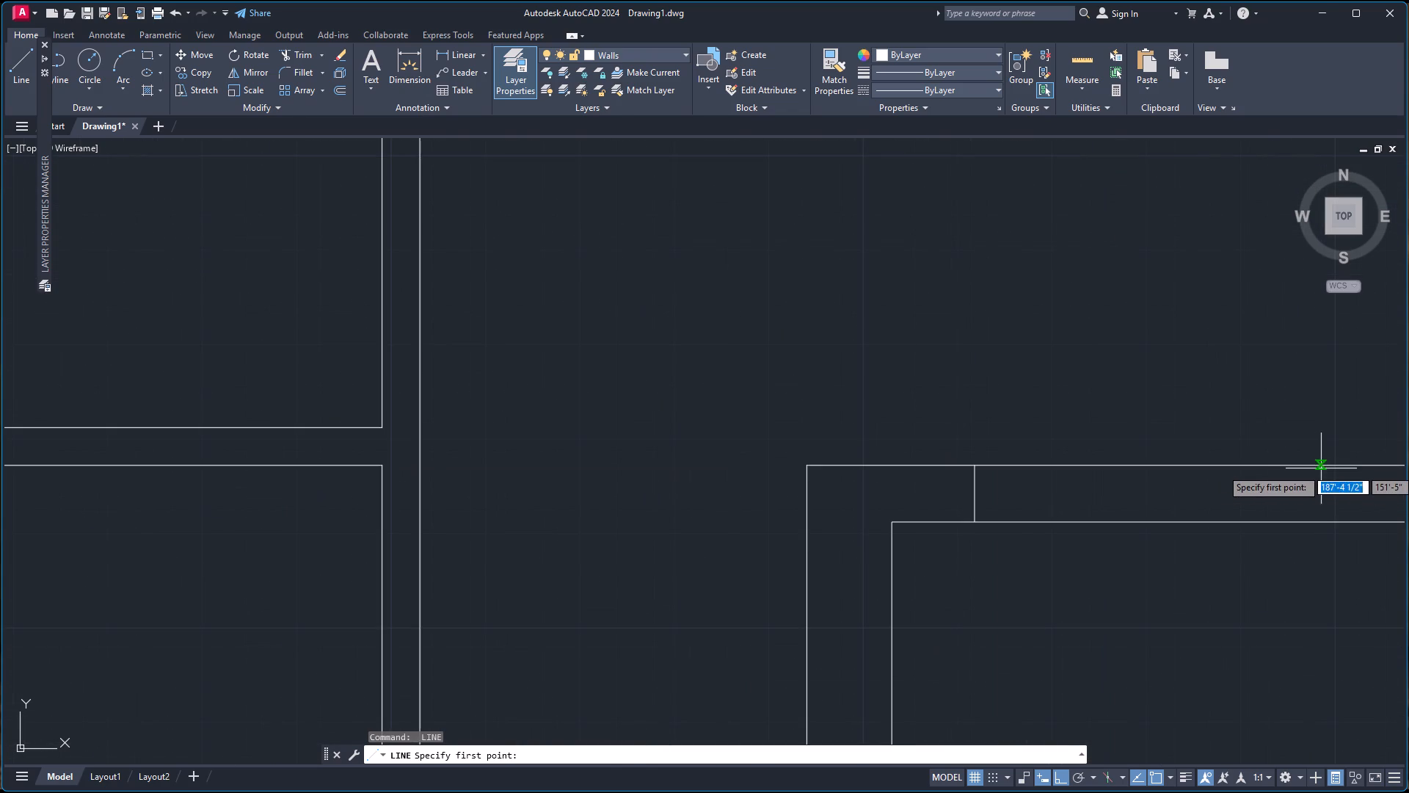
{"action": "left_click", "coordinate": [1311, 468]}
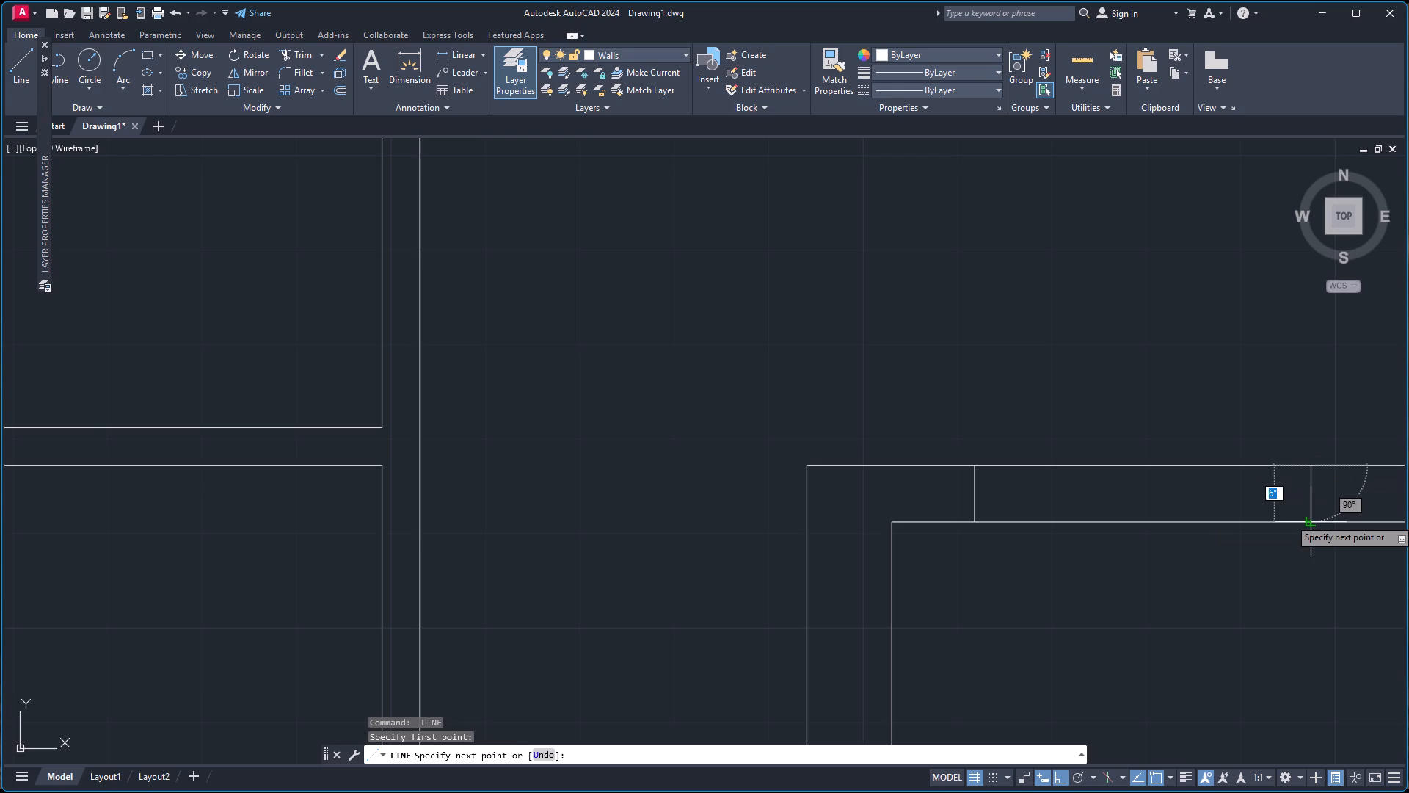
{"action": "left_click", "coordinate": [1308, 518]}
{"action": "key", "text": "space"}
{"action": "scroll", "coordinate": [1261, 386], "scroll_direction": "down", "scroll_amount": 4}
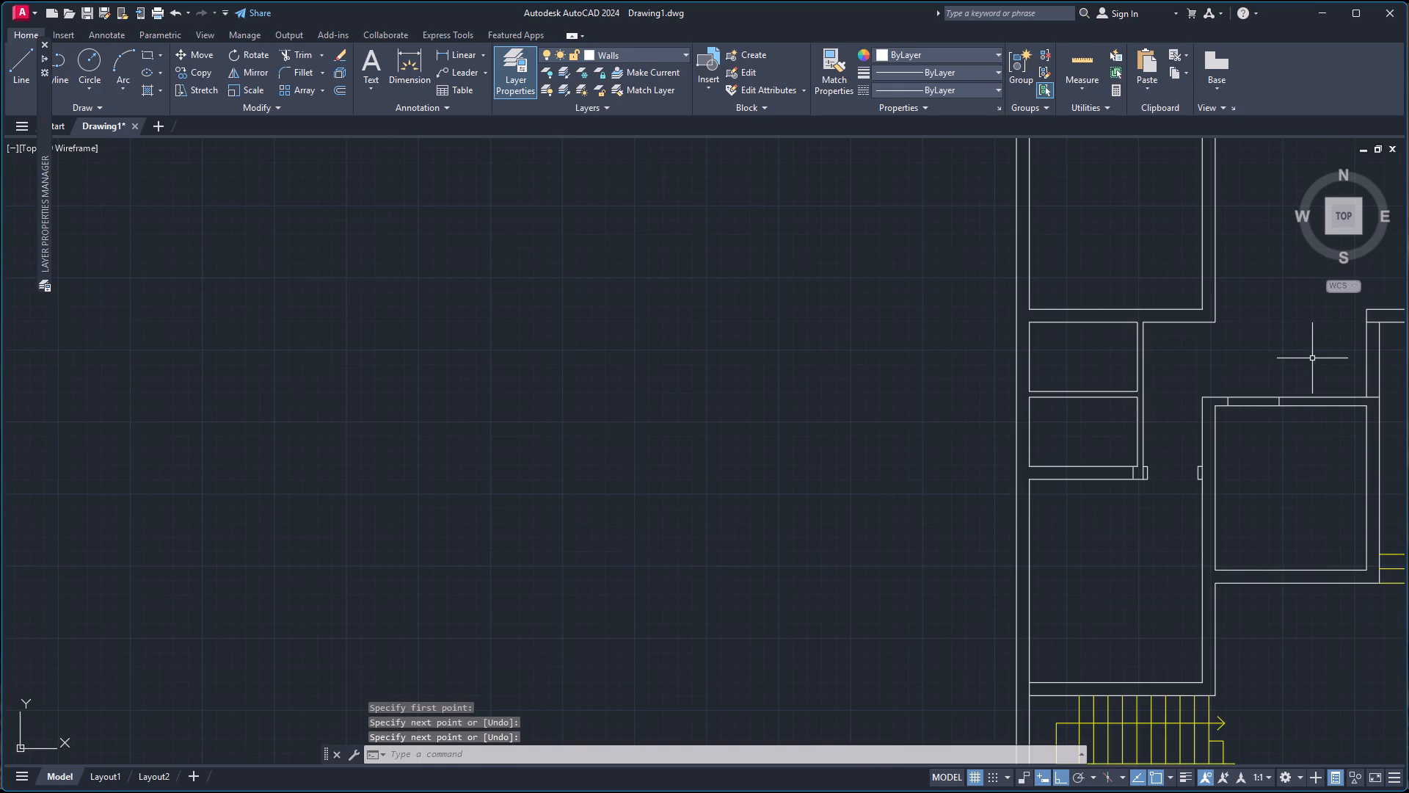
Trim both wall lines between the two jamb lines to open the doorway in the middle room's upper wall.
{"action": "type", "text": "tr"}
{"action": "key", "text": "Return"}
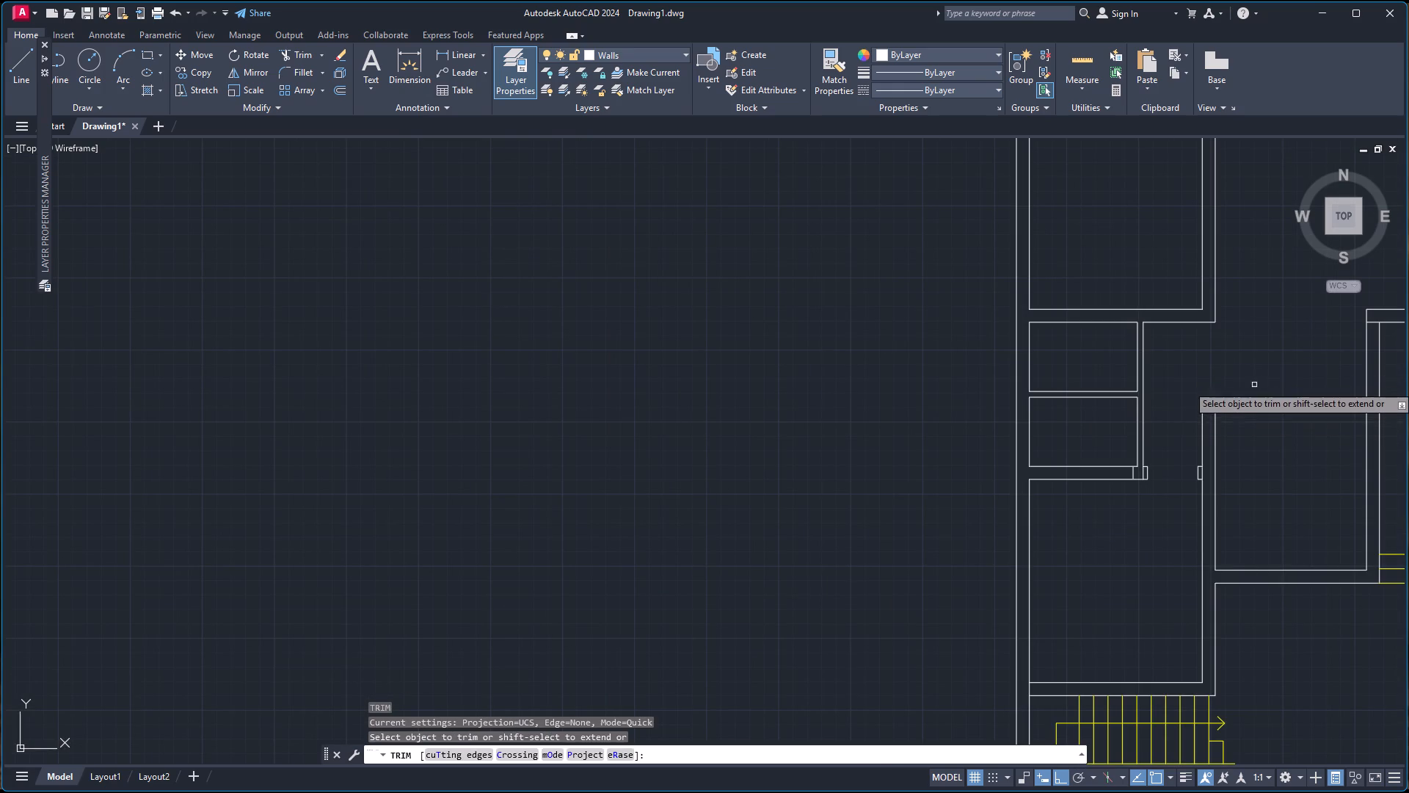
{"action": "left_click", "coordinate": [1255, 385]}
{"action": "left_click", "coordinate": [1256, 423]}
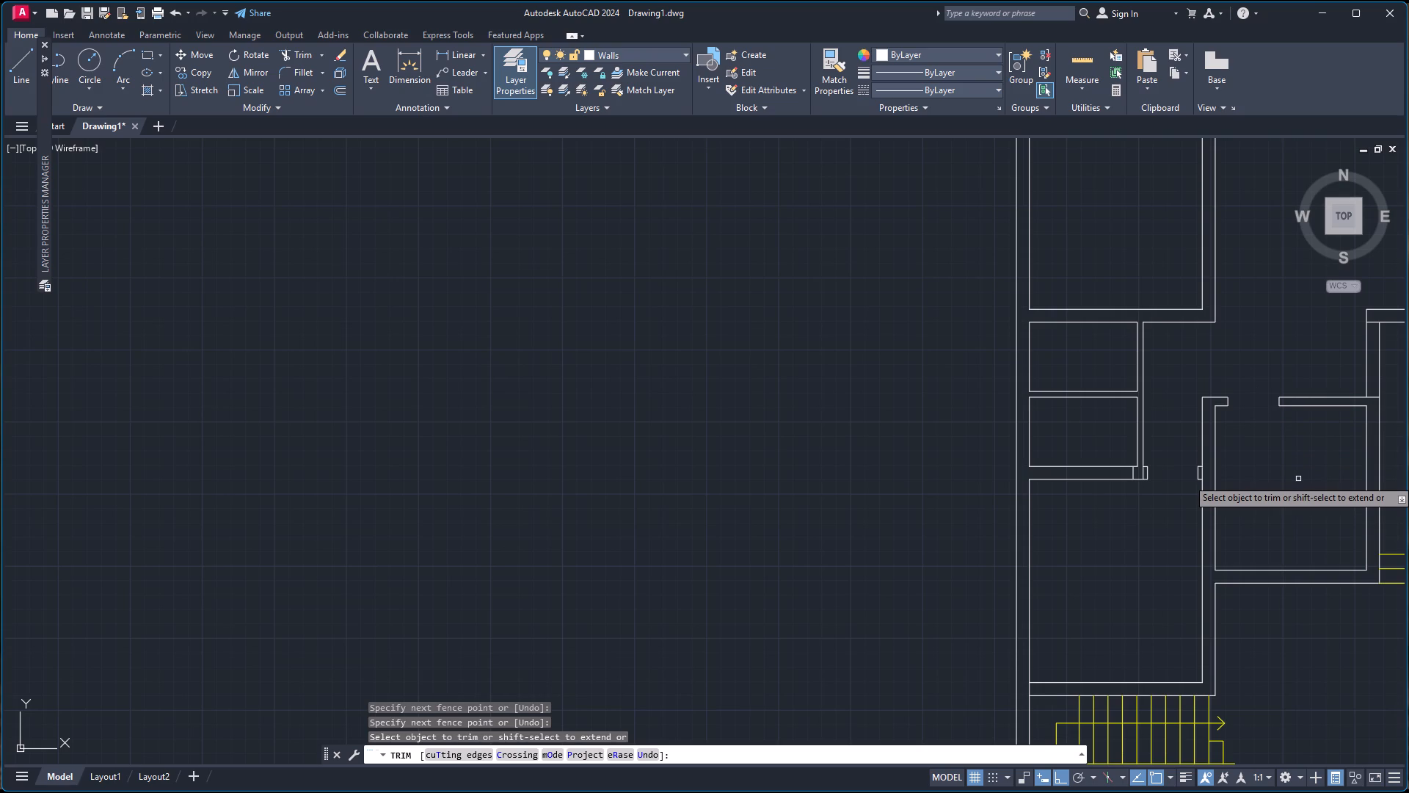
Create a layer named shelves with index colour 22 and make it the current layer.
{"action": "scroll", "coordinate": [1301, 479], "scroll_direction": "down", "scroll_amount": 1}
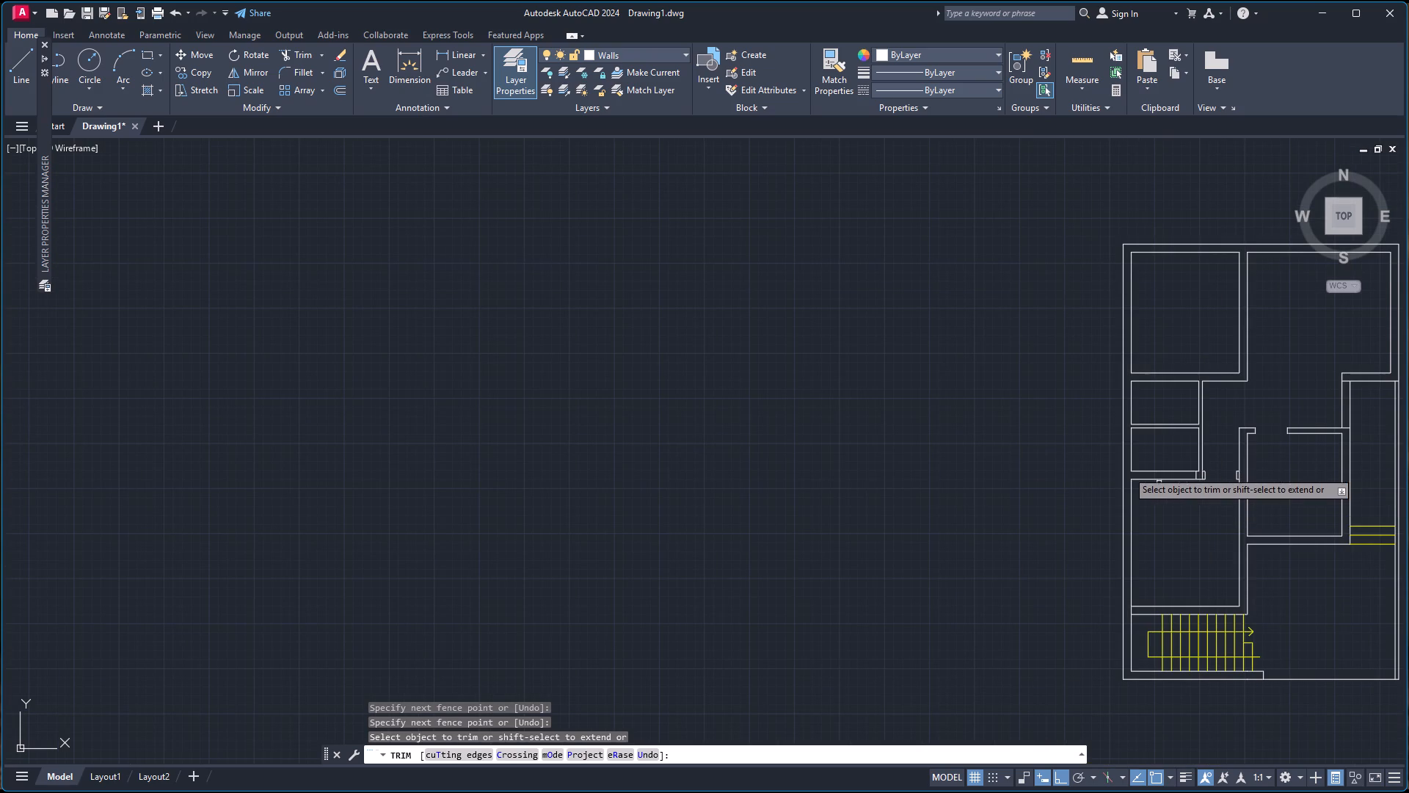
{"action": "left_click", "coordinate": [517, 69]}
{"action": "left_click", "coordinate": [518, 69]}
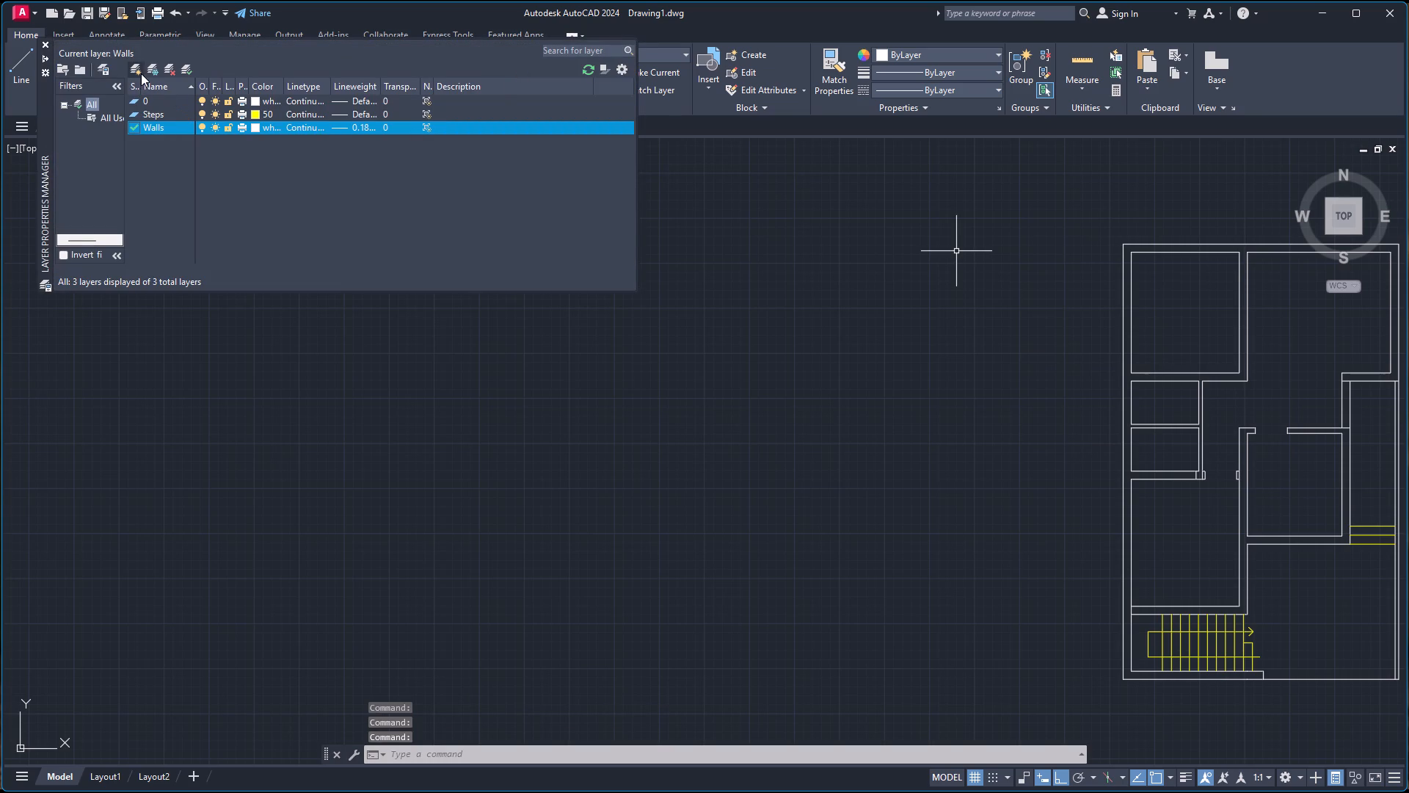
{"action": "left_click", "coordinate": [141, 73]}
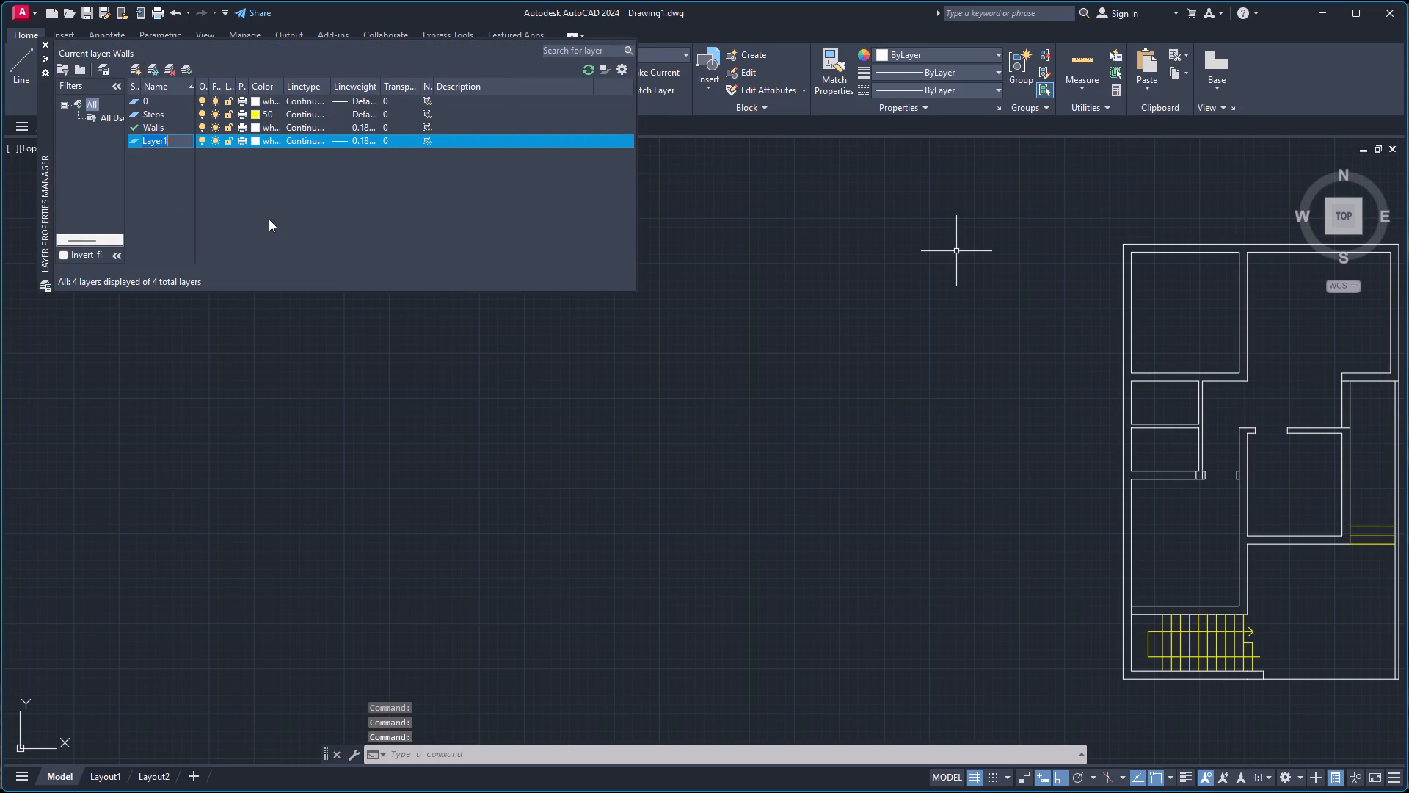
{"action": "type", "text": "shelves"}
{"action": "key", "text": "Return"}
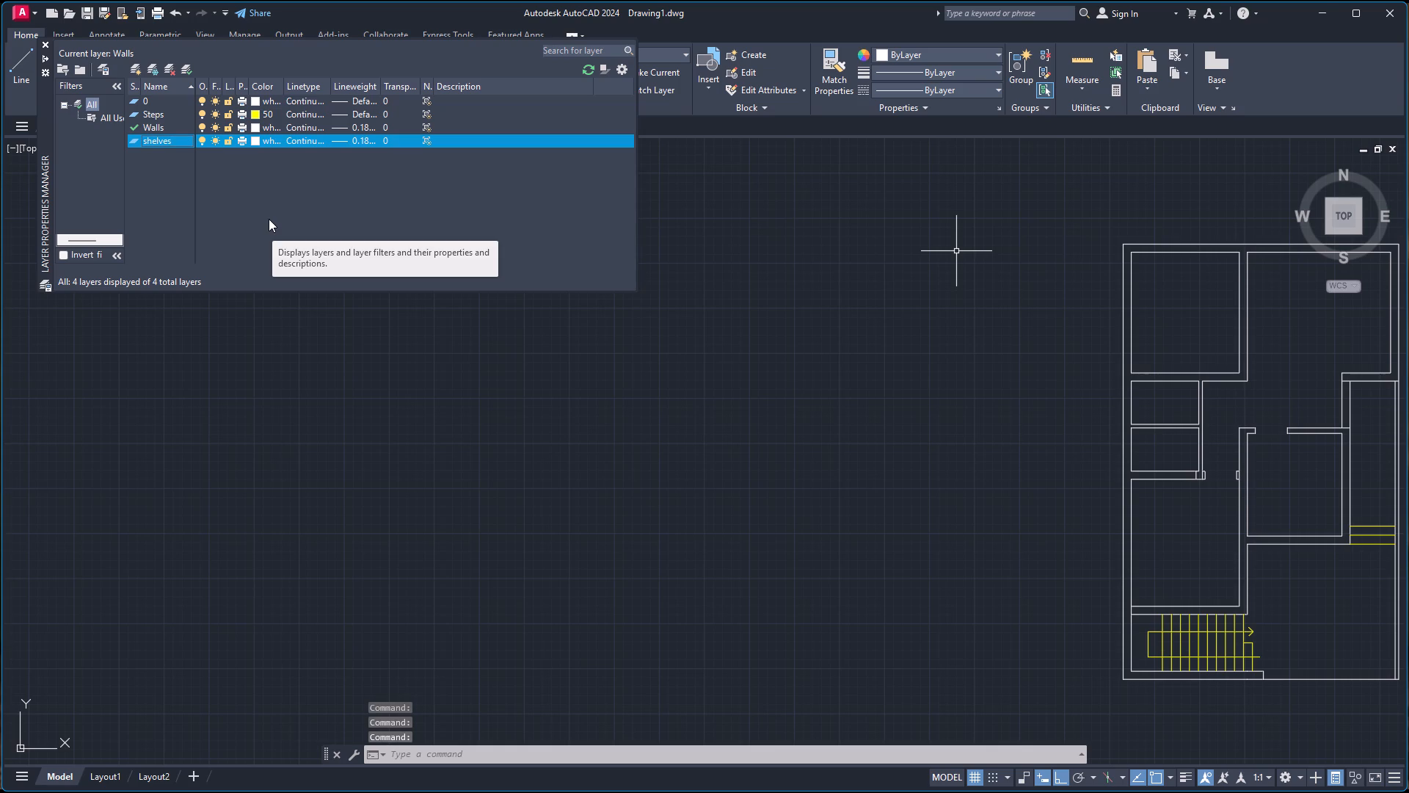
{"action": "left_click", "coordinate": [255, 142]}
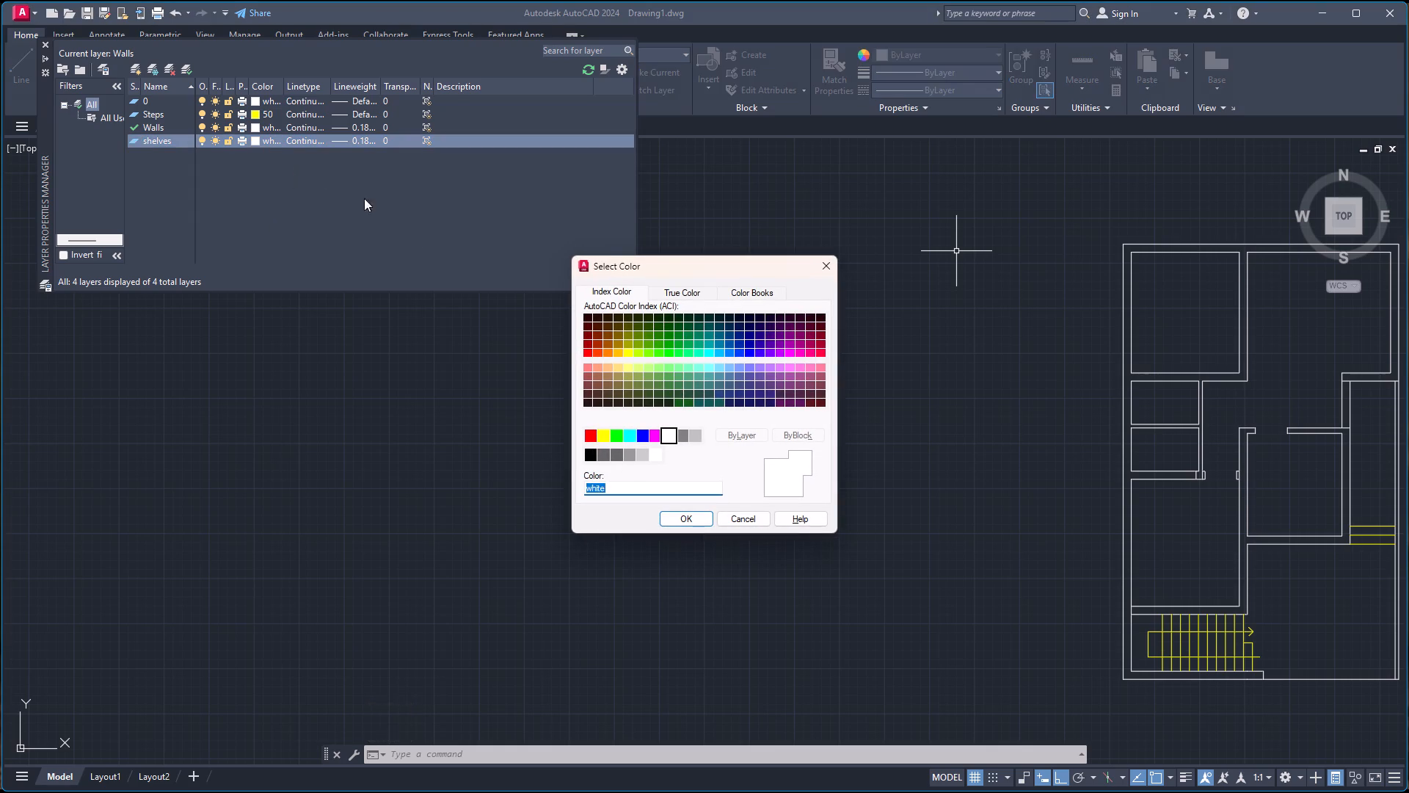
{"action": "left_click", "coordinate": [608, 341]}
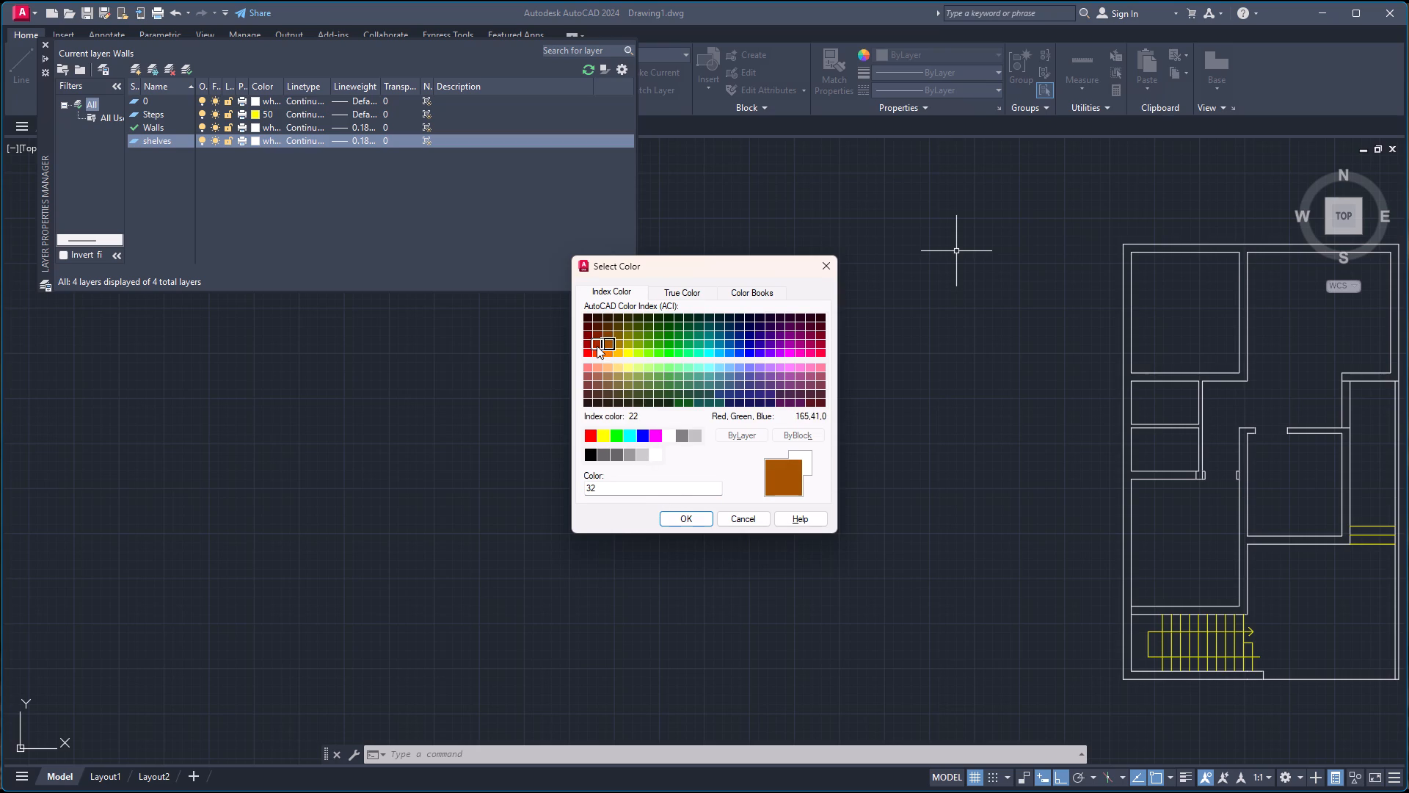
{"action": "left_click", "coordinate": [597, 346]}
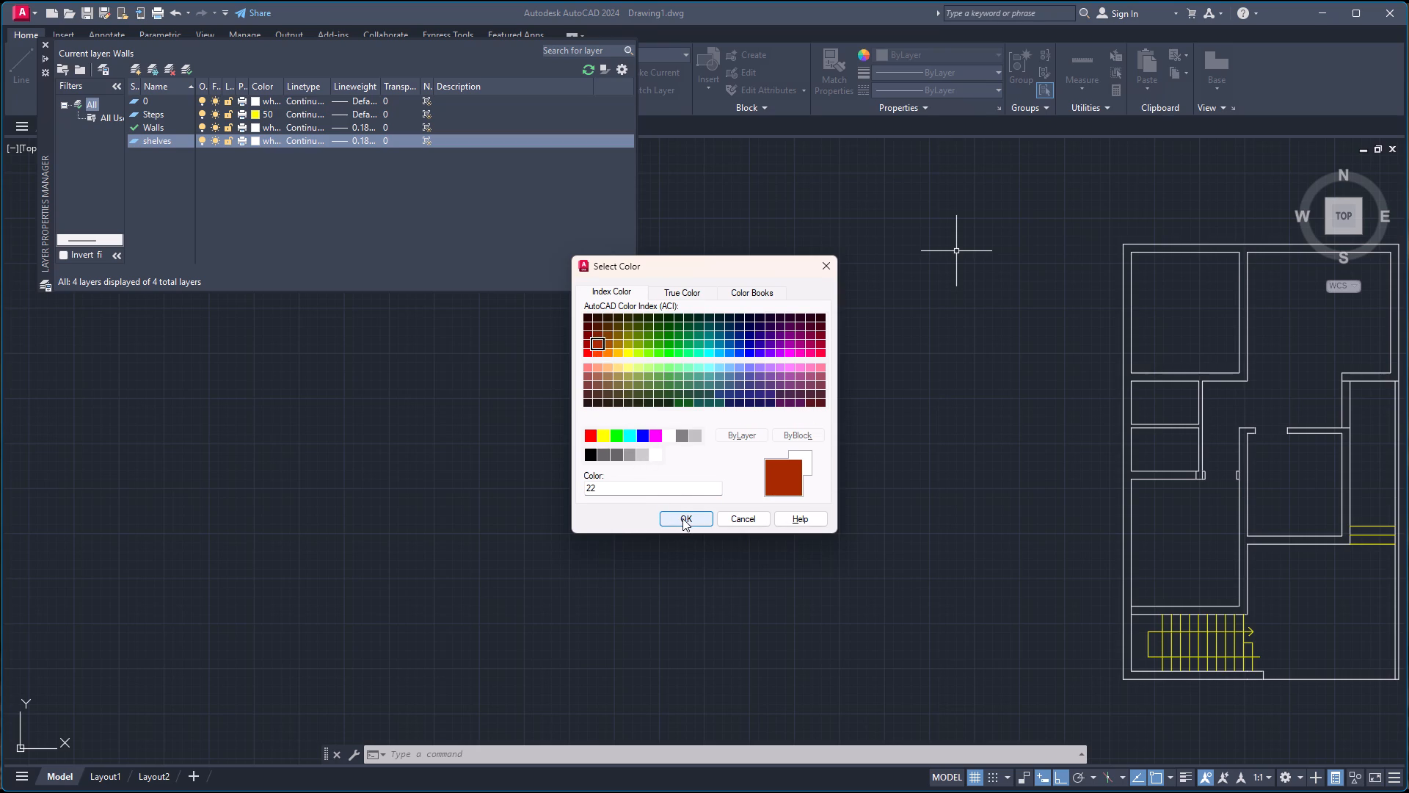
{"action": "left_click", "coordinate": [682, 518]}
{"action": "double_click", "coordinate": [186, 144]}
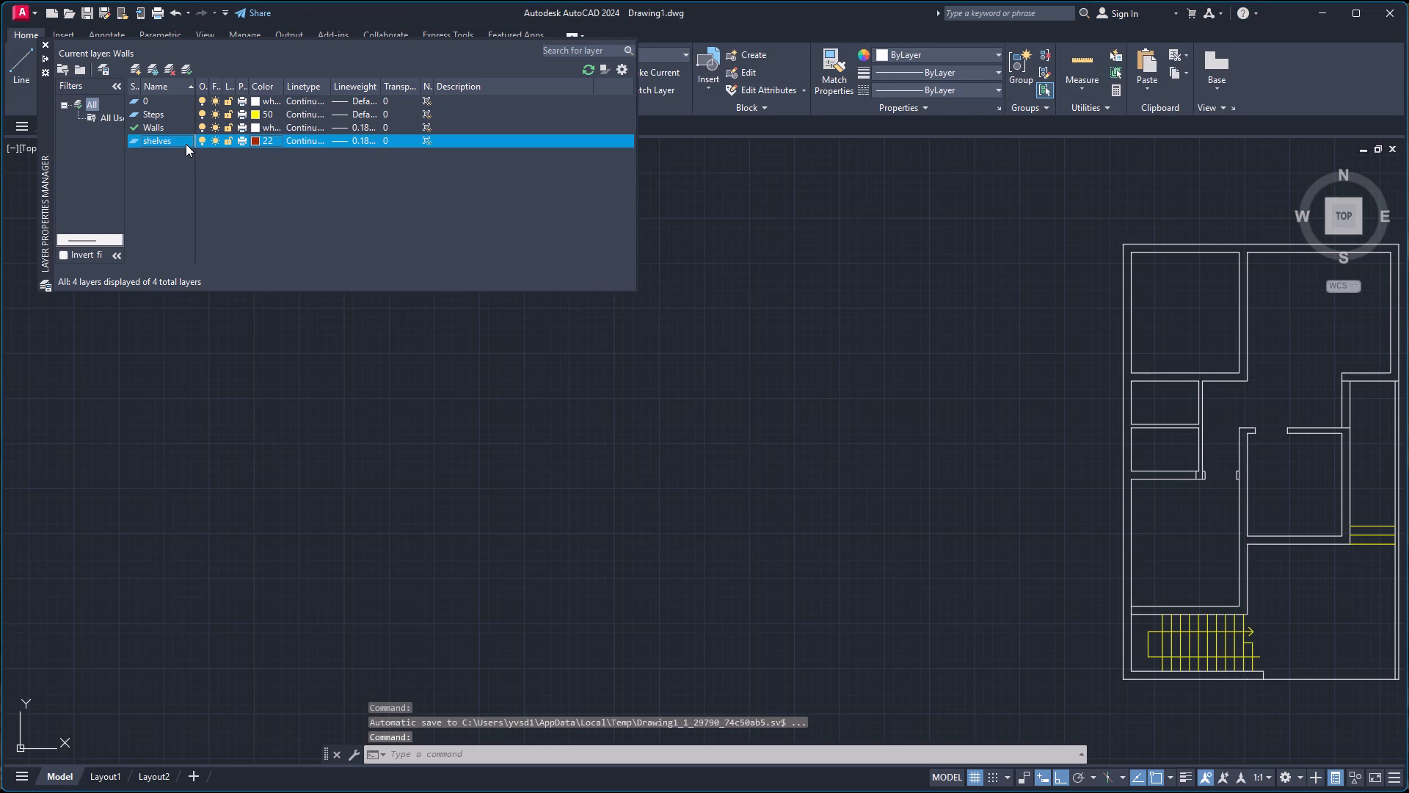
{"action": "left_click", "coordinate": [49, 59]}
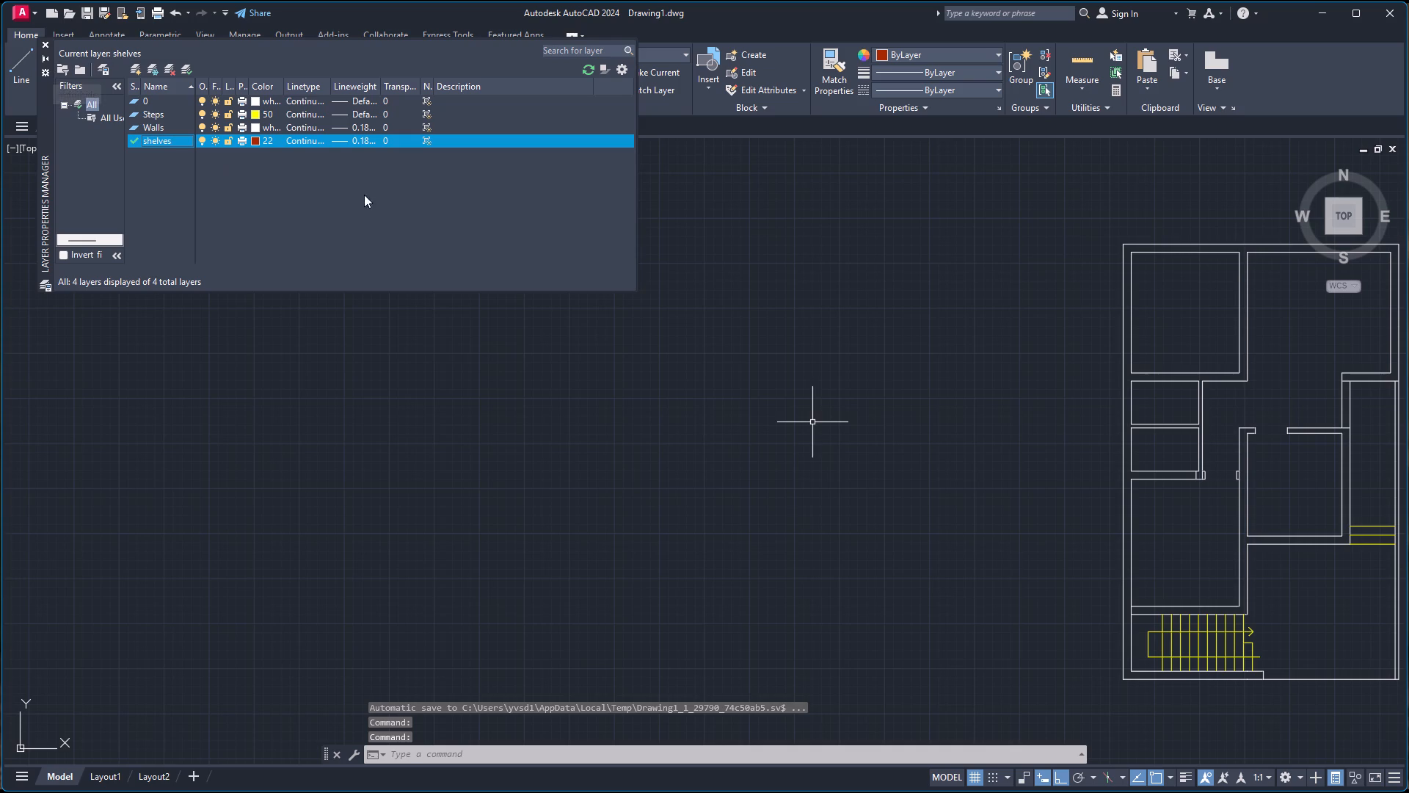
{"action": "left_click", "coordinate": [45, 62]}
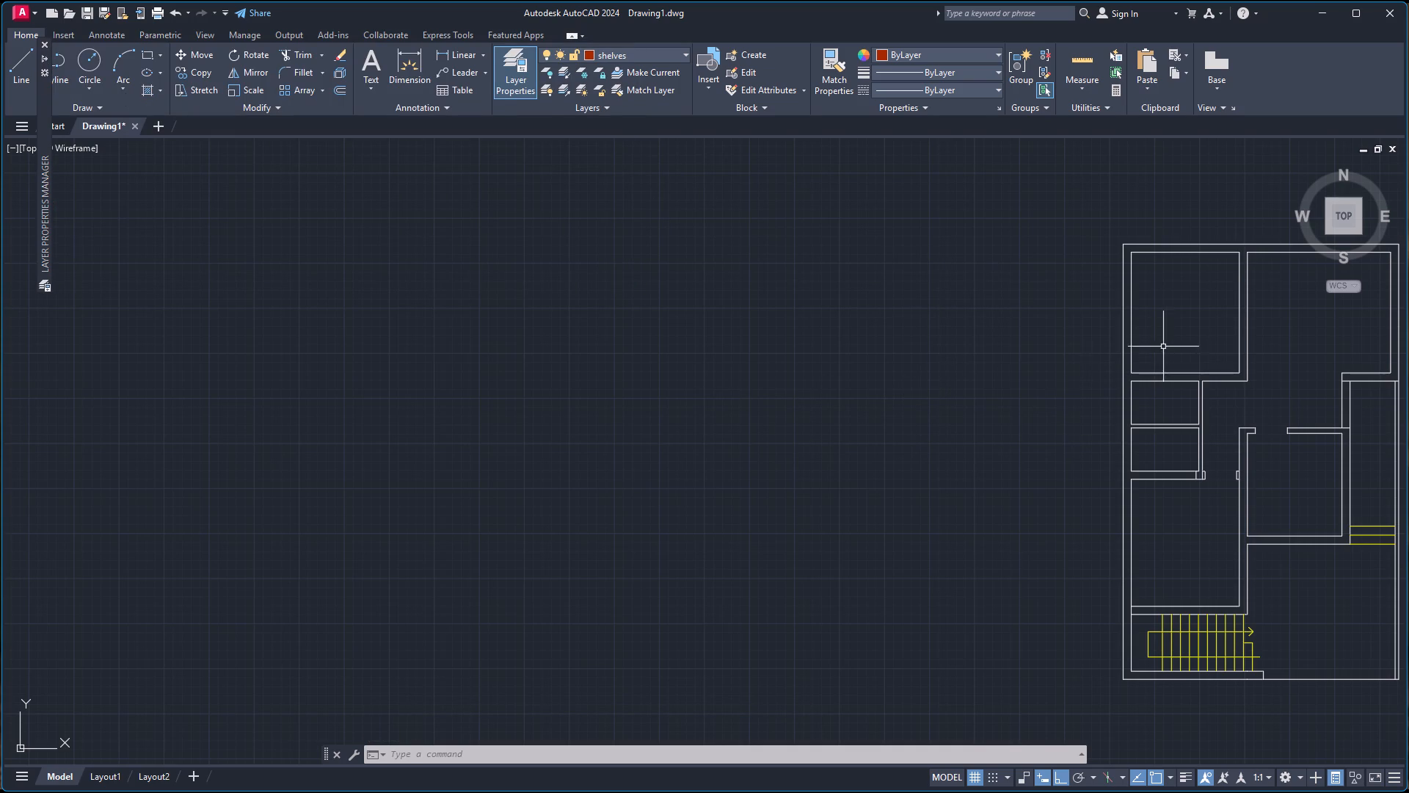
Draw a rectangle about 5'-3" by 2'-2 1/2" inside the top left room, slightly off its upper left corner.
{"action": "scroll", "coordinate": [1235, 377], "scroll_direction": "down", "scroll_amount": 2}
{"action": "scroll", "coordinate": [1303, 366], "scroll_direction": "up", "scroll_amount": 2}
{"action": "scroll", "coordinate": [1110, 330], "scroll_direction": "up", "scroll_amount": 2}
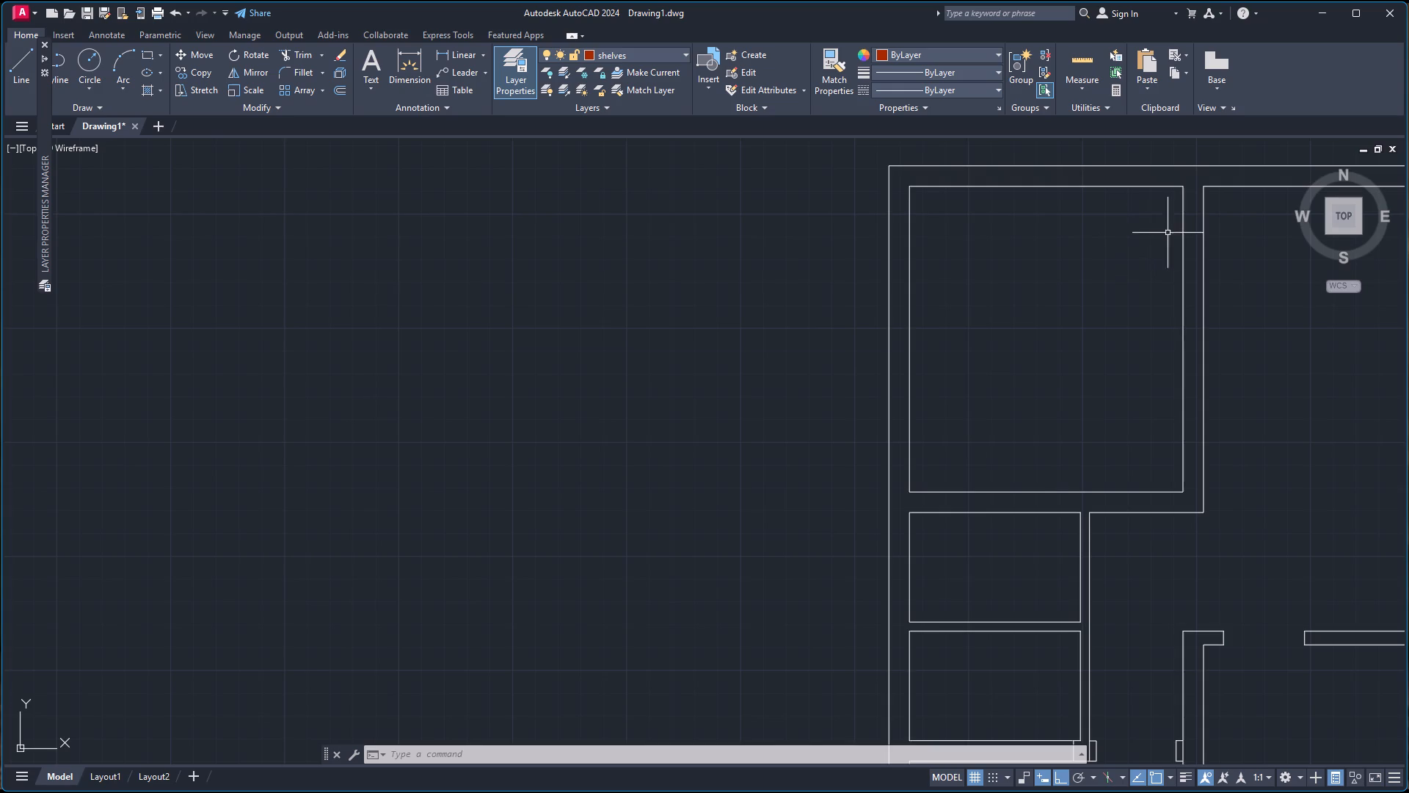
{"action": "scroll", "coordinate": [1249, 250], "scroll_direction": "down", "scroll_amount": 4}
{"action": "scroll", "coordinate": [1316, 297], "scroll_direction": "up", "scroll_amount": 3}
{"action": "scroll", "coordinate": [966, 190], "scroll_direction": "up", "scroll_amount": 1}
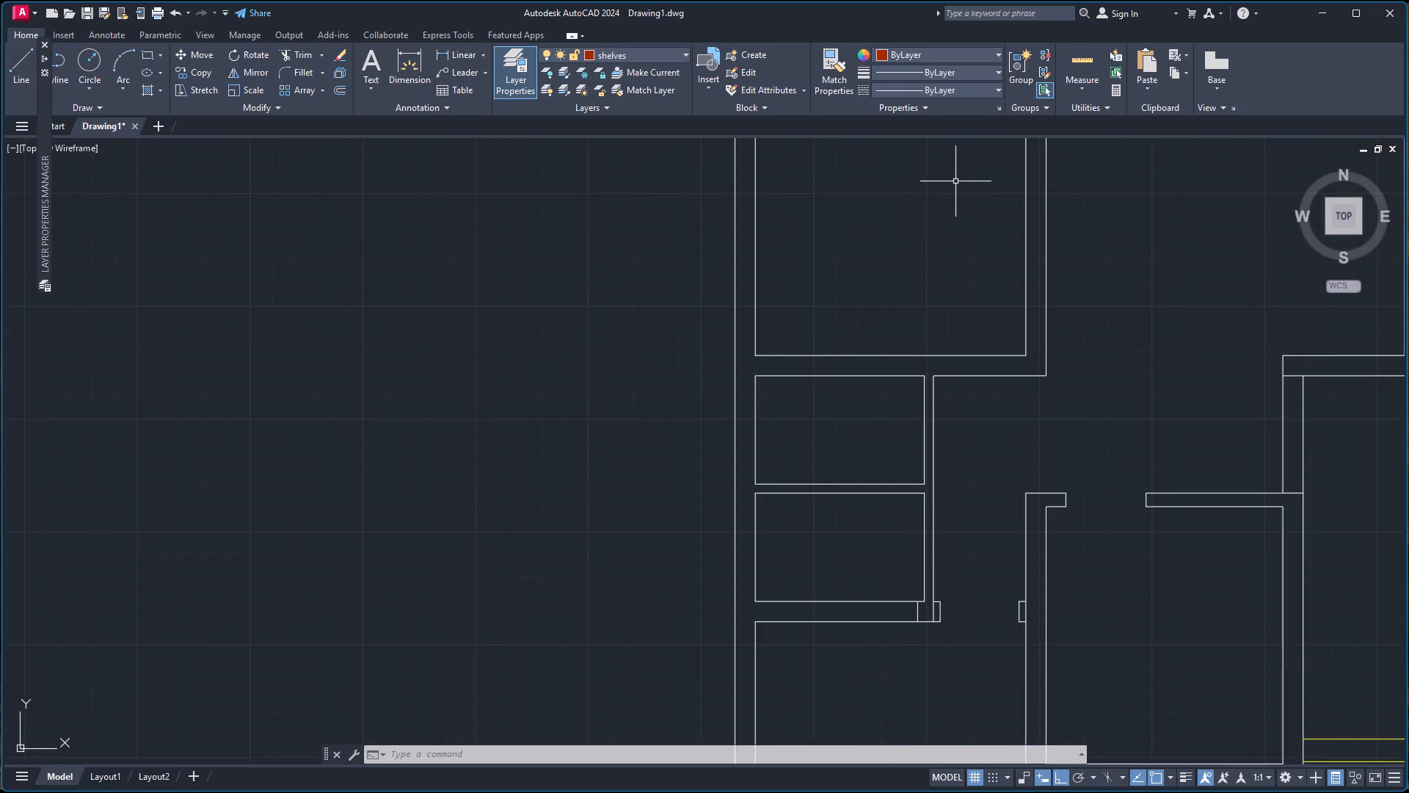
{"action": "scroll", "coordinate": [939, 172], "scroll_direction": "down", "scroll_amount": 5}
{"action": "scroll", "coordinate": [939, 148], "scroll_direction": "up", "scroll_amount": 4}
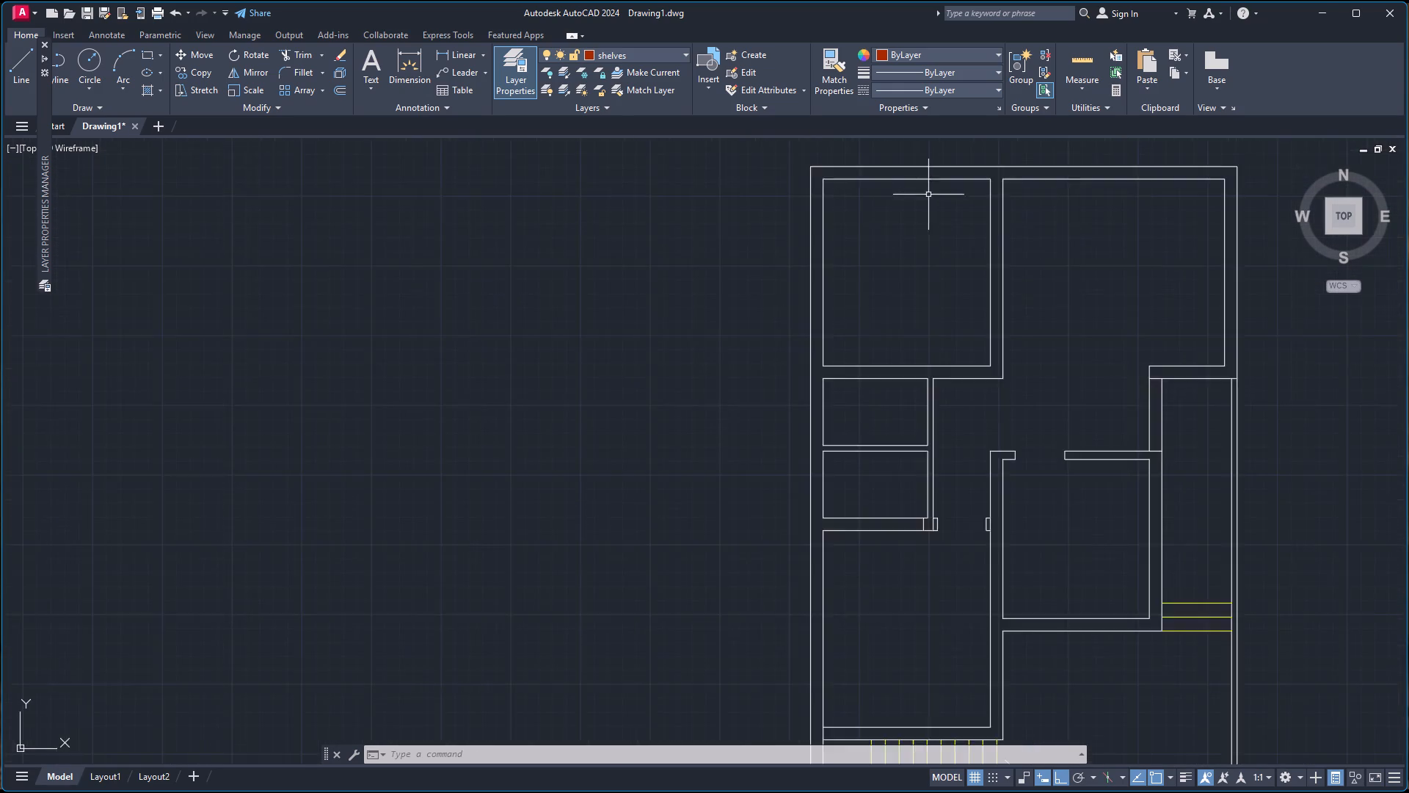
{"action": "scroll", "coordinate": [928, 195], "scroll_direction": "up", "scroll_amount": 2}
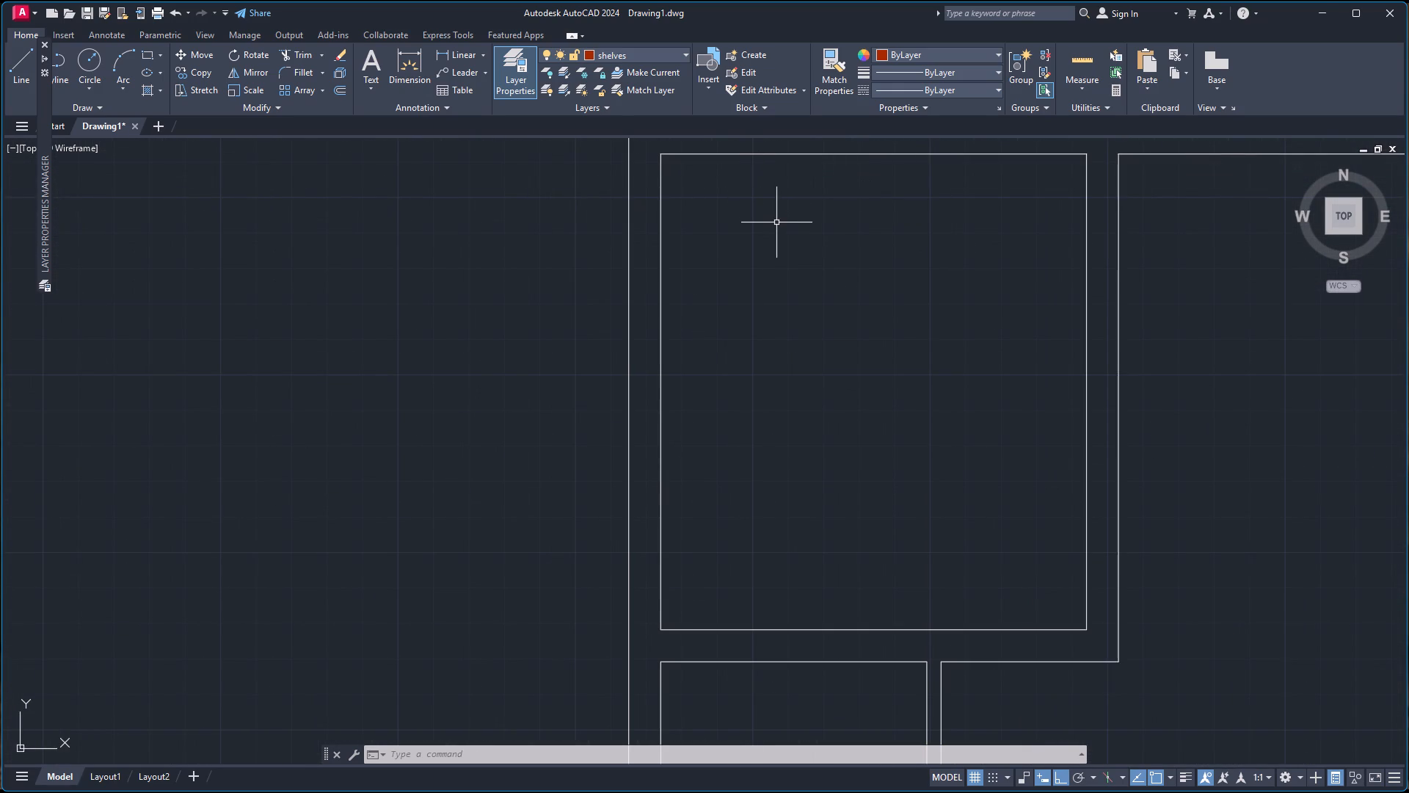
{"action": "type", "text": "rec"}
{"action": "key", "text": "Return"}
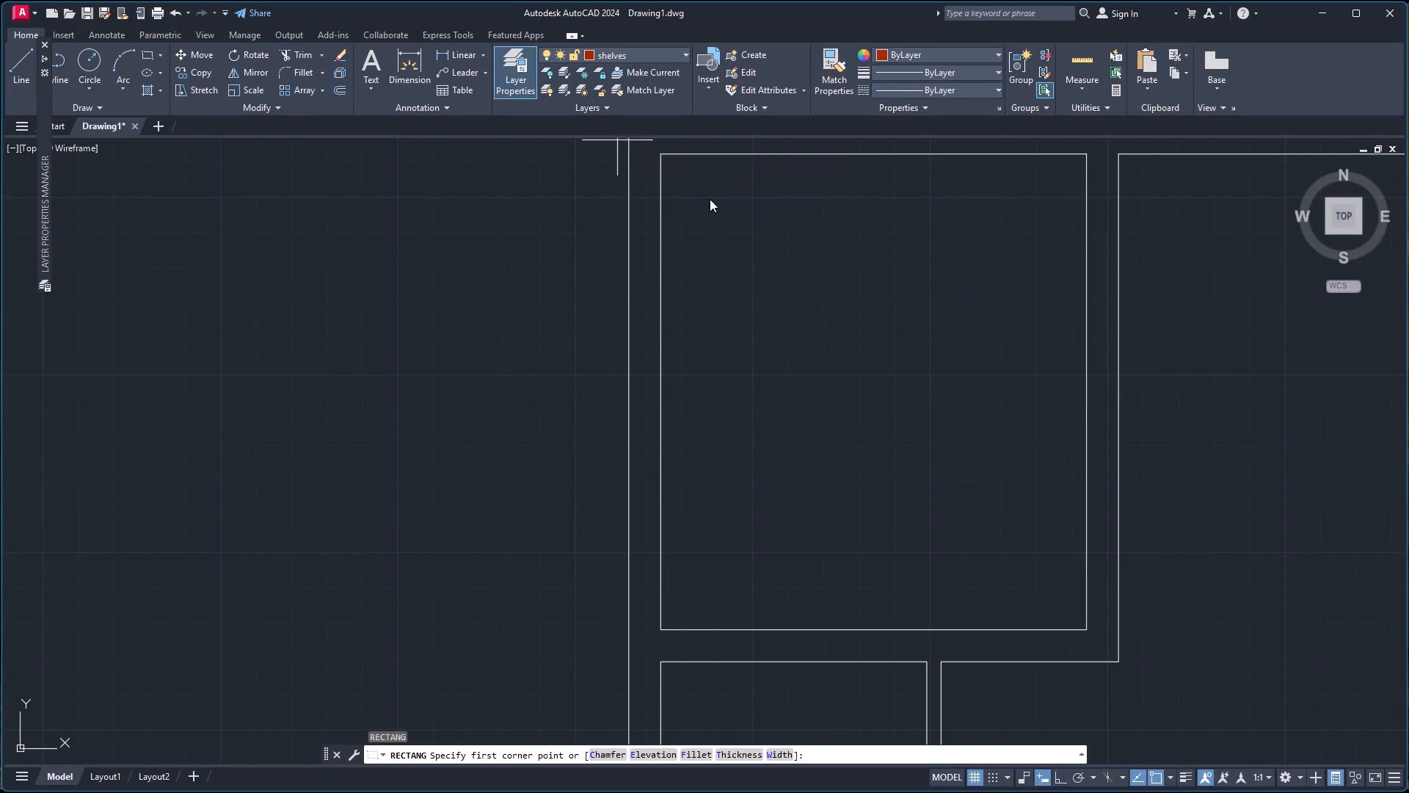
{"action": "left_click", "coordinate": [680, 173]}
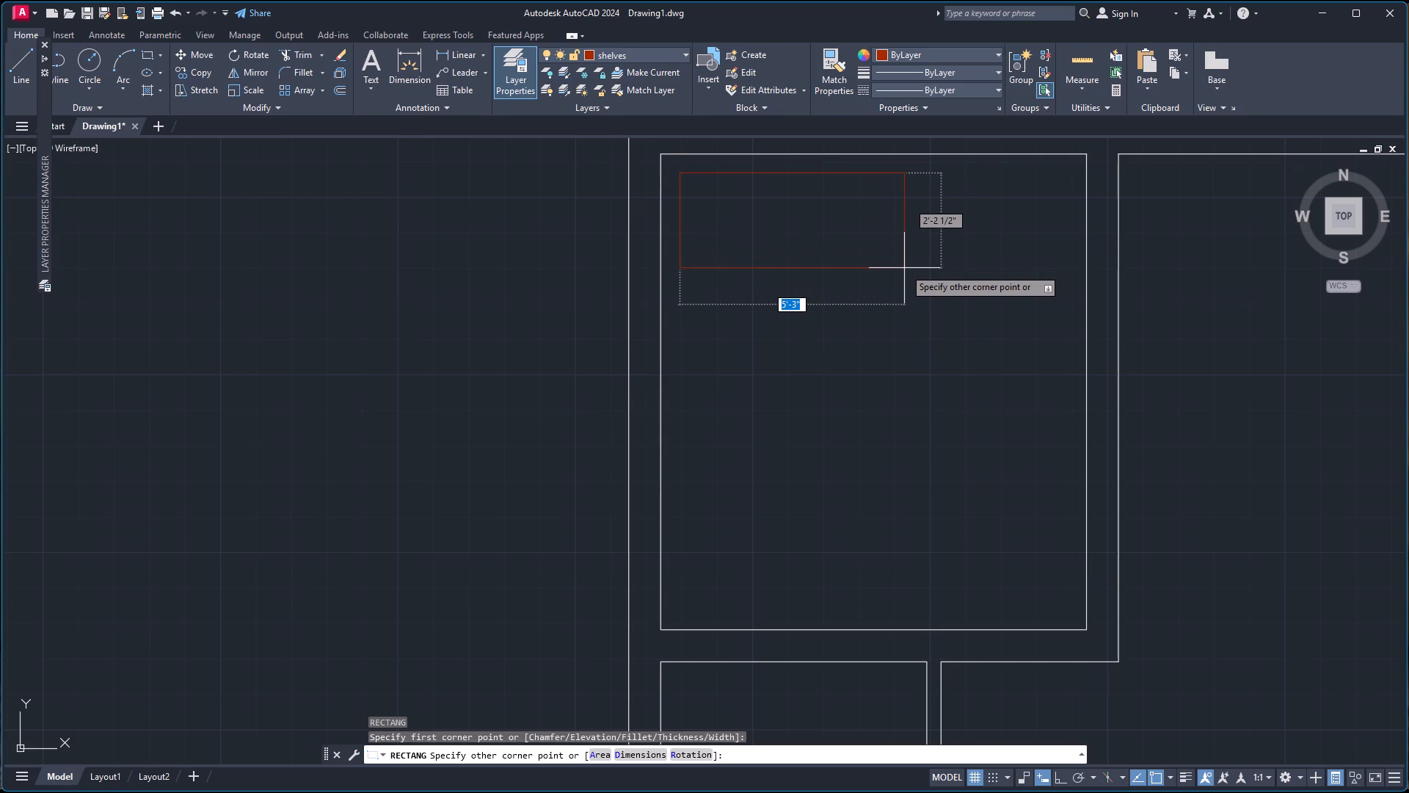
{"action": "left_click", "coordinate": [905, 267]}
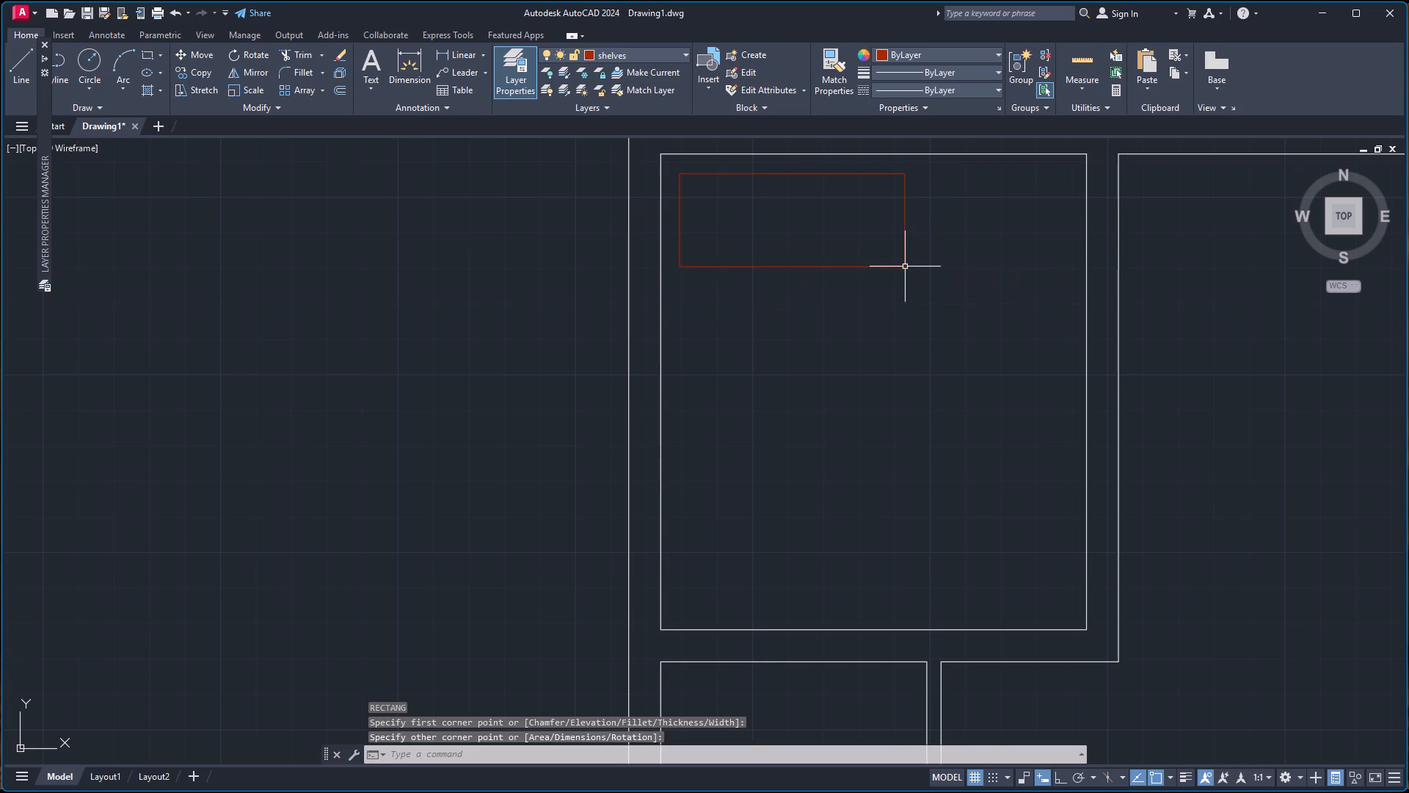
Draw a horizontal line across the shelf rectangle between the midpoints of its two short sides.
{"action": "key", "text": "l"}
{"action": "key", "text": "Return"}
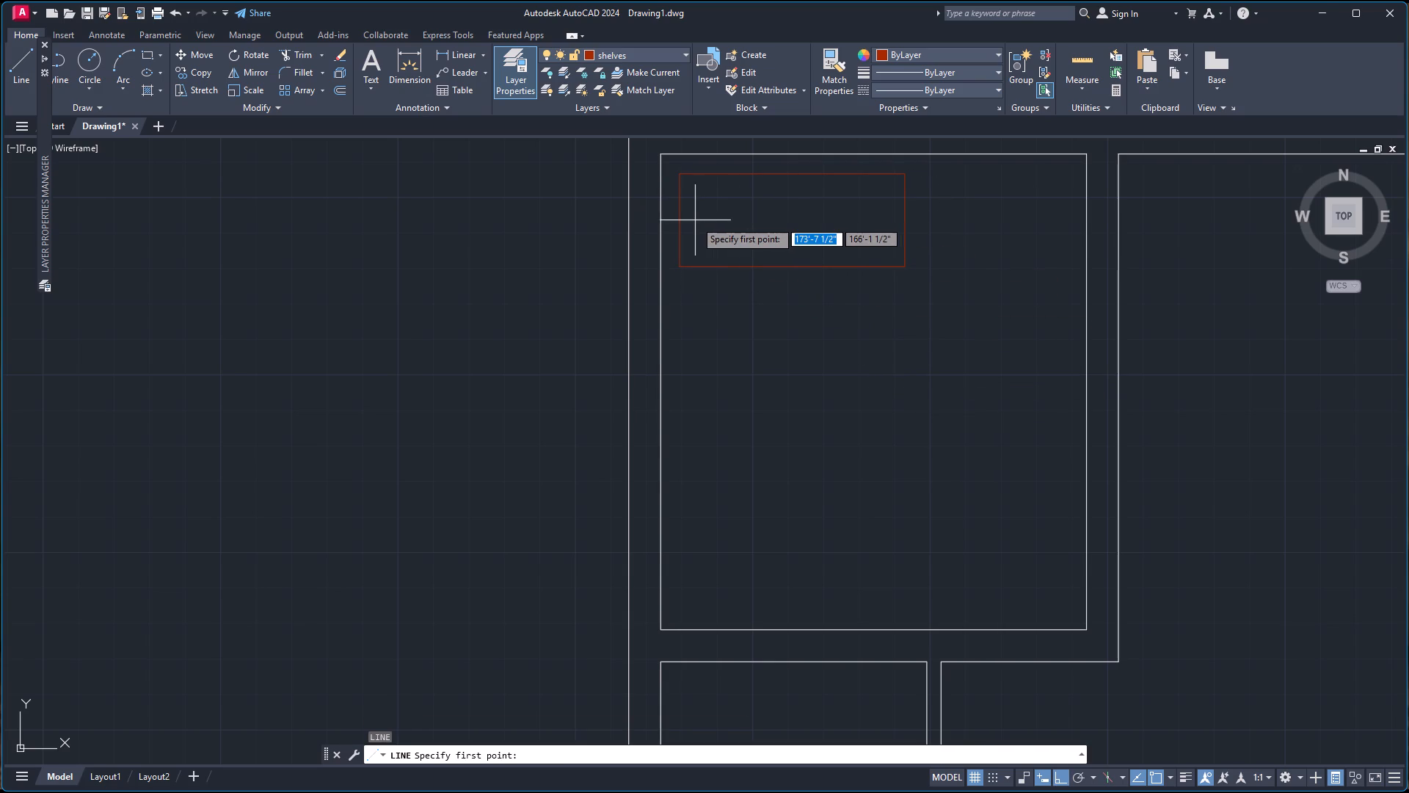
{"action": "left_click", "coordinate": [676, 220]}
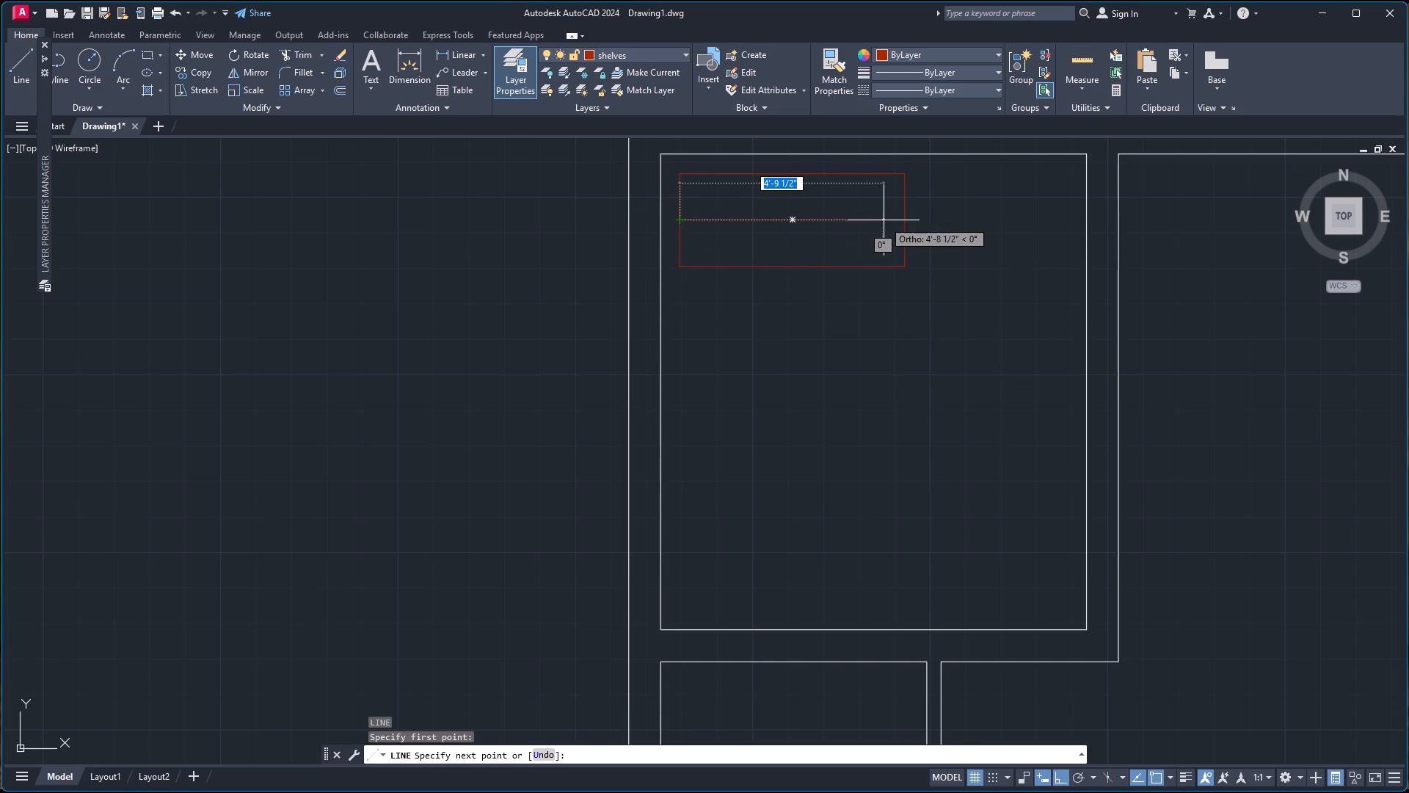
{"action": "left_click", "coordinate": [901, 218]}
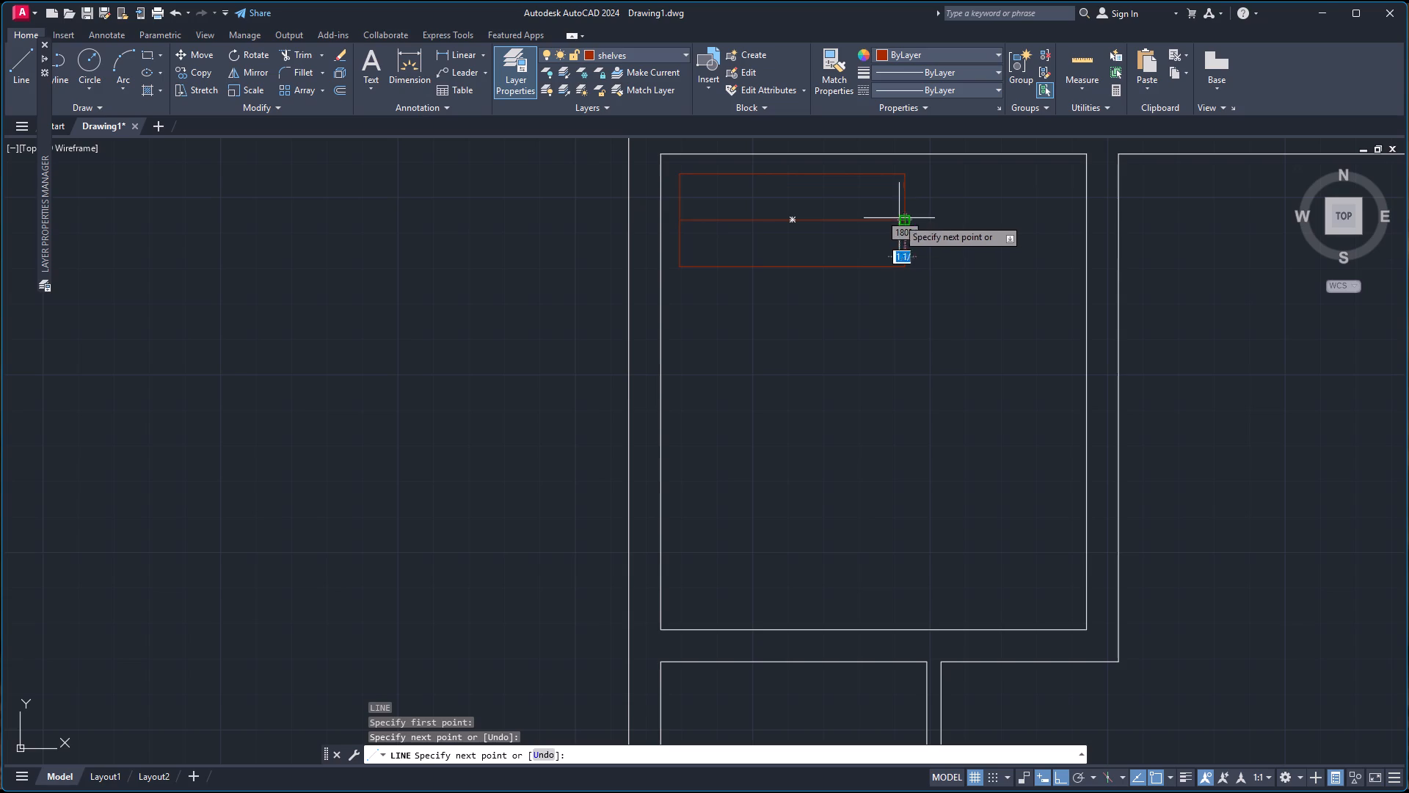
{"action": "key", "text": "space"}
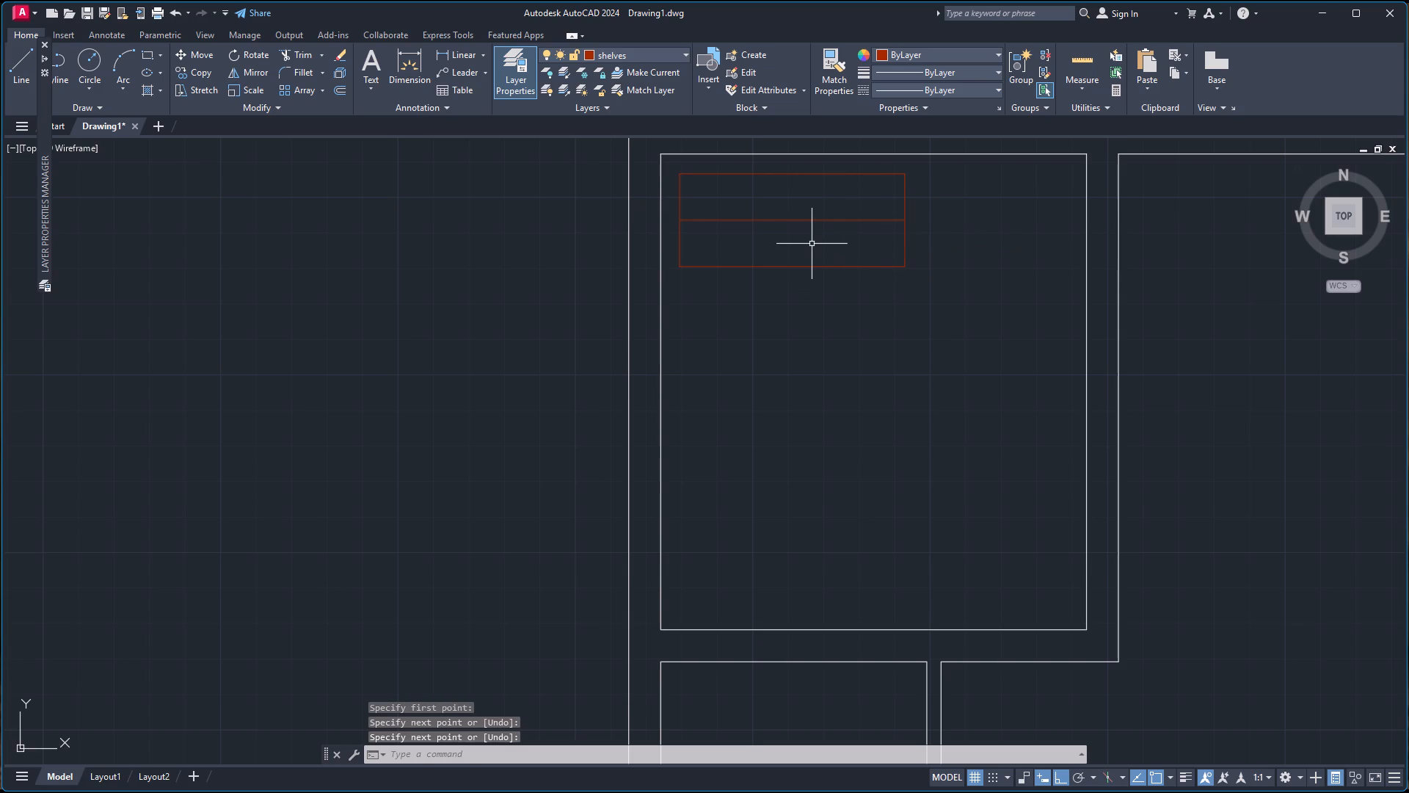
Draw an open slanted bar rising from the centre line near the rectangle's left end, about 10 1/2" long at 61° and 1" wide.
{"action": "scroll", "coordinate": [704, 210], "scroll_direction": "up", "scroll_amount": 3}
{"action": "scroll", "coordinate": [700, 211], "scroll_direction": "down", "scroll_amount": 3}
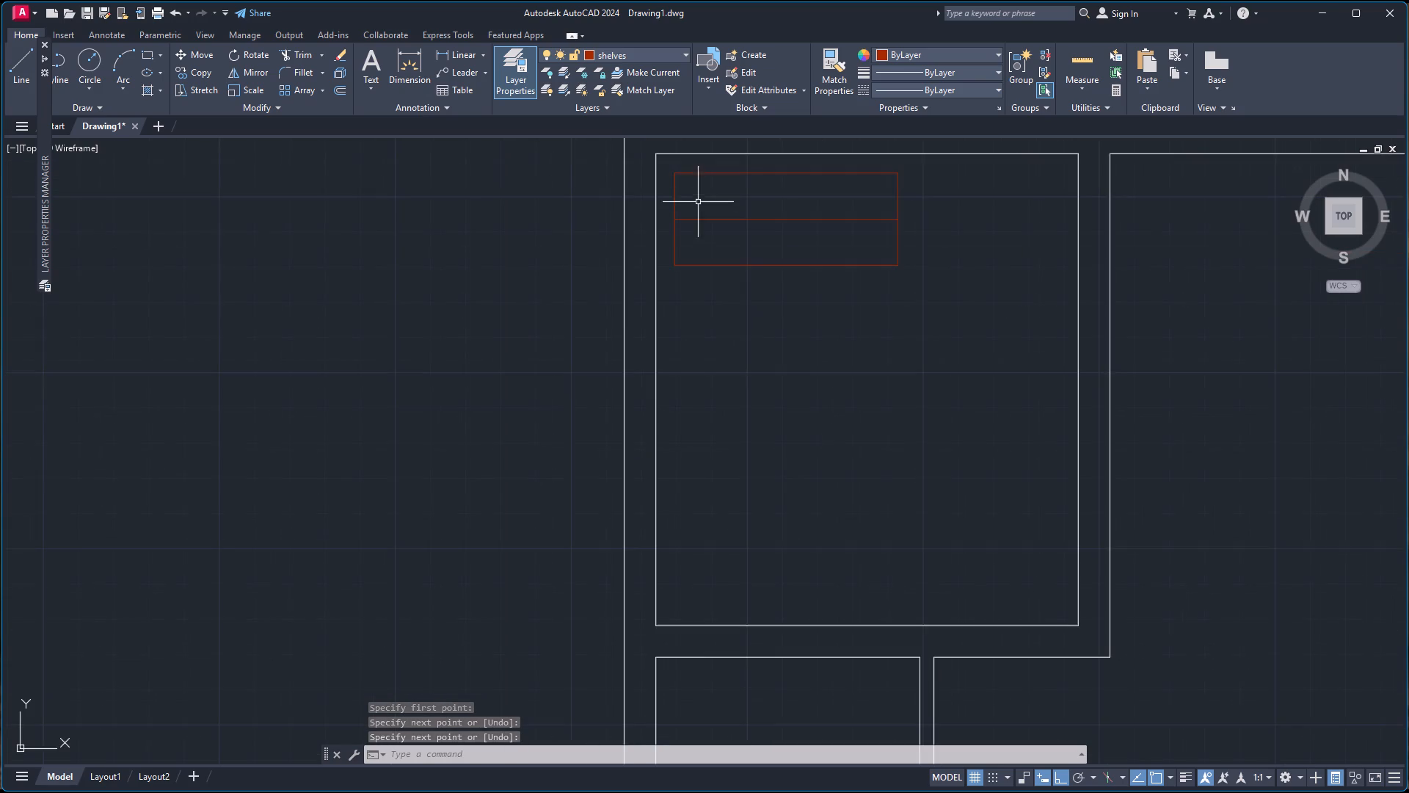
{"action": "scroll", "coordinate": [701, 162], "scroll_direction": "up", "scroll_amount": 3}
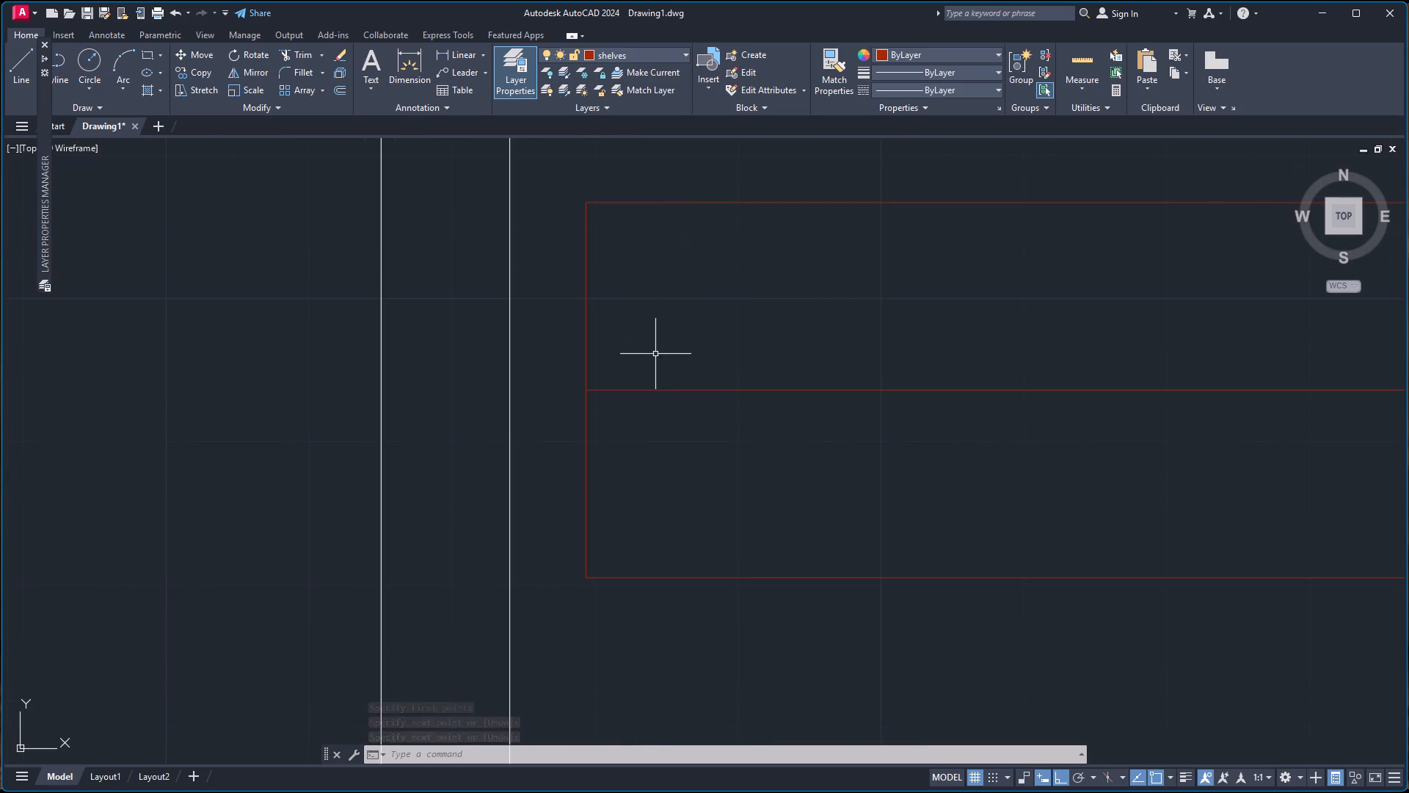
{"action": "key", "text": "space"}
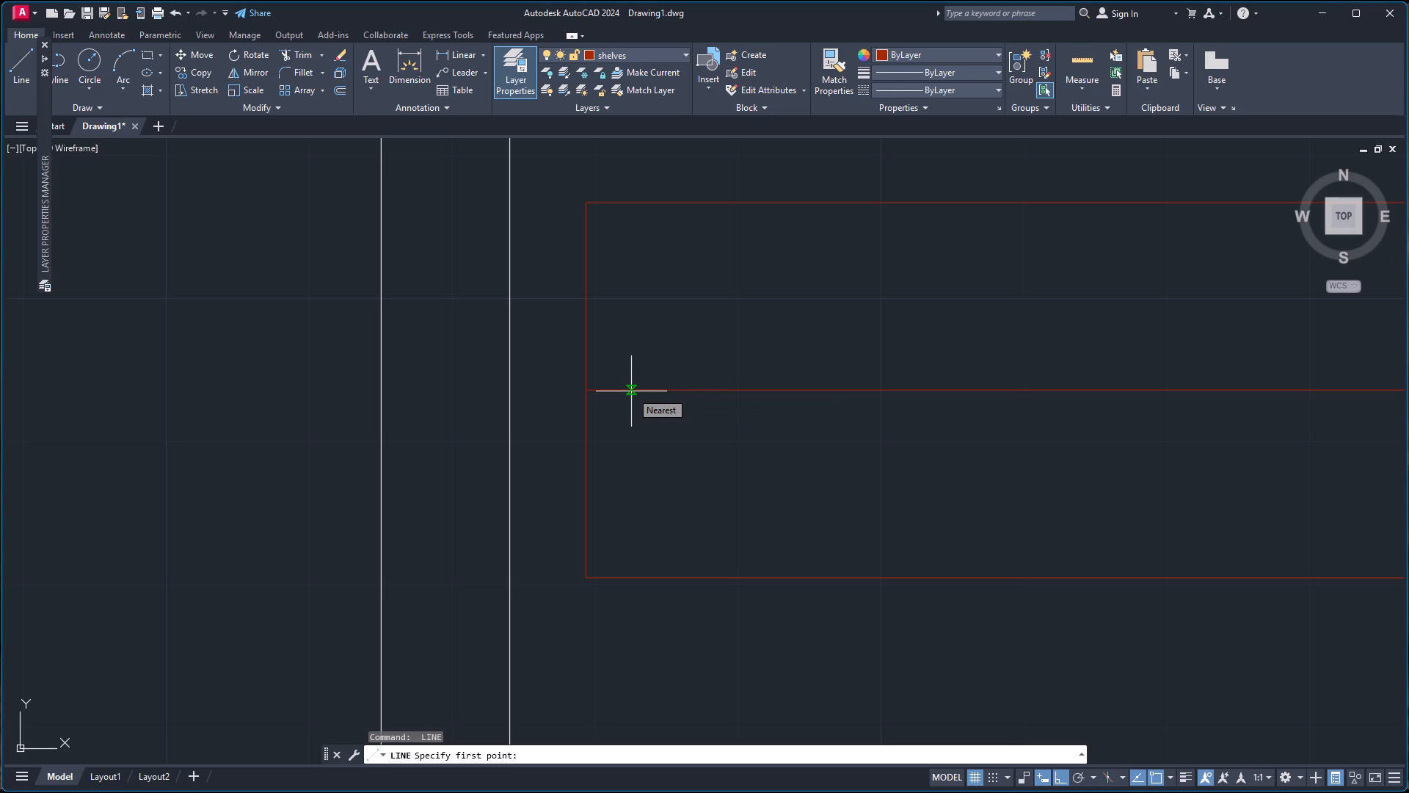
{"action": "key", "text": "F8"}
{"action": "left_click", "coordinate": [618, 391]}
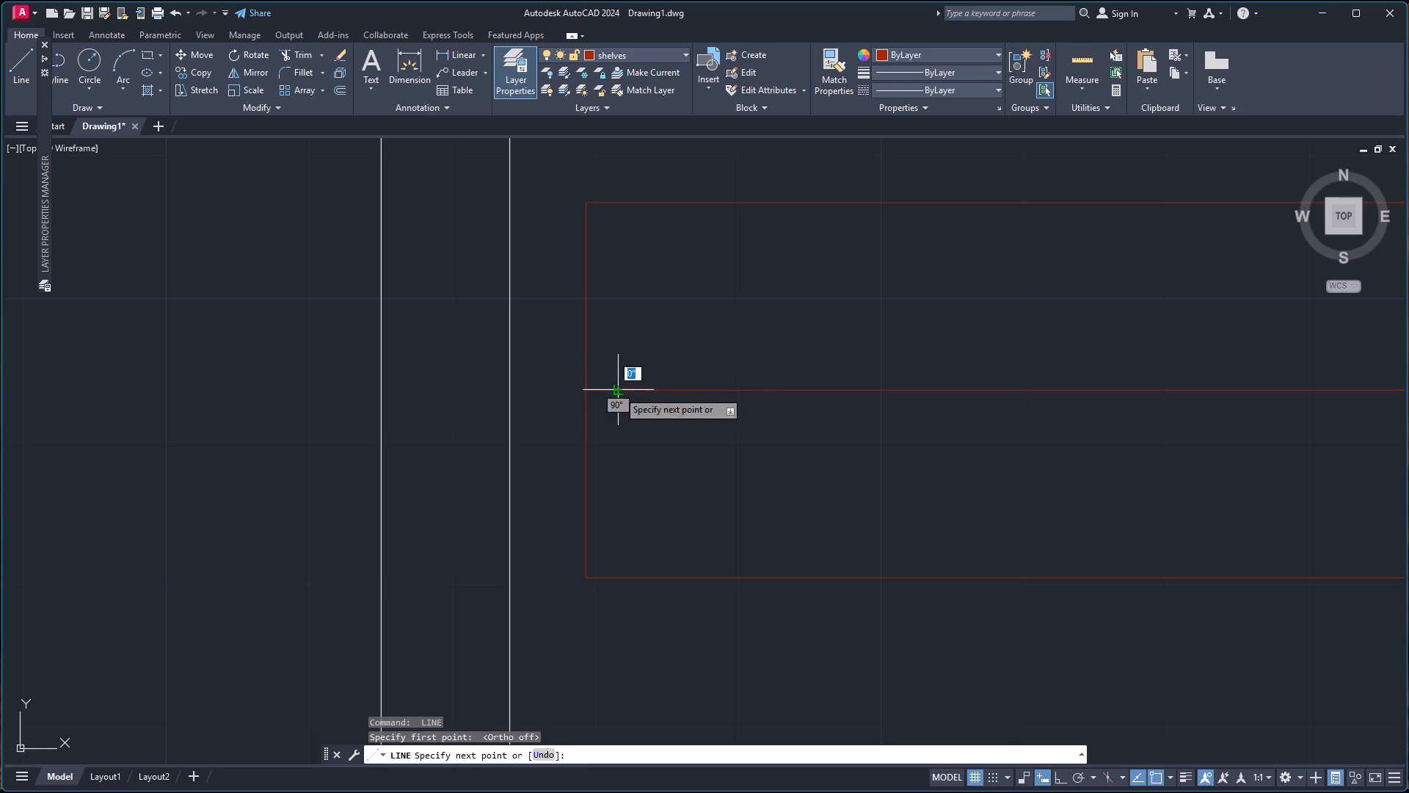
{"action": "left_click", "coordinate": [692, 258]}
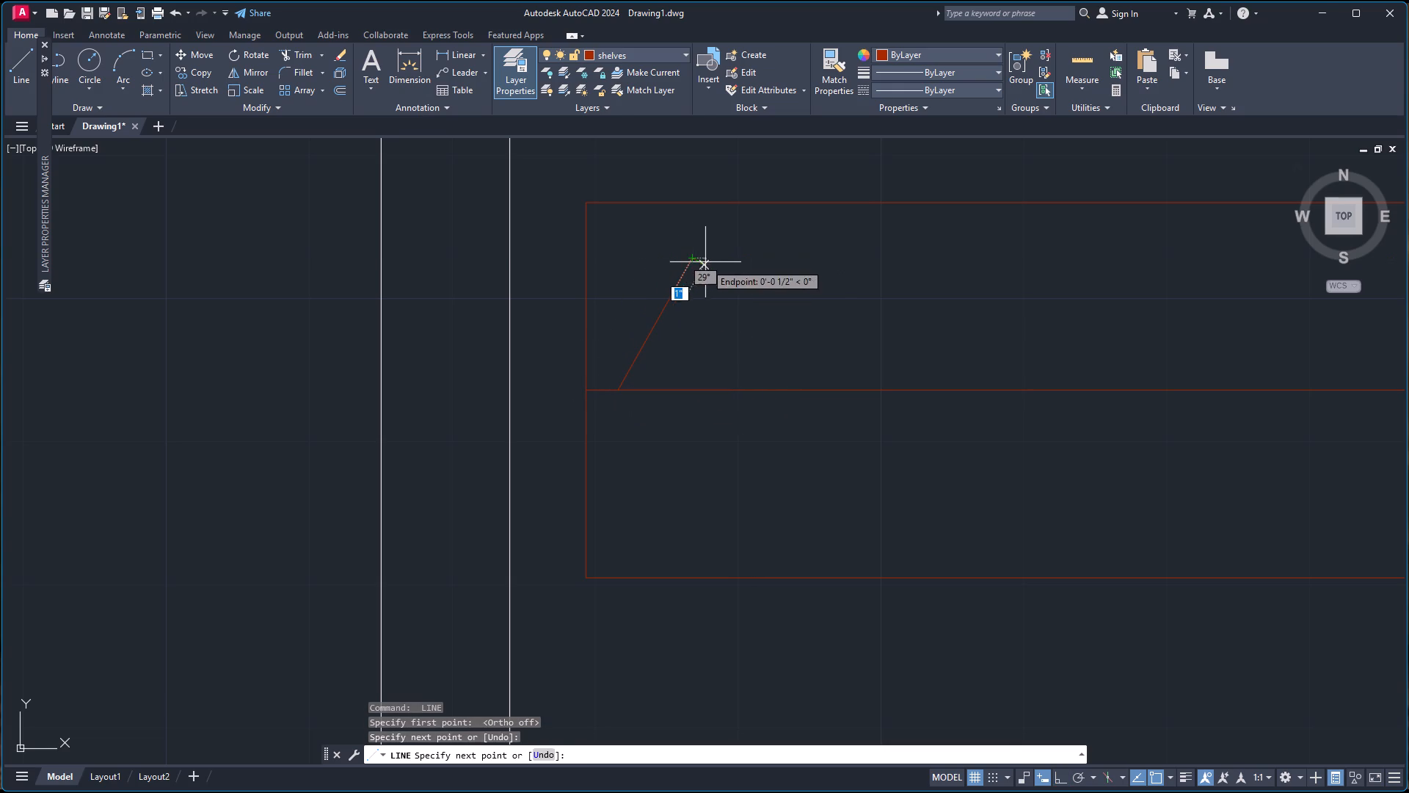
{"action": "scroll", "coordinate": [706, 269], "scroll_direction": "up", "scroll_amount": 3}
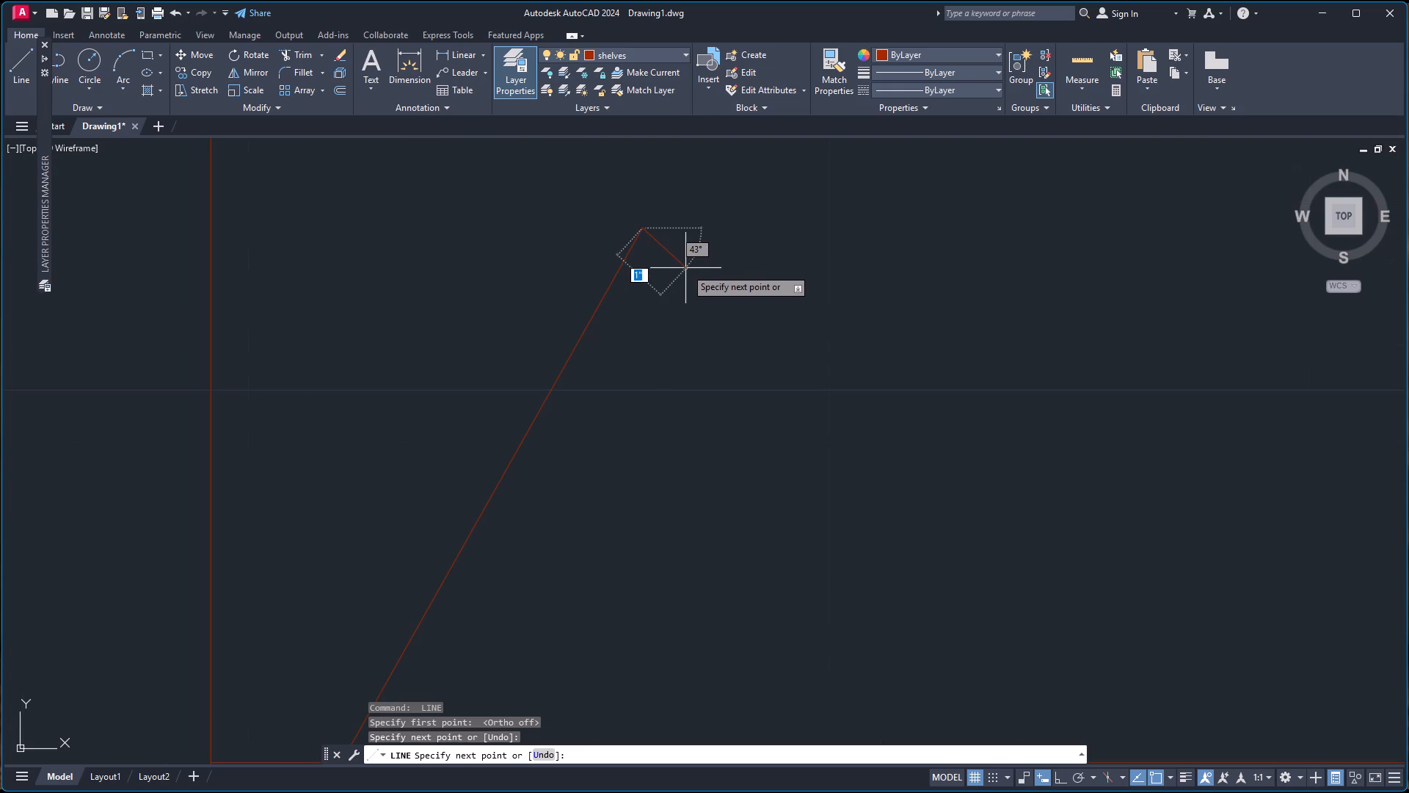
{"action": "left_click", "coordinate": [685, 268]}
{"action": "scroll", "coordinate": [589, 427], "scroll_direction": "down", "scroll_amount": 3}
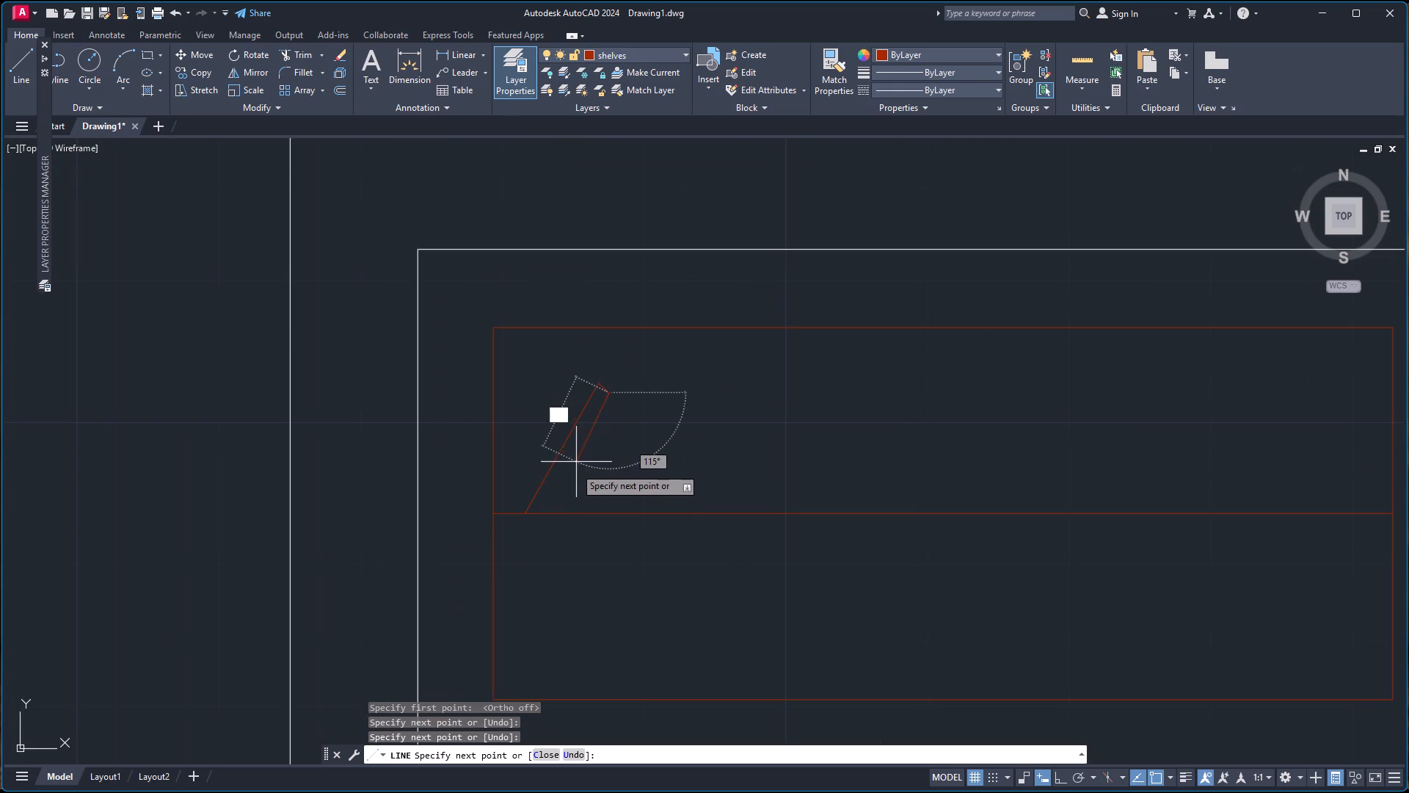
{"action": "scroll", "coordinate": [544, 500], "scroll_direction": "up", "scroll_amount": 2}
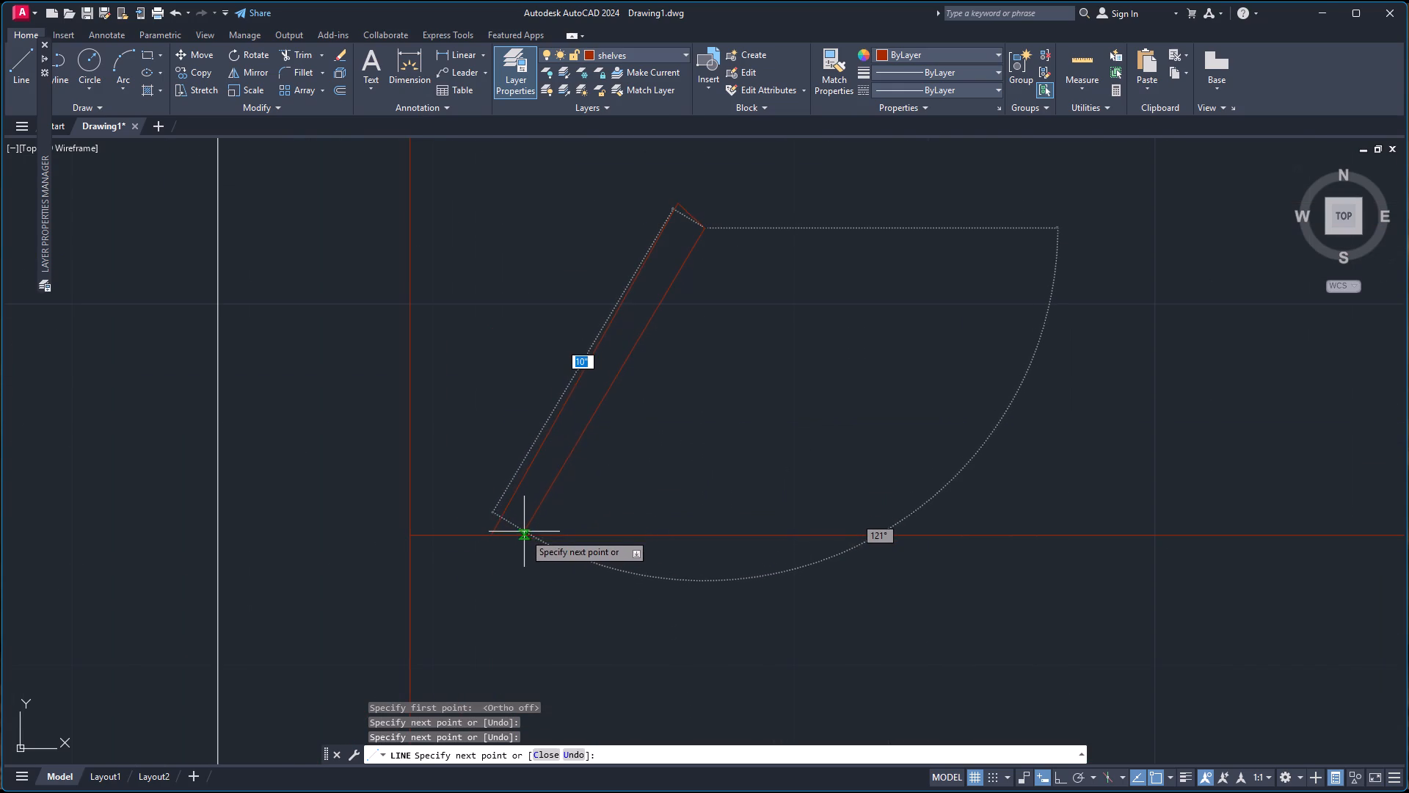
{"action": "left_click", "coordinate": [522, 533]}
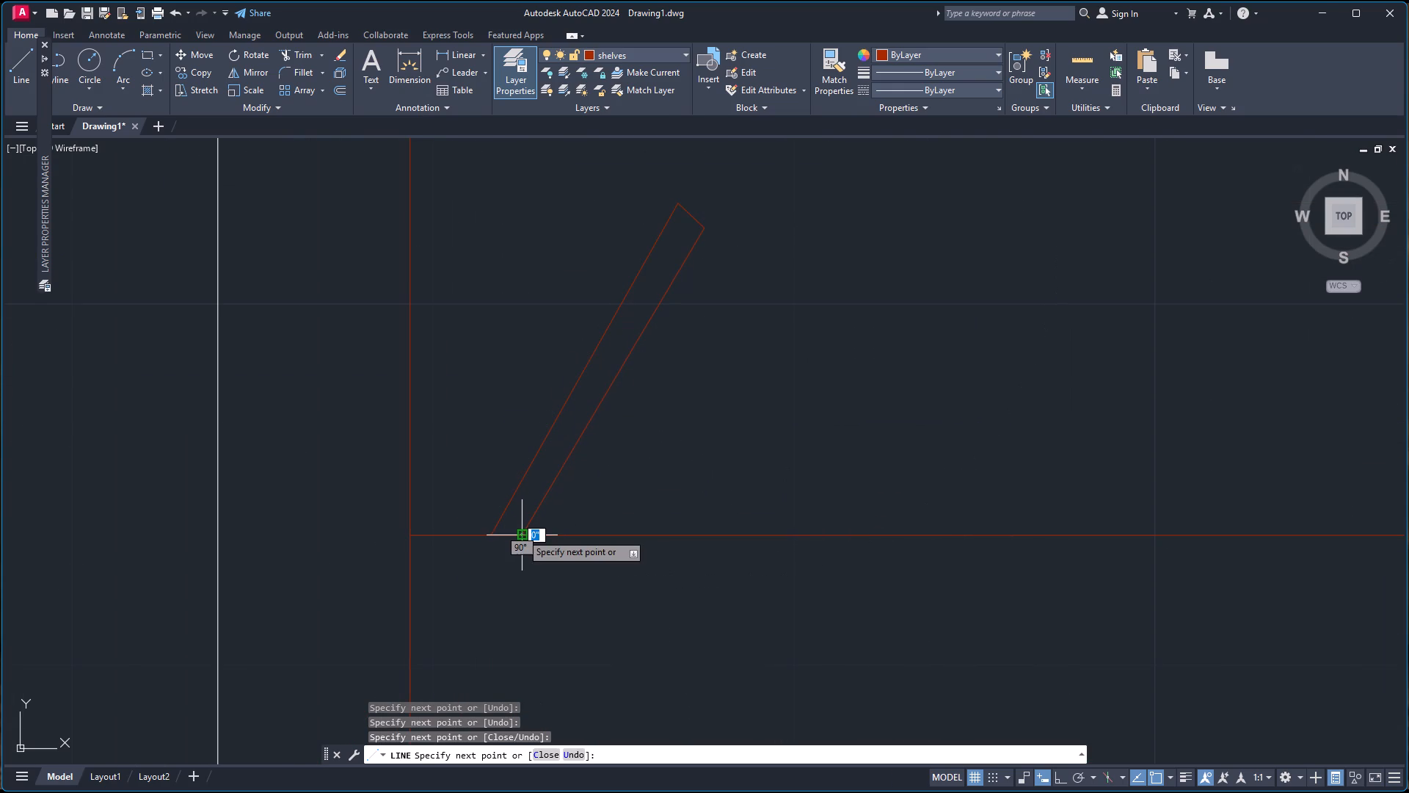
{"action": "key", "text": "space"}
Join the slanted bar's three lines into one polyline.
{"action": "left_click", "coordinate": [542, 449]}
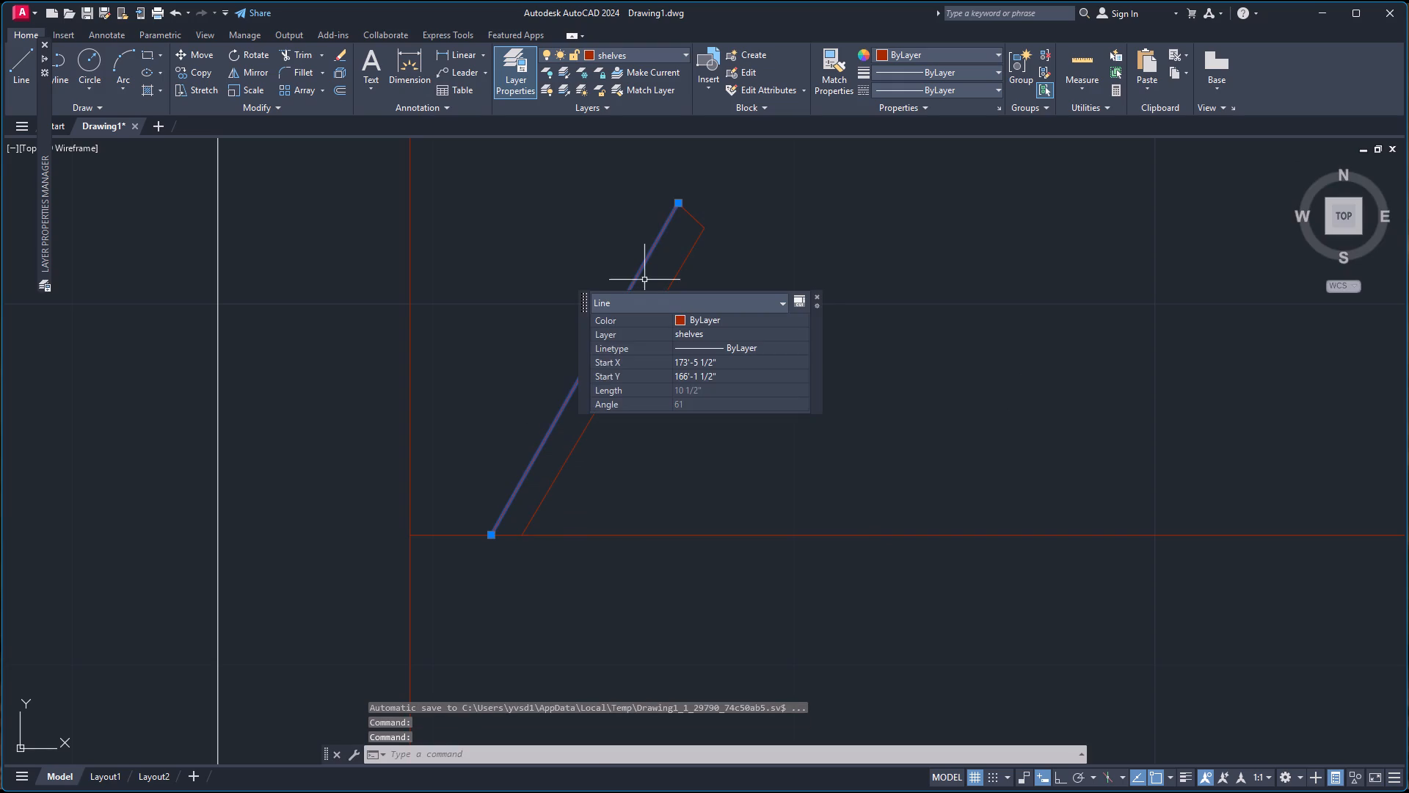
{"action": "left_click", "coordinate": [688, 211]}
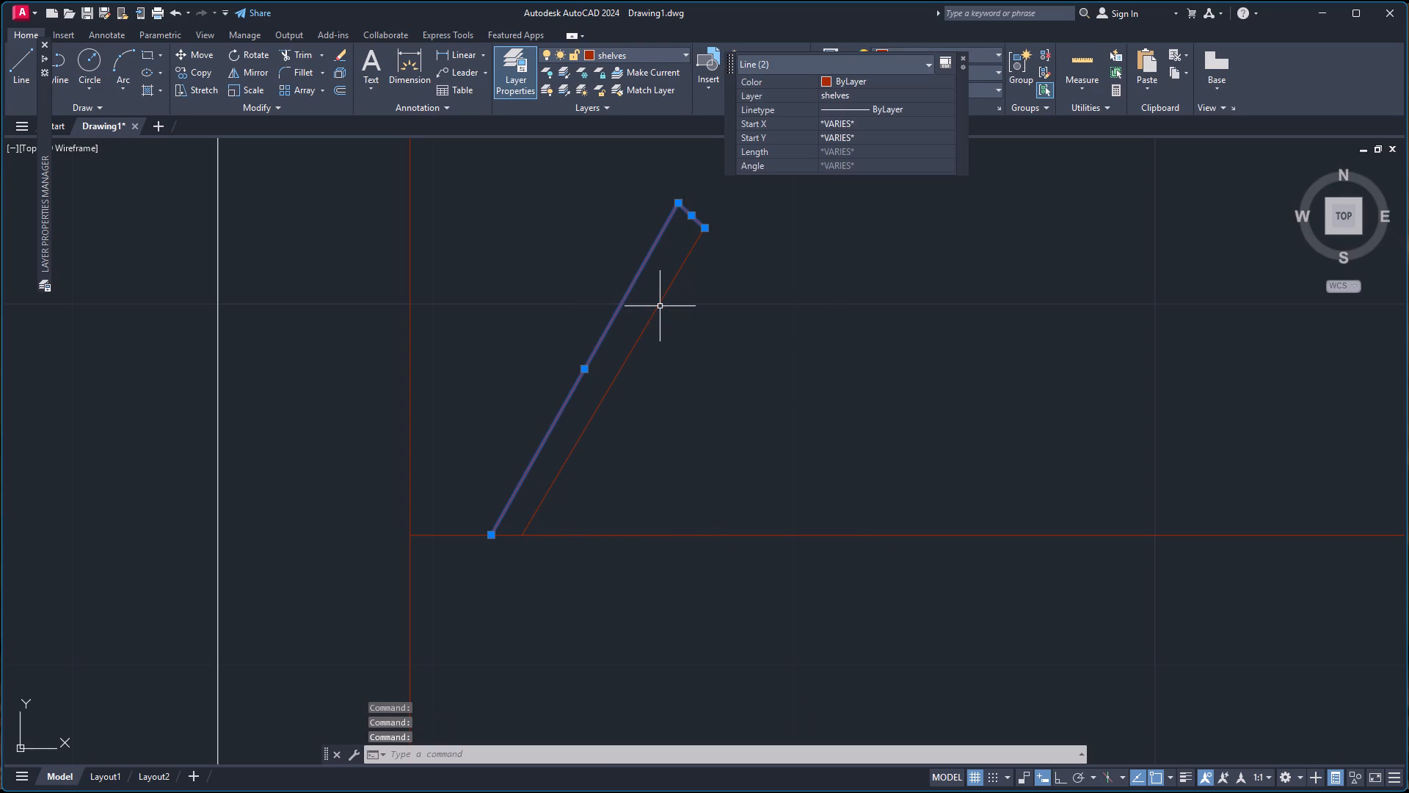
{"action": "left_click", "coordinate": [660, 306]}
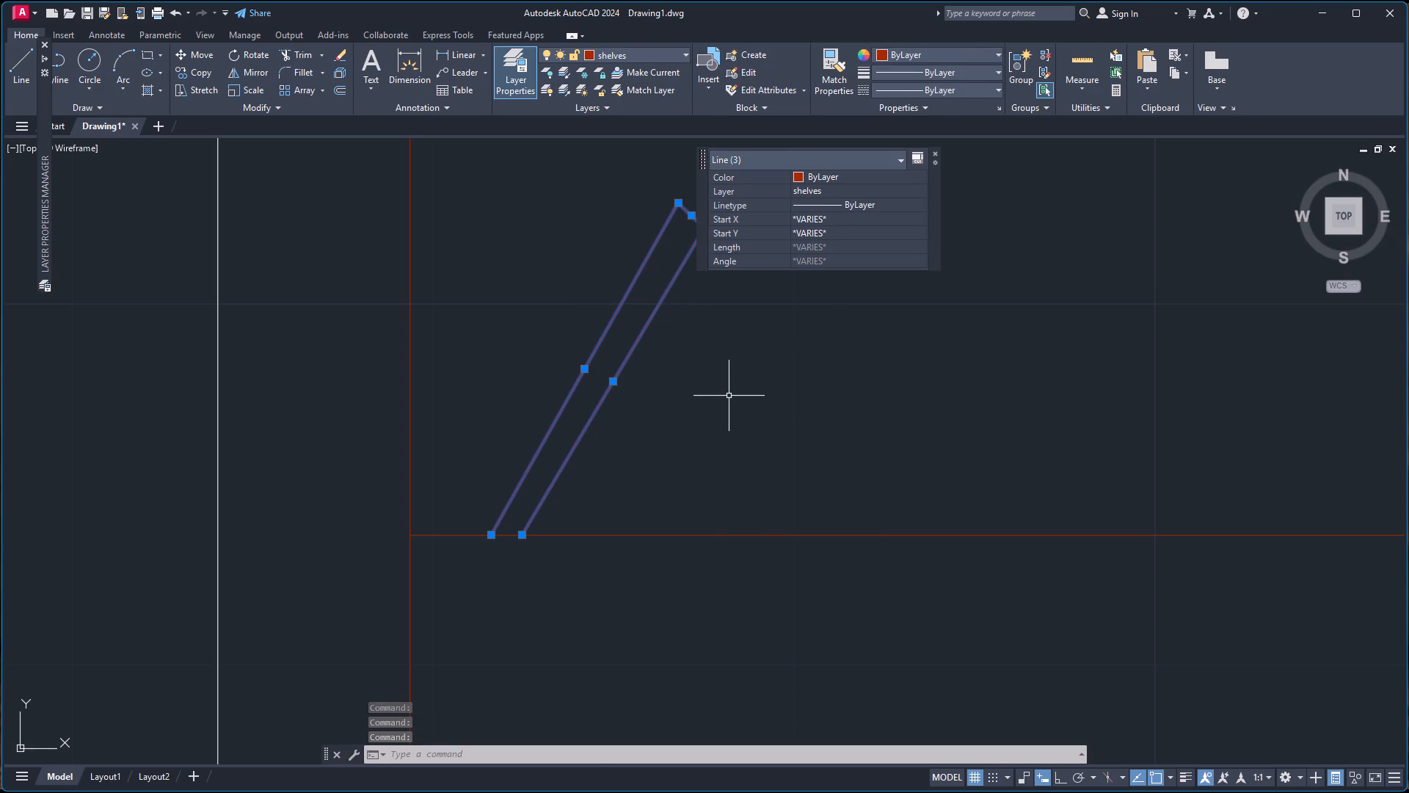
{"action": "key", "text": "j"}
{"action": "key", "text": "Return"}
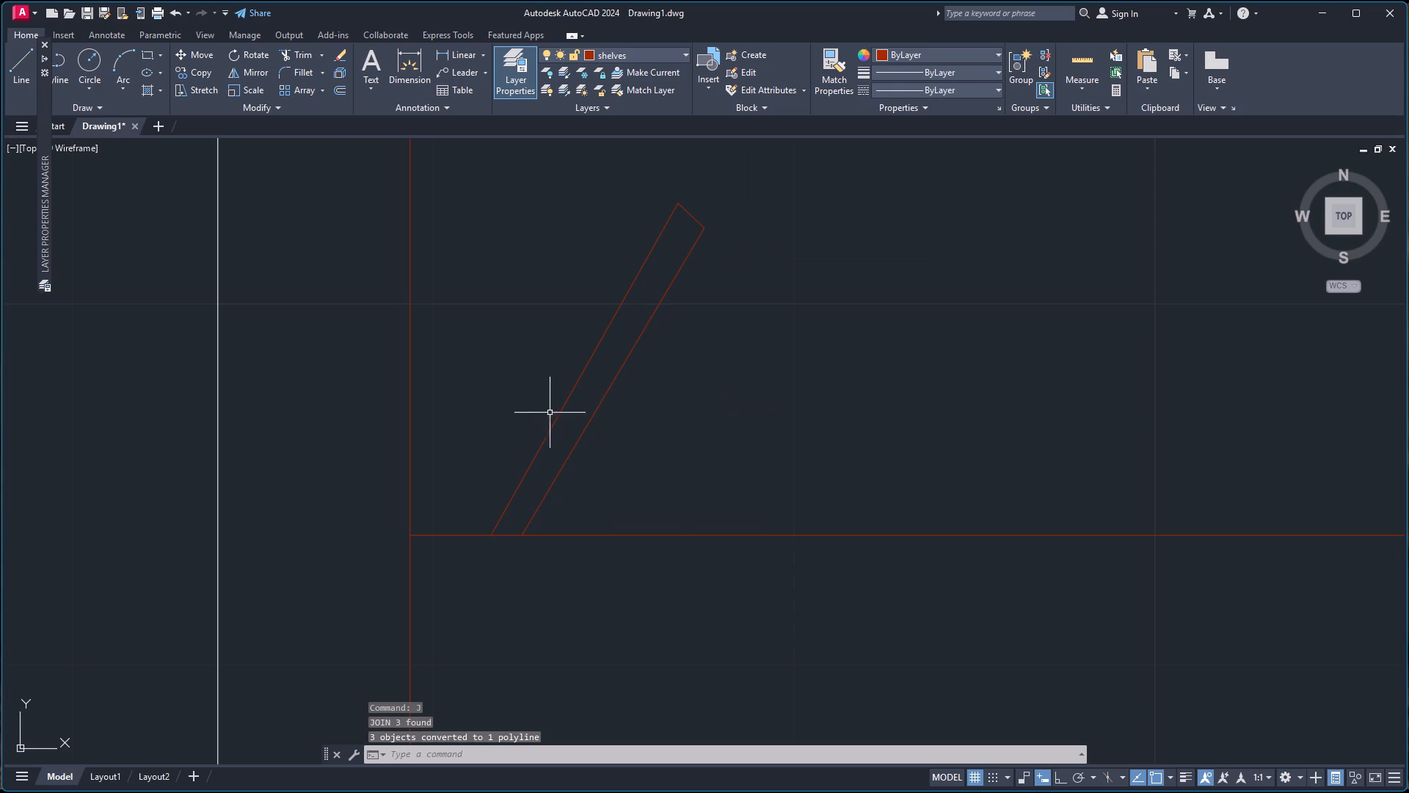
Mirror the slanted bar below the rectangle's horizontal centre line, keeping the original, to form a chevron.
{"action": "left_click", "coordinate": [544, 439]}
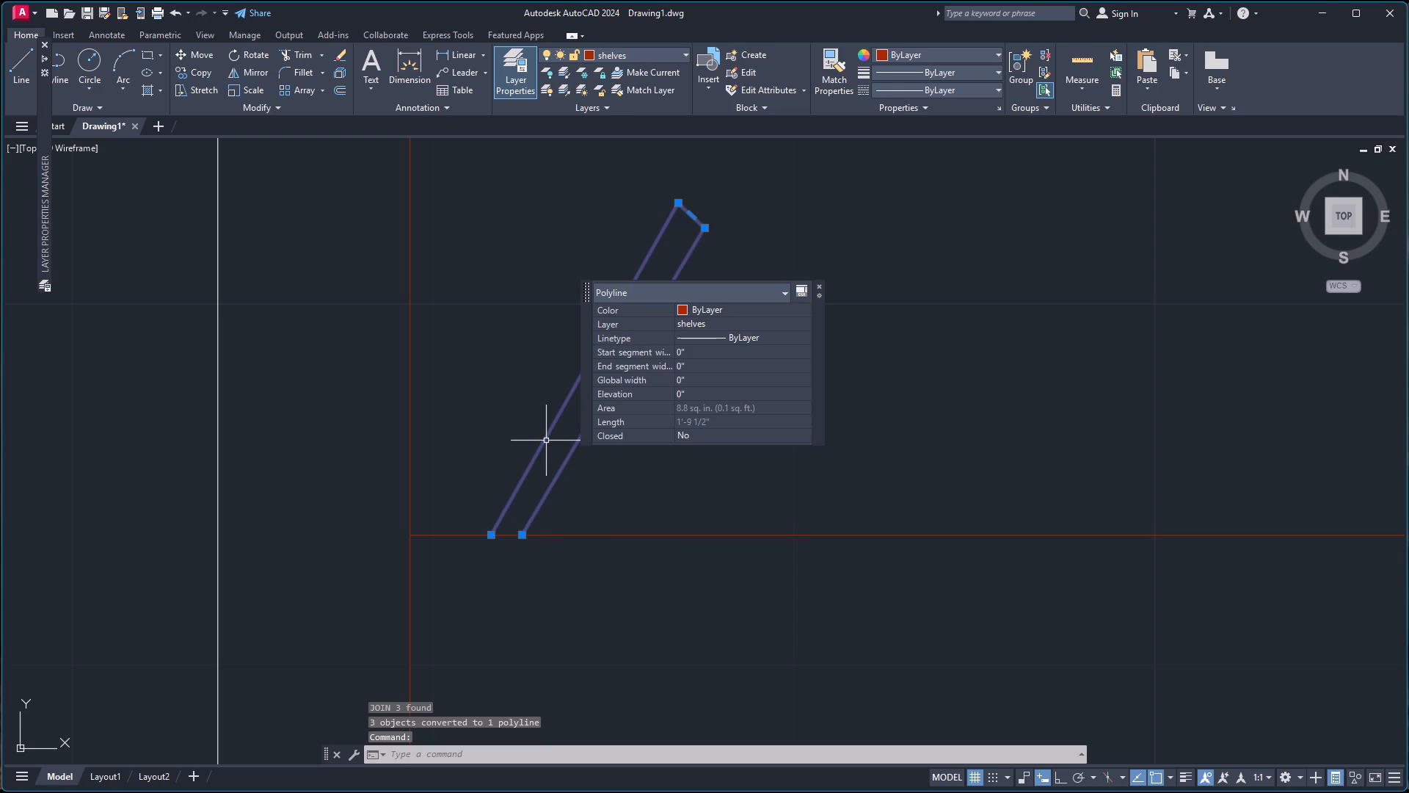
{"action": "type", "text": "mii"}
{"action": "key", "text": "Return"}
{"action": "key", "text": "F8"}
{"action": "left_click", "coordinate": [494, 532]}
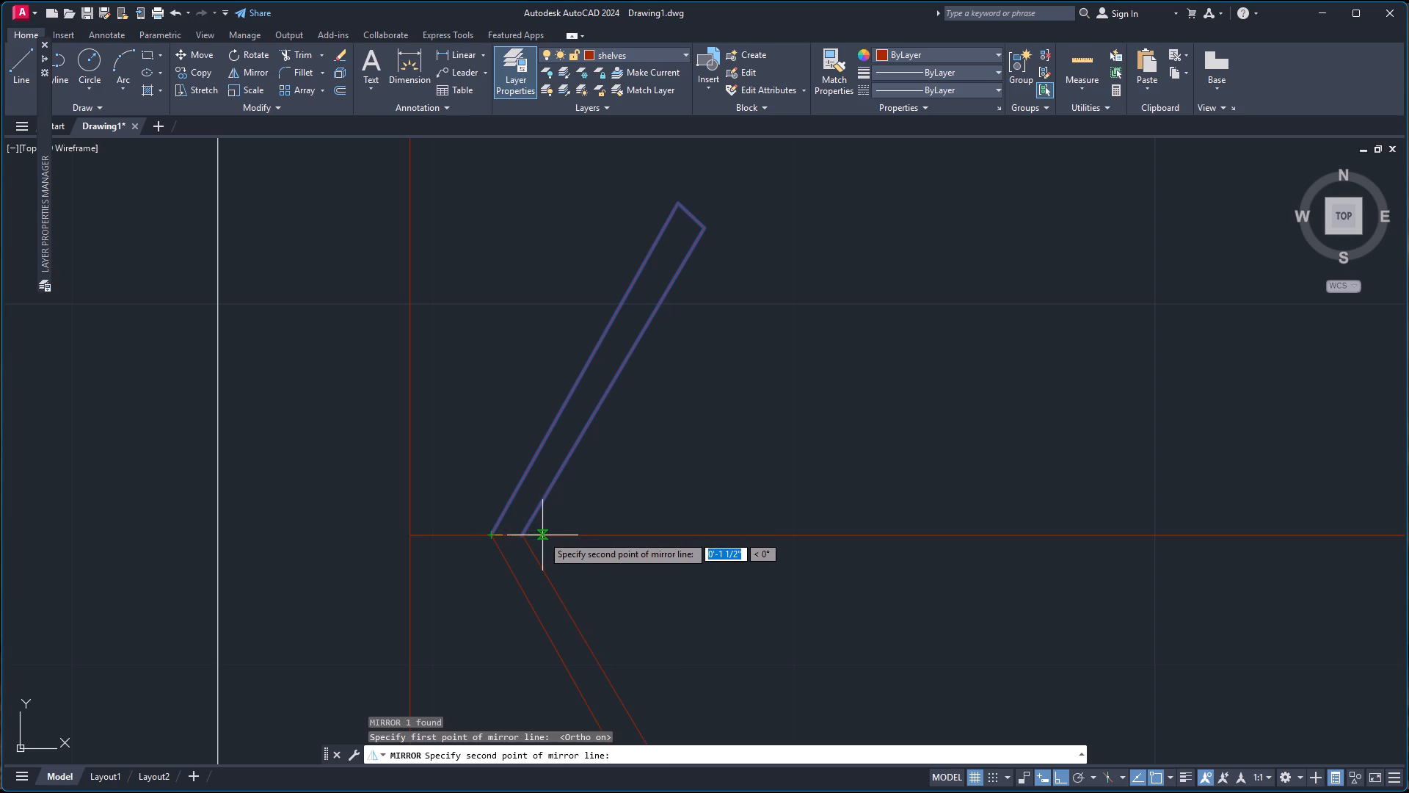
{"action": "left_click", "coordinate": [542, 535]}
{"action": "left_click_drag", "start_coordinate": [571, 586], "coordinate": [542, 535]}
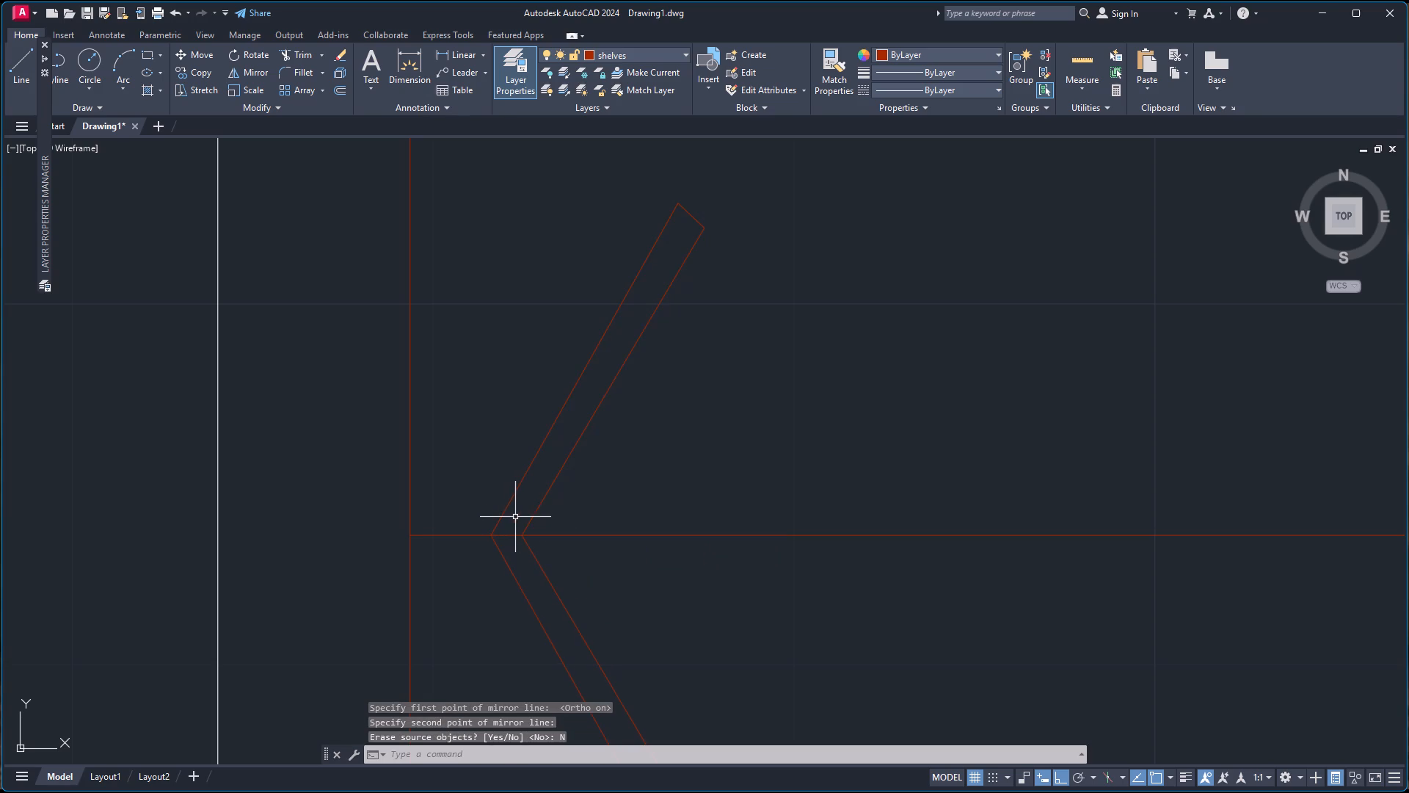
Group the upper and lower slanted bars into one chevron.
{"action": "left_click", "coordinate": [506, 510]}
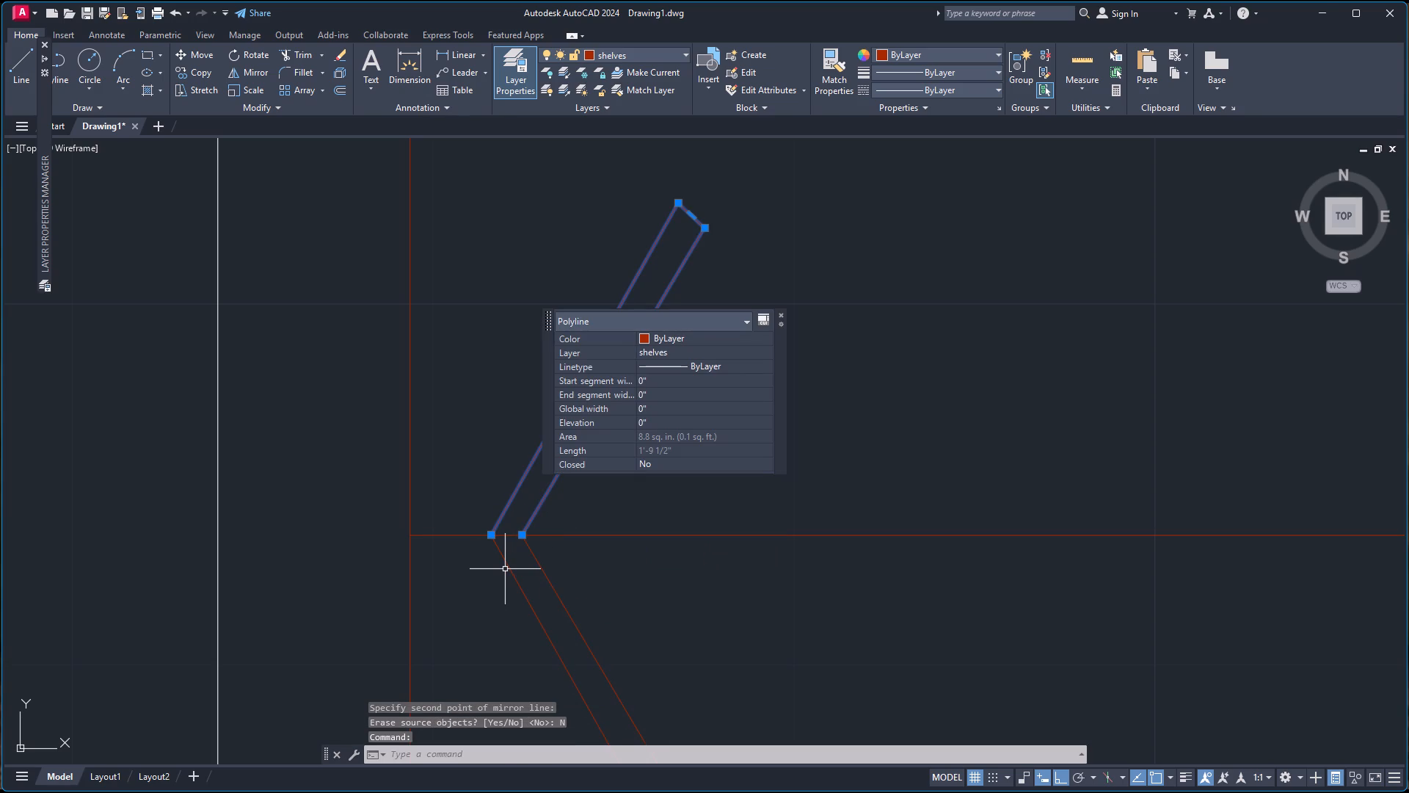
{"action": "left_click", "coordinate": [506, 563]}
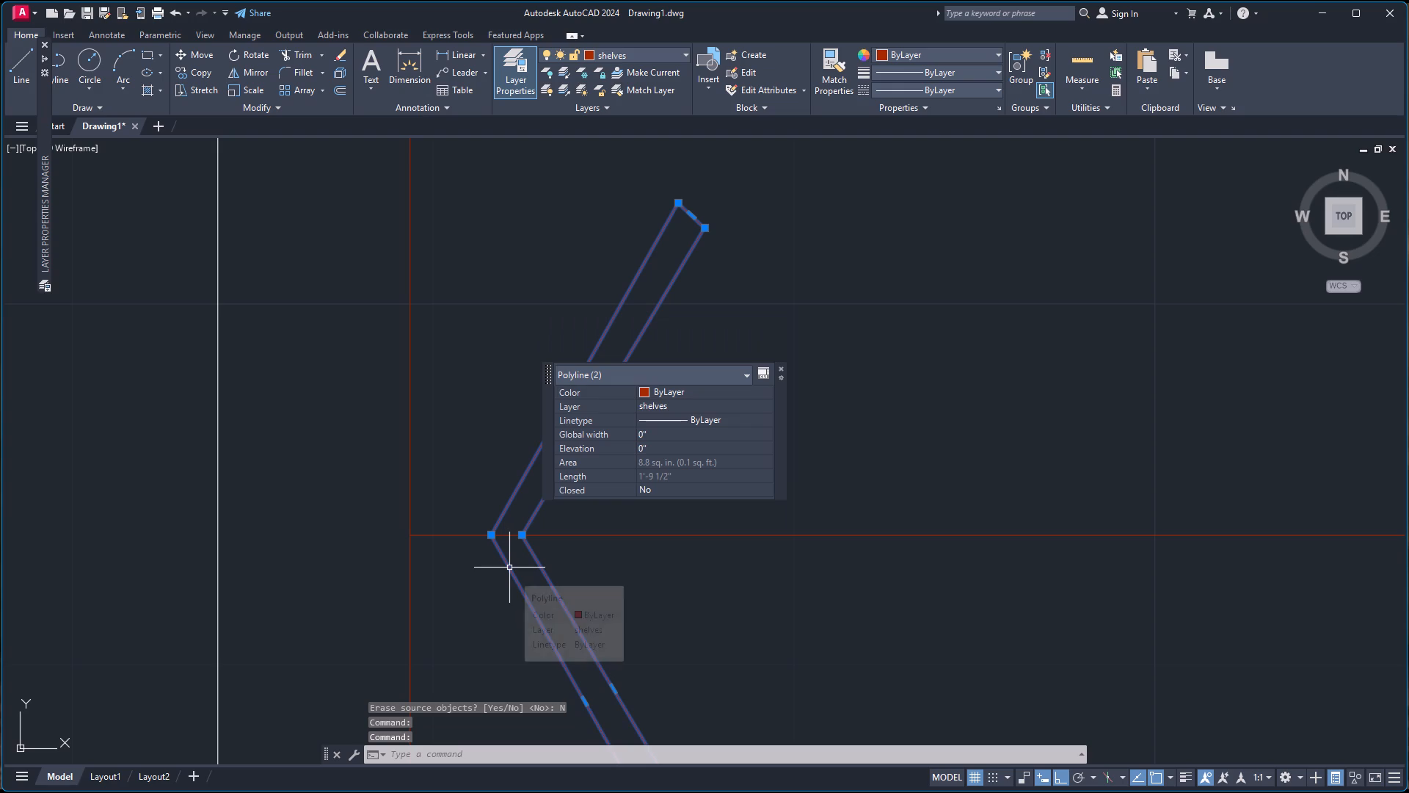
{"action": "key", "text": "g"}
{"action": "key", "text": "Return"}
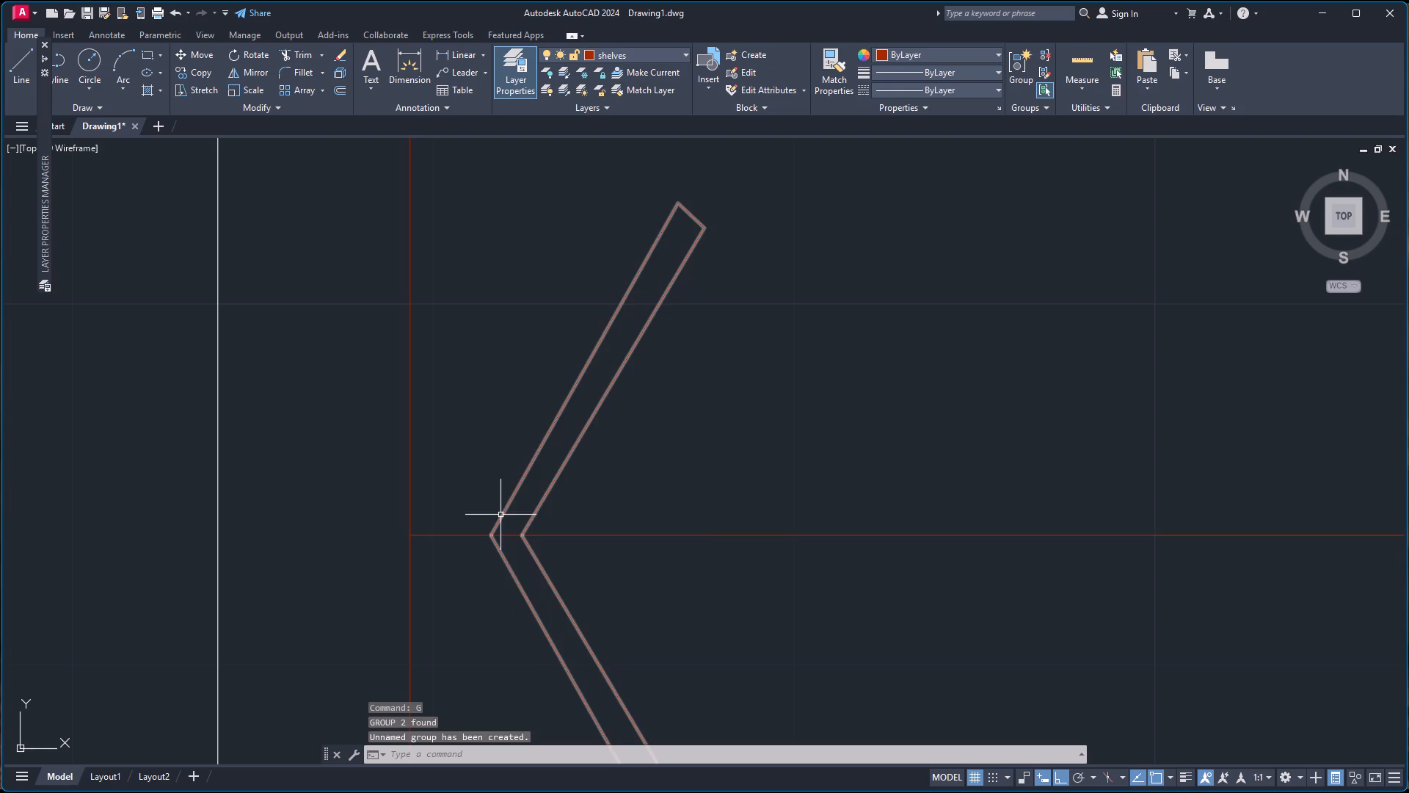
Copy the chevron as an array of 7 items along the centre line to the right, spaced about 2 1/2" apart.
{"action": "left_click", "coordinate": [500, 515]}
{"action": "type", "text": "co"}
{"action": "key", "text": "Return"}
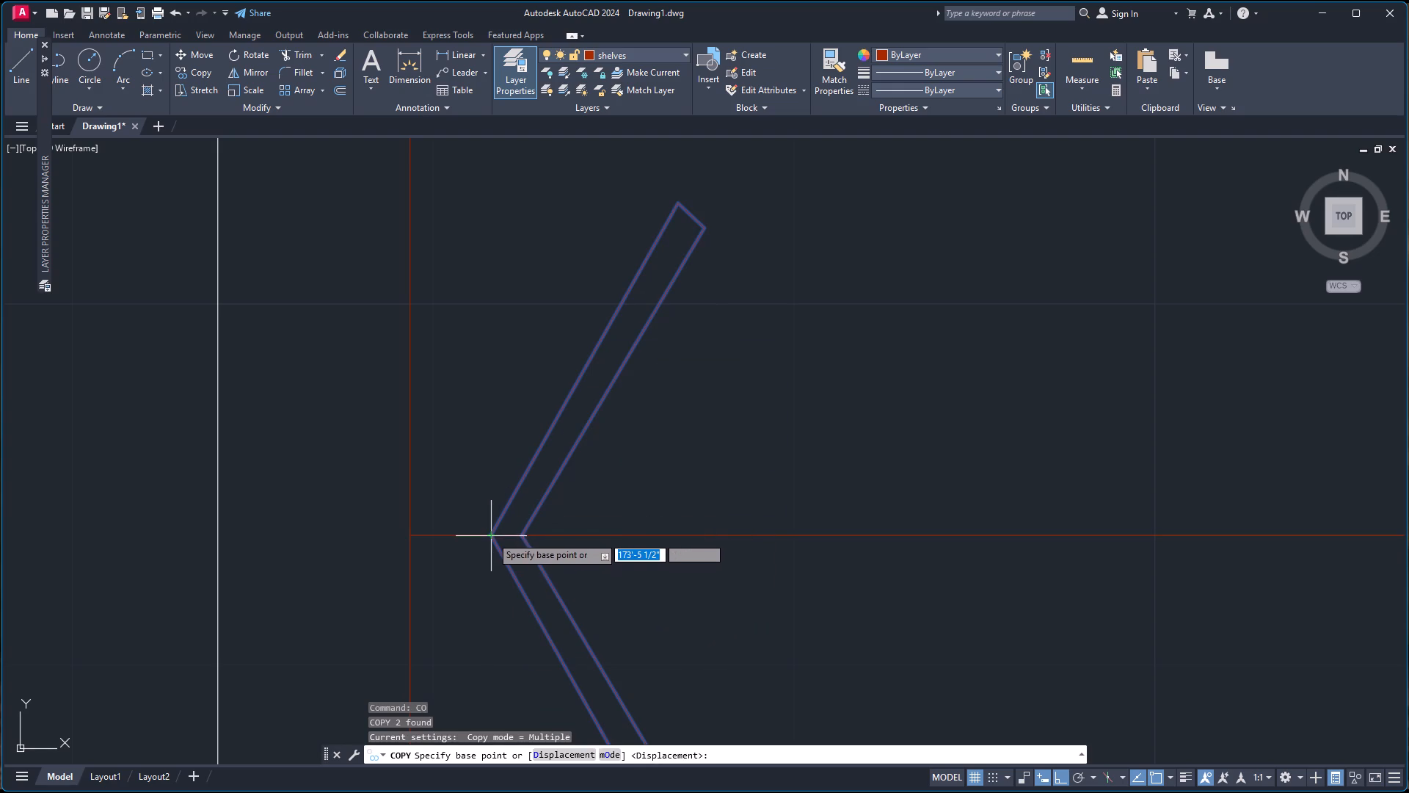
{"action": "left_click", "coordinate": [492, 536]}
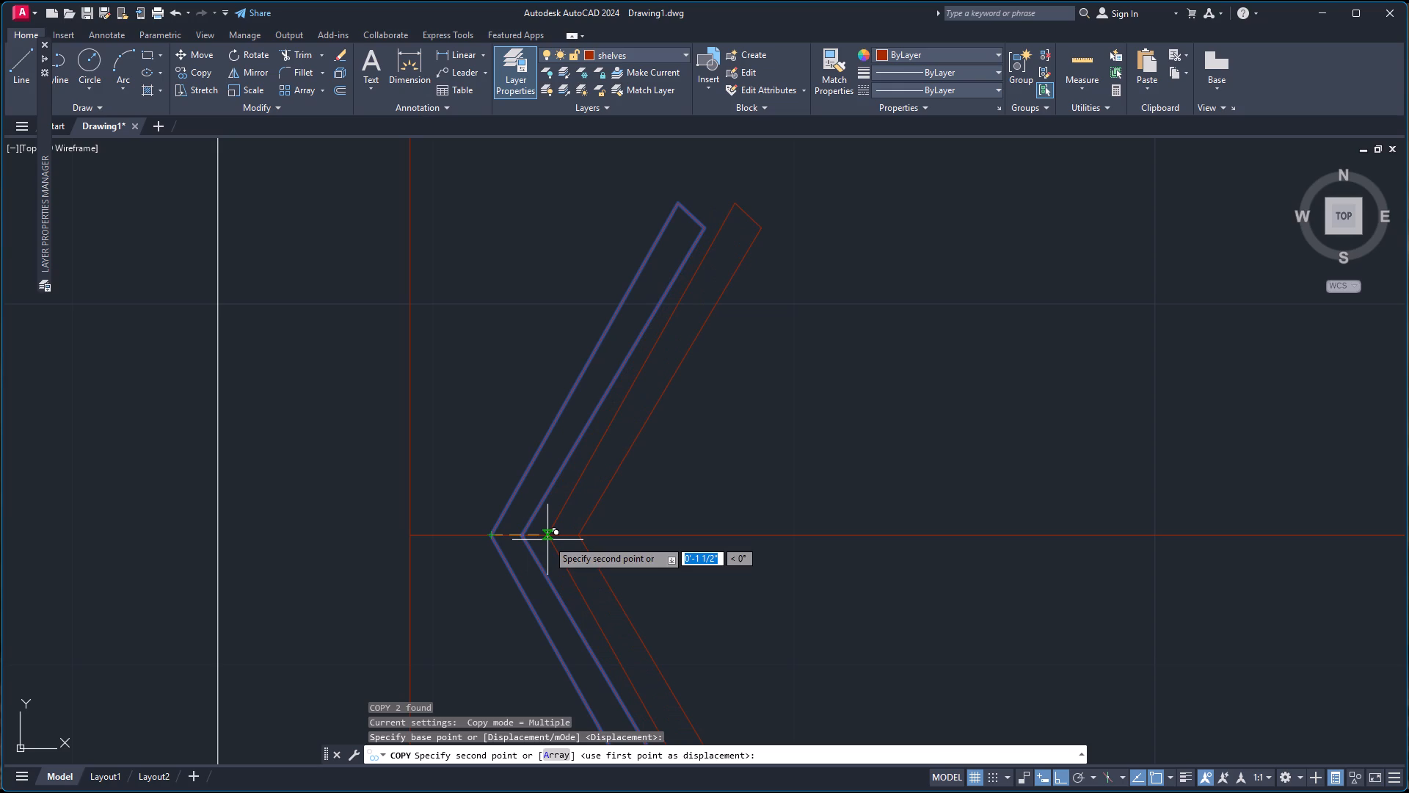
{"action": "key", "text": "a"}
{"action": "key", "text": "Return"}
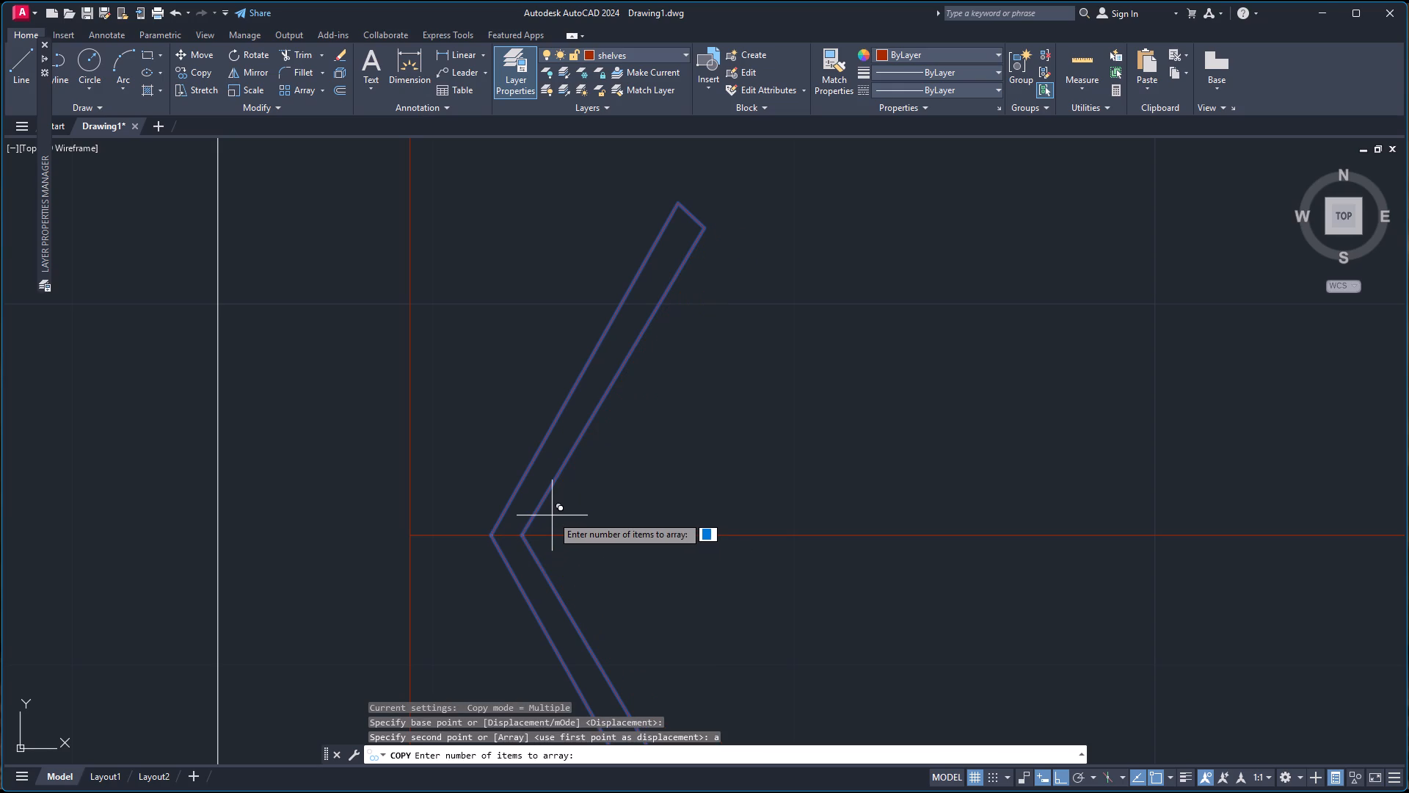
{"action": "key", "text": "7"}
{"action": "key", "text": "Return"}
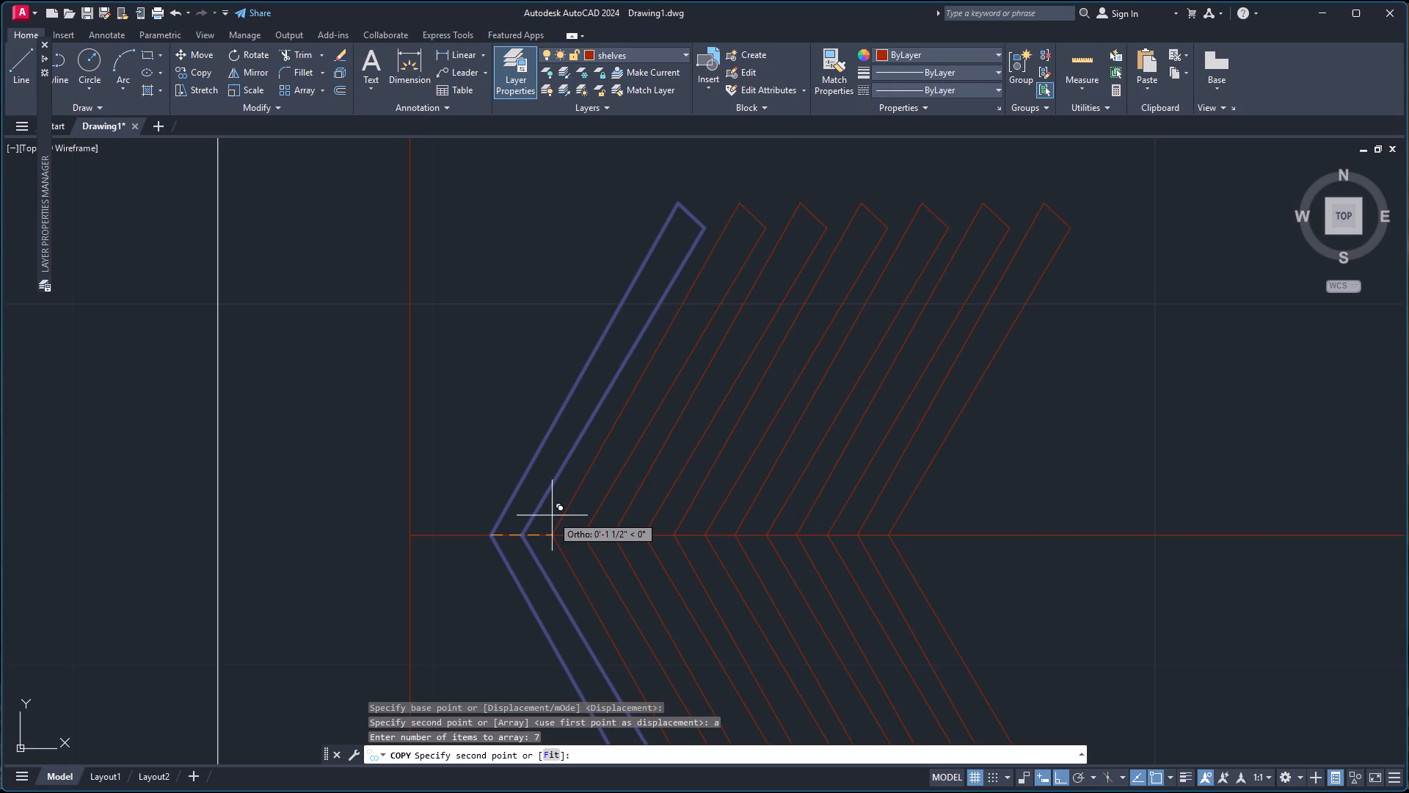
{"action": "scroll", "coordinate": [610, 507], "scroll_direction": "down", "scroll_amount": 3}
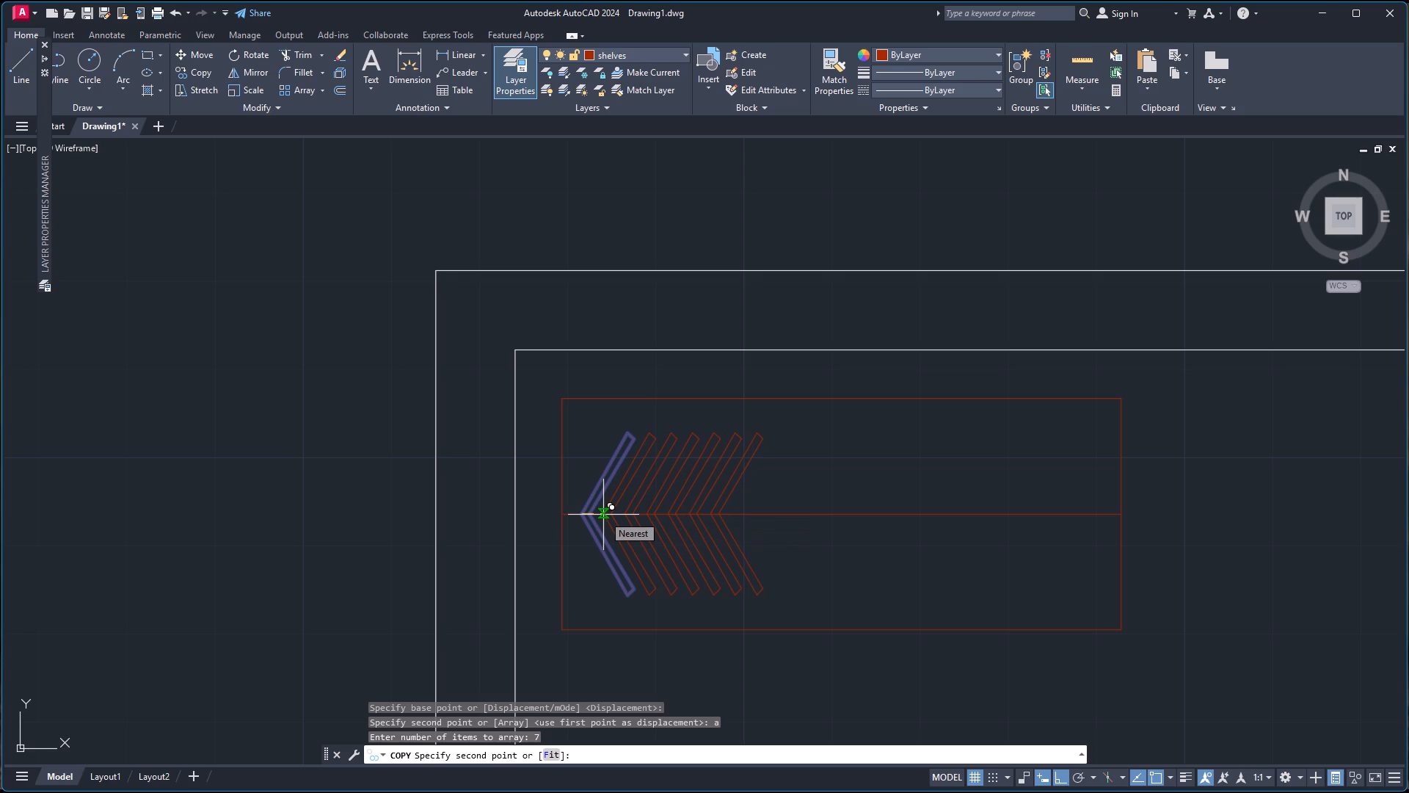
{"action": "left_click", "coordinate": [603, 515]}
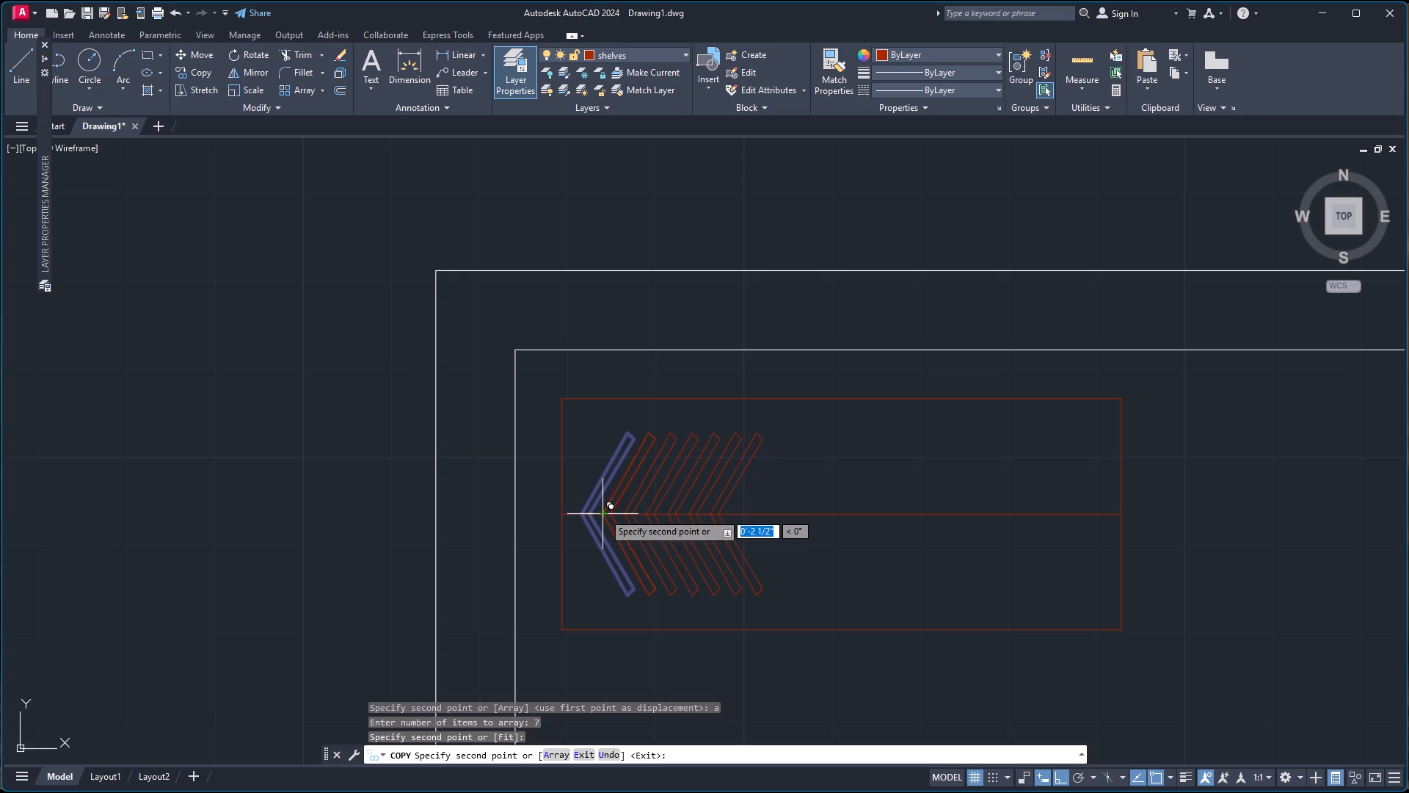
{"action": "key", "text": "Escape"}
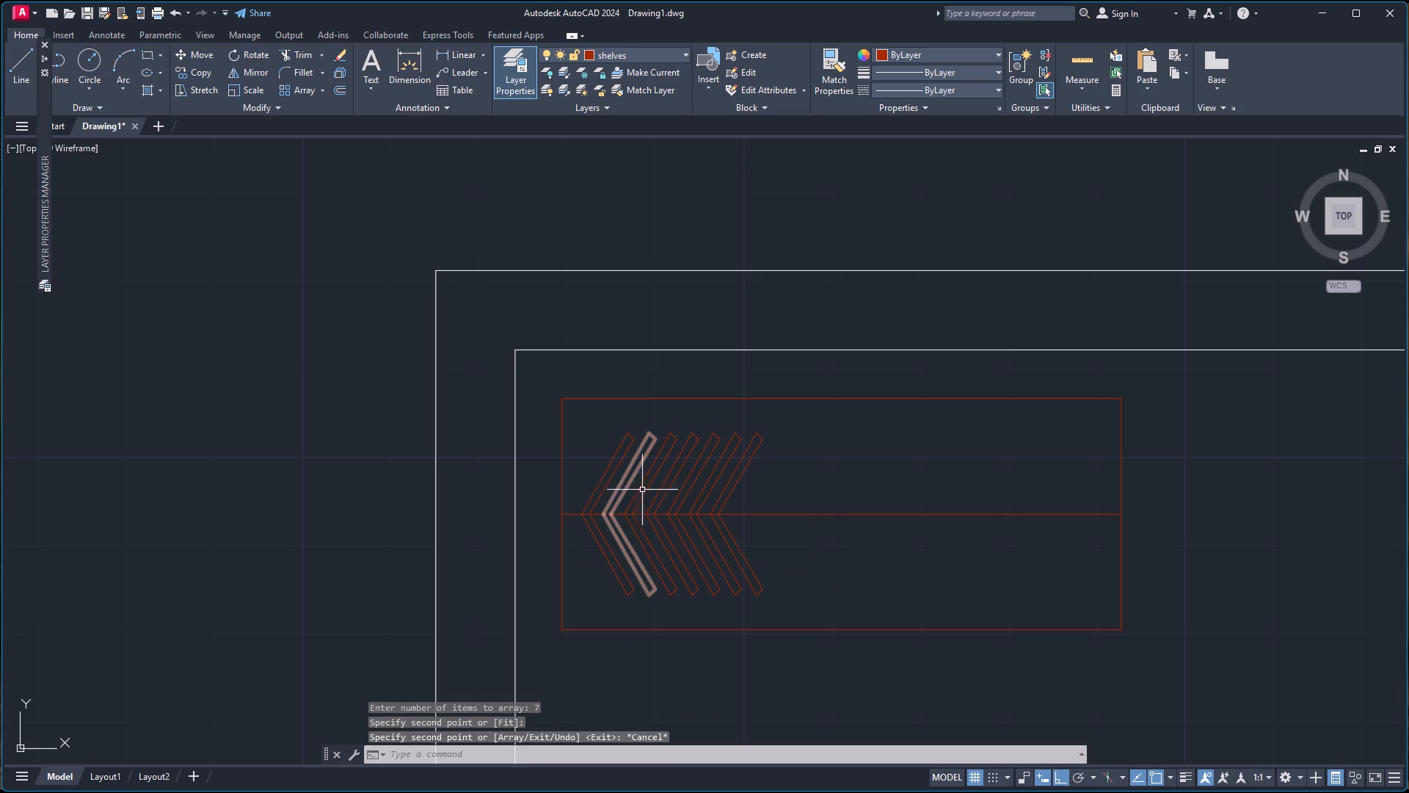
Mirror the seven chevrons about a vertical line near the rectangle's middle, keeping the originals.
{"action": "left_click", "coordinate": [780, 483]}
{"action": "left_click", "coordinate": [571, 501]}
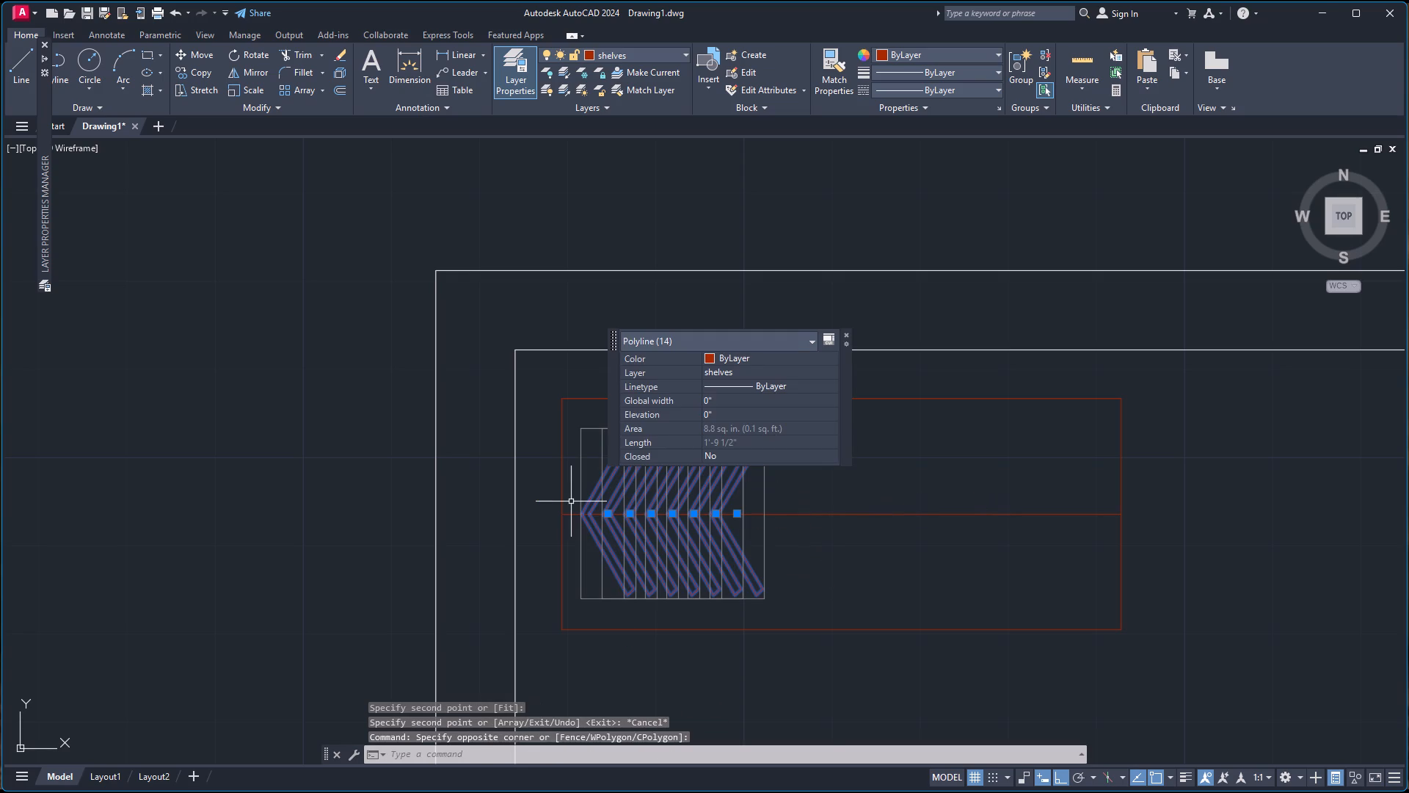
{"action": "type", "text": "mi"}
{"action": "key", "text": "Return"}
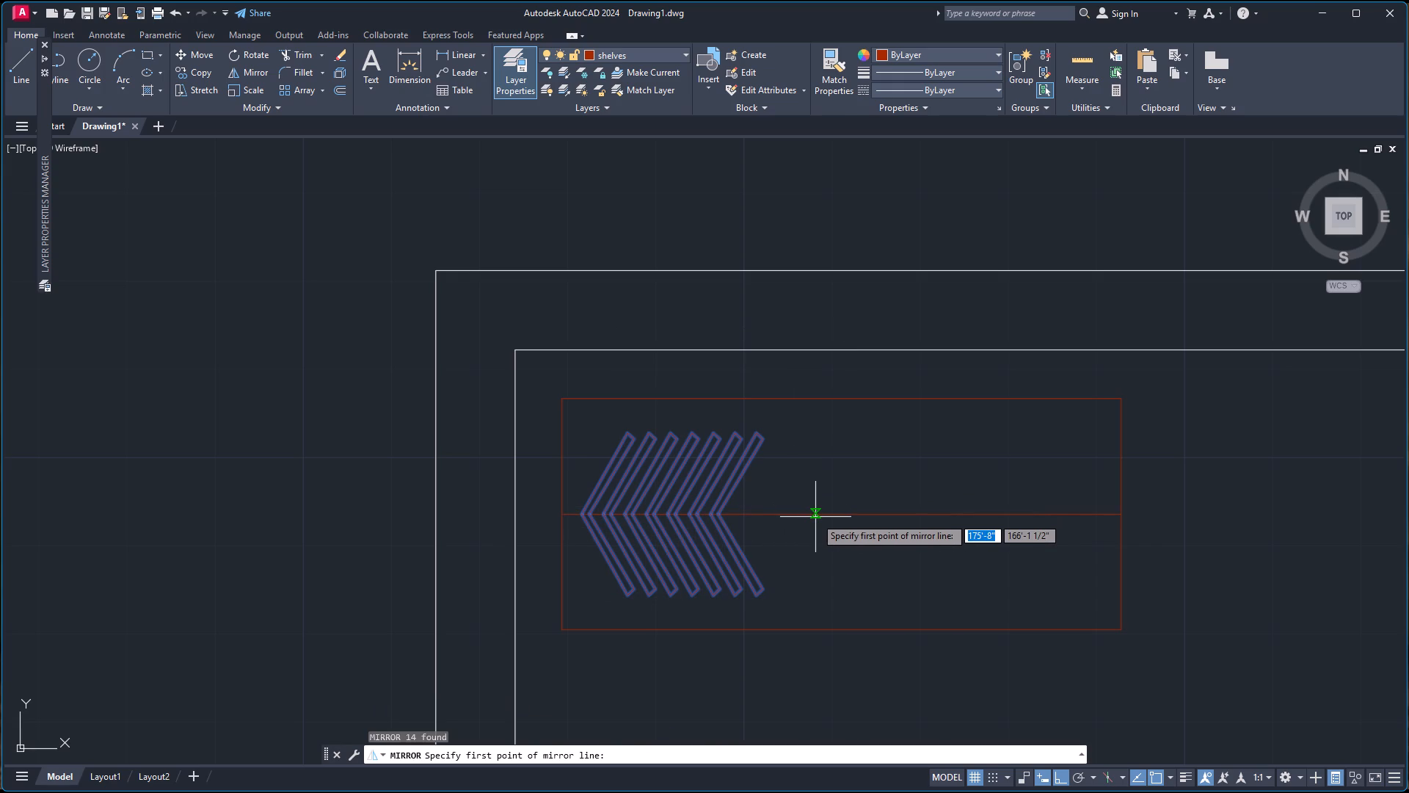
{"action": "left_click", "coordinate": [817, 515]}
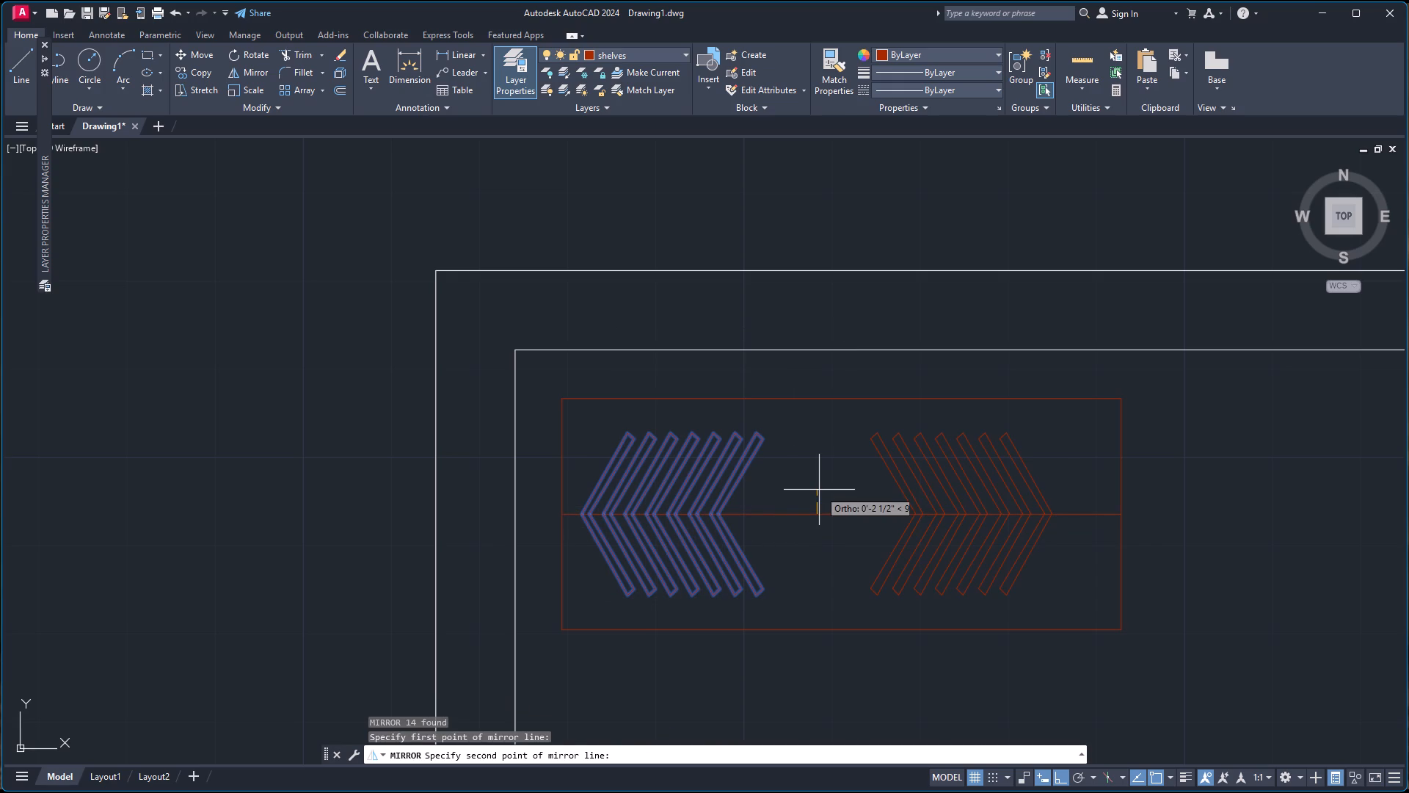
{"action": "left_click", "coordinate": [812, 539]}
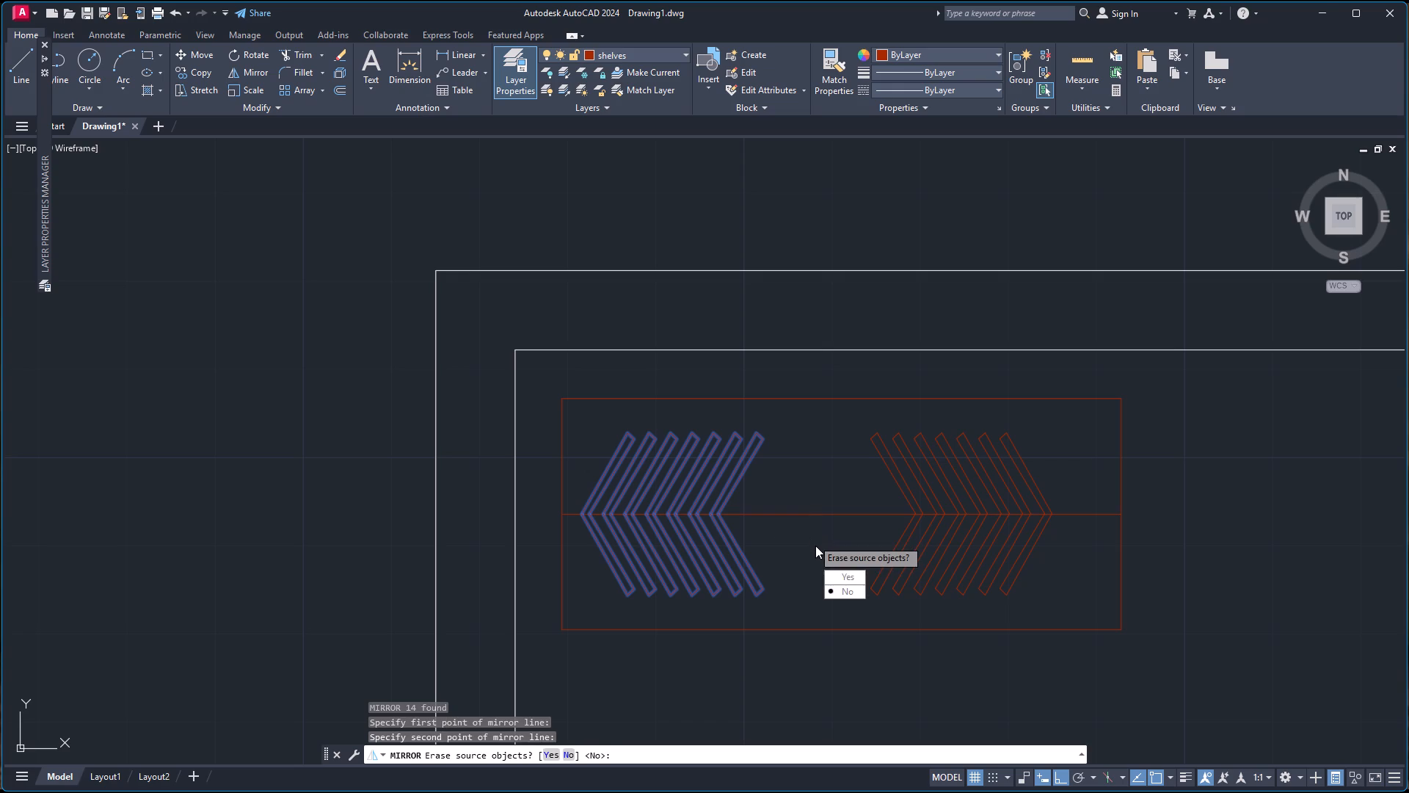
{"action": "left_click_drag", "start_coordinate": [837, 587], "coordinate": [812, 539]}
Move the mirrored chevrons about 3" to the right along the rectangle's centre line.
{"action": "left_click", "coordinate": [839, 465]}
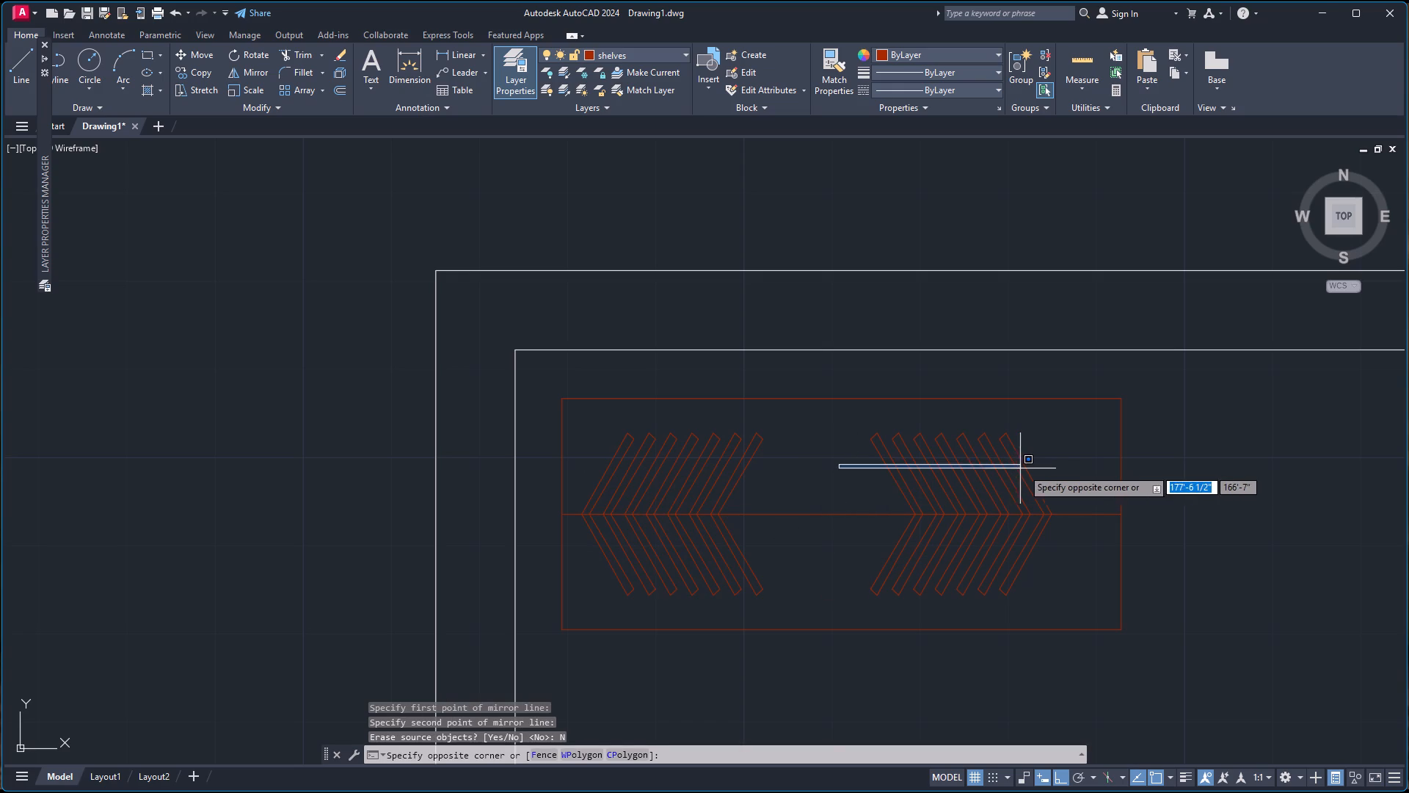
{"action": "left_click", "coordinate": [1055, 481]}
{"action": "left_click", "coordinate": [1080, 478]}
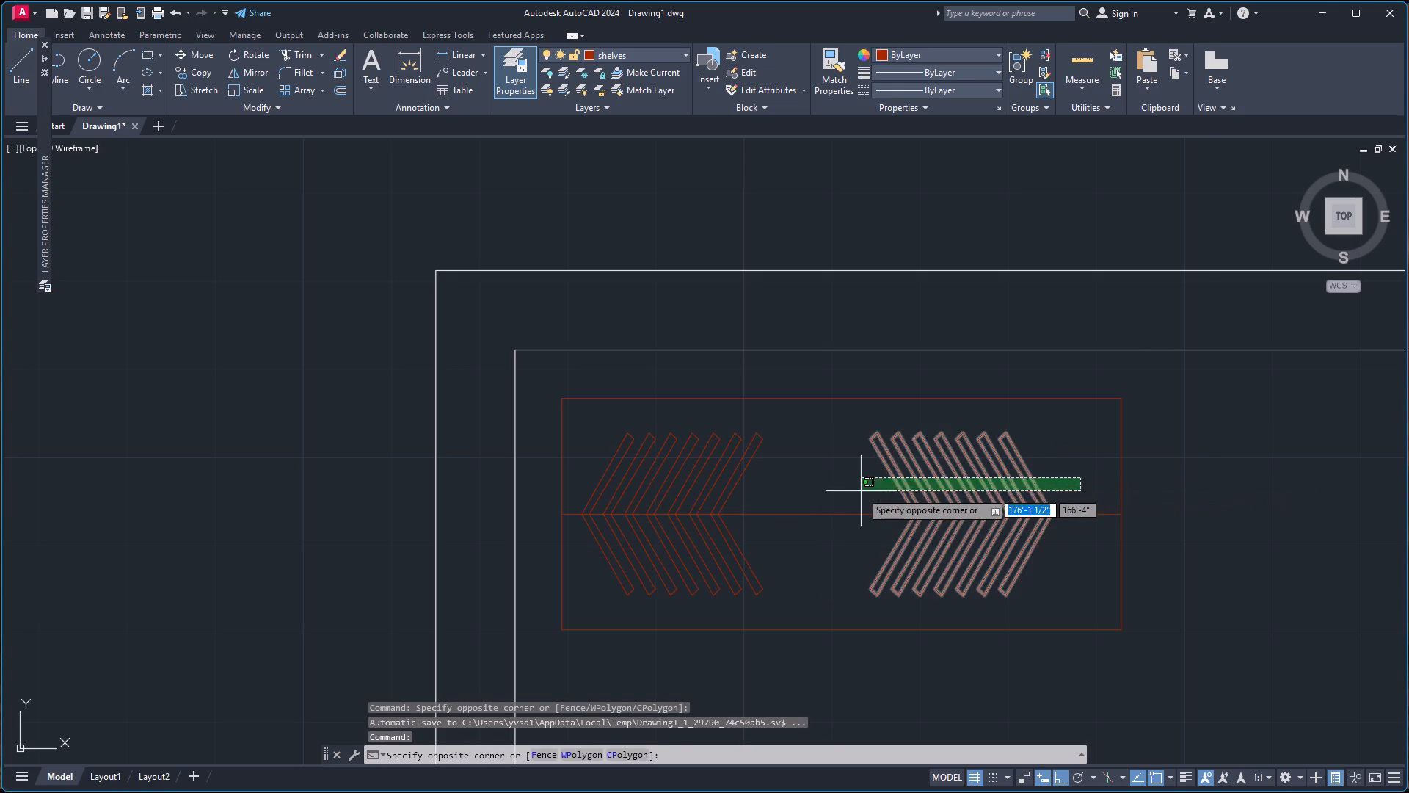
{"action": "left_click", "coordinate": [861, 491]}
{"action": "key", "text": "m"}
{"action": "key", "text": "Return"}
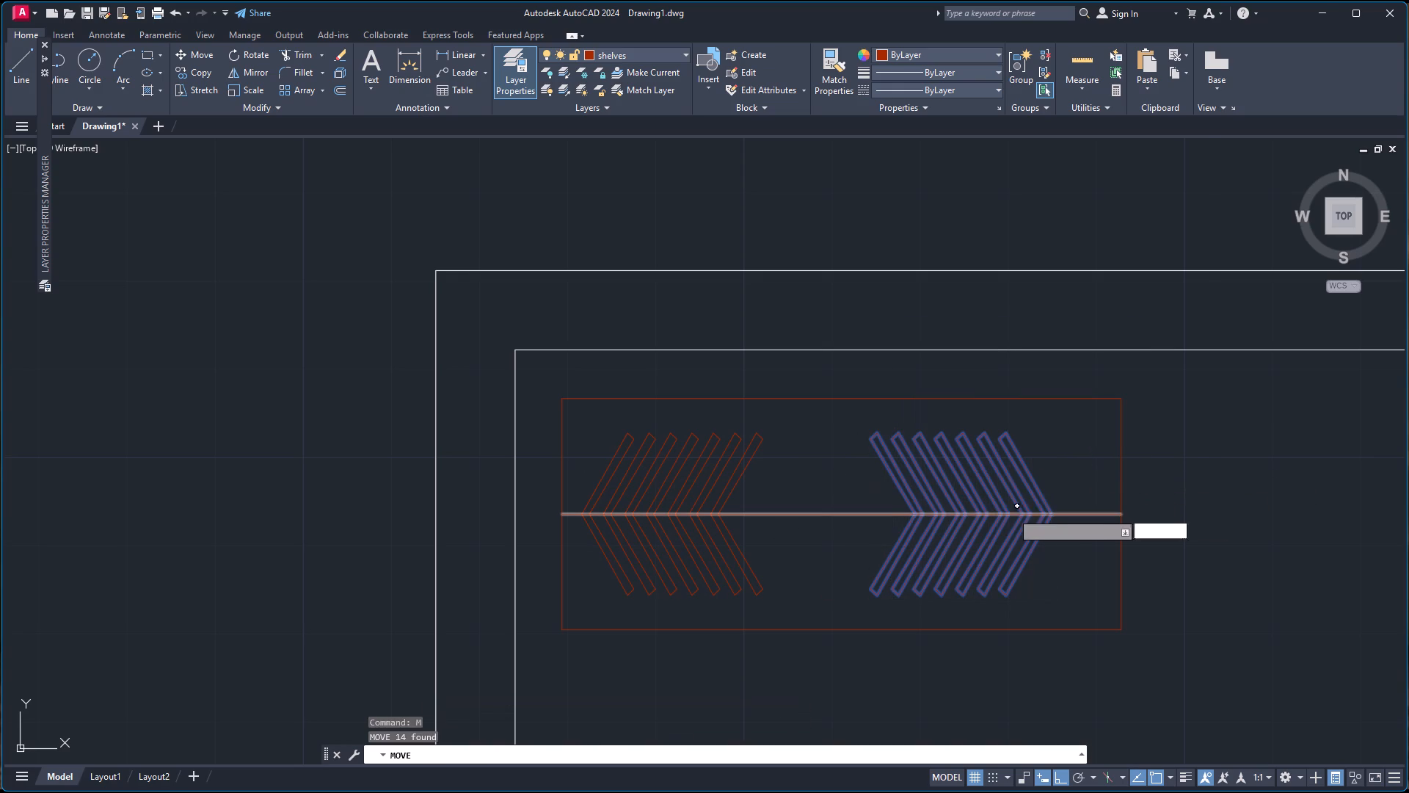
{"action": "scroll", "coordinate": [1046, 512], "scroll_direction": "up", "scroll_amount": 3}
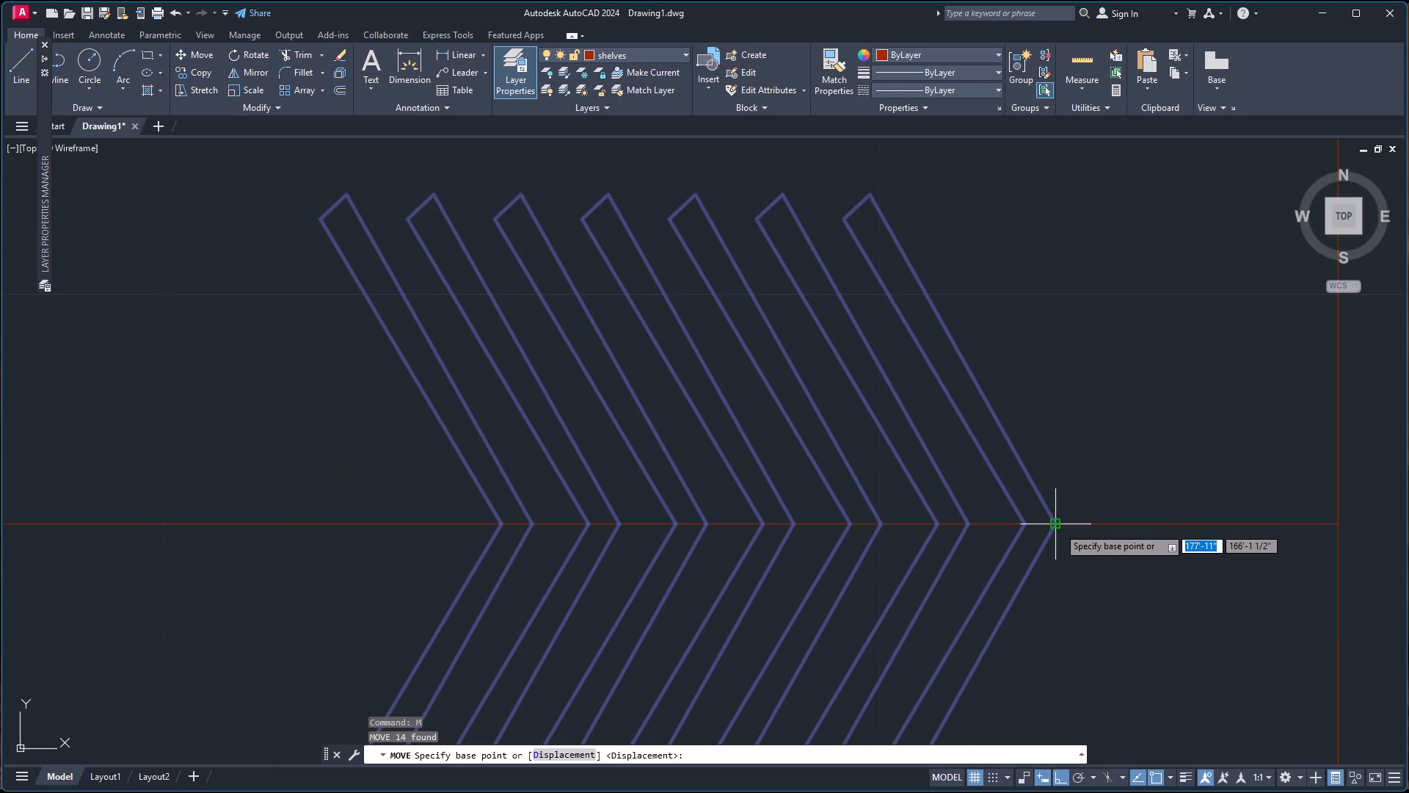
{"action": "left_click", "coordinate": [1058, 527]}
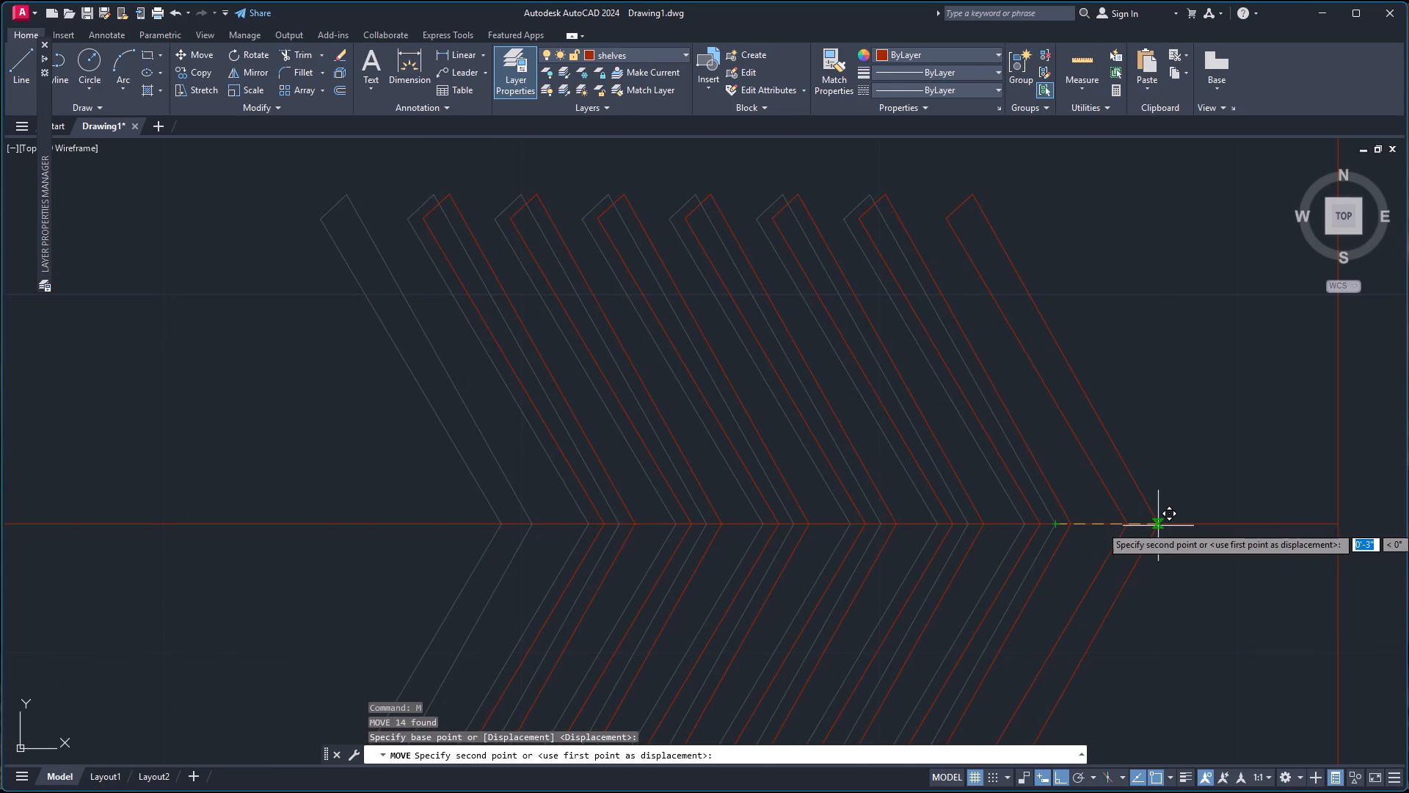
{"action": "left_click", "coordinate": [1165, 524]}
{"action": "scroll", "coordinate": [1148, 508], "scroll_direction": "down", "scroll_amount": 2}
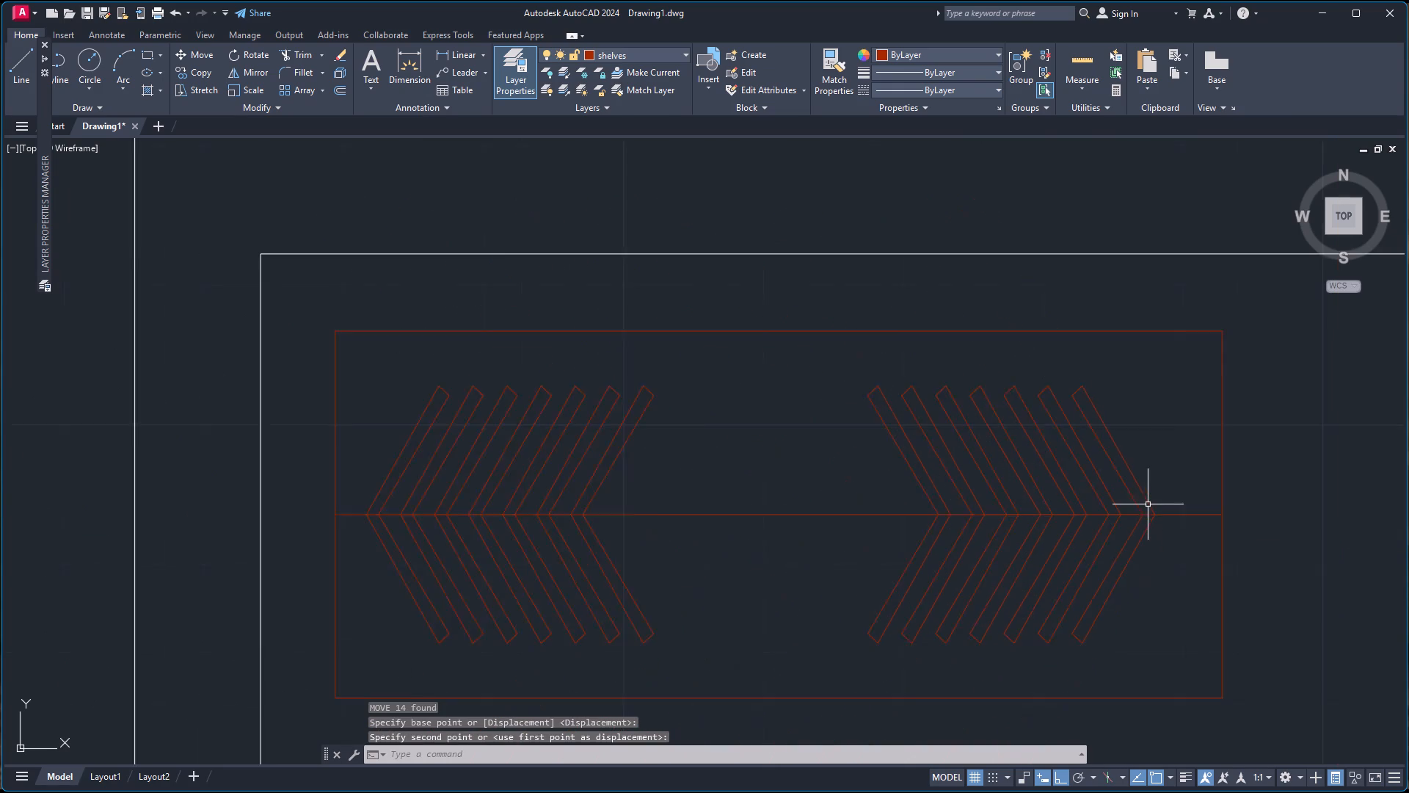
{"action": "scroll", "coordinate": [1148, 504], "scroll_direction": "down", "scroll_amount": 2}
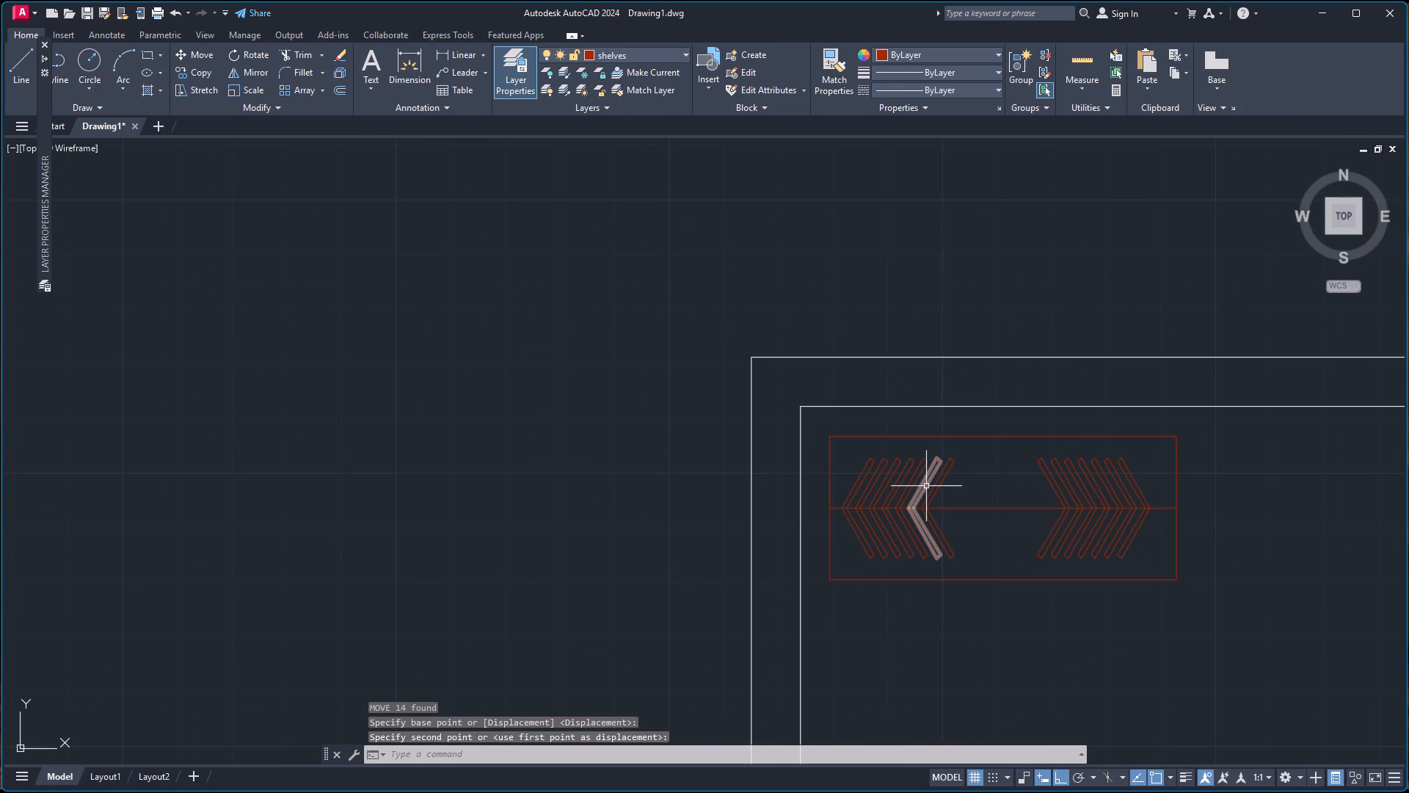
{"action": "key", "text": "Escape"}
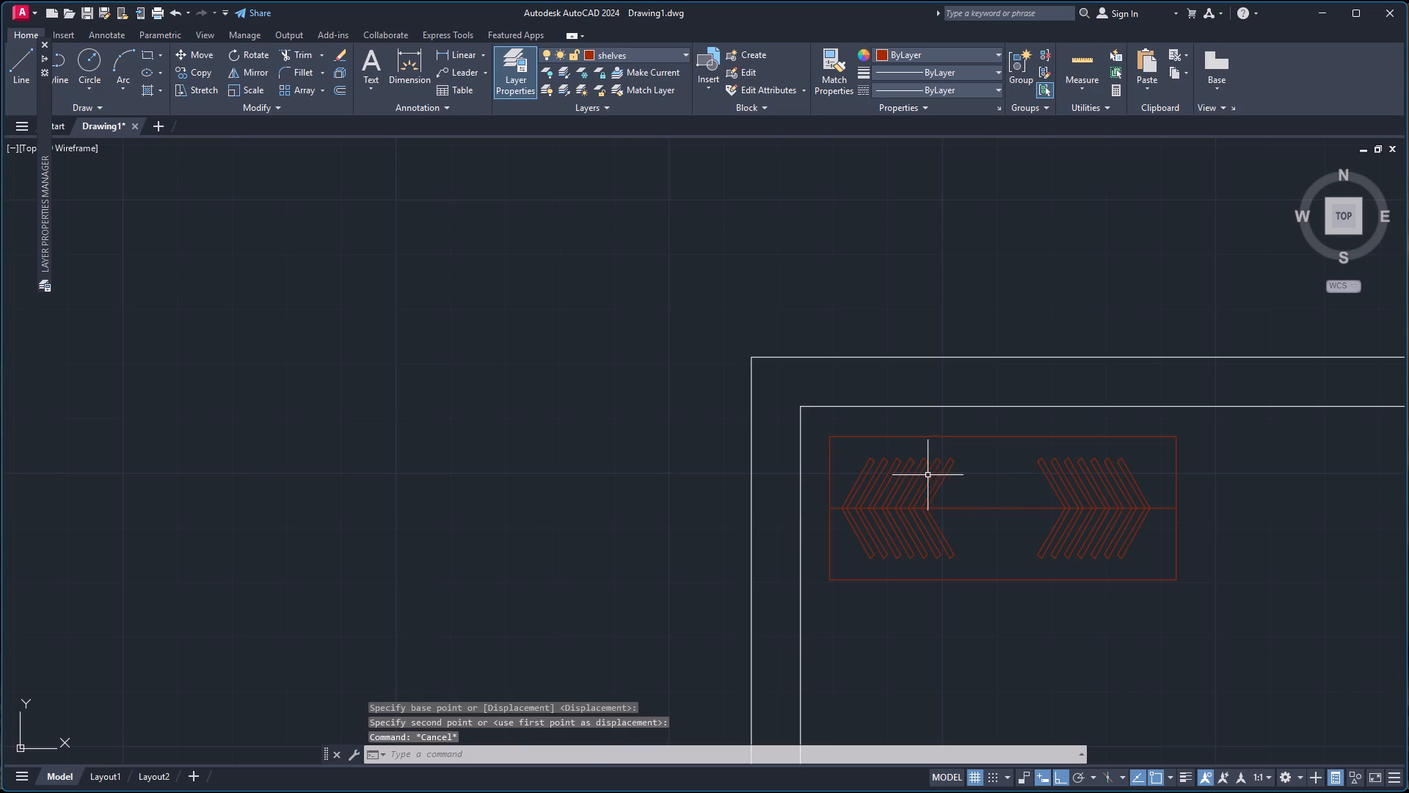
Group the rectangle, its centre line and both chevron sets into one shelf unit.
{"action": "scroll", "coordinate": [1038, 452], "scroll_direction": "down", "scroll_amount": 1}
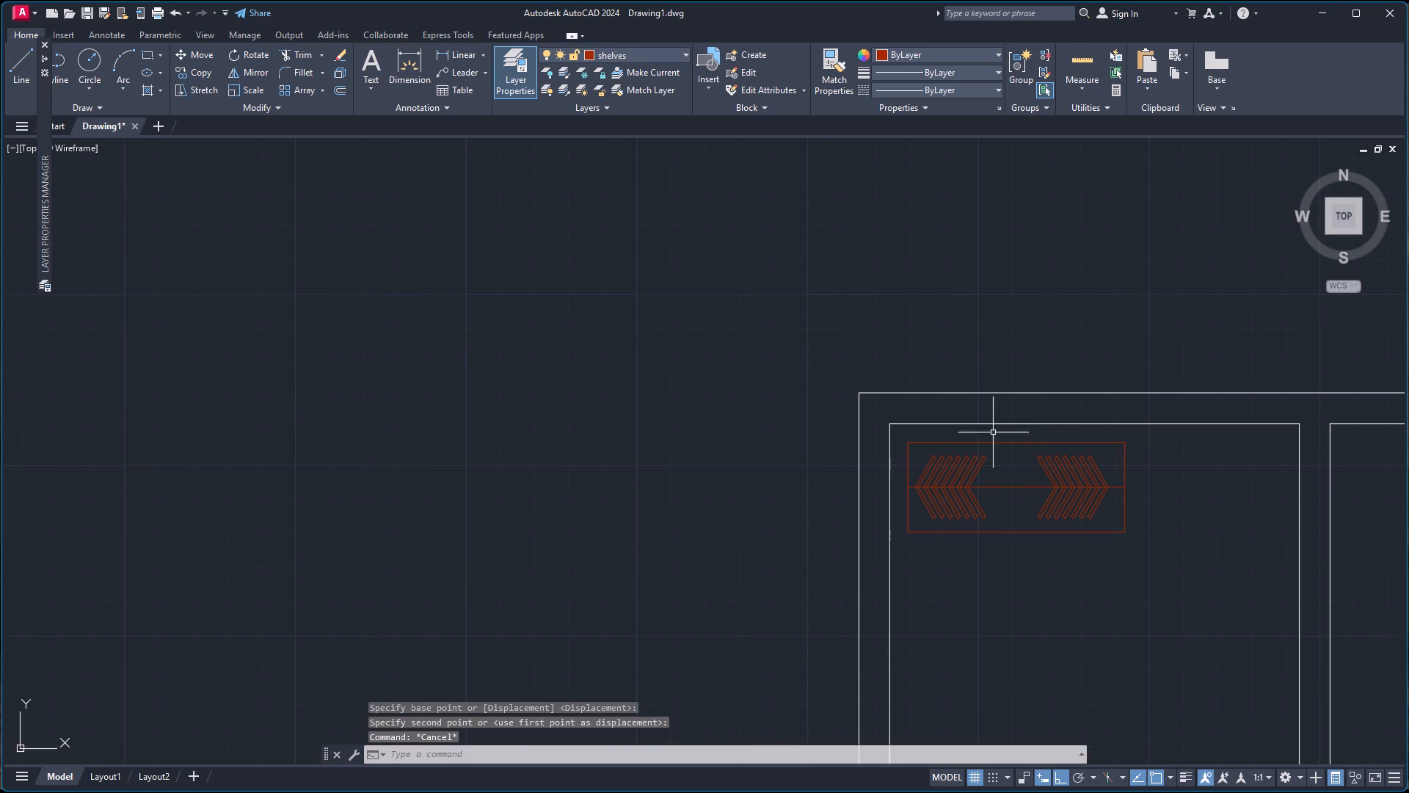
{"action": "left_click", "coordinate": [901, 432]}
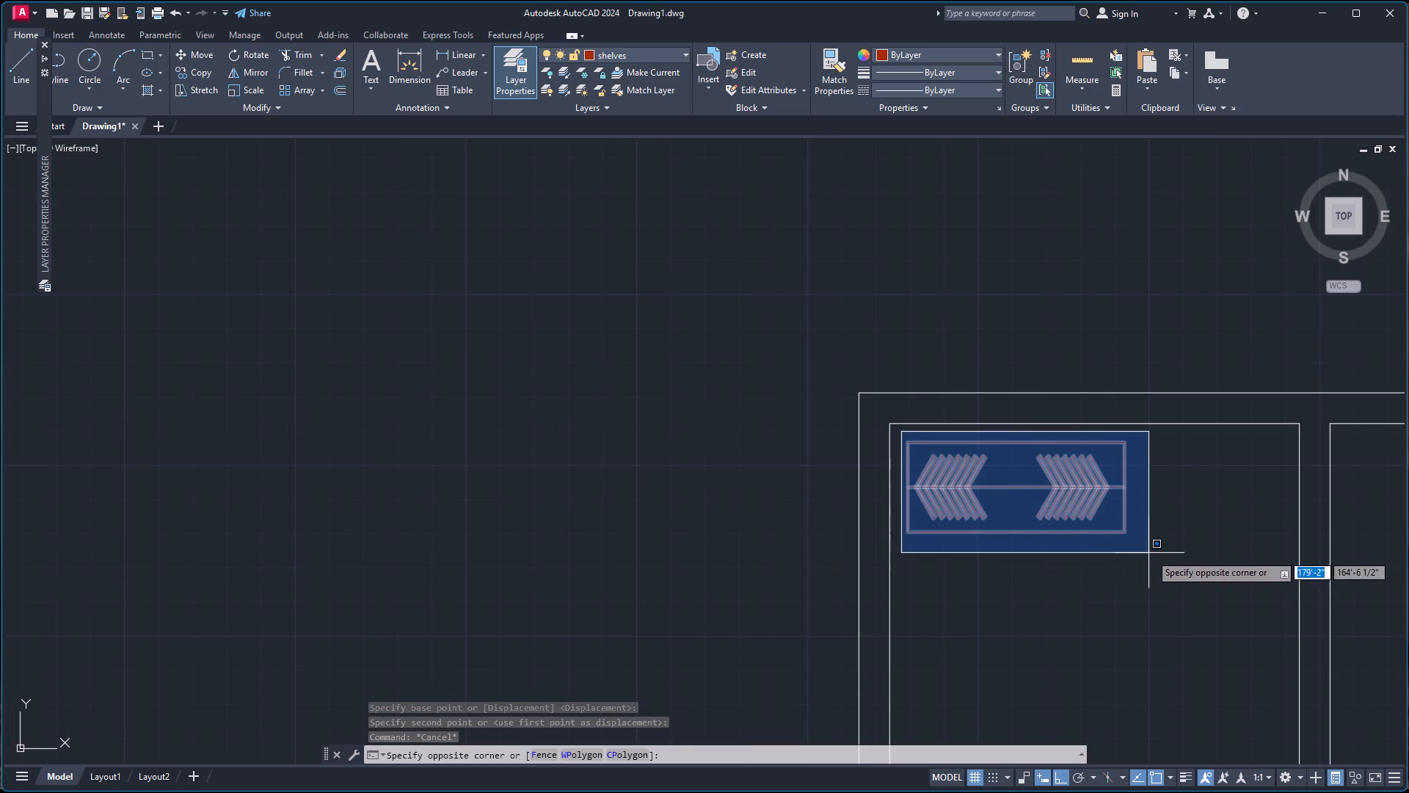
{"action": "left_click", "coordinate": [1157, 554]}
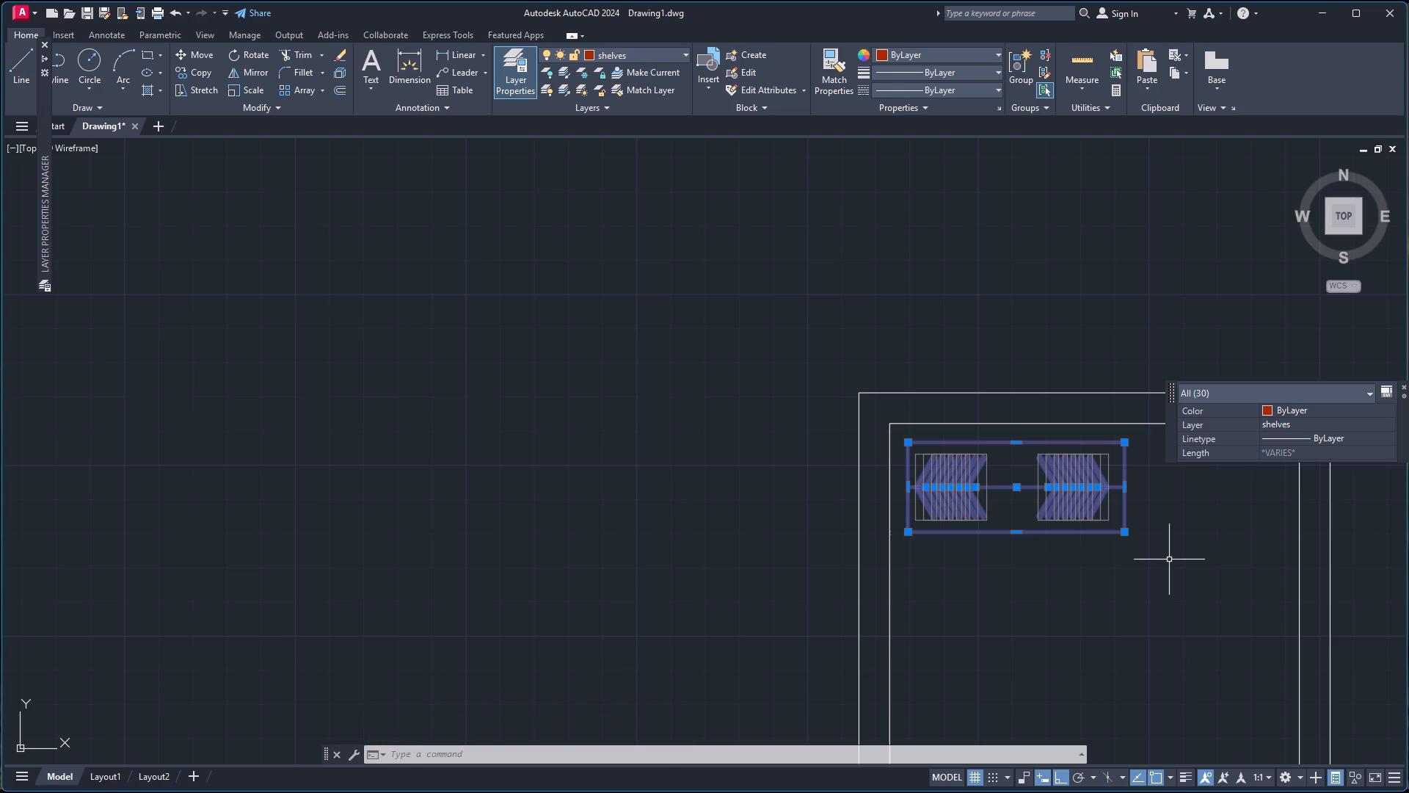
{"action": "key", "text": "g"}
{"action": "key", "text": "Return"}
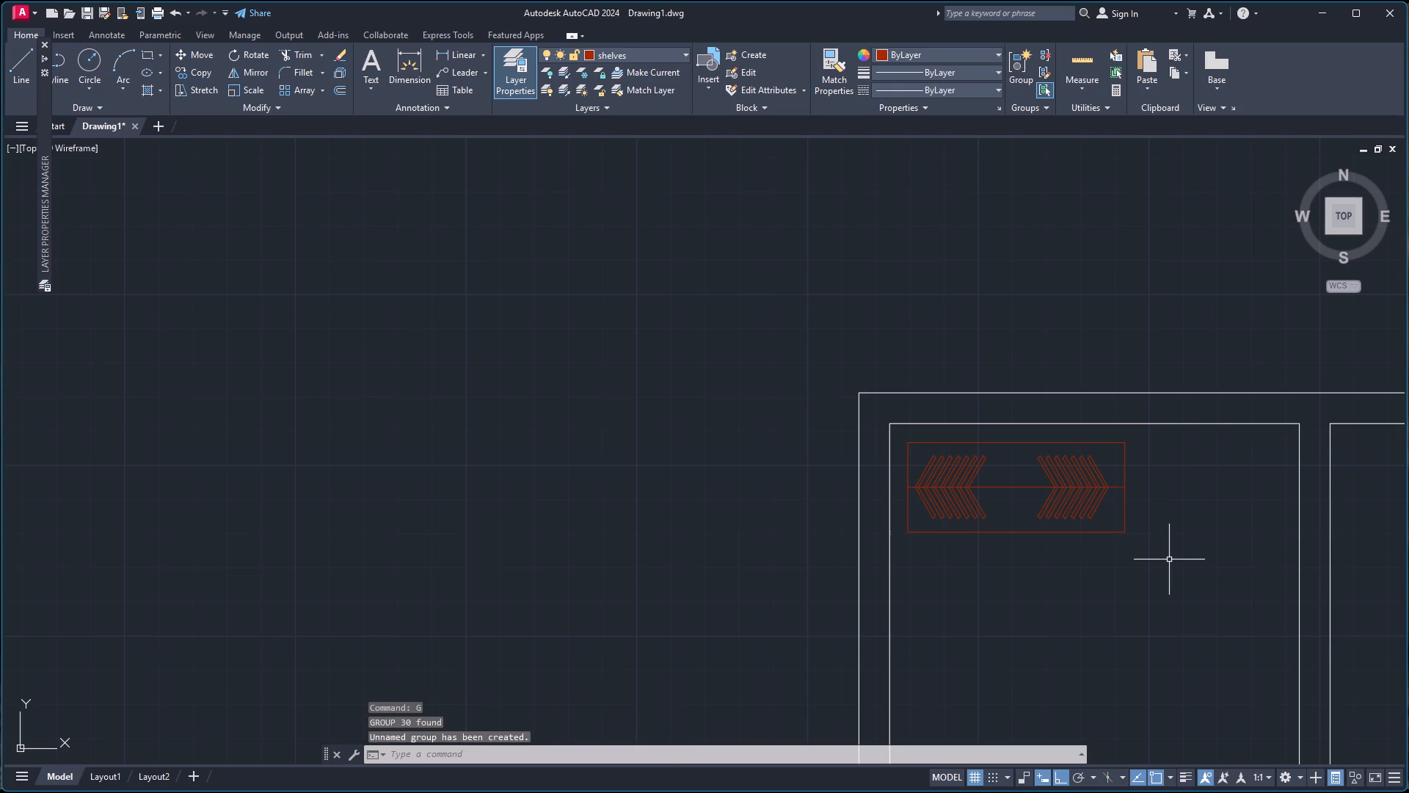
Browse the recent blocks and the Autocad Blocks.dwg block library.
{"action": "scroll", "coordinate": [1168, 551], "scroll_direction": "down", "scroll_amount": 1}
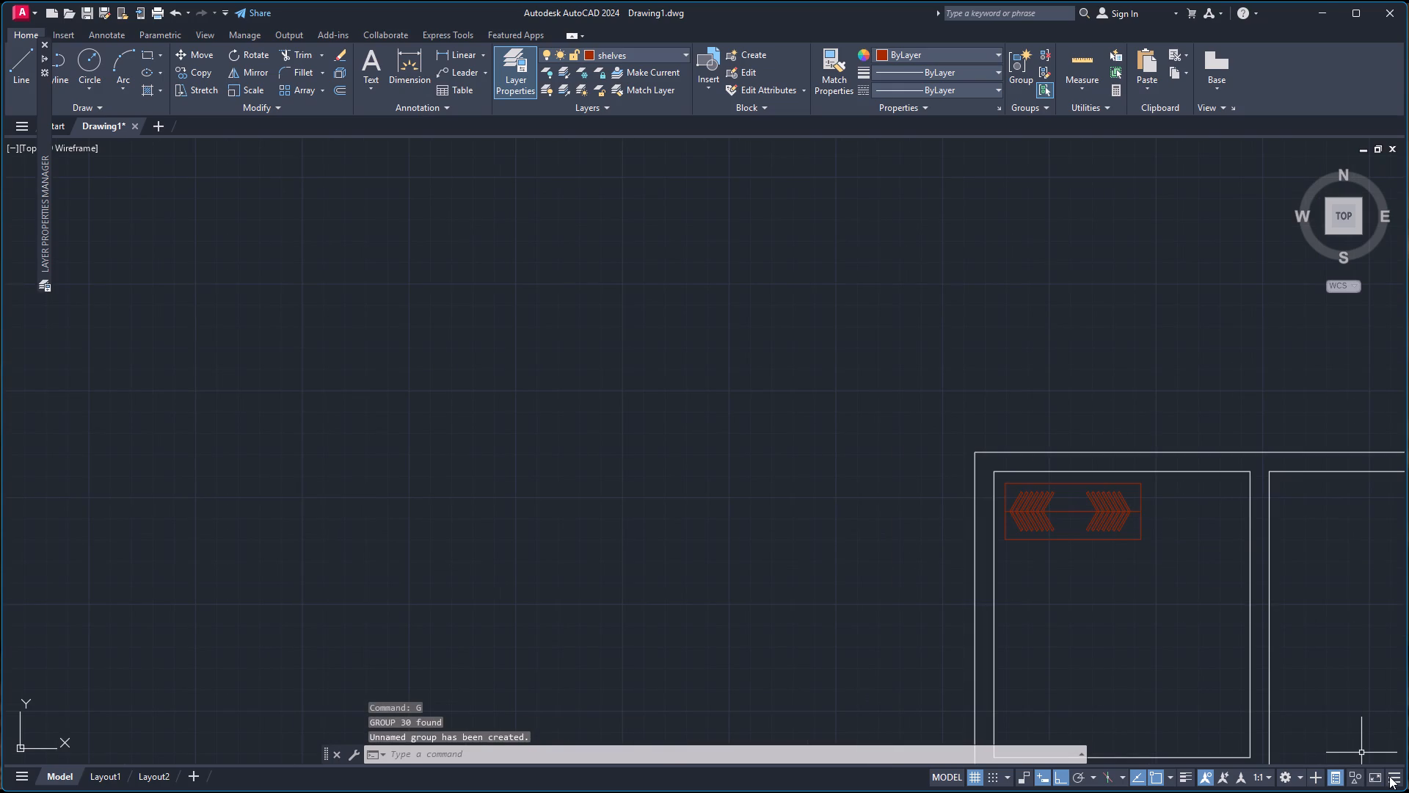
{"action": "key", "text": "i"}
{"action": "key", "text": "Return"}
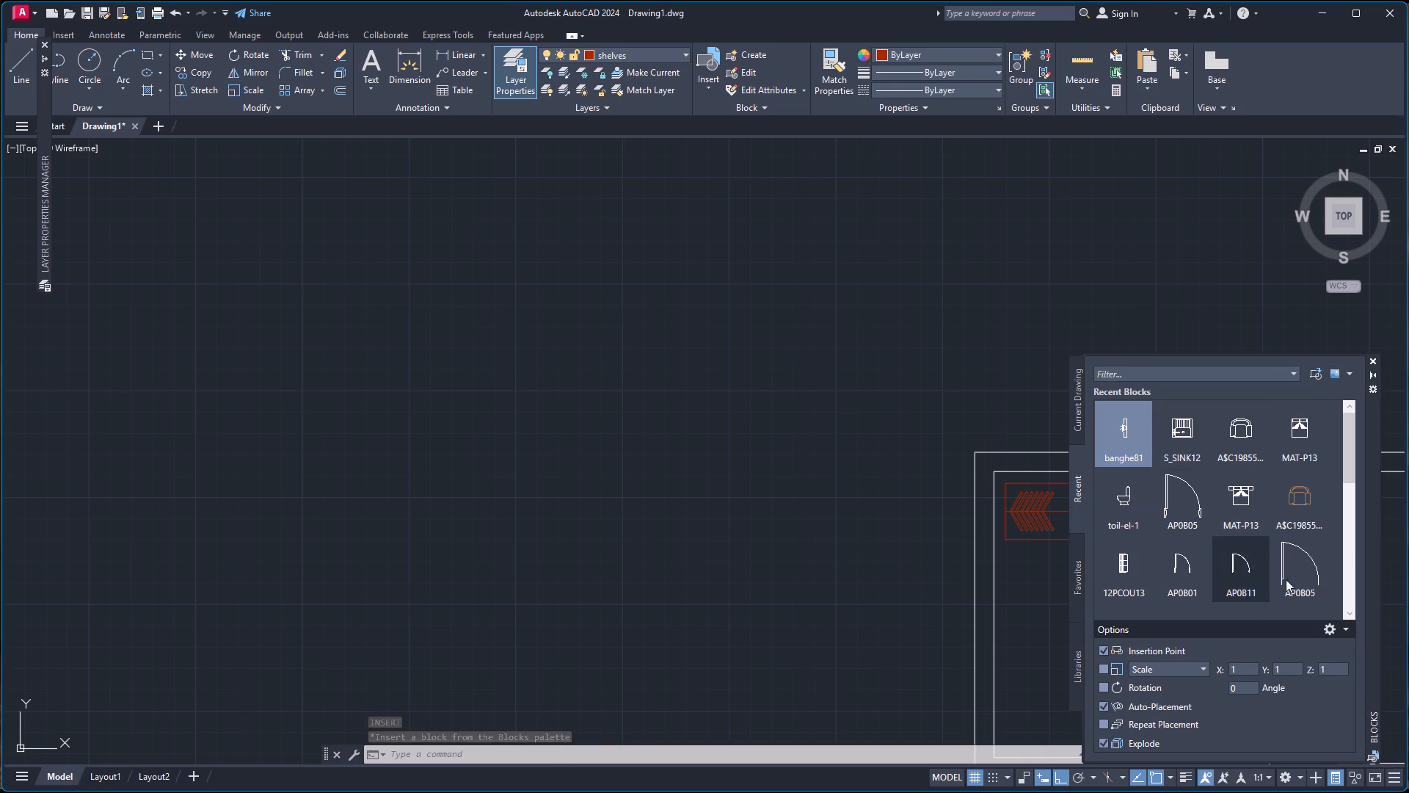
{"action": "left_click", "coordinate": [1344, 625]}
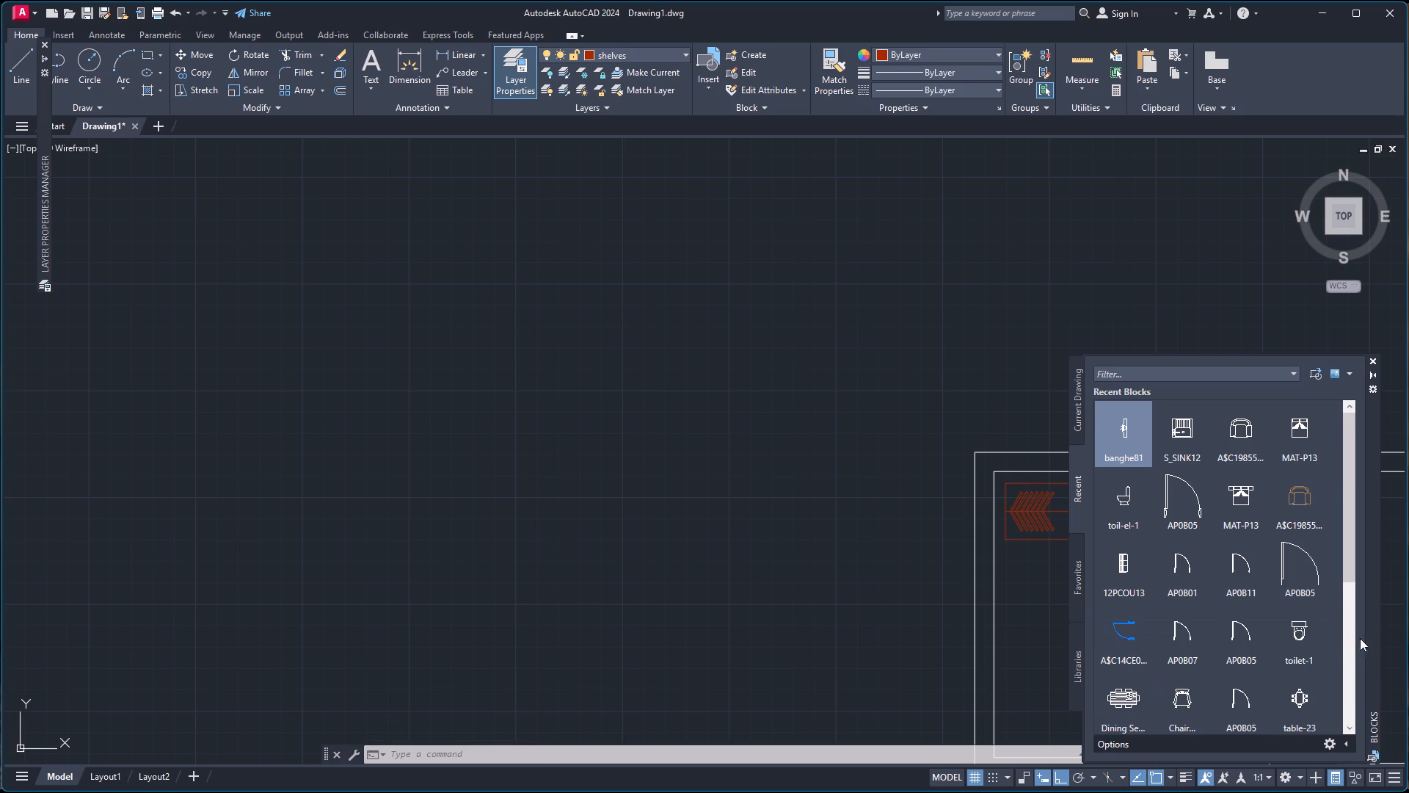
{"action": "left_click", "coordinate": [1352, 375]}
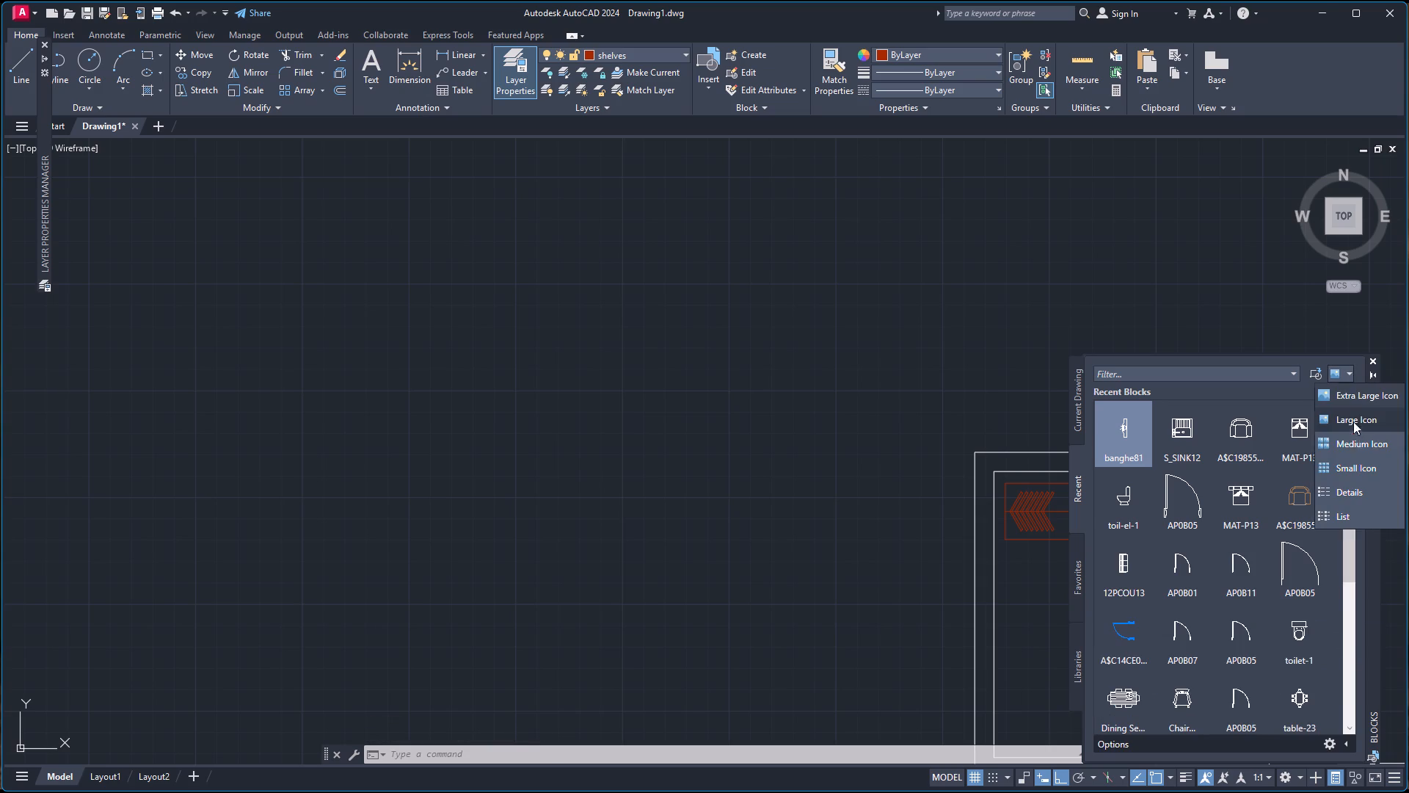
{"action": "left_click", "coordinate": [1344, 371]}
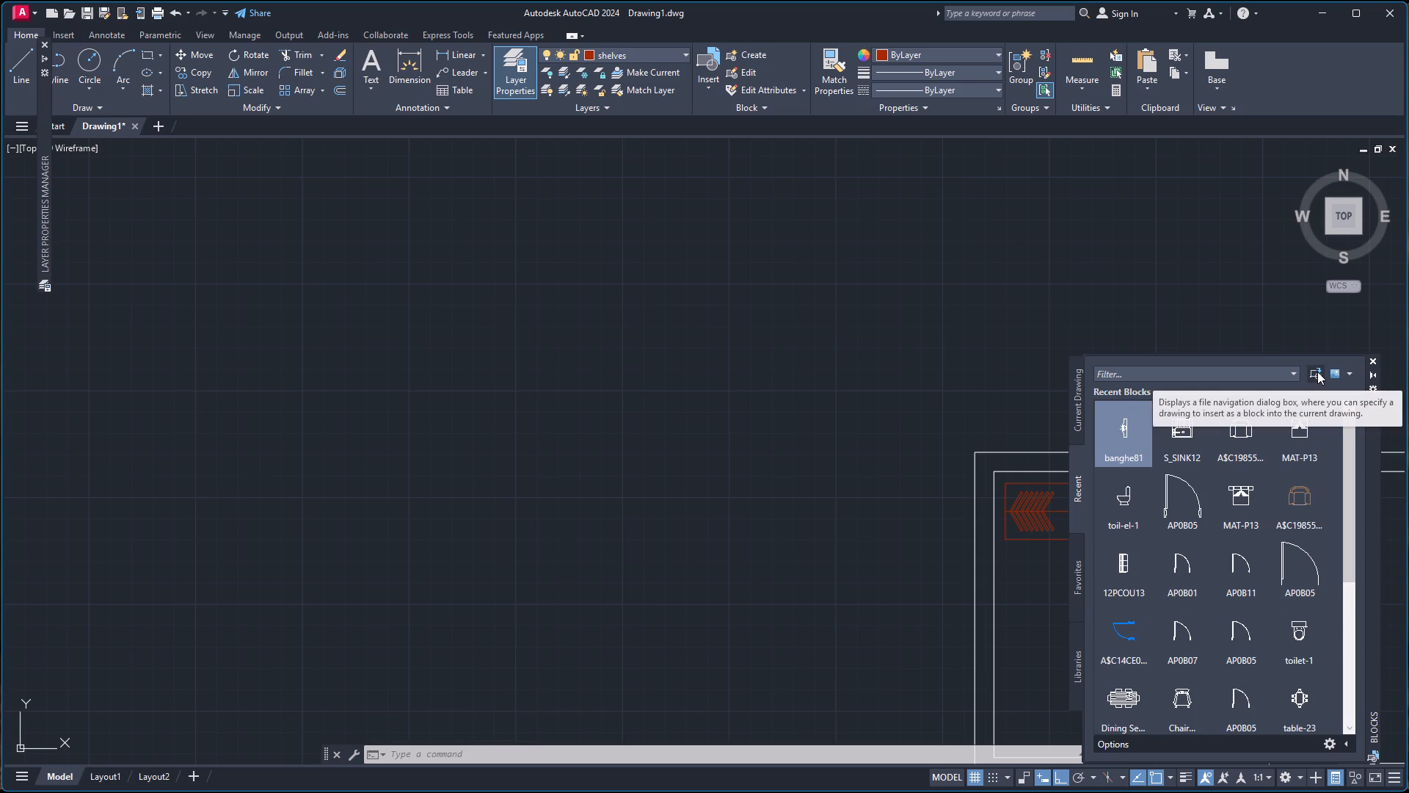
{"action": "left_click", "coordinate": [1078, 673]}
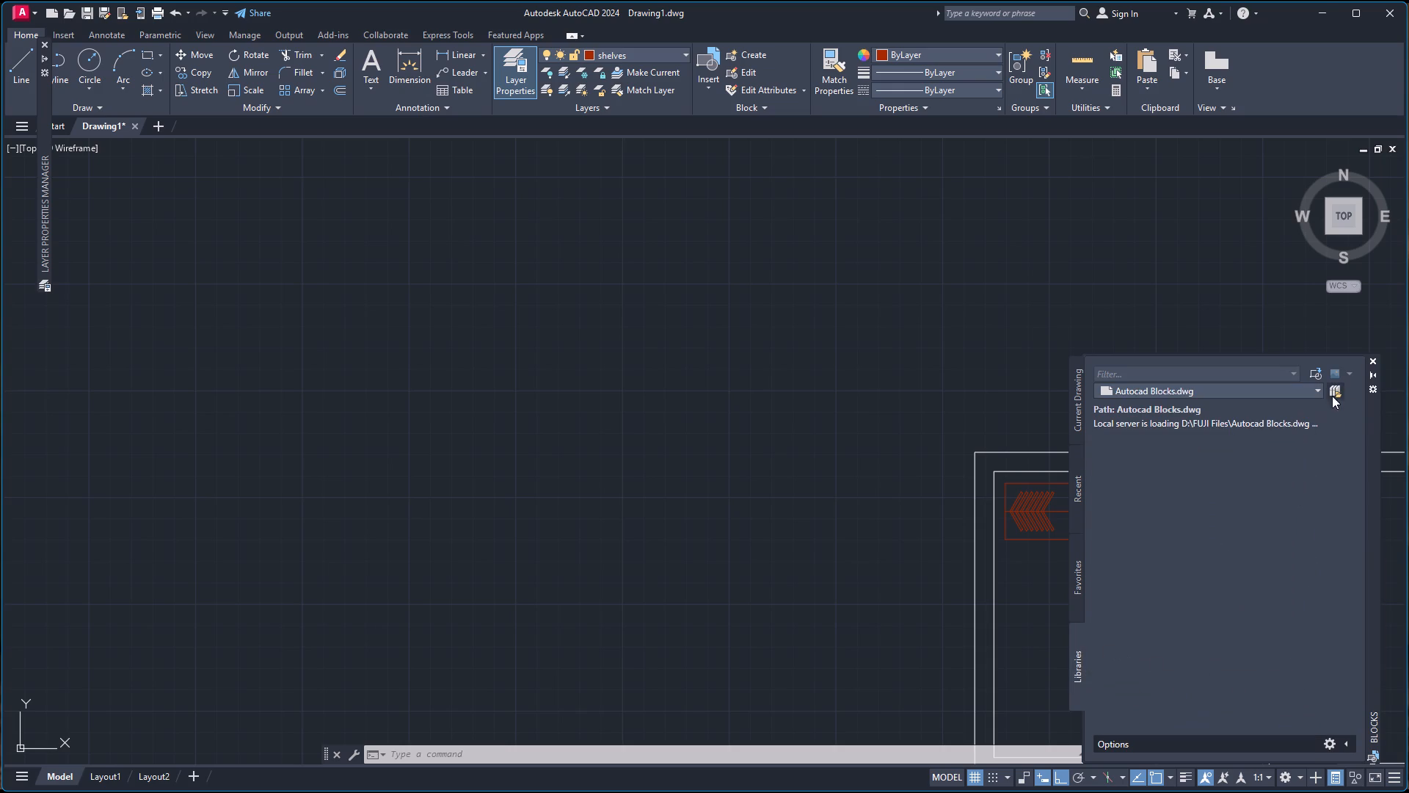
{"action": "left_click", "coordinate": [1336, 388]}
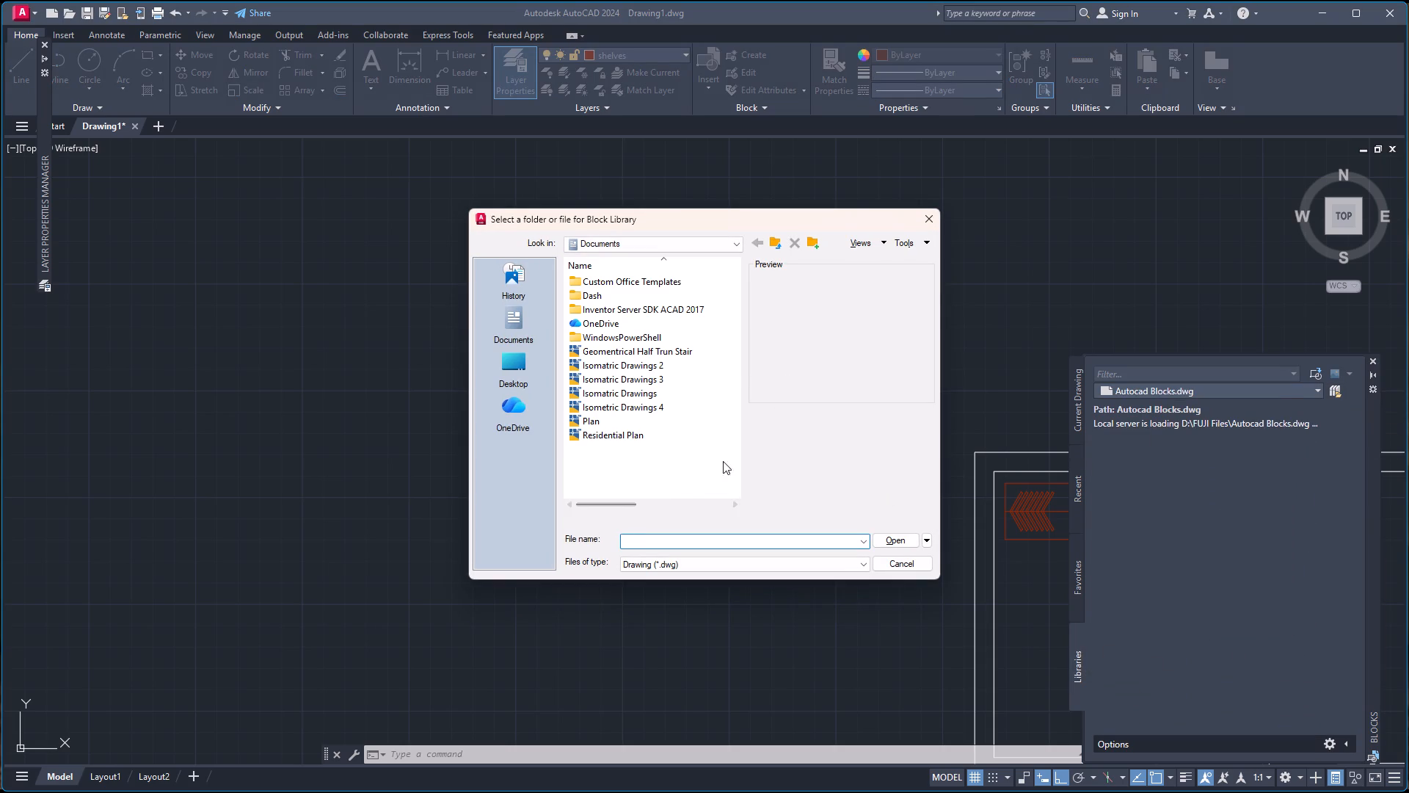
{"action": "left_click", "coordinate": [923, 217]}
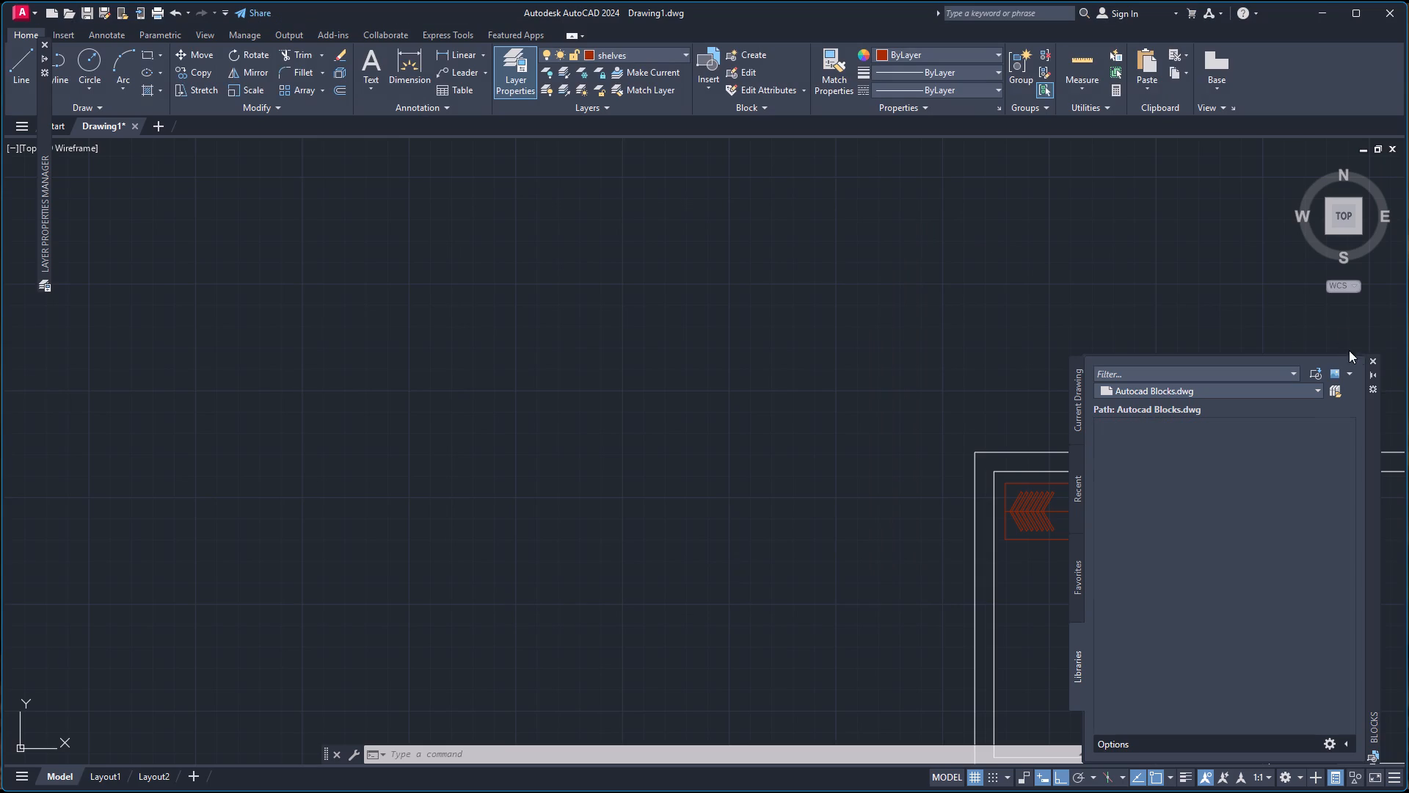
{"action": "left_click", "coordinate": [1376, 363]}
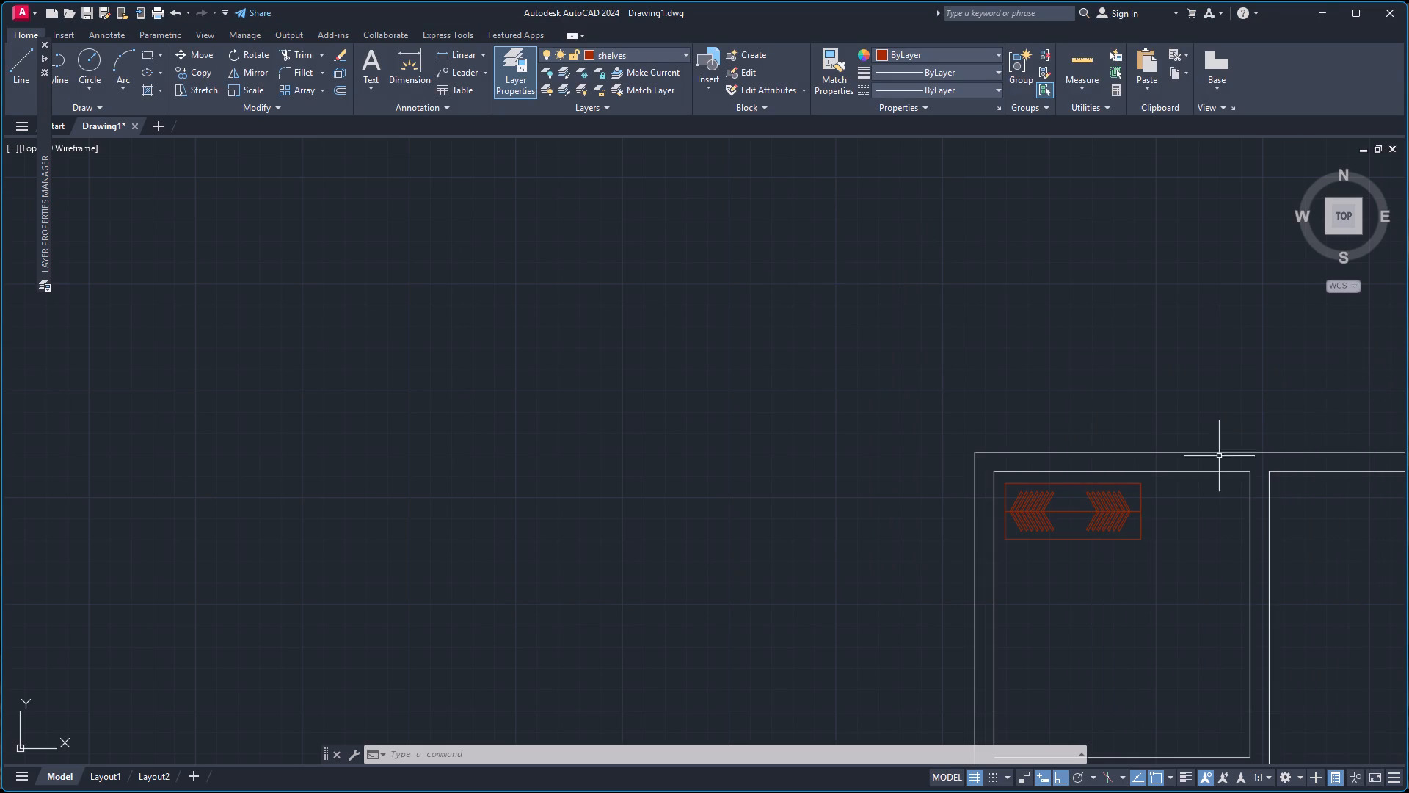
Copy the shelf group from its bottom midpoint straight down about 29'-9", placing it near the lower wall of the room above the stairs.
{"action": "left_click", "coordinate": [1113, 509]}
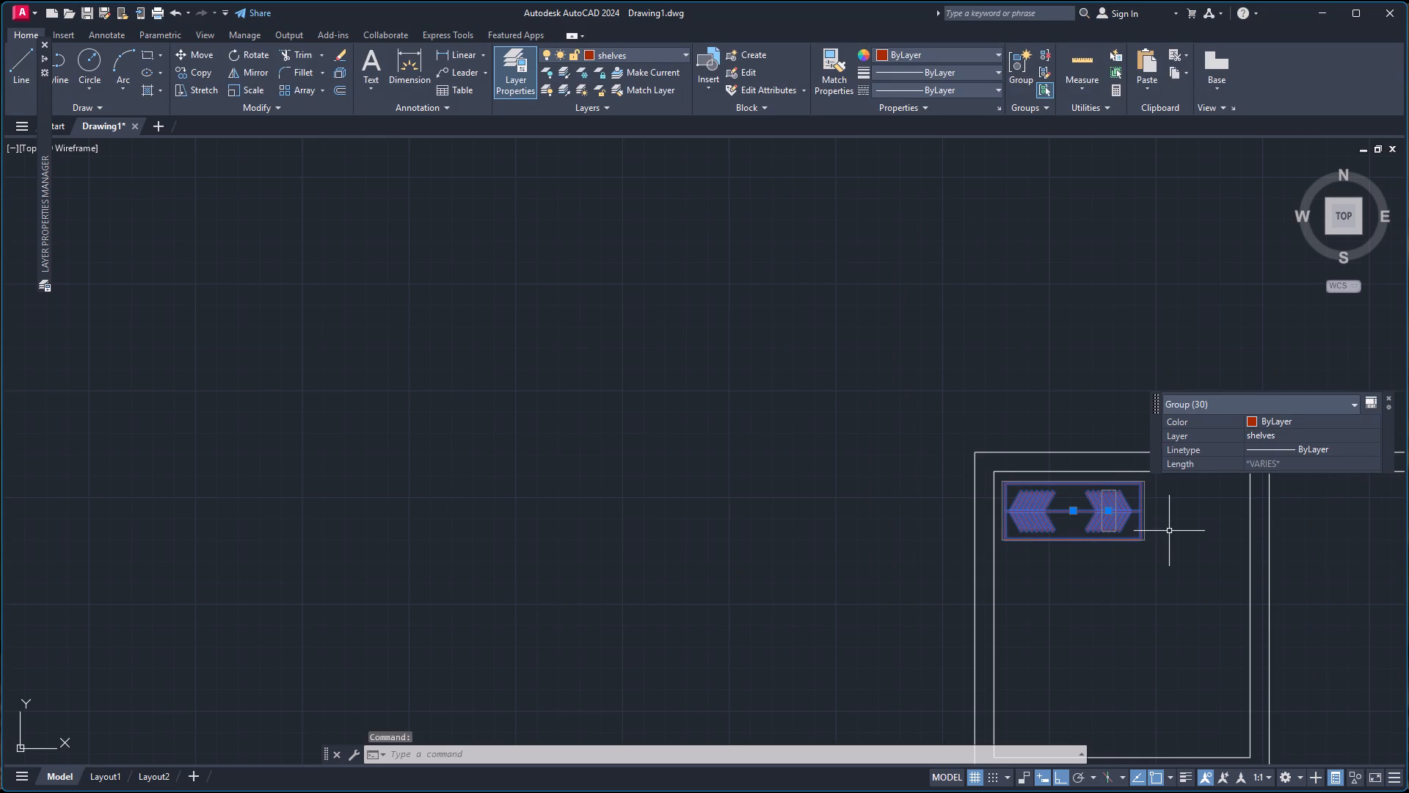
{"action": "type", "text": "co"}
{"action": "key", "text": "Return"}
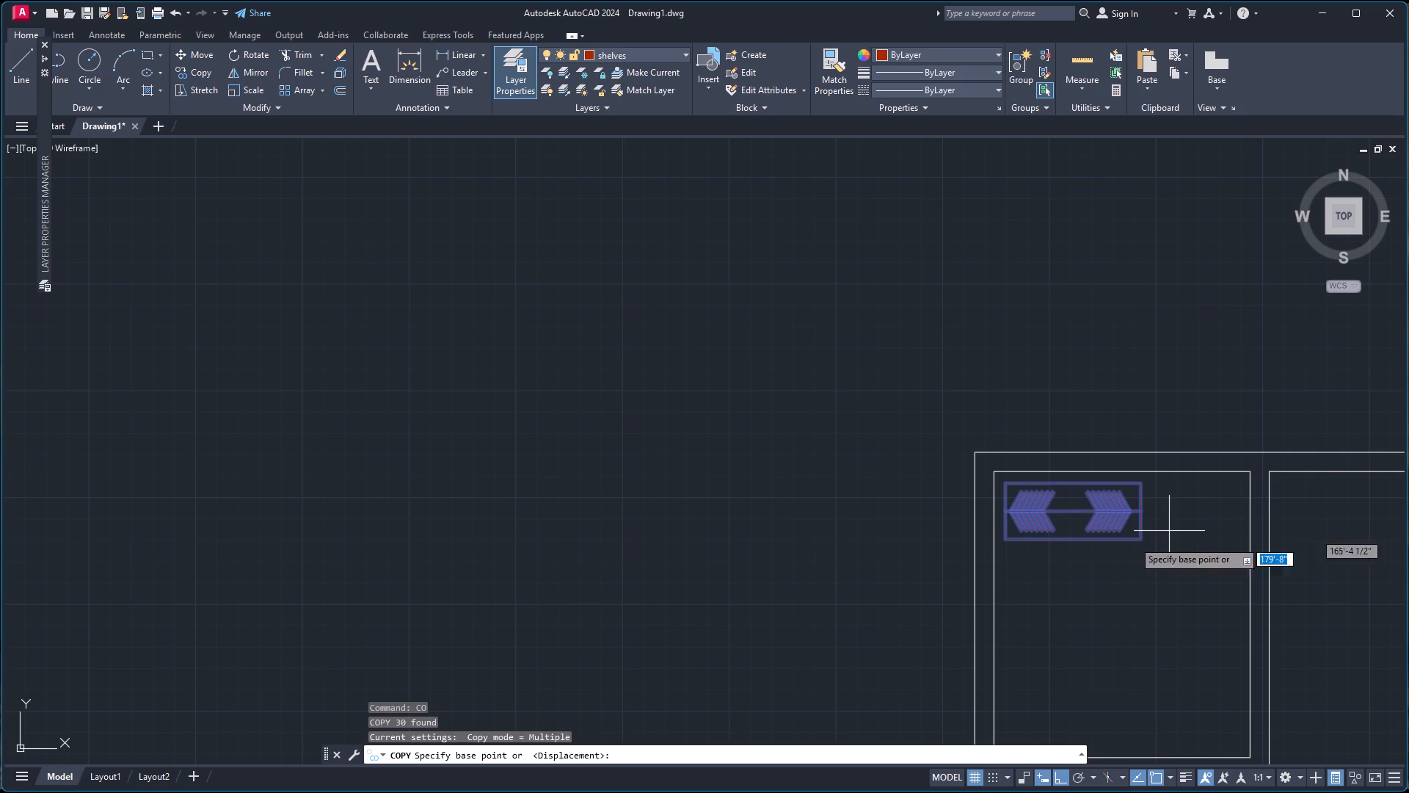
{"action": "left_click", "coordinate": [1073, 540]}
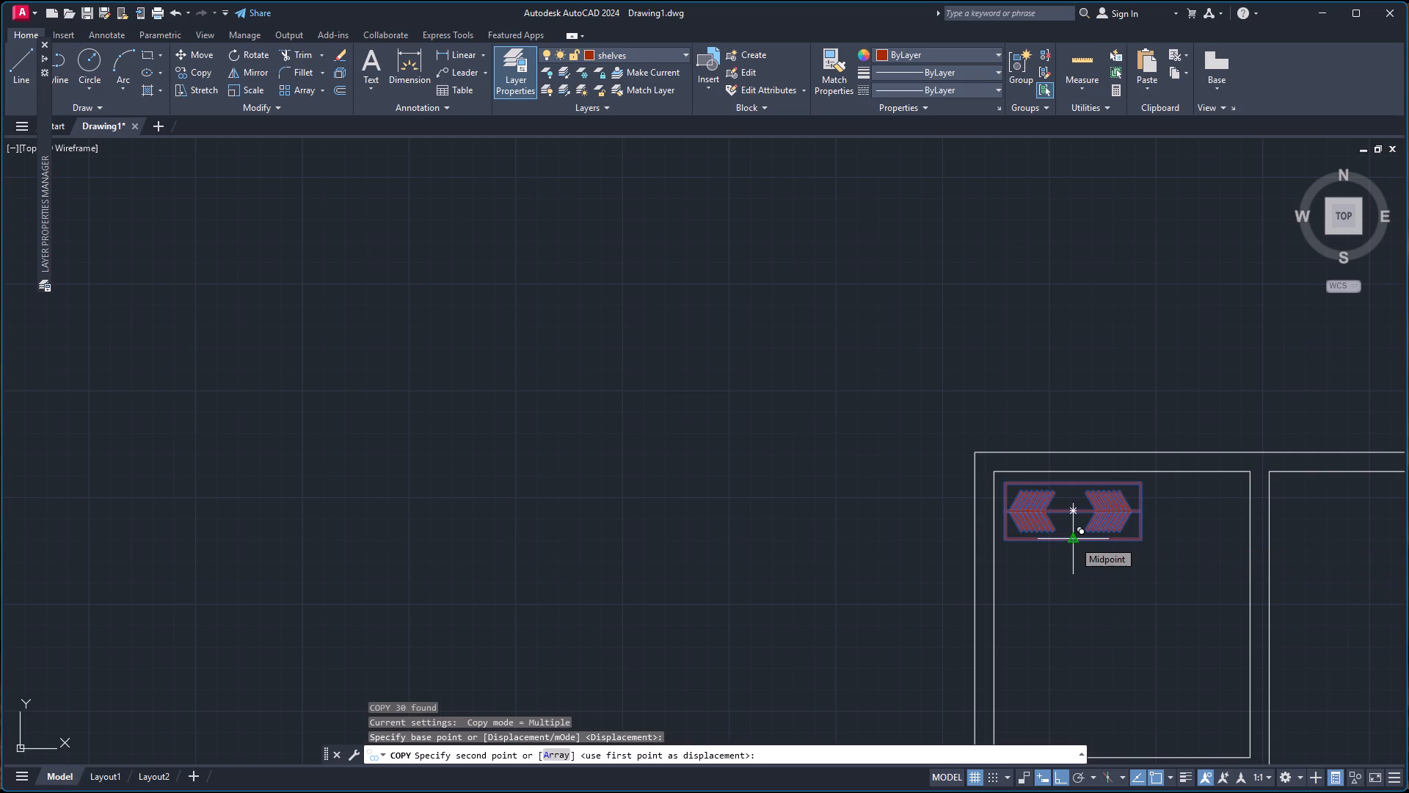
{"action": "scroll", "coordinate": [1085, 659], "scroll_direction": "down", "scroll_amount": 4}
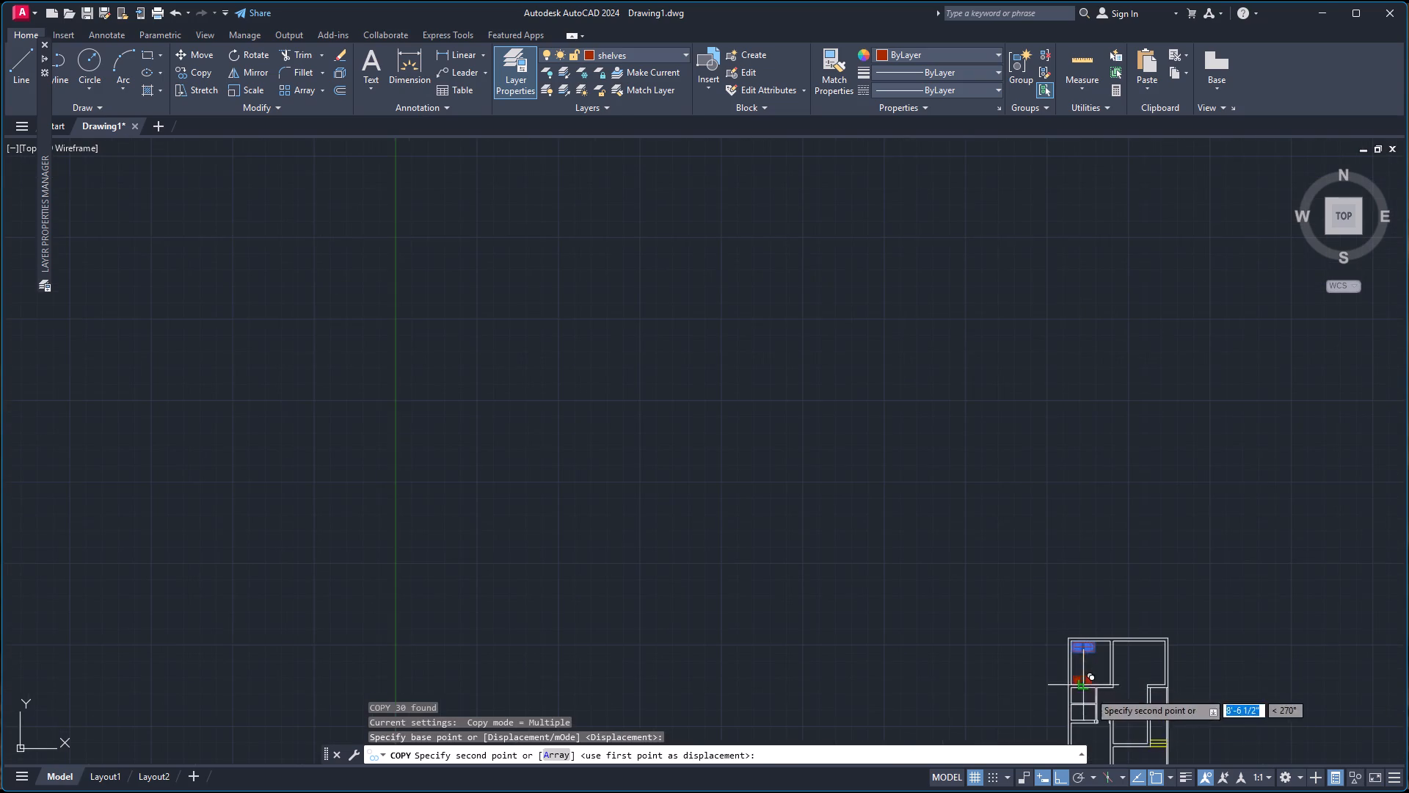
{"action": "scroll", "coordinate": [1097, 746], "scroll_direction": "down", "scroll_amount": 2}
{"action": "scroll", "coordinate": [1097, 758], "scroll_direction": "up", "scroll_amount": 2}
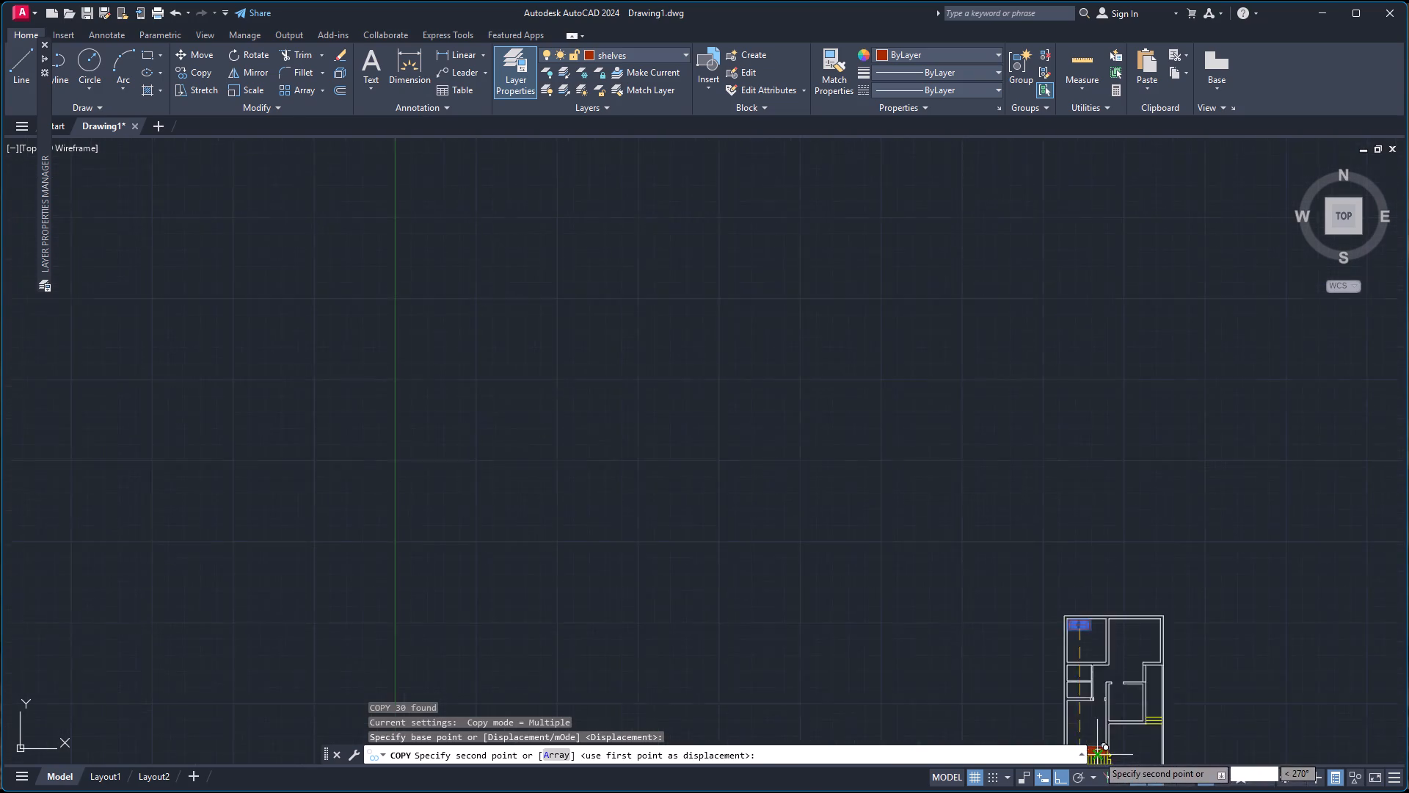
{"action": "scroll", "coordinate": [1097, 755], "scroll_direction": "up", "scroll_amount": 4}
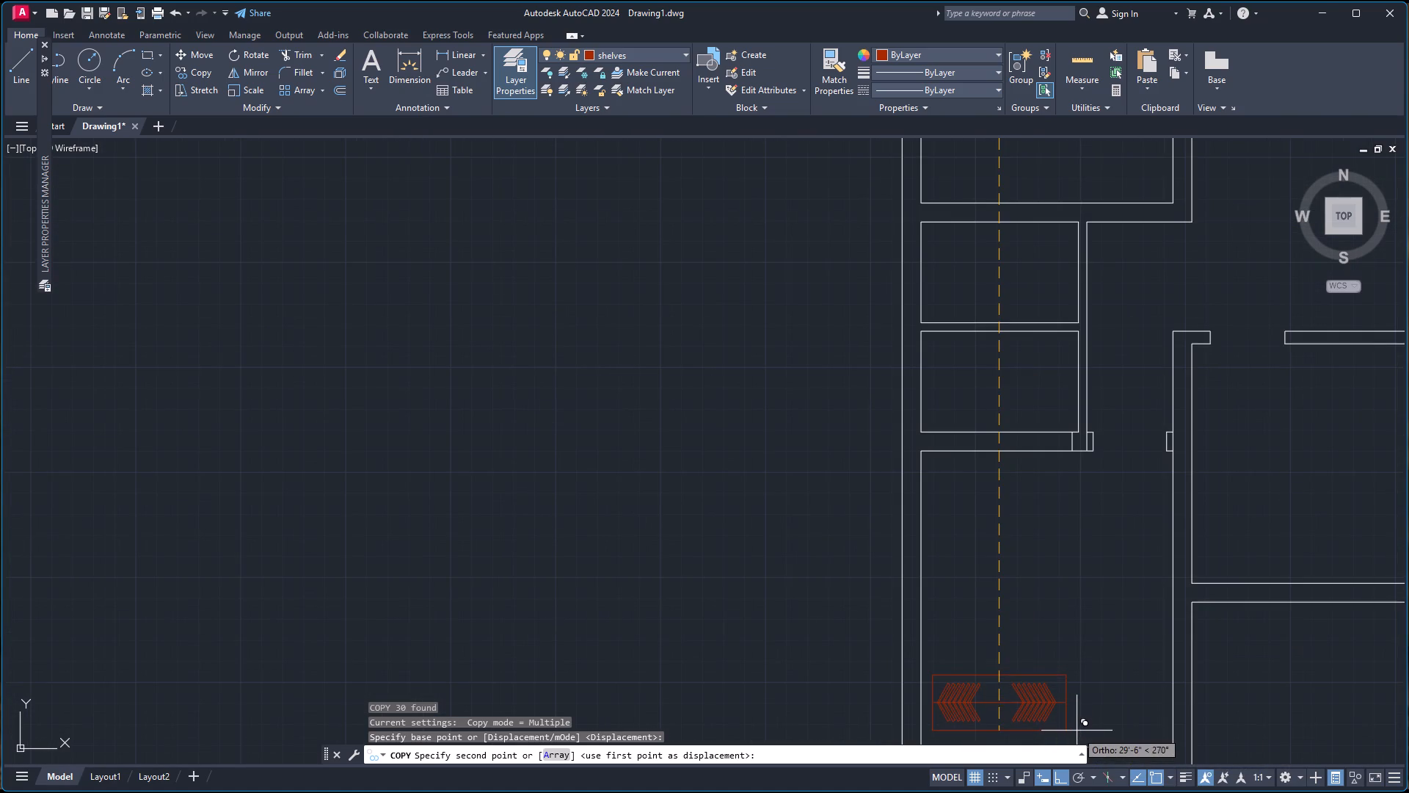
{"action": "scroll", "coordinate": [1077, 731], "scroll_direction": "down", "scroll_amount": 3}
{"action": "scroll", "coordinate": [1077, 736], "scroll_direction": "up", "scroll_amount": 4}
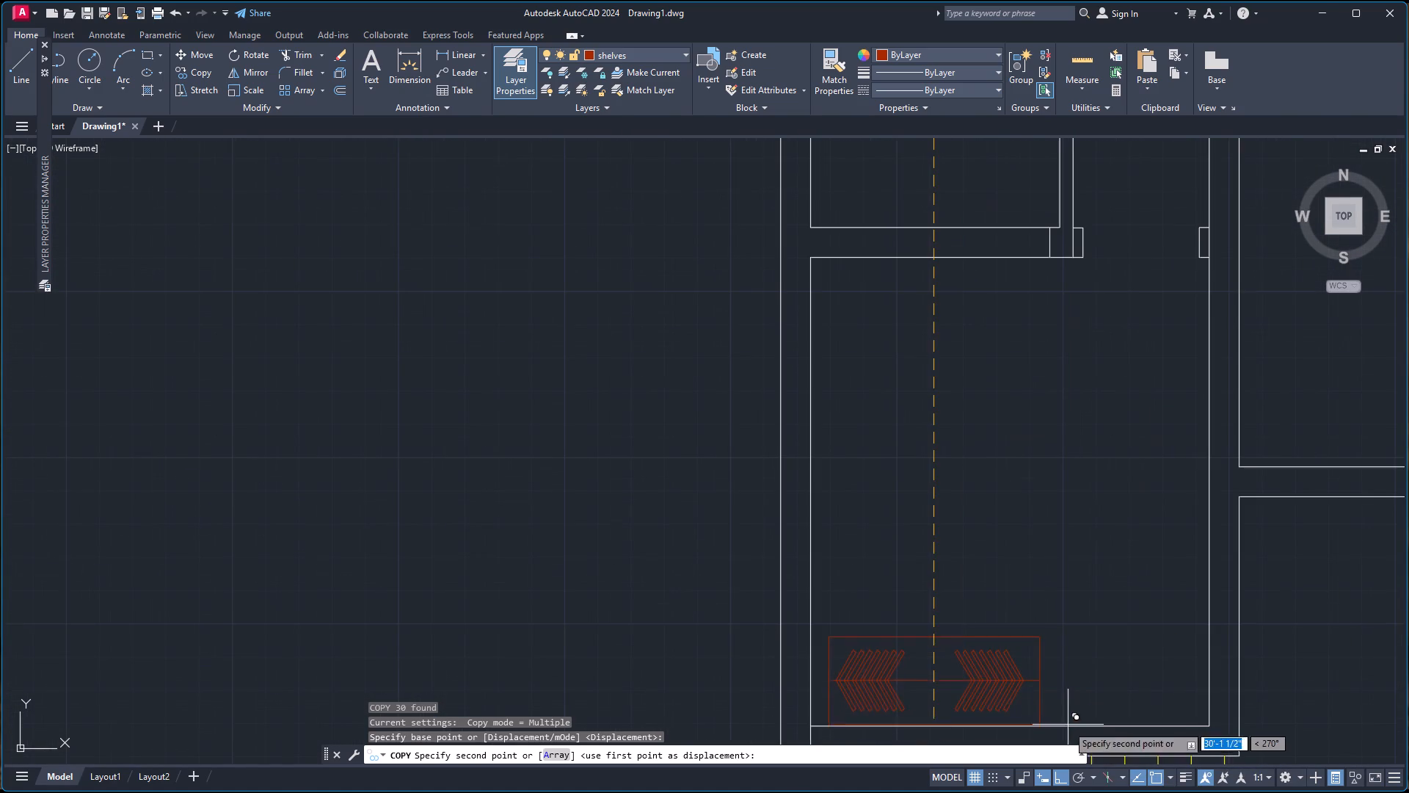
{"action": "left_click", "coordinate": [1066, 712]}
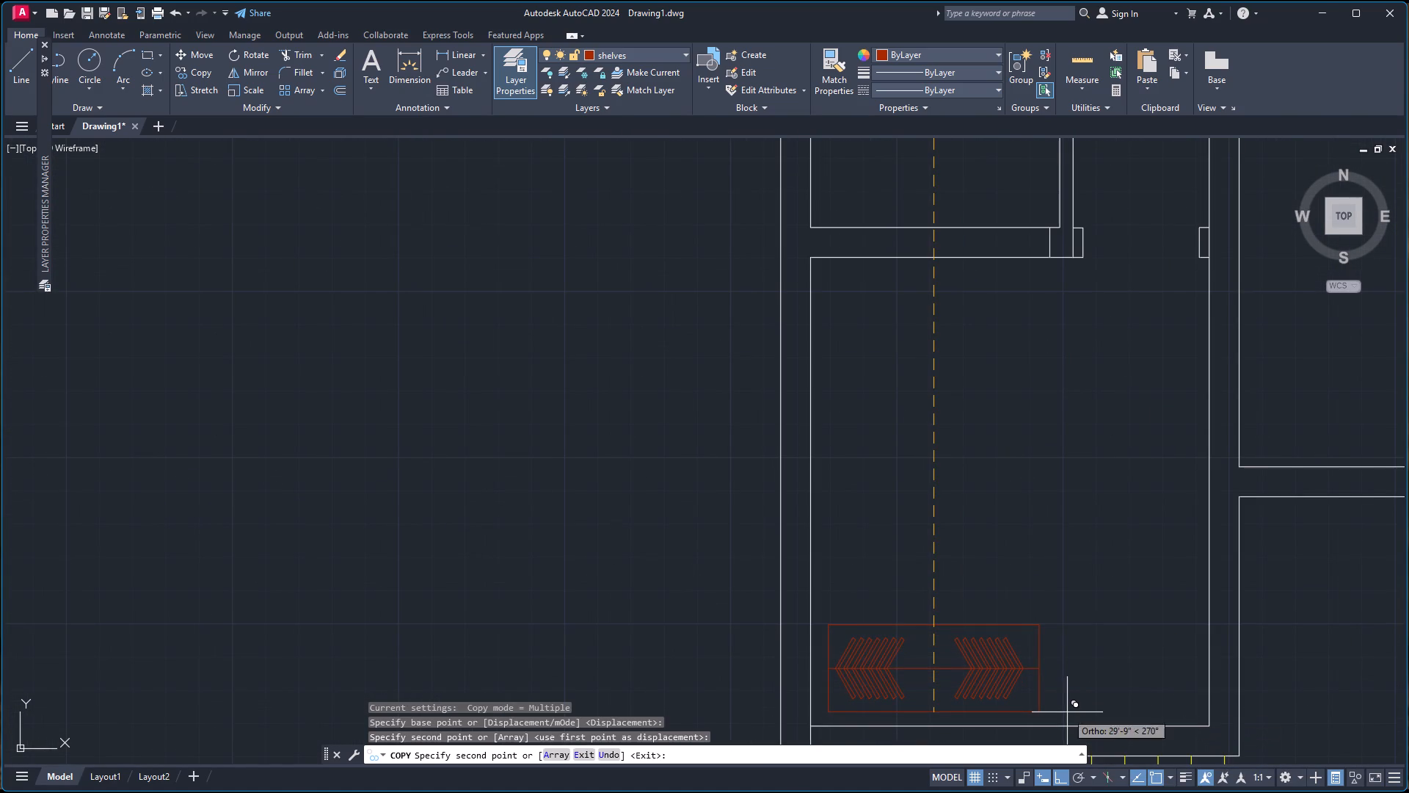
{"action": "key", "text": "Escape"}
{"action": "scroll", "coordinate": [1079, 473], "scroll_direction": "down", "scroll_amount": 2}
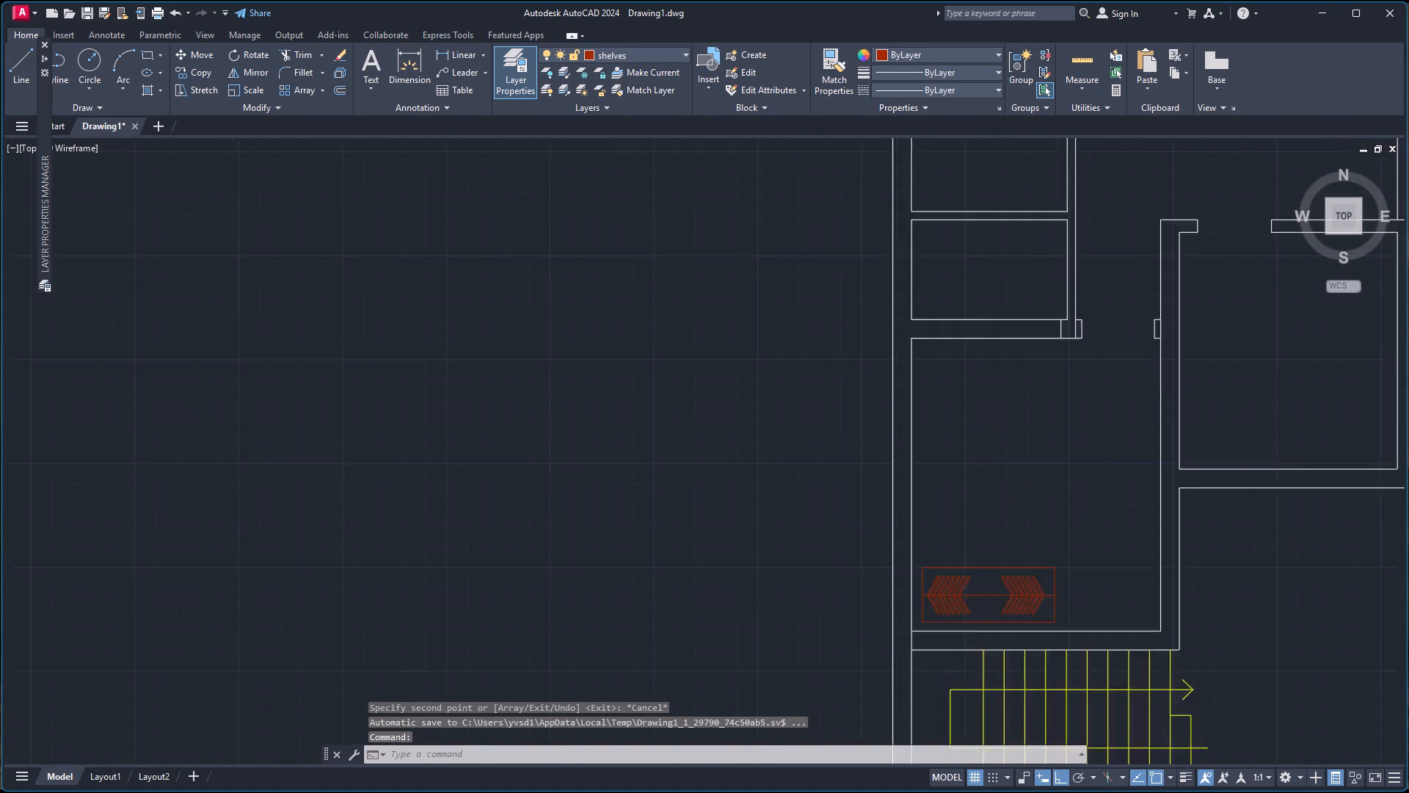
{"action": "scroll", "coordinate": [1091, 377], "scroll_direction": "down", "scroll_amount": 2}
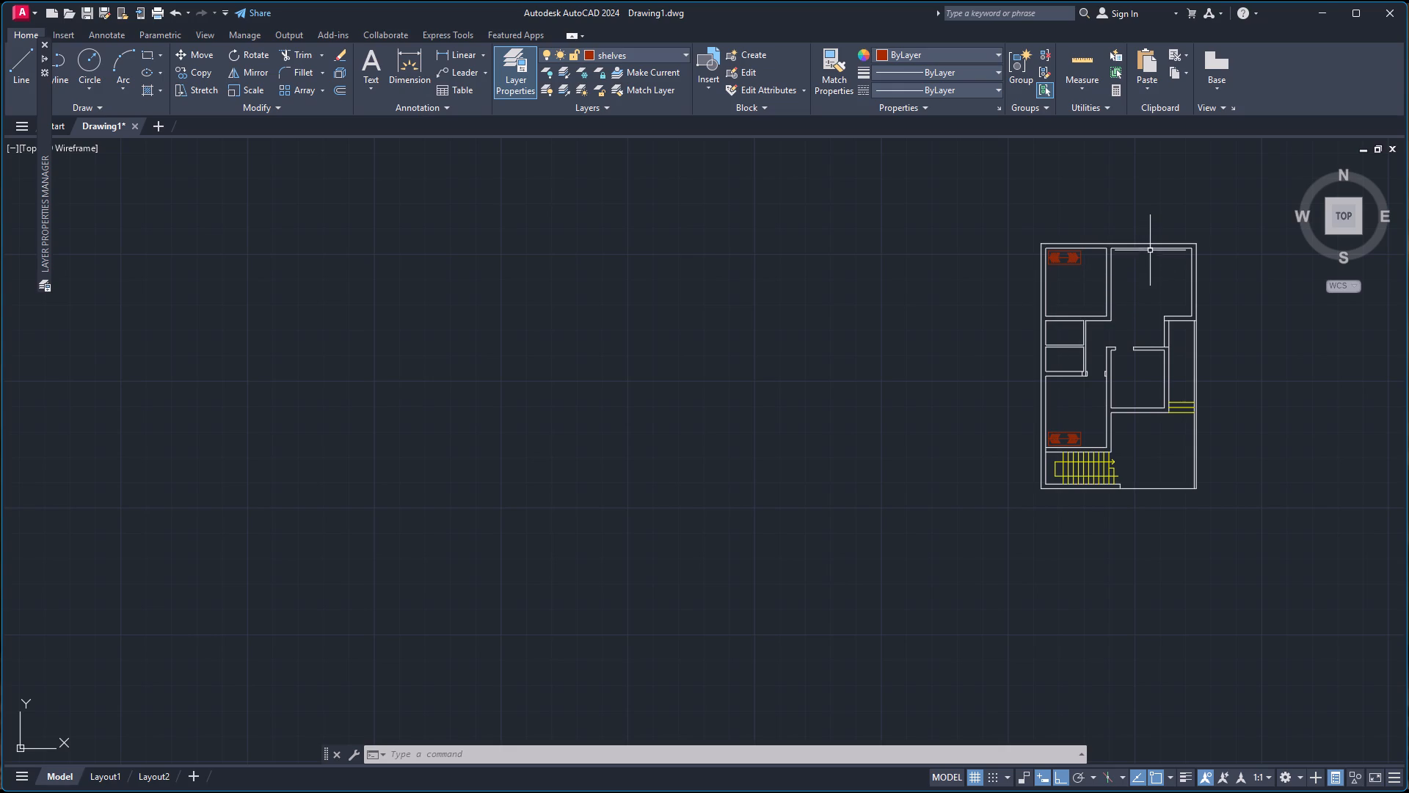
Close the layer manager and make layer 0 the current layer.
{"action": "scroll", "coordinate": [1150, 246], "scroll_direction": "up", "scroll_amount": 2}
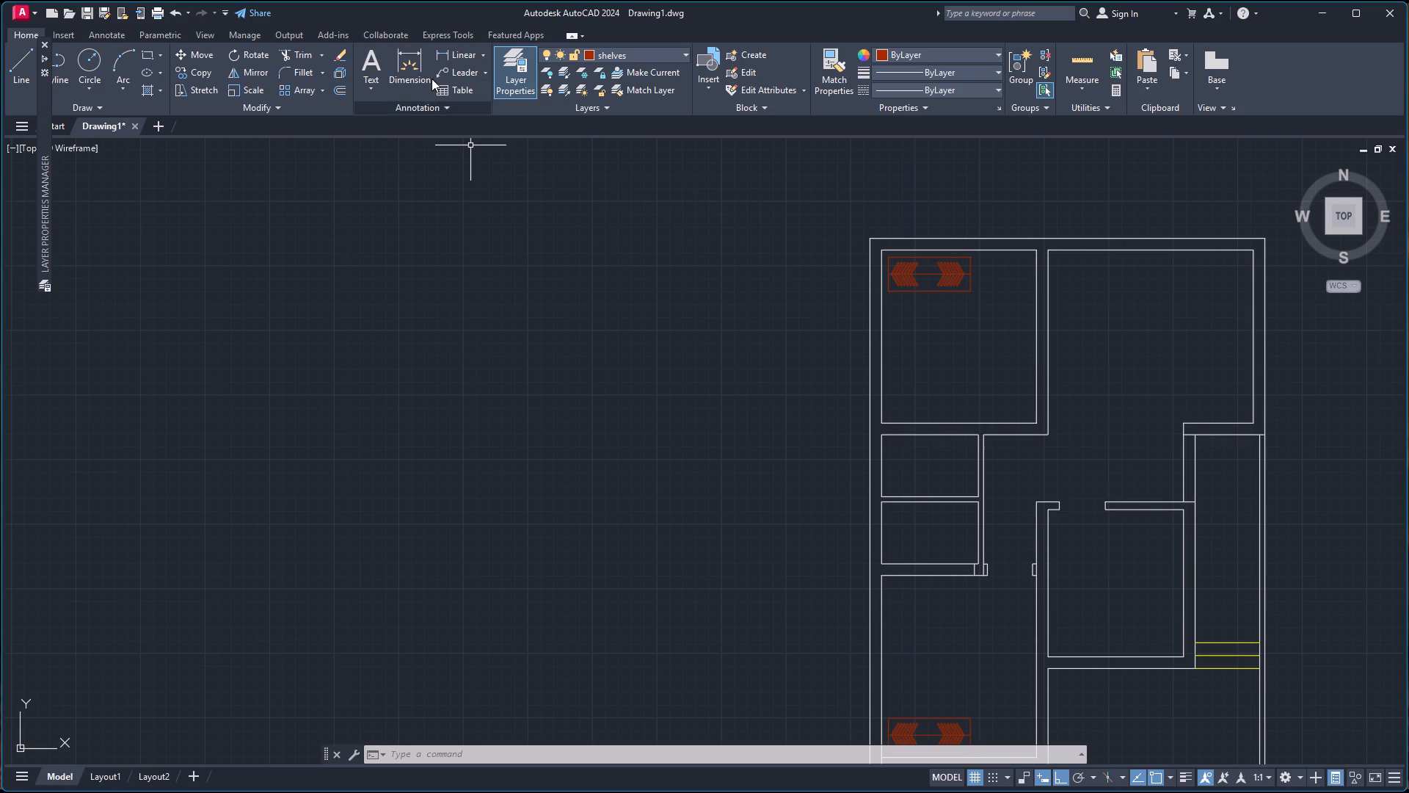
{"action": "left_click", "coordinate": [520, 62]}
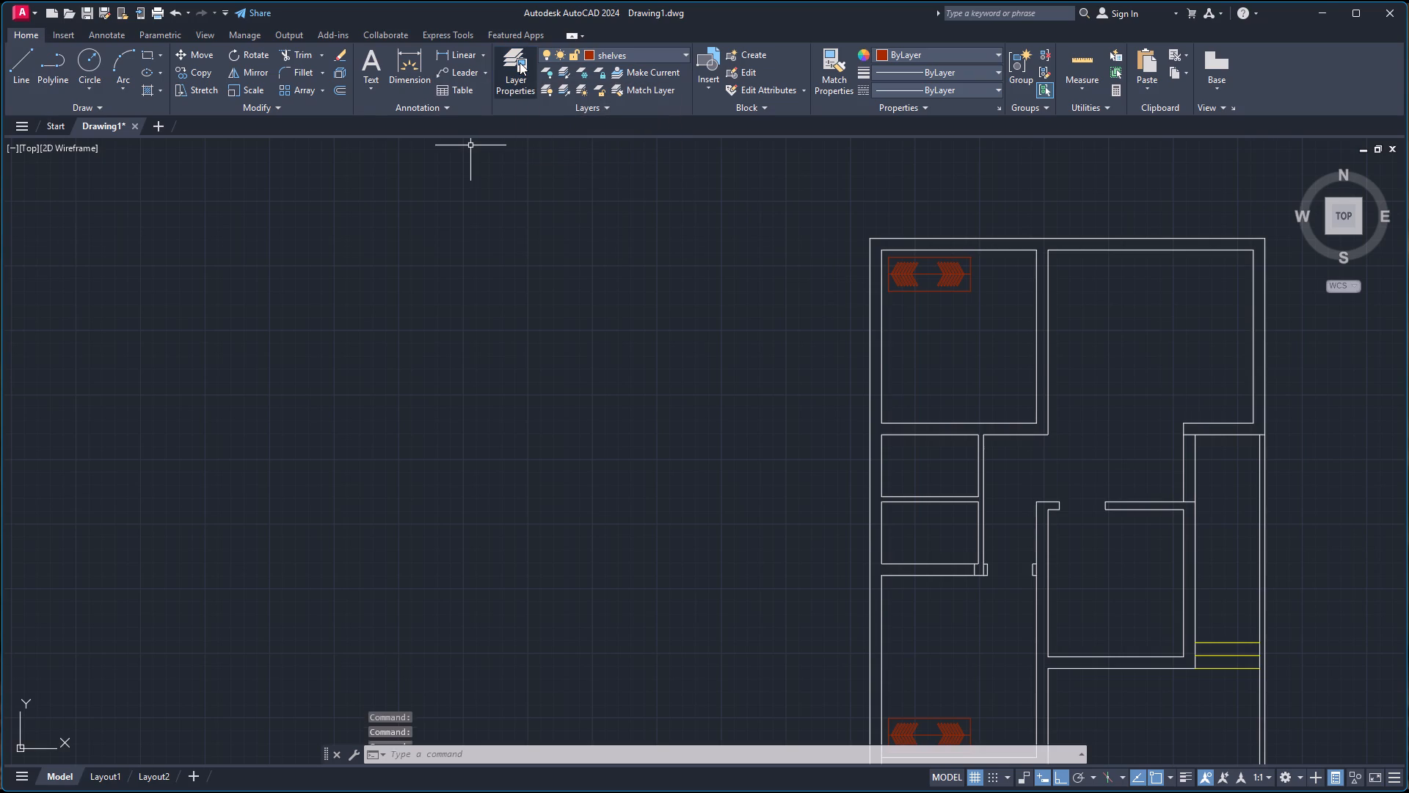
{"action": "left_click", "coordinate": [682, 51]}
{"action": "left_click", "coordinate": [665, 75]}
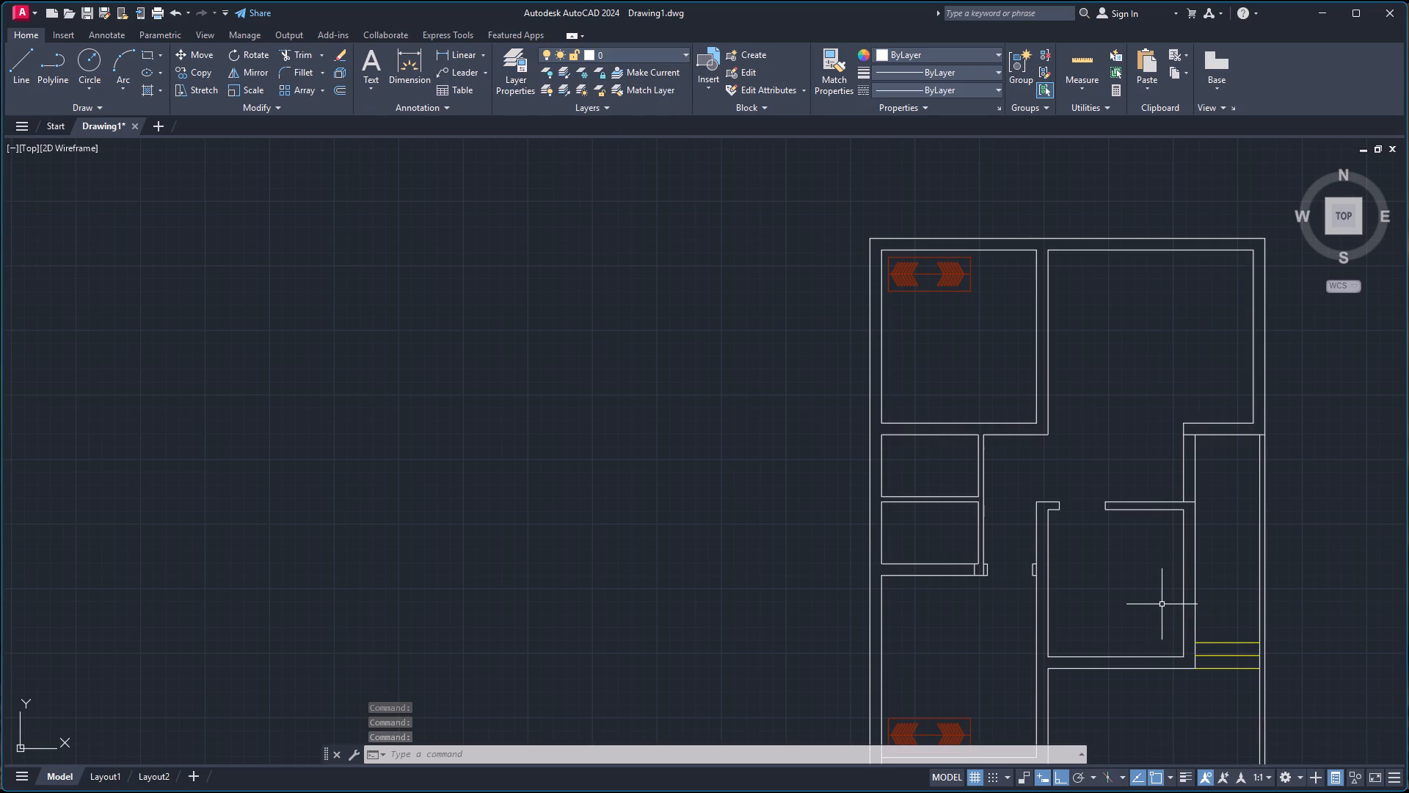
Offset the right and bottom inner wall lines of the small central room 2' inward as counter edges.
{"action": "key", "text": "o"}
{"action": "key", "text": "Return"}
{"action": "key", "text": "Return"}
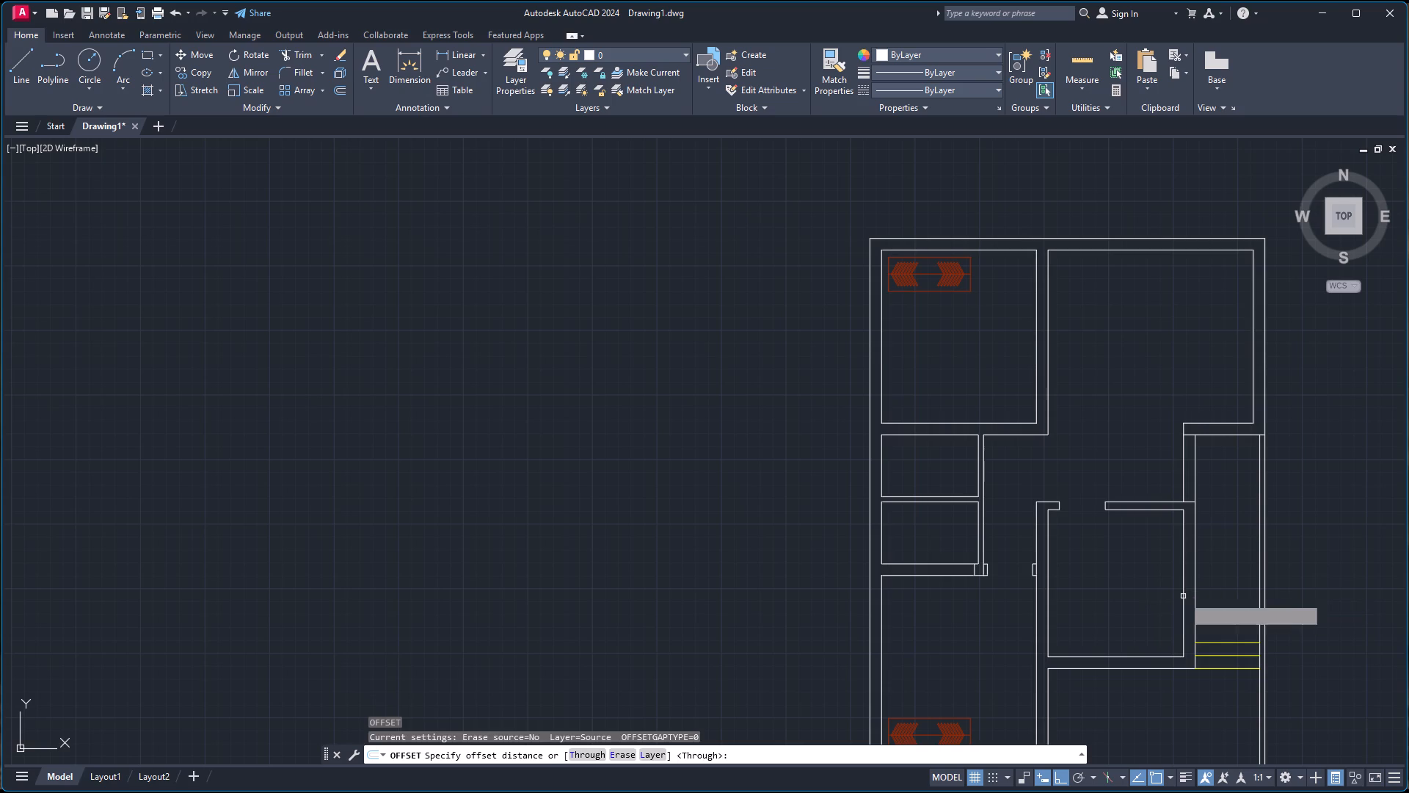
{"action": "left_click", "coordinate": [1182, 582]}
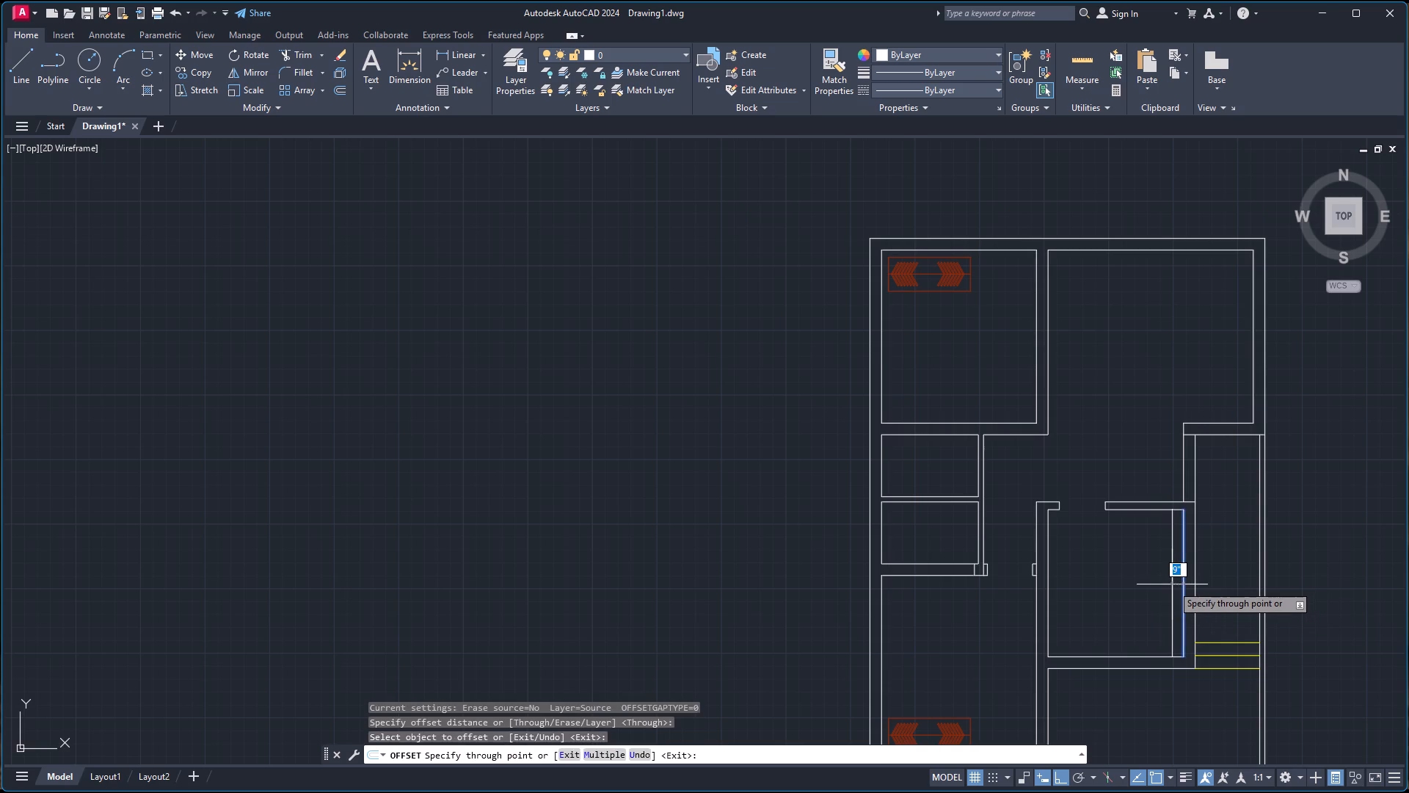
{"action": "type", "text": "2'"}
{"action": "key", "text": "Return"}
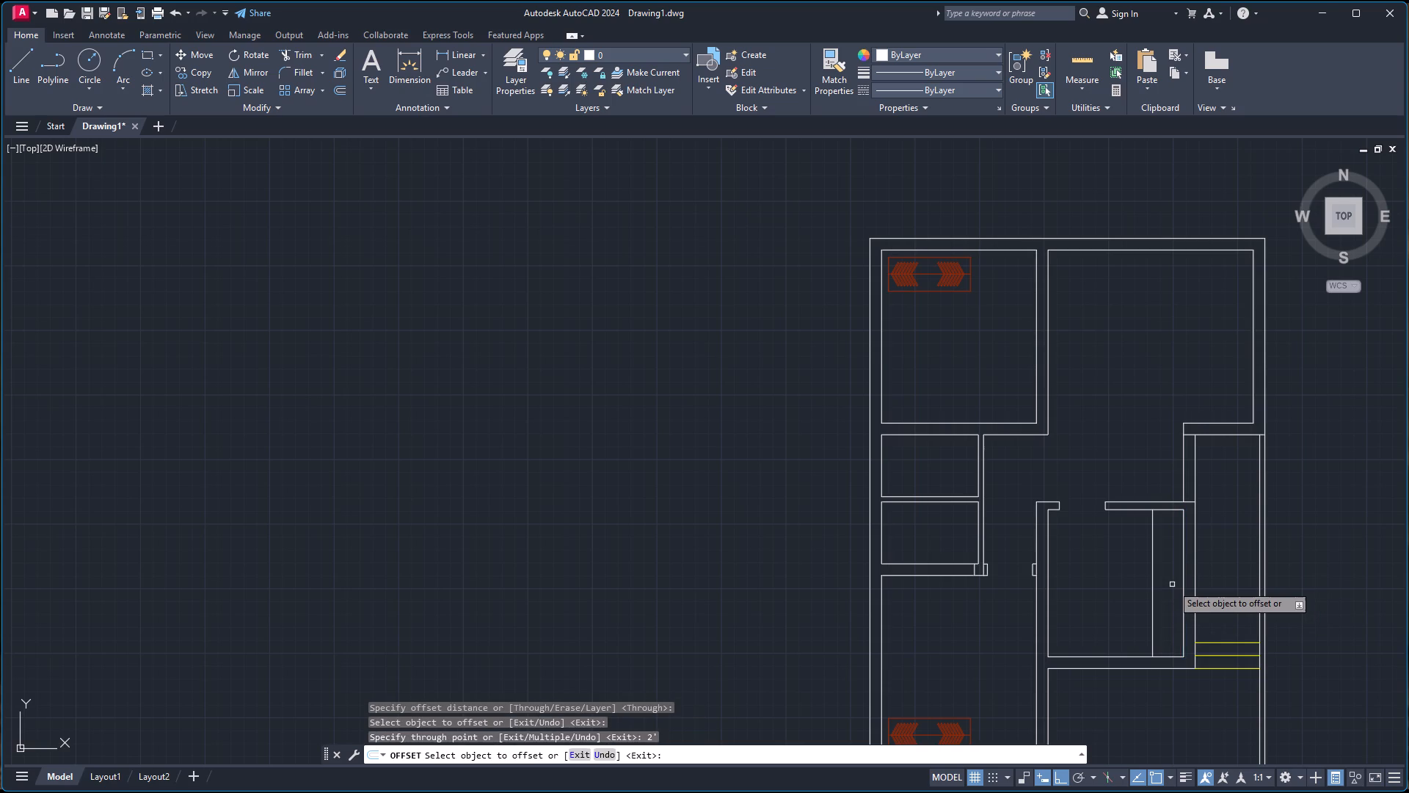
{"action": "left_click", "coordinate": [1134, 656]}
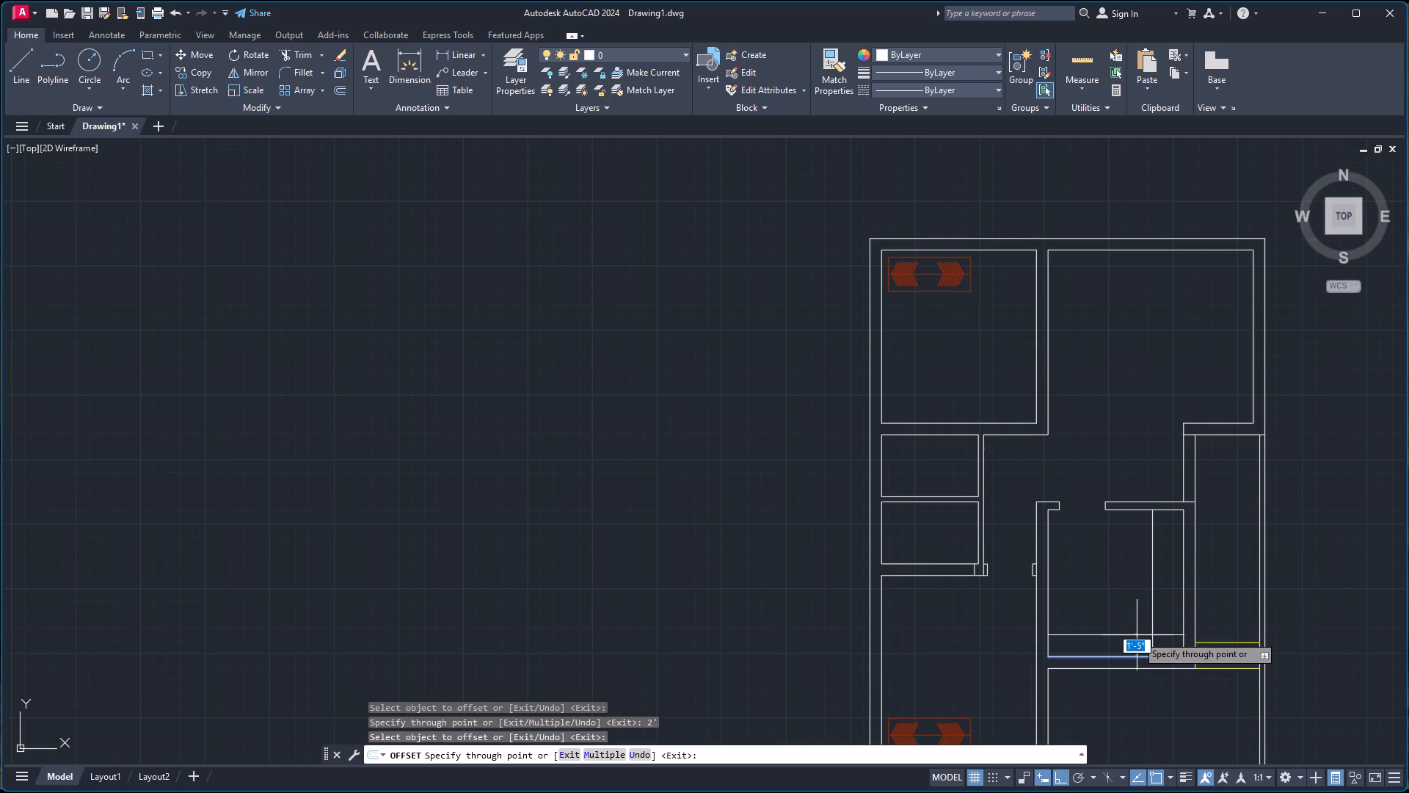
{"action": "type", "text": "2'"}
{"action": "key", "text": "Return"}
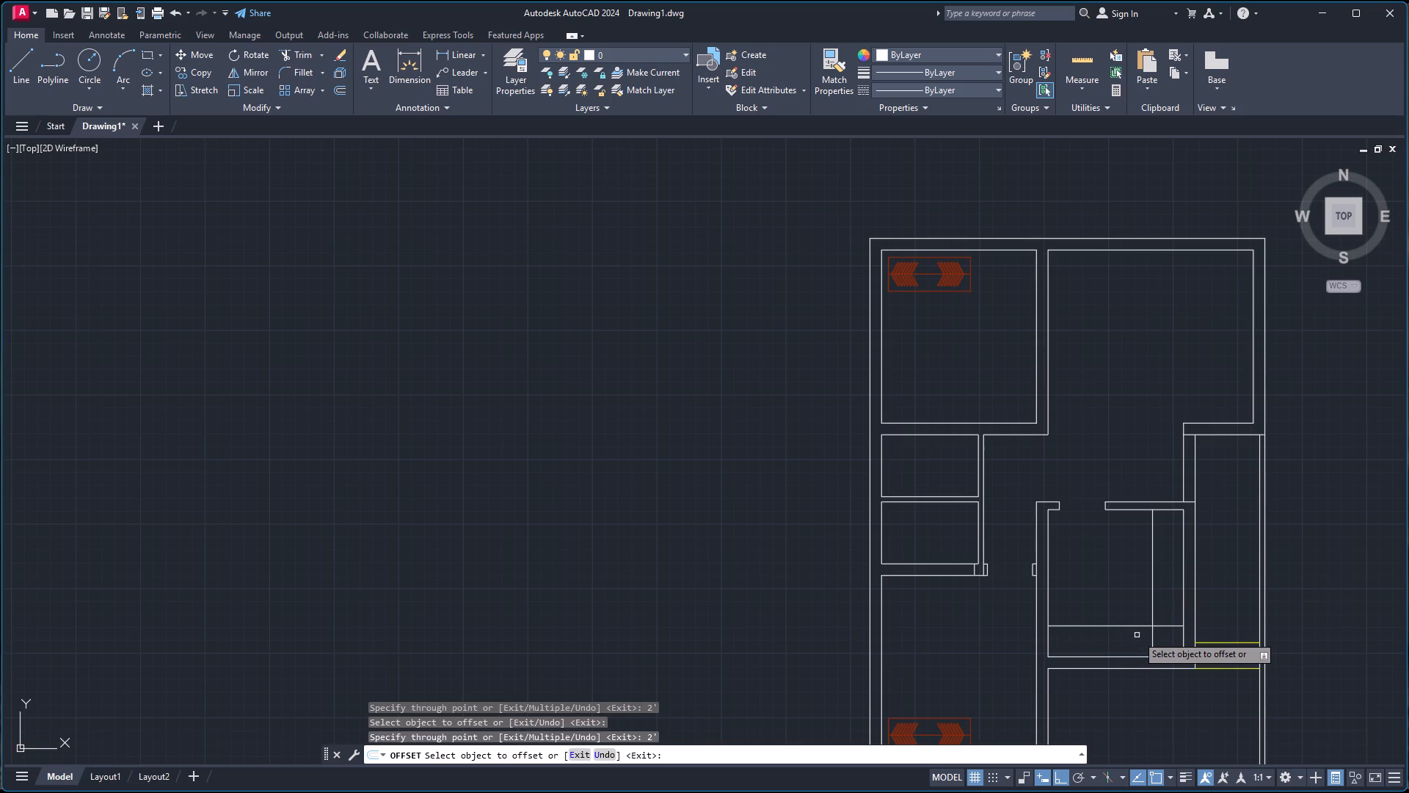
{"action": "key", "text": "Escape"}
Trim the overlapping ends of the two counter lines where they cross, leaving a clean L-shaped corner.
{"action": "type", "text": "tr"}
{"action": "key", "text": "Return"}
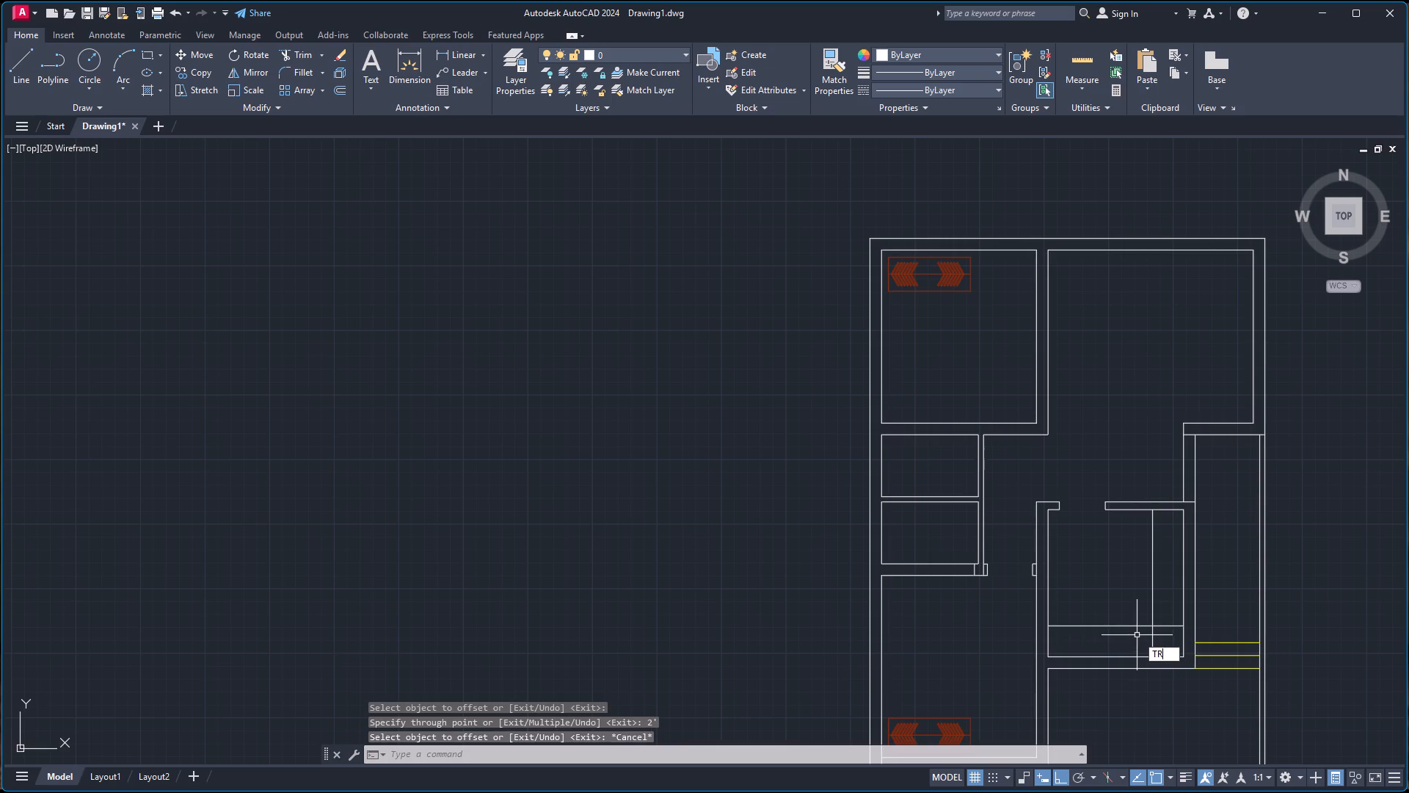
{"action": "scroll", "coordinate": [1145, 639], "scroll_direction": "up", "scroll_amount": 3}
{"action": "left_click", "coordinate": [1148, 634]}
{"action": "left_click", "coordinate": [1211, 570]}
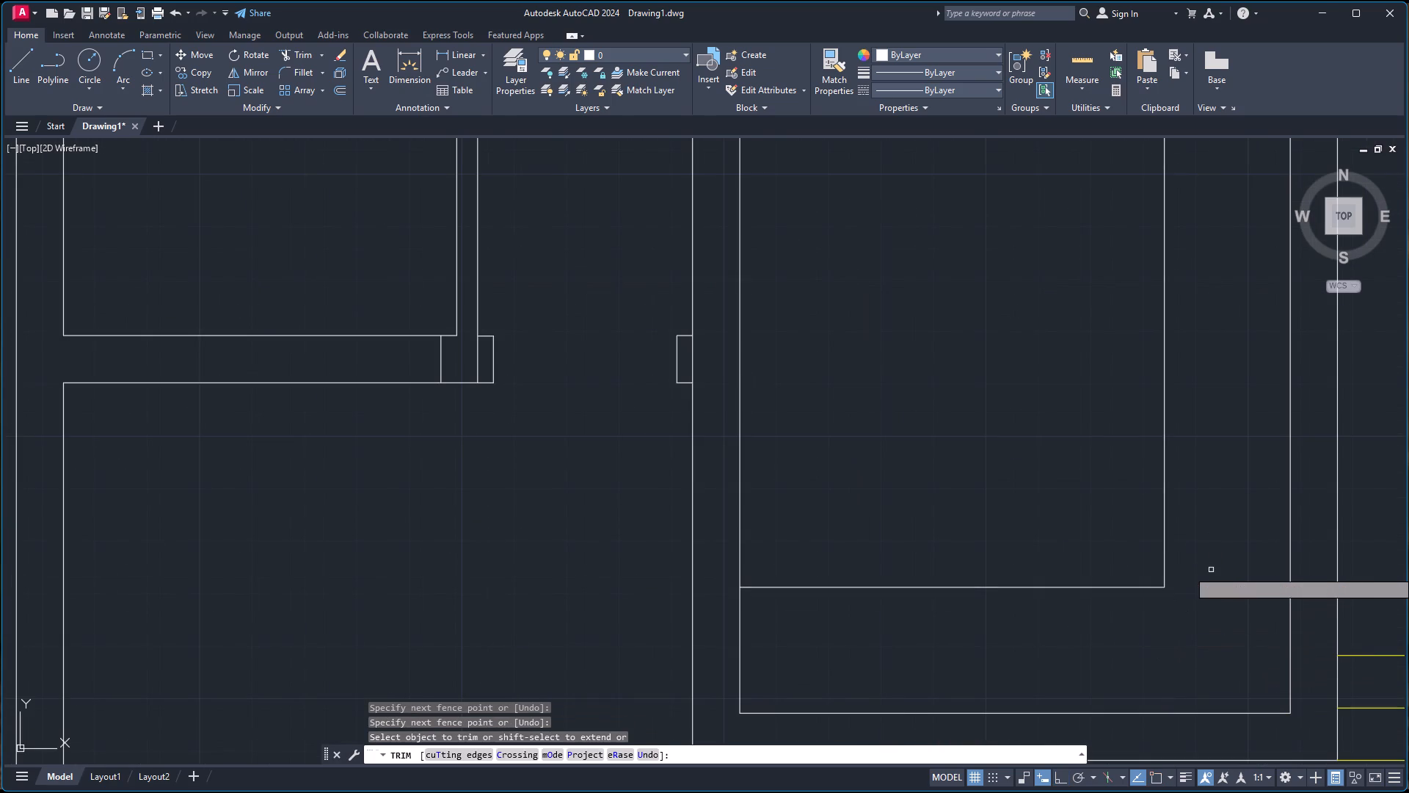
{"action": "scroll", "coordinate": [1206, 579], "scroll_direction": "down", "scroll_amount": 2}
{"action": "scroll", "coordinate": [1294, 455], "scroll_direction": "down", "scroll_amount": 2}
{"action": "scroll", "coordinate": [1332, 396], "scroll_direction": "up", "scroll_amount": 1}
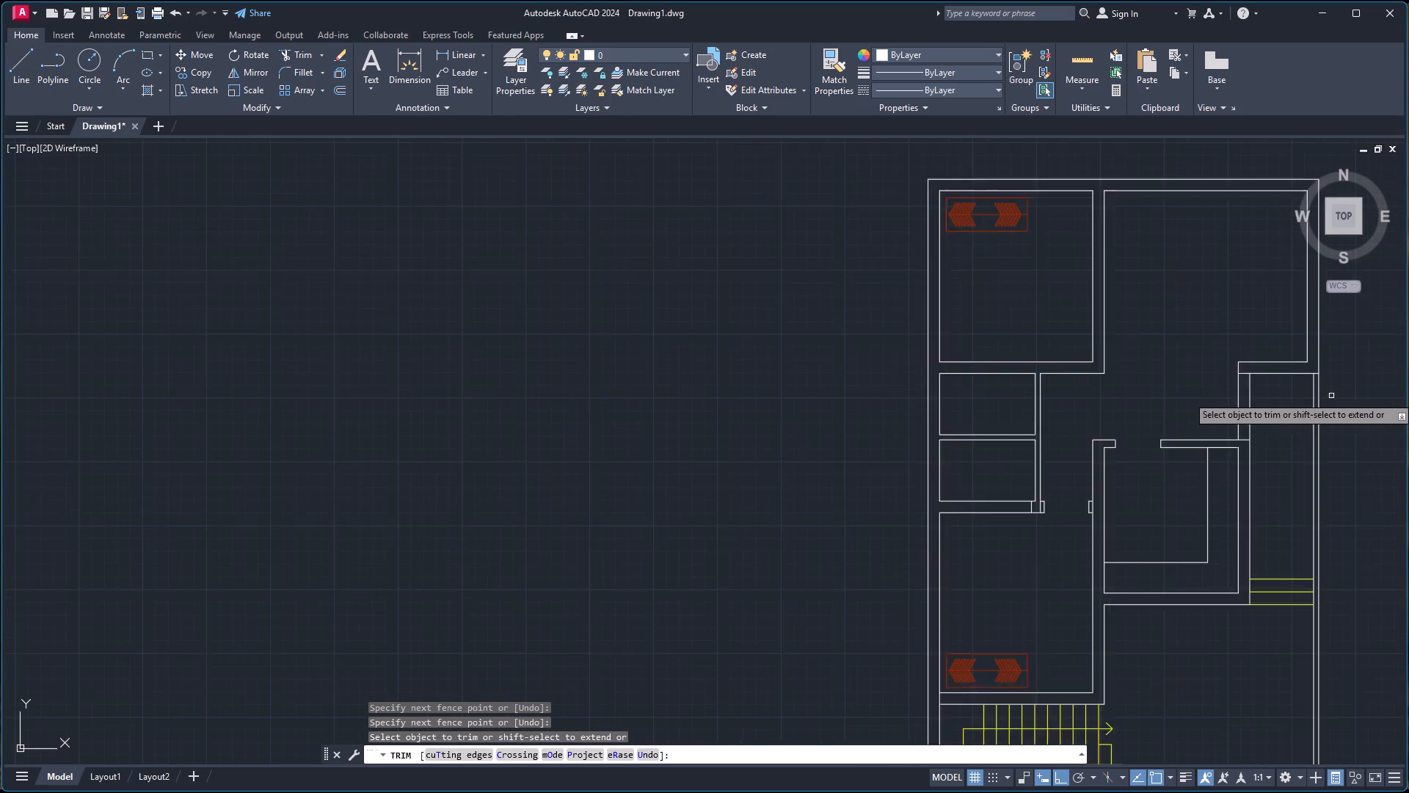
{"action": "scroll", "coordinate": [1331, 396], "scroll_direction": "up", "scroll_amount": 1}
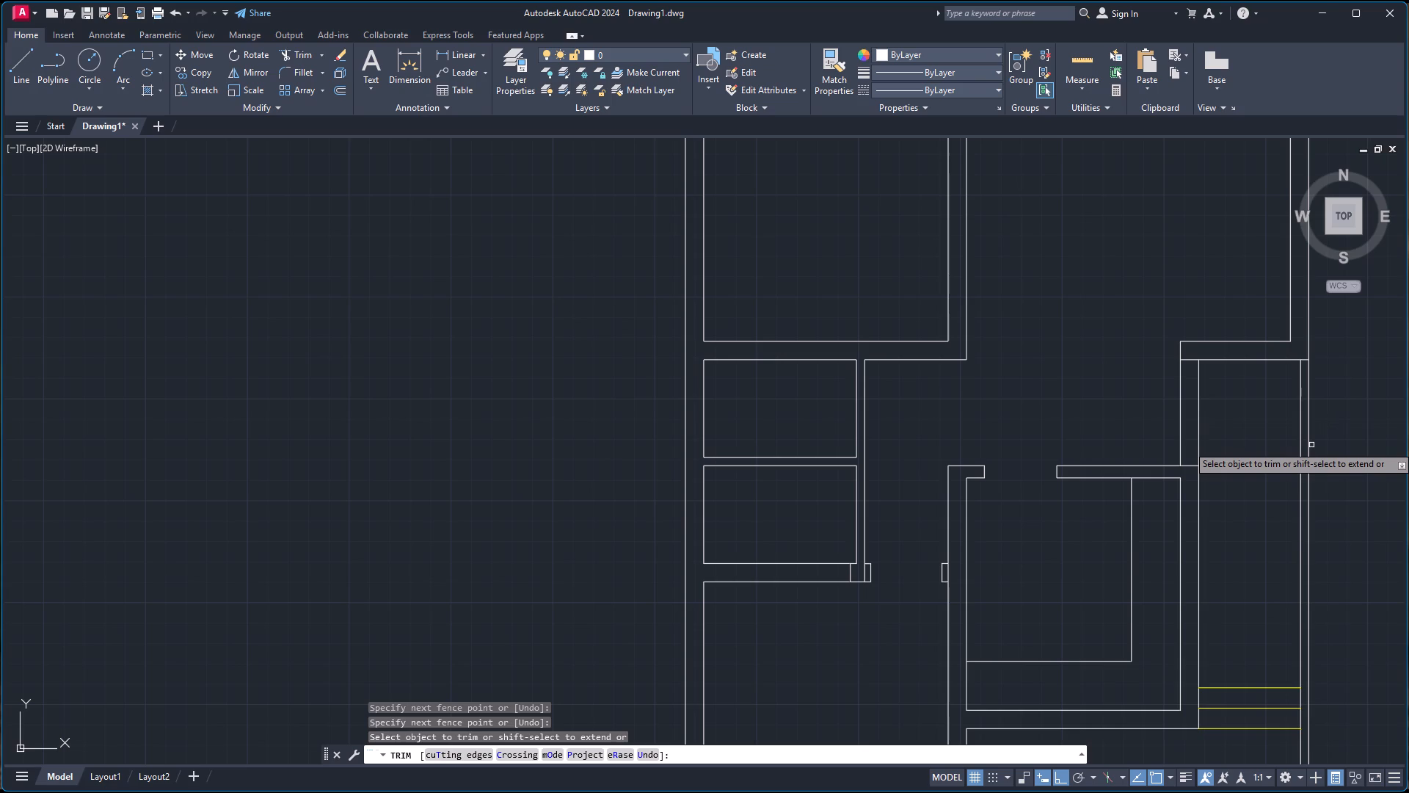
{"action": "key", "text": "Escape"}
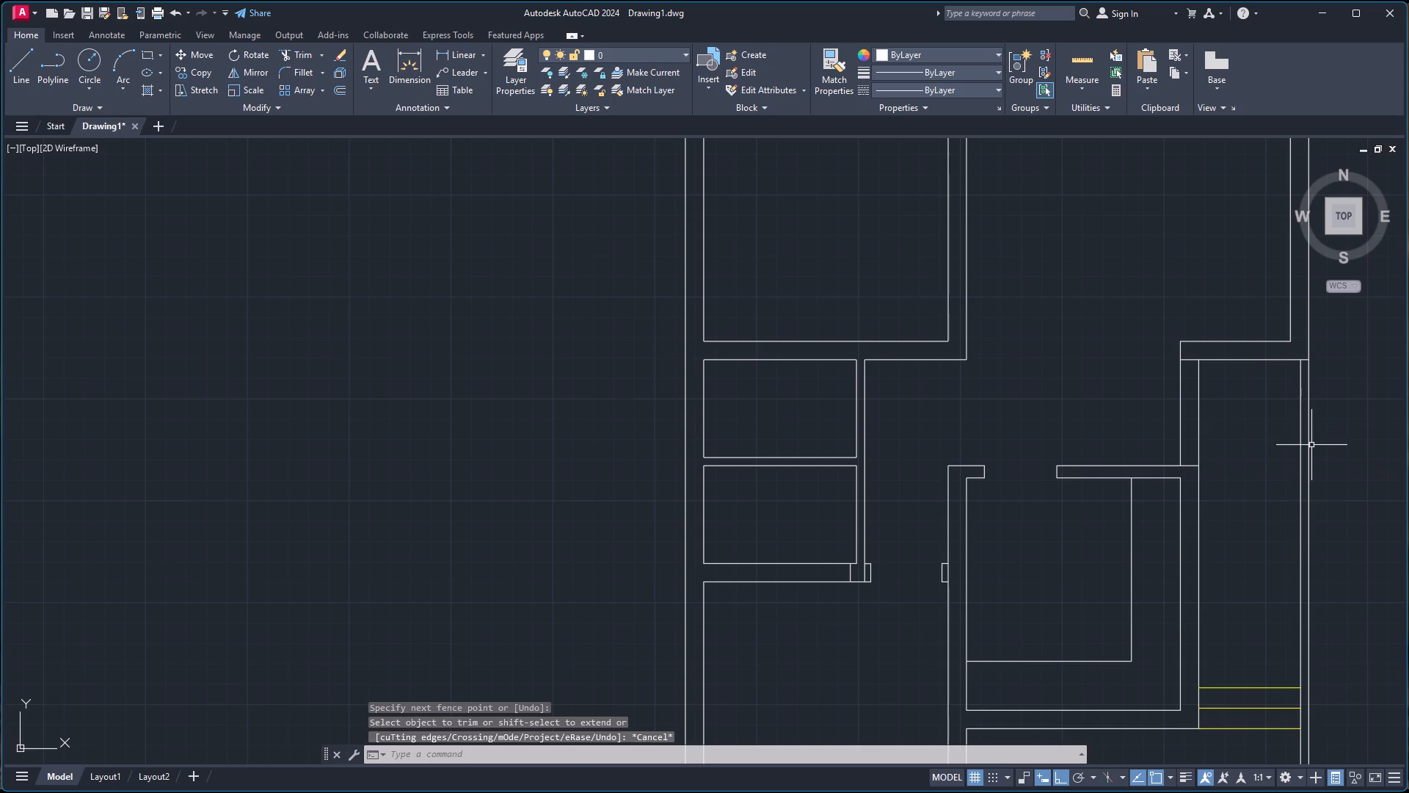
Draw a narrow upright rectangle about 10" wide and 2.5' long beside the central room's left wall, above the counter line.
{"action": "type", "text": "rec"}
{"action": "key", "text": "Return"}
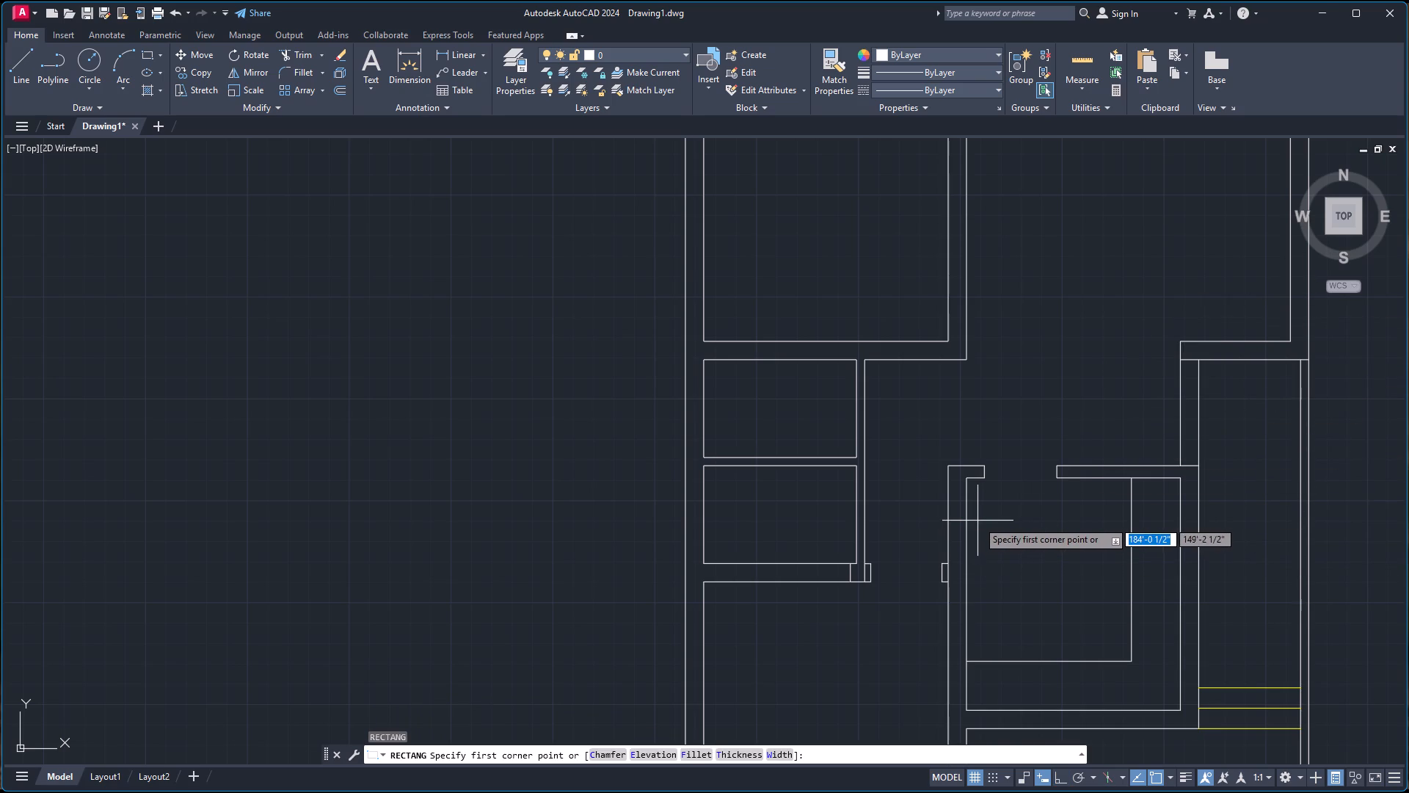
{"action": "scroll", "coordinate": [977, 521], "scroll_direction": "up", "scroll_amount": 4}
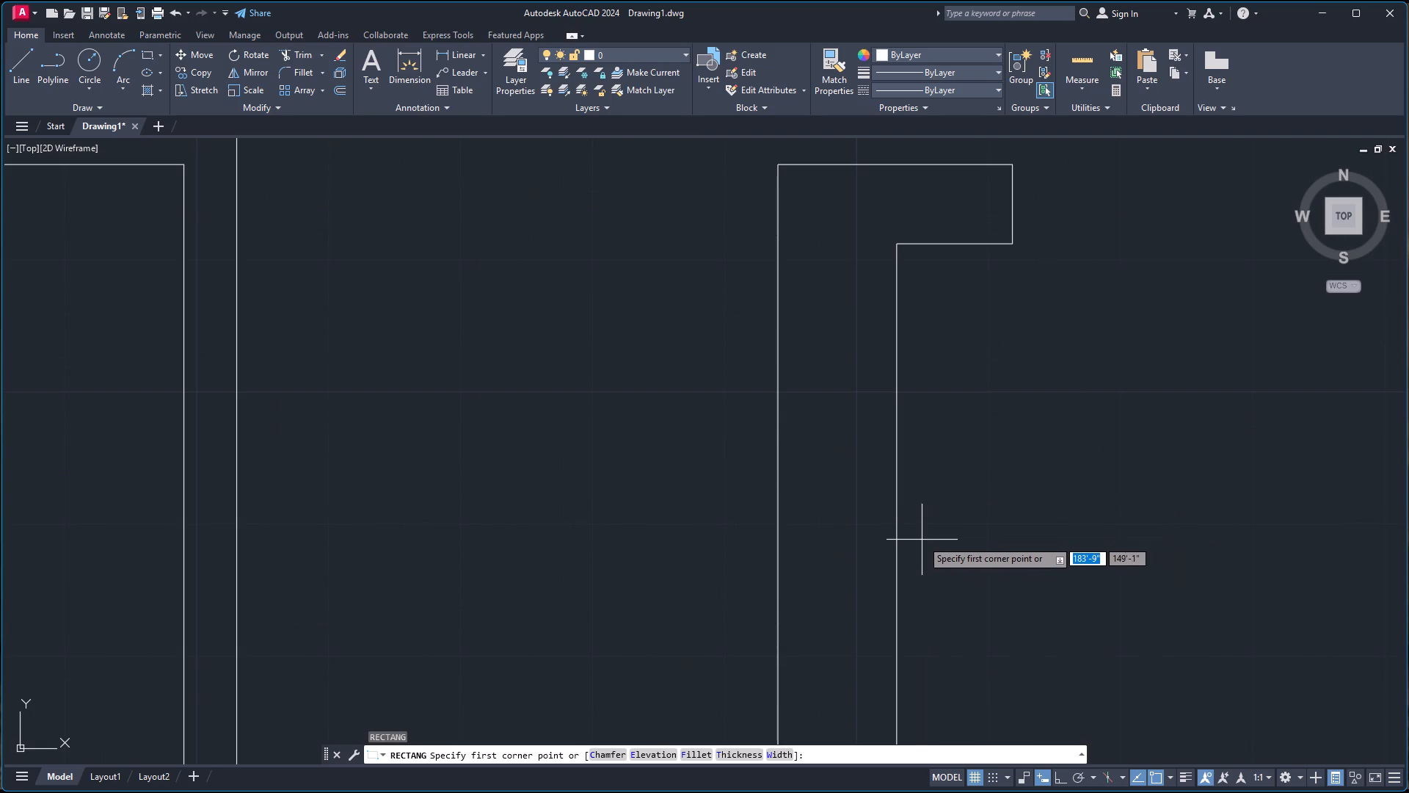
{"action": "scroll", "coordinate": [922, 545], "scroll_direction": "down", "scroll_amount": 3}
{"action": "scroll", "coordinate": [936, 602], "scroll_direction": "down", "scroll_amount": 2}
{"action": "scroll", "coordinate": [942, 648], "scroll_direction": "up", "scroll_amount": 3}
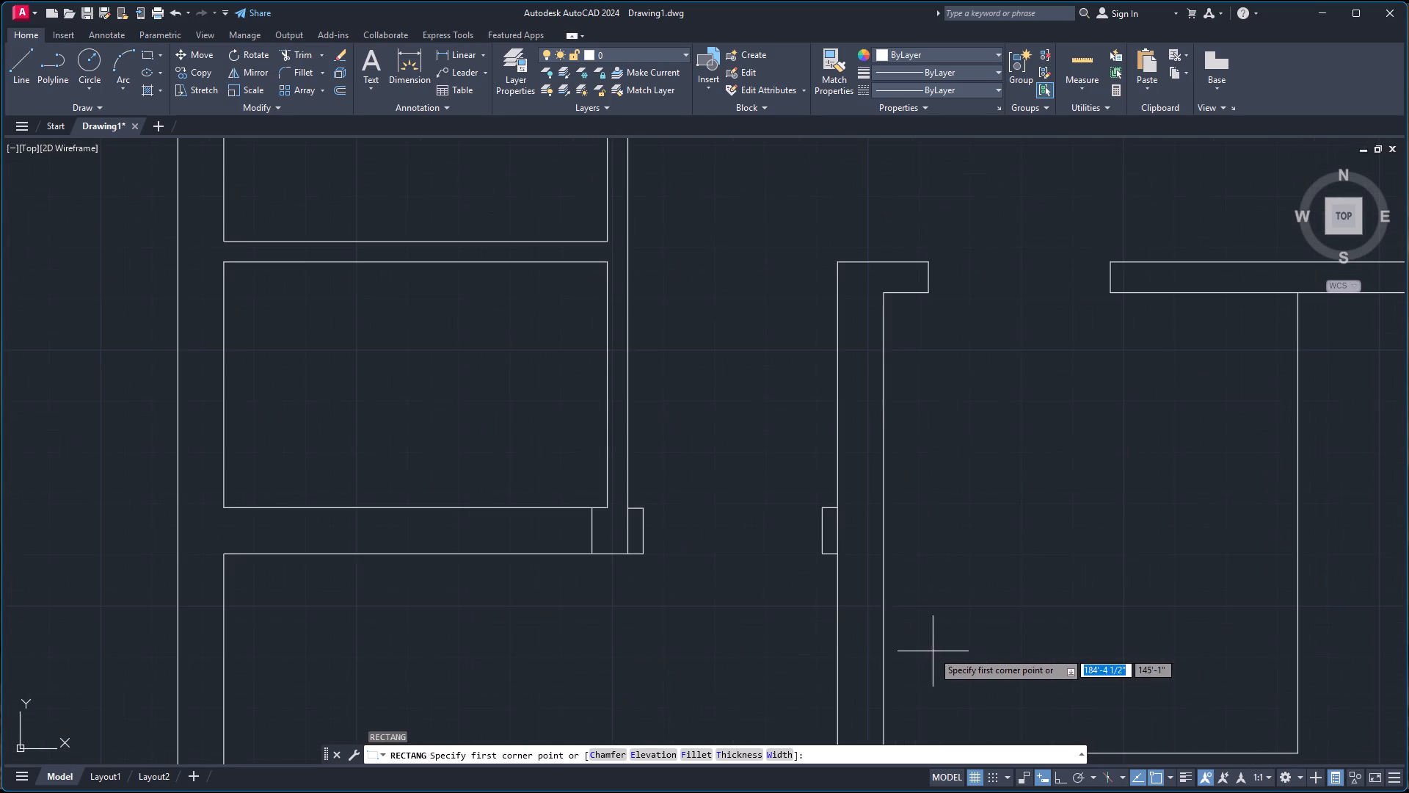
{"action": "scroll", "coordinate": [898, 690], "scroll_direction": "down", "scroll_amount": 2}
{"action": "scroll", "coordinate": [907, 699], "scroll_direction": "up", "scroll_amount": 3}
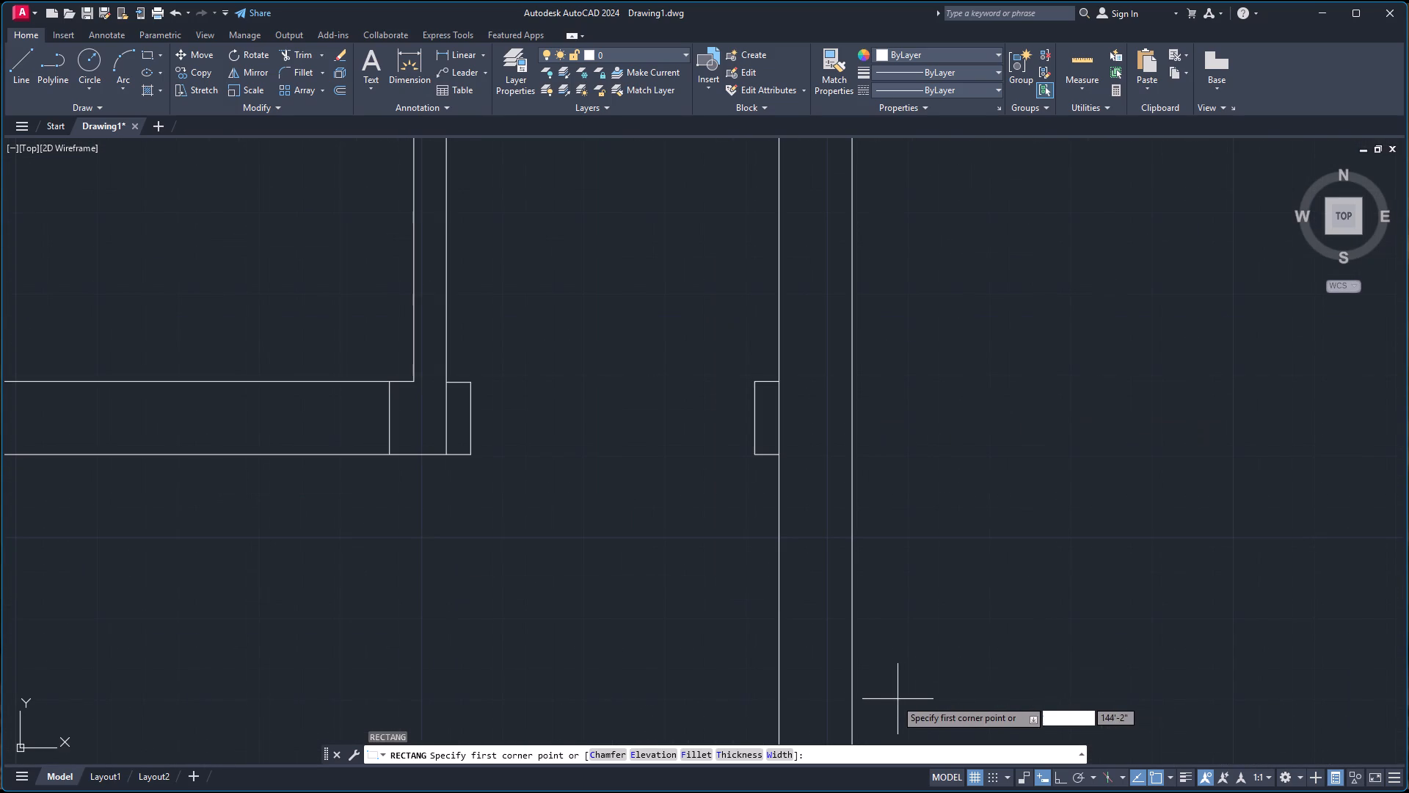
{"action": "left_click", "coordinate": [868, 689]}
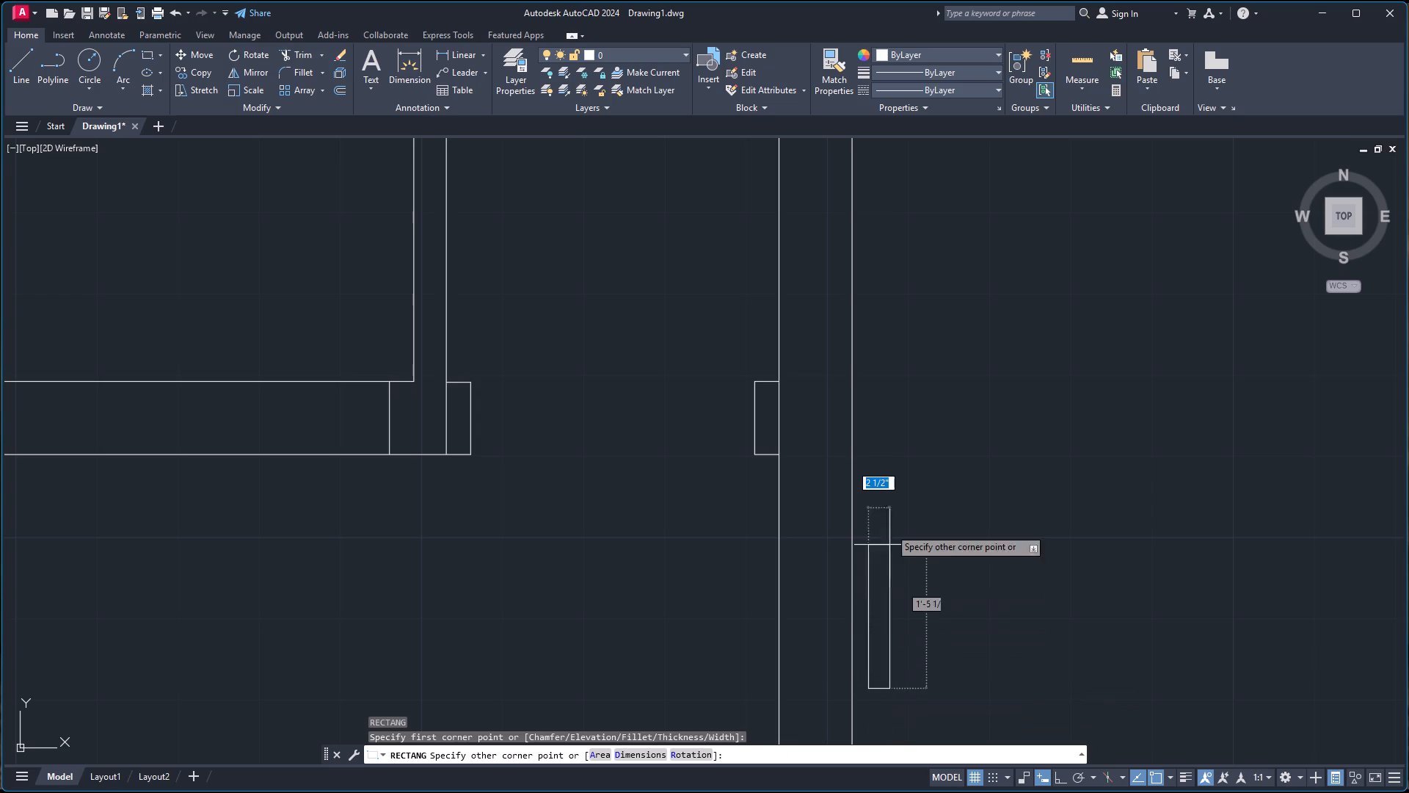
{"action": "scroll", "coordinate": [892, 453], "scroll_direction": "down", "scroll_amount": 2}
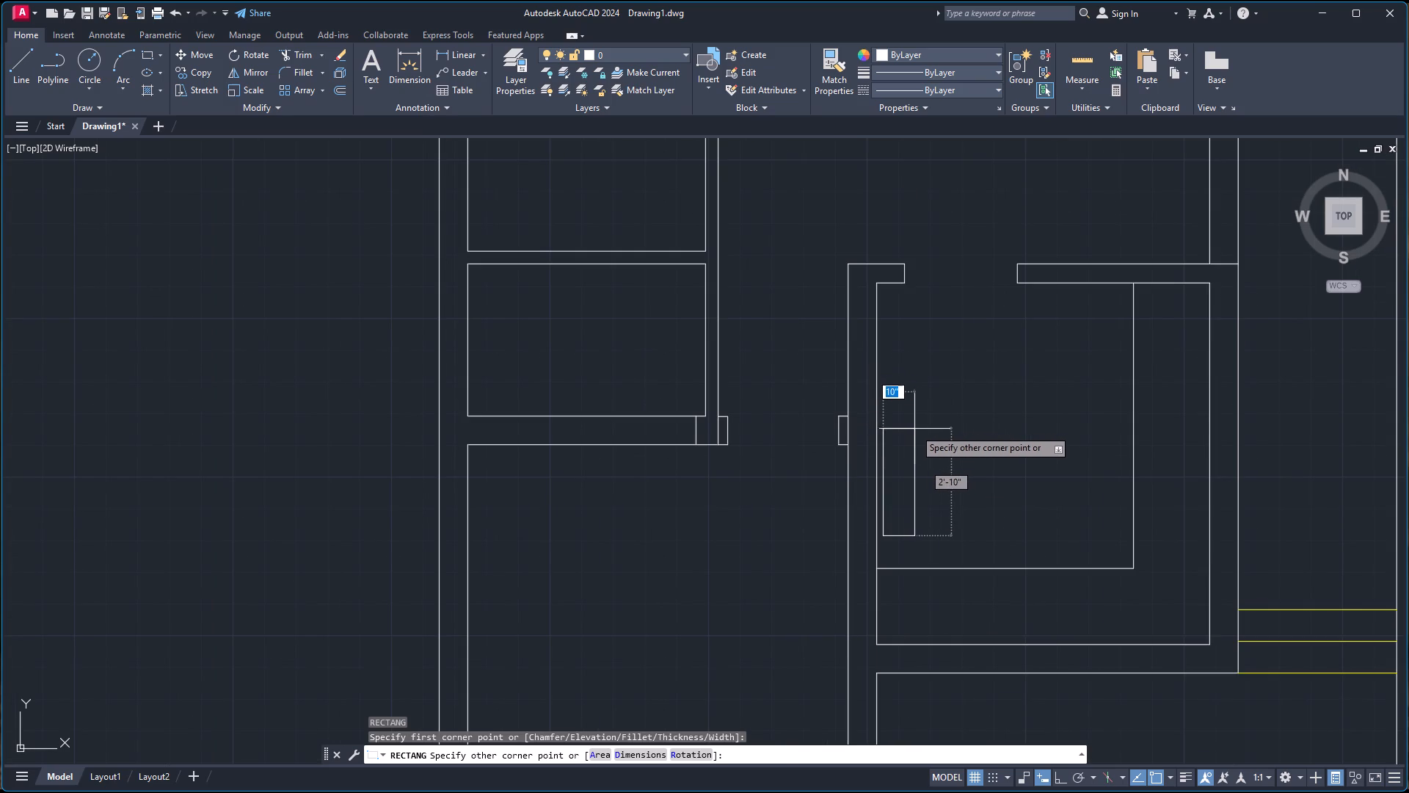
{"action": "left_click", "coordinate": [917, 438]}
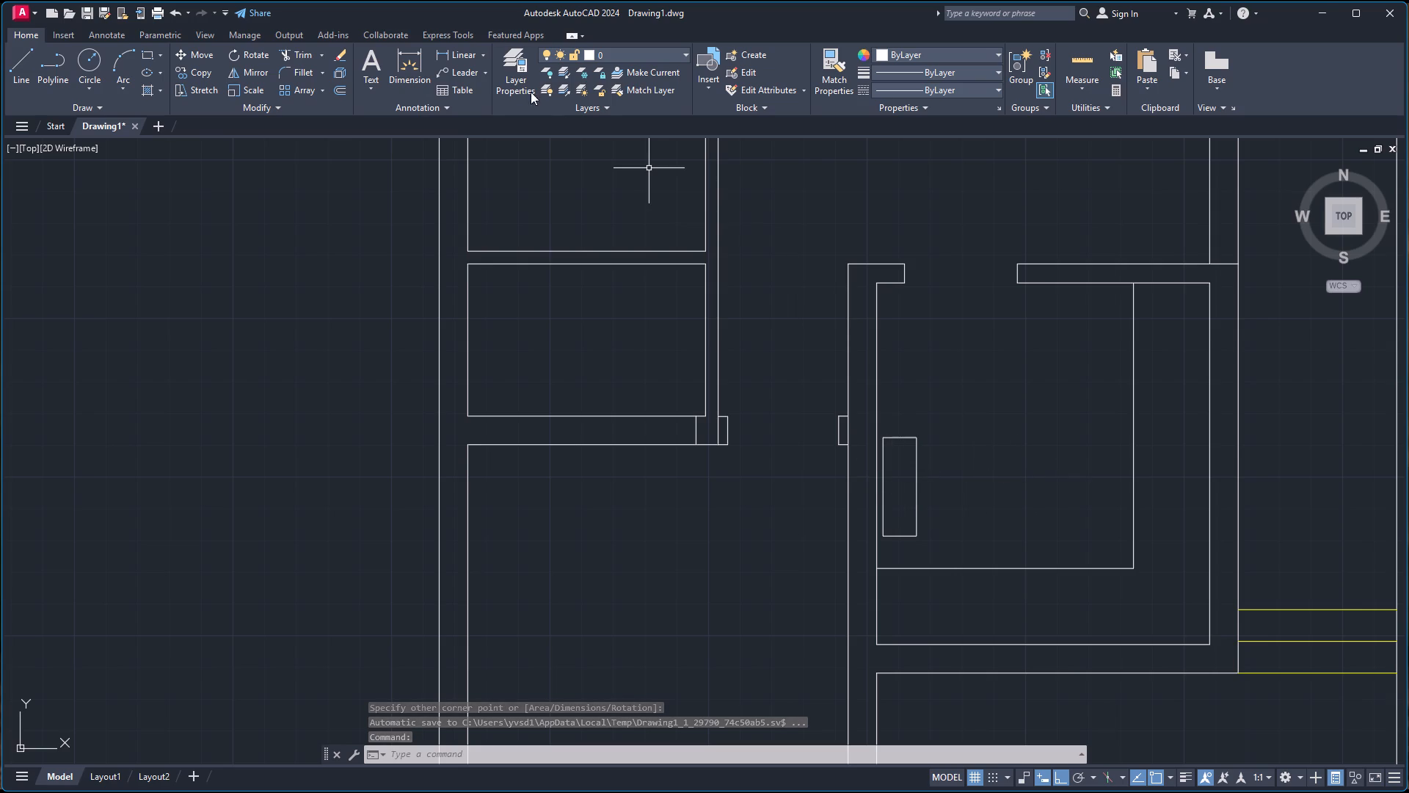
Create a layer named Kitchen with index colour 60.
{"action": "left_click", "coordinate": [514, 54]}
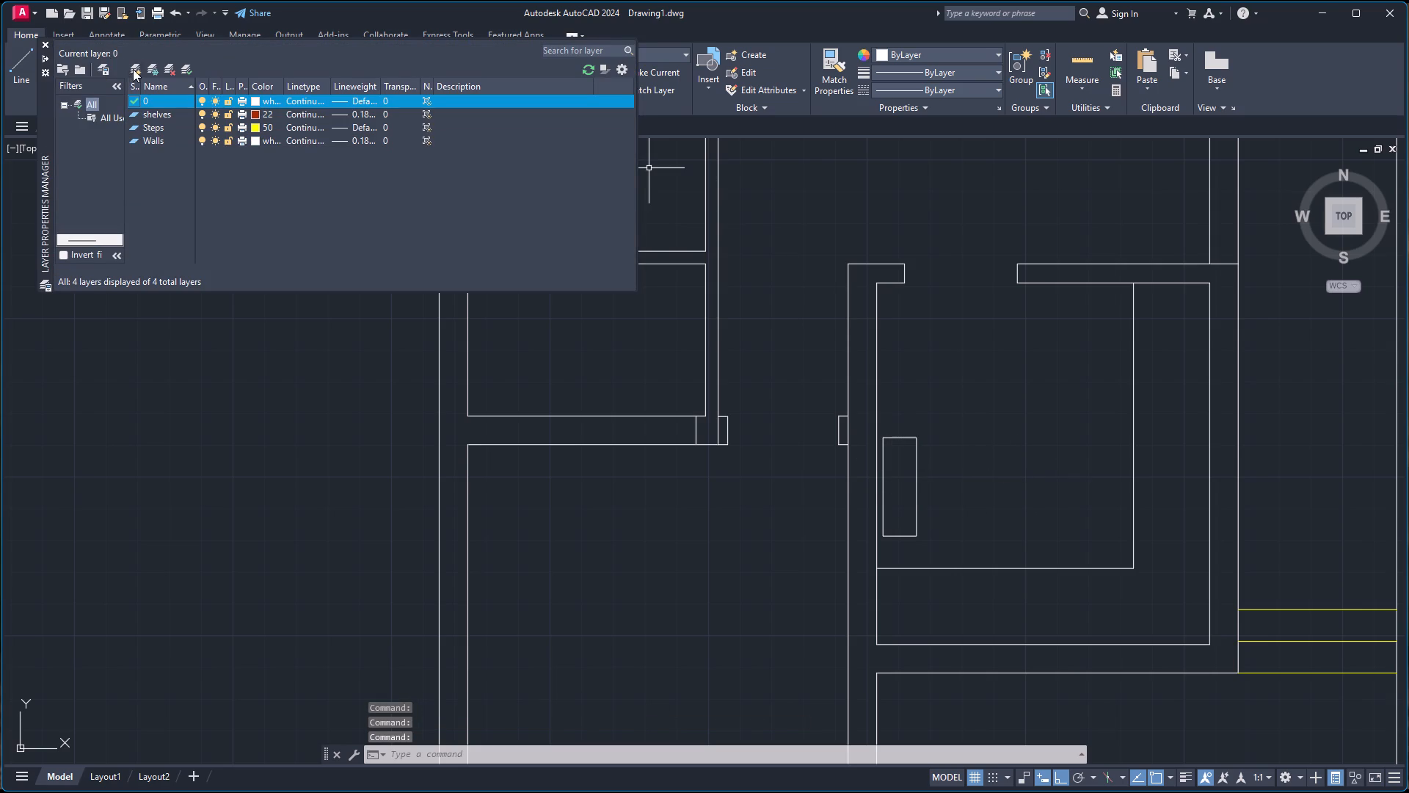
{"action": "left_click", "coordinate": [139, 73]}
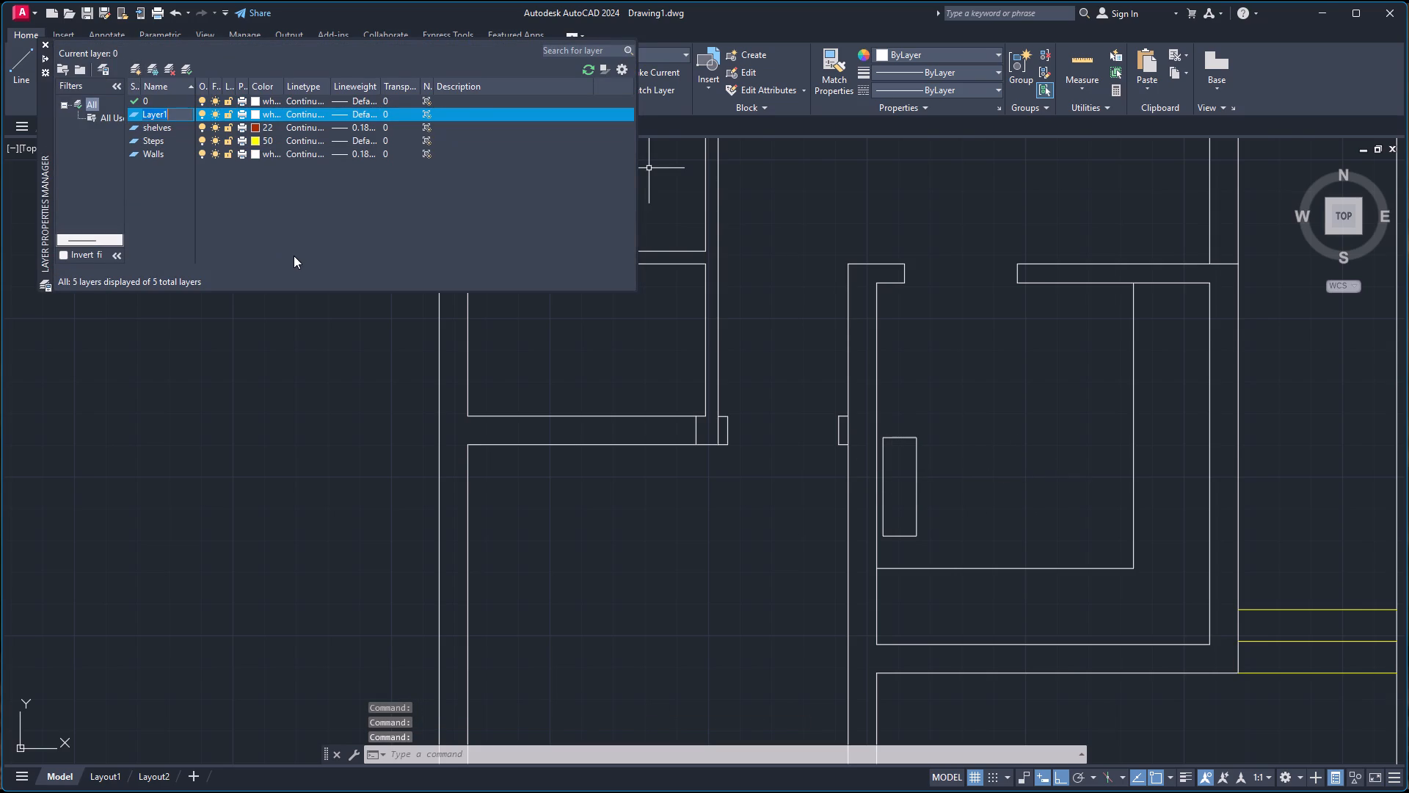
{"action": "type", "text": "Ki"}
{"action": "type", "text": "tchen"}
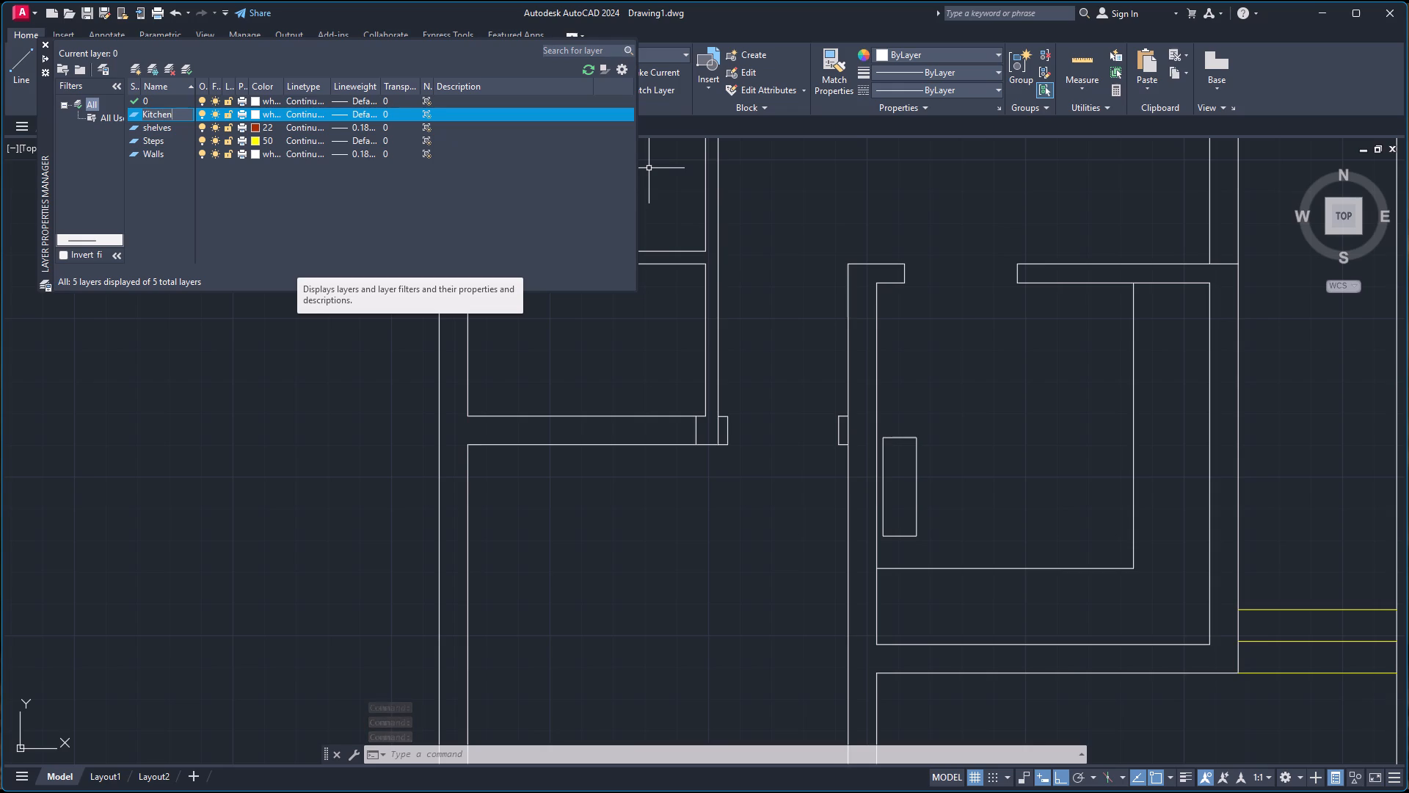
{"action": "key", "text": "Return"}
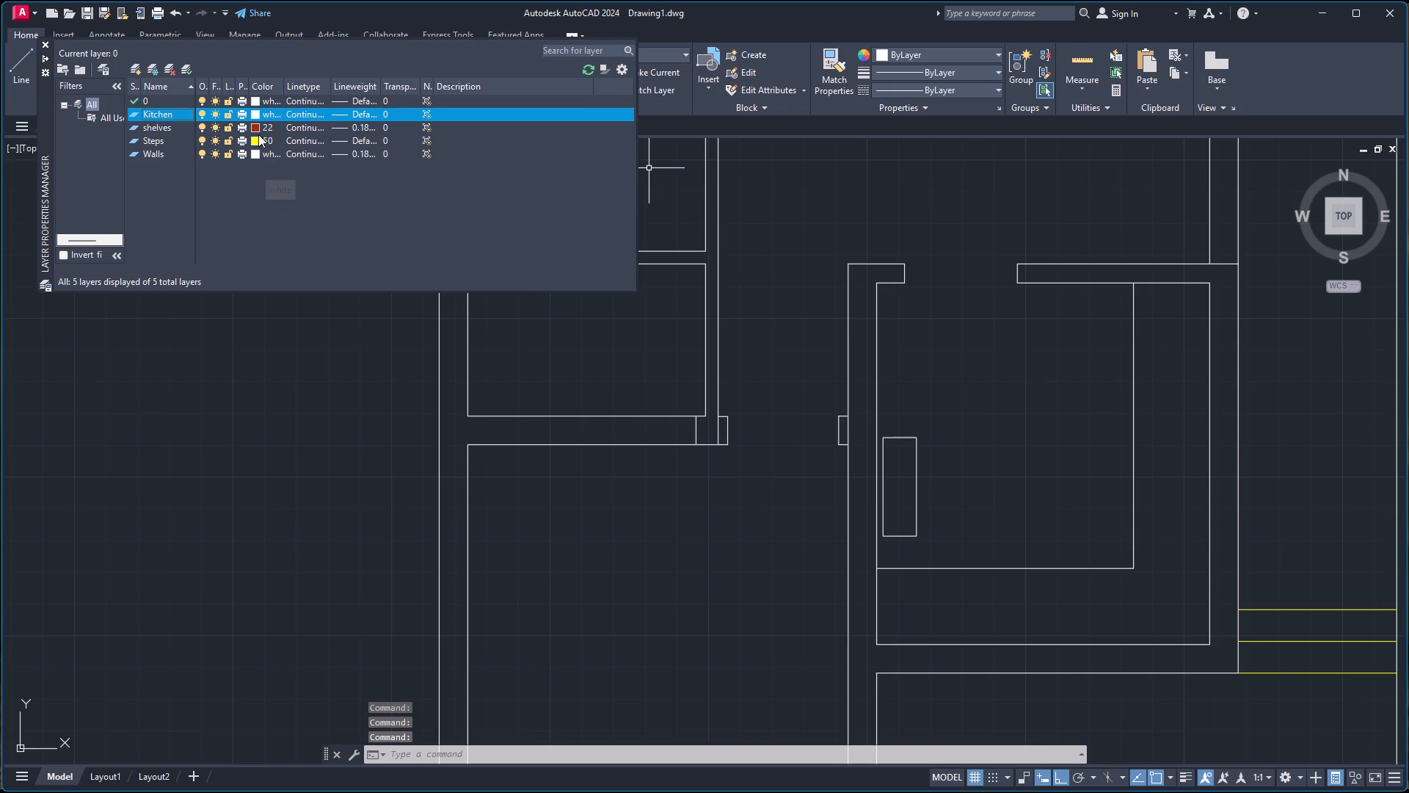
{"action": "left_click", "coordinate": [258, 112]}
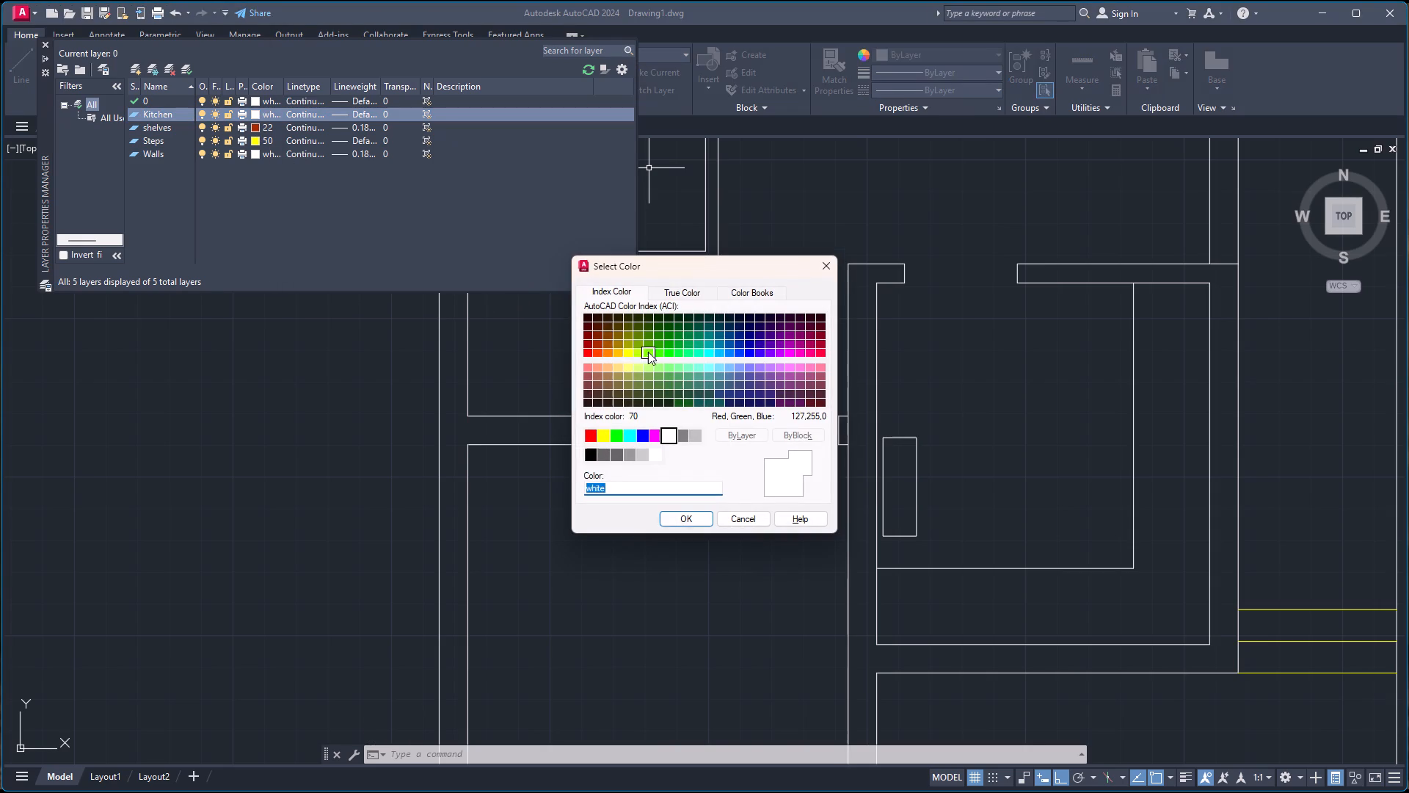
{"action": "left_click", "coordinate": [638, 351]}
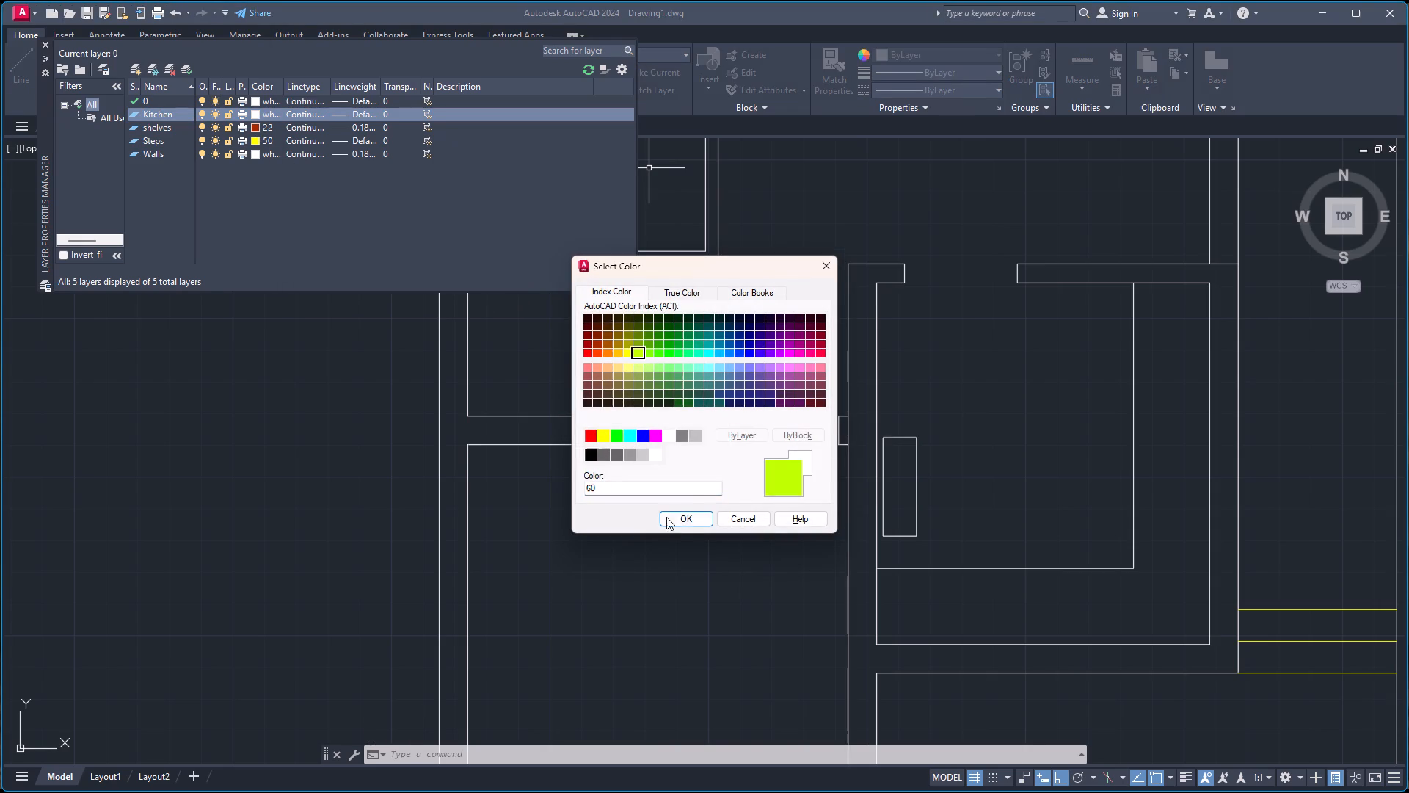
{"action": "left_click", "coordinate": [687, 517]}
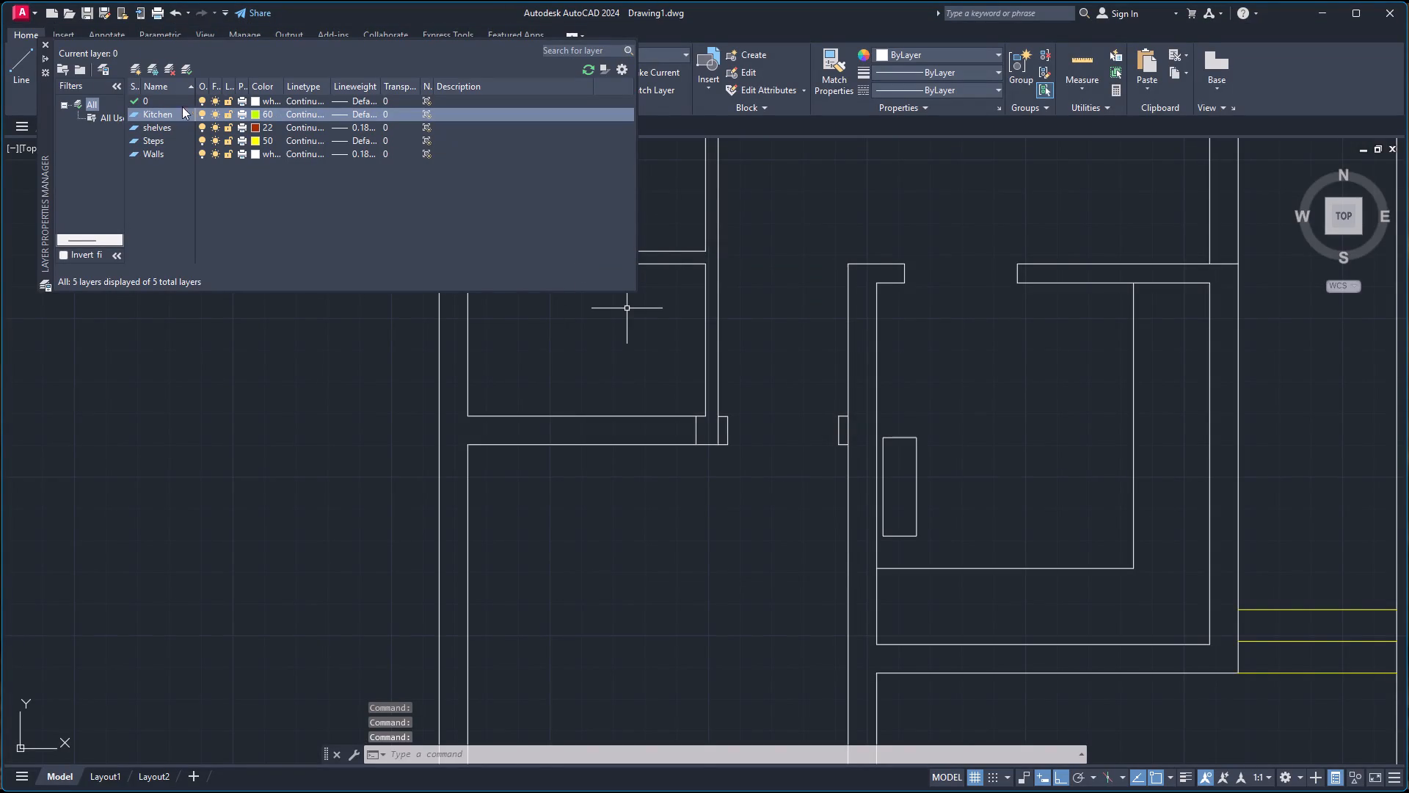
{"action": "left_click", "coordinate": [43, 41]}
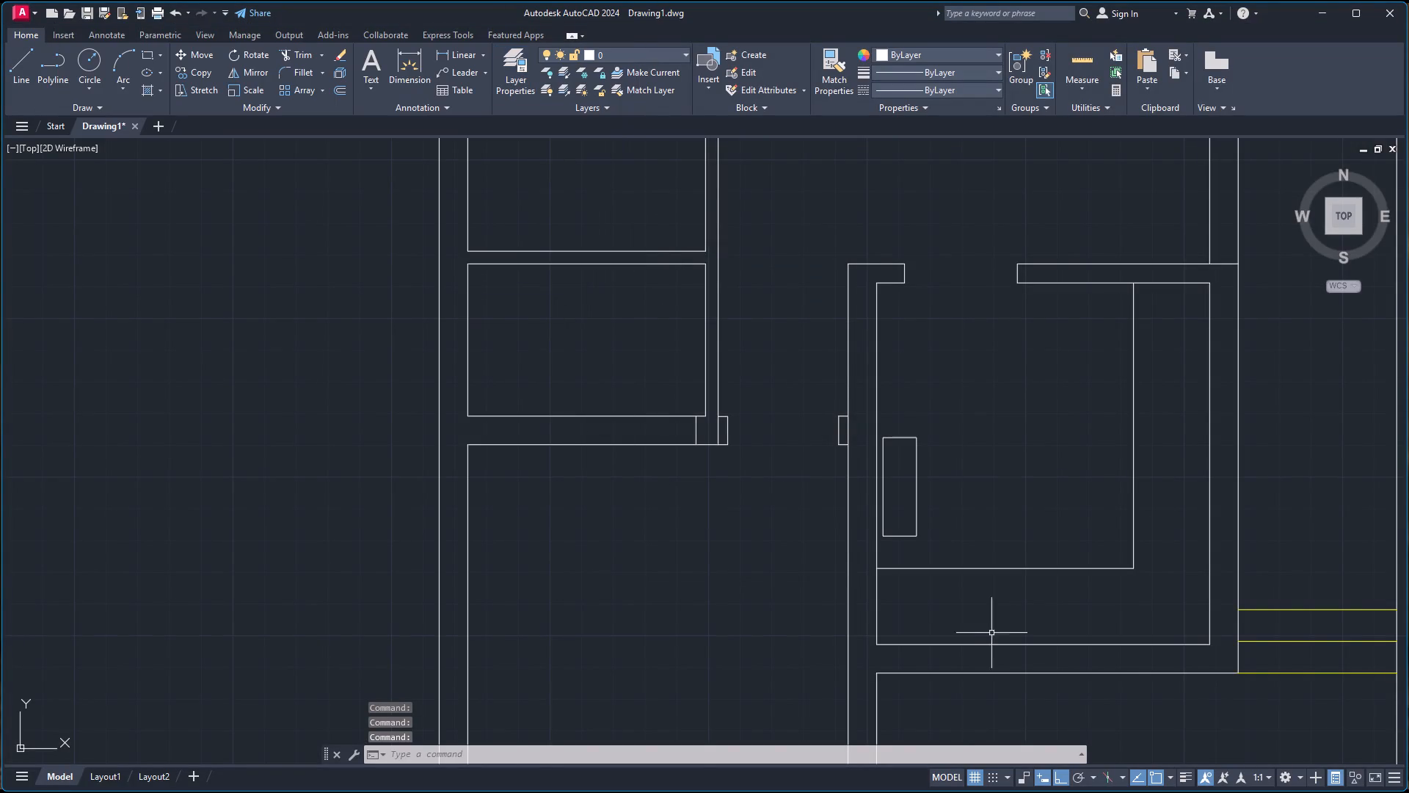
Assign both counter lines and the narrow rectangle in the central room to the Kitchen layer.
{"action": "left_click", "coordinate": [1132, 550]}
{"action": "left_click", "coordinate": [1096, 568]}
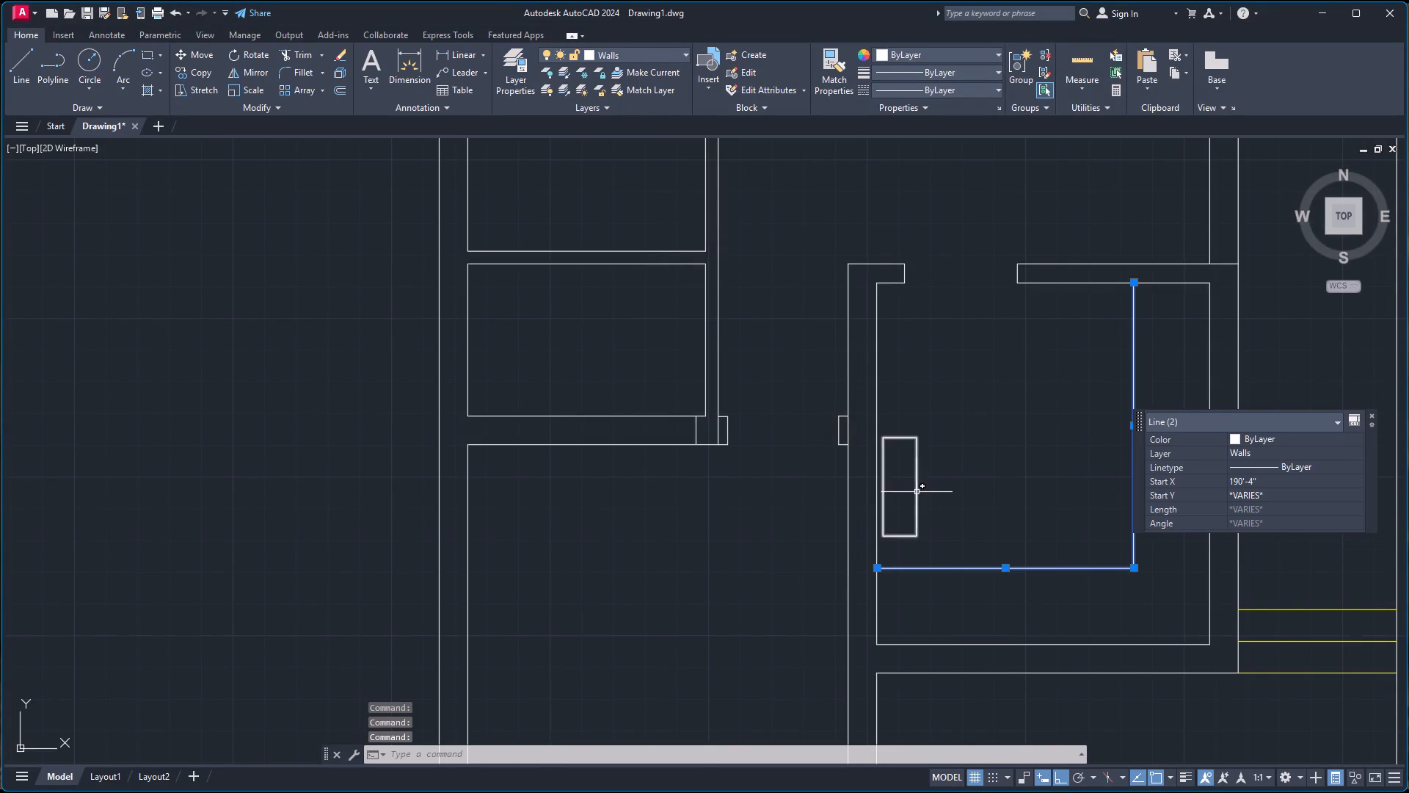
{"action": "left_click", "coordinate": [915, 499]}
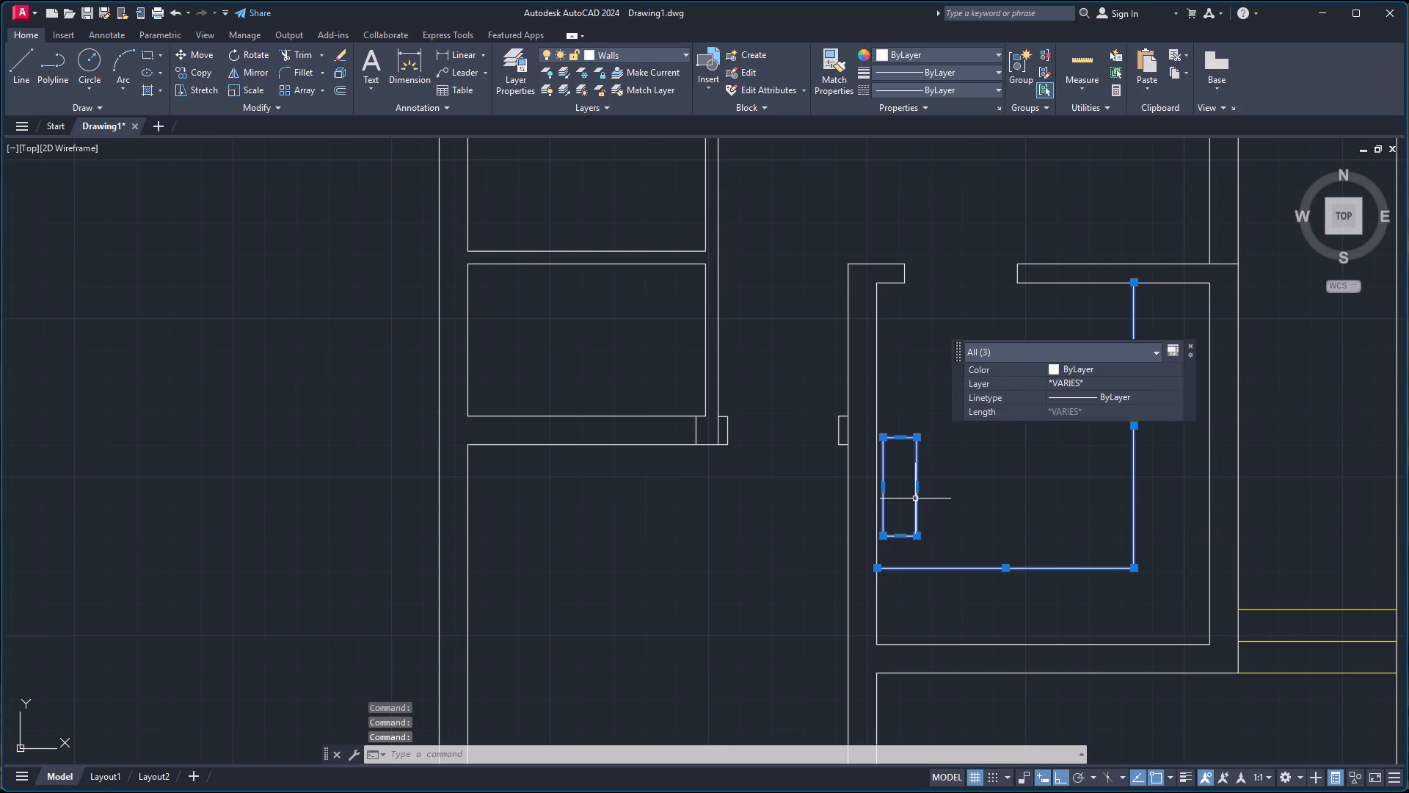
{"action": "left_click", "coordinate": [1105, 372]}
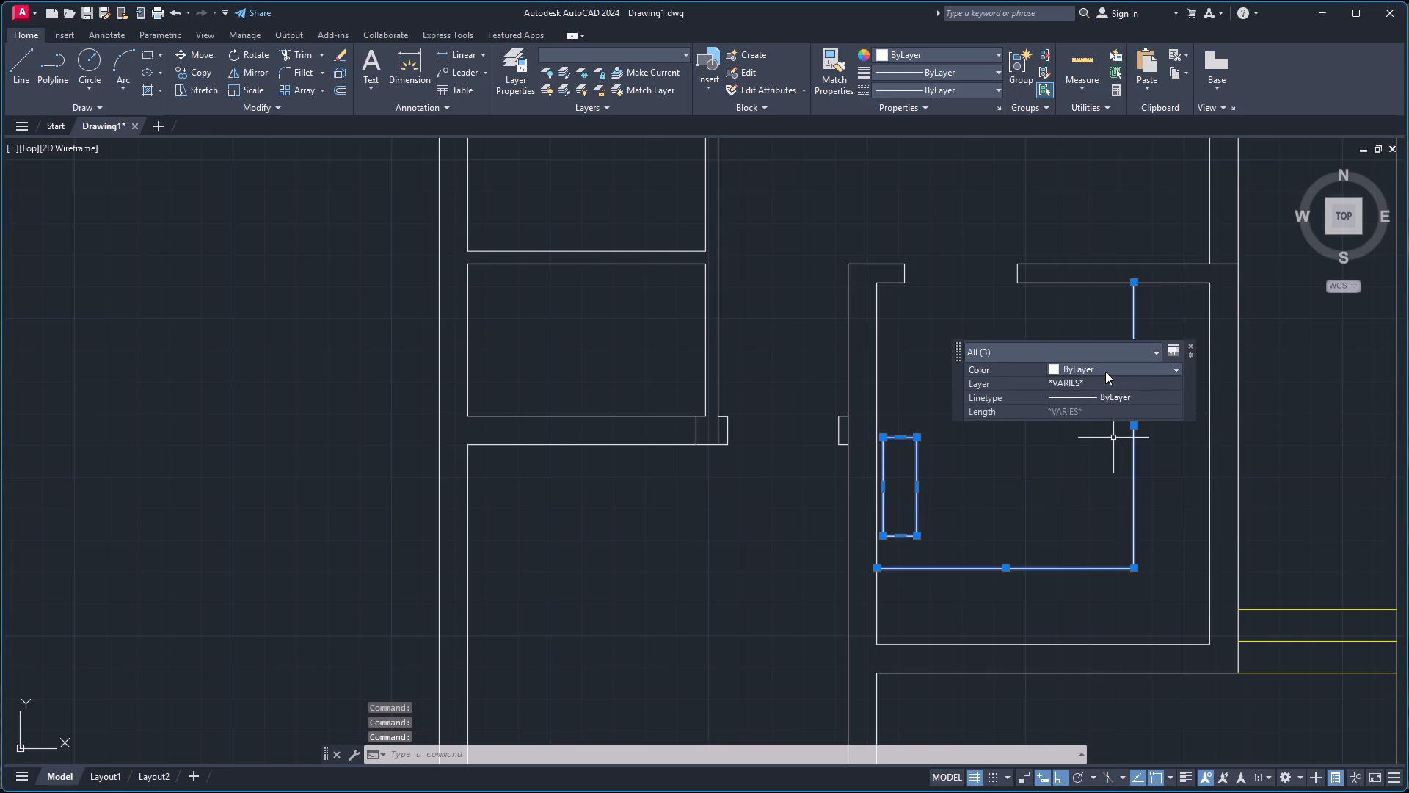
{"action": "double_click", "coordinate": [1105, 383]}
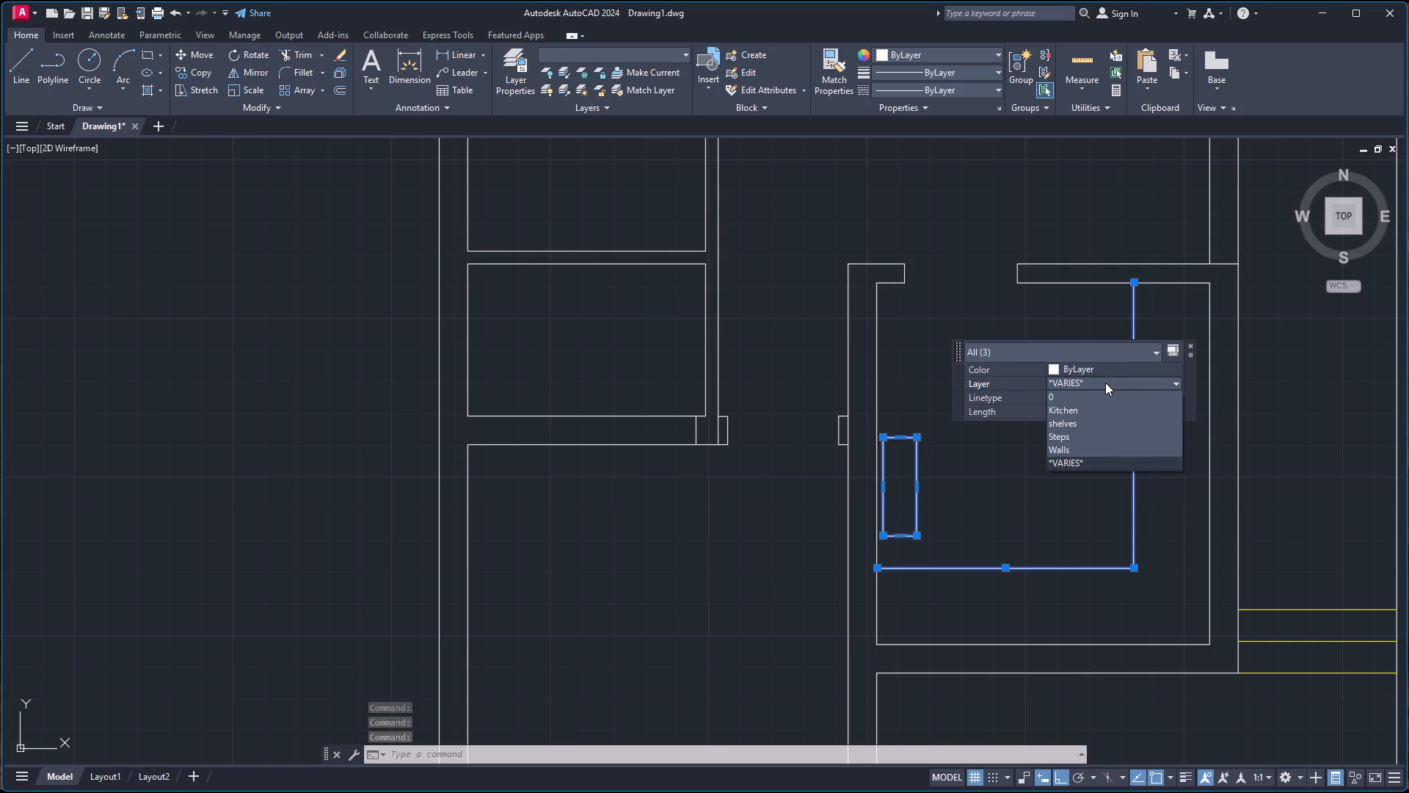
{"action": "left_click", "coordinate": [1080, 410]}
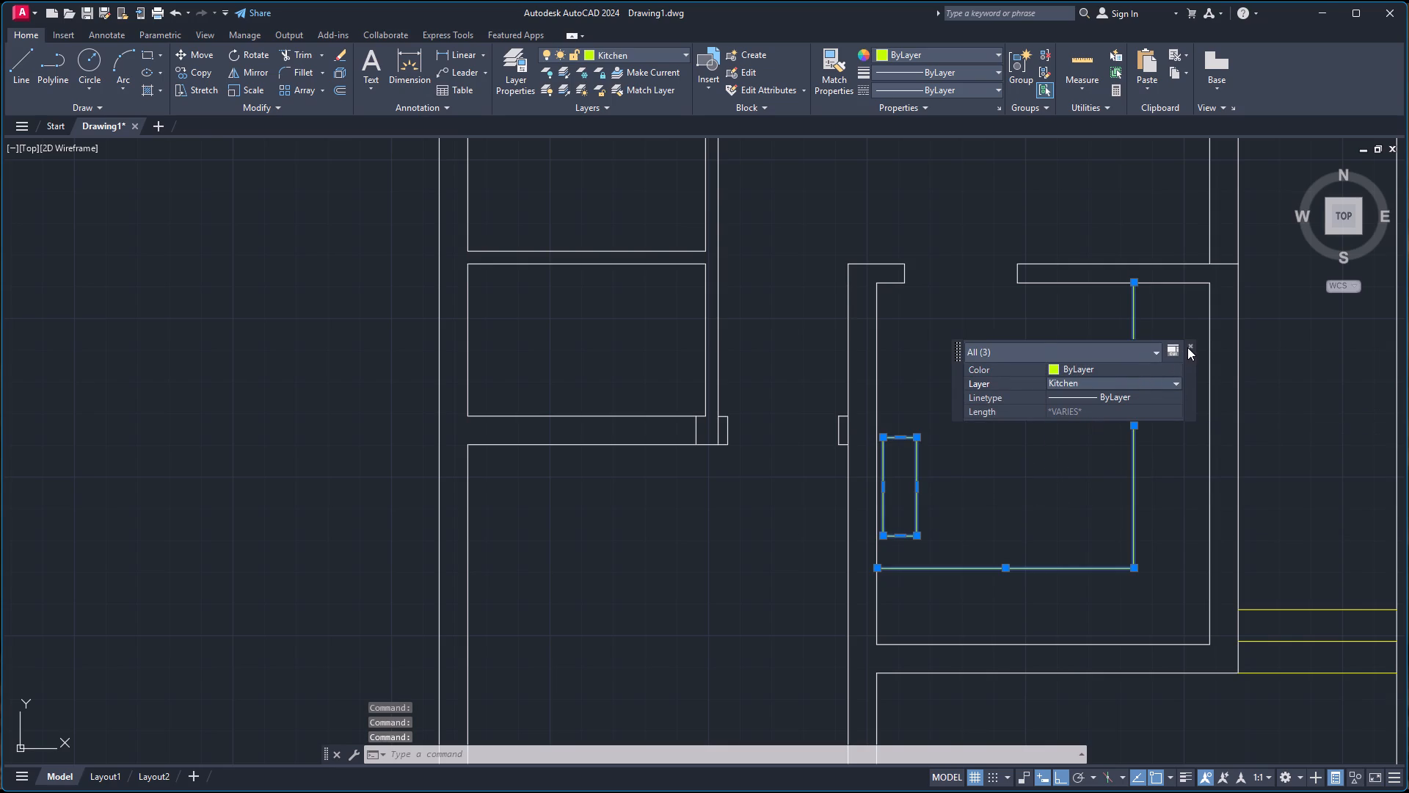
{"action": "left_click", "coordinate": [1189, 347]}
{"action": "key", "text": "Escape"}
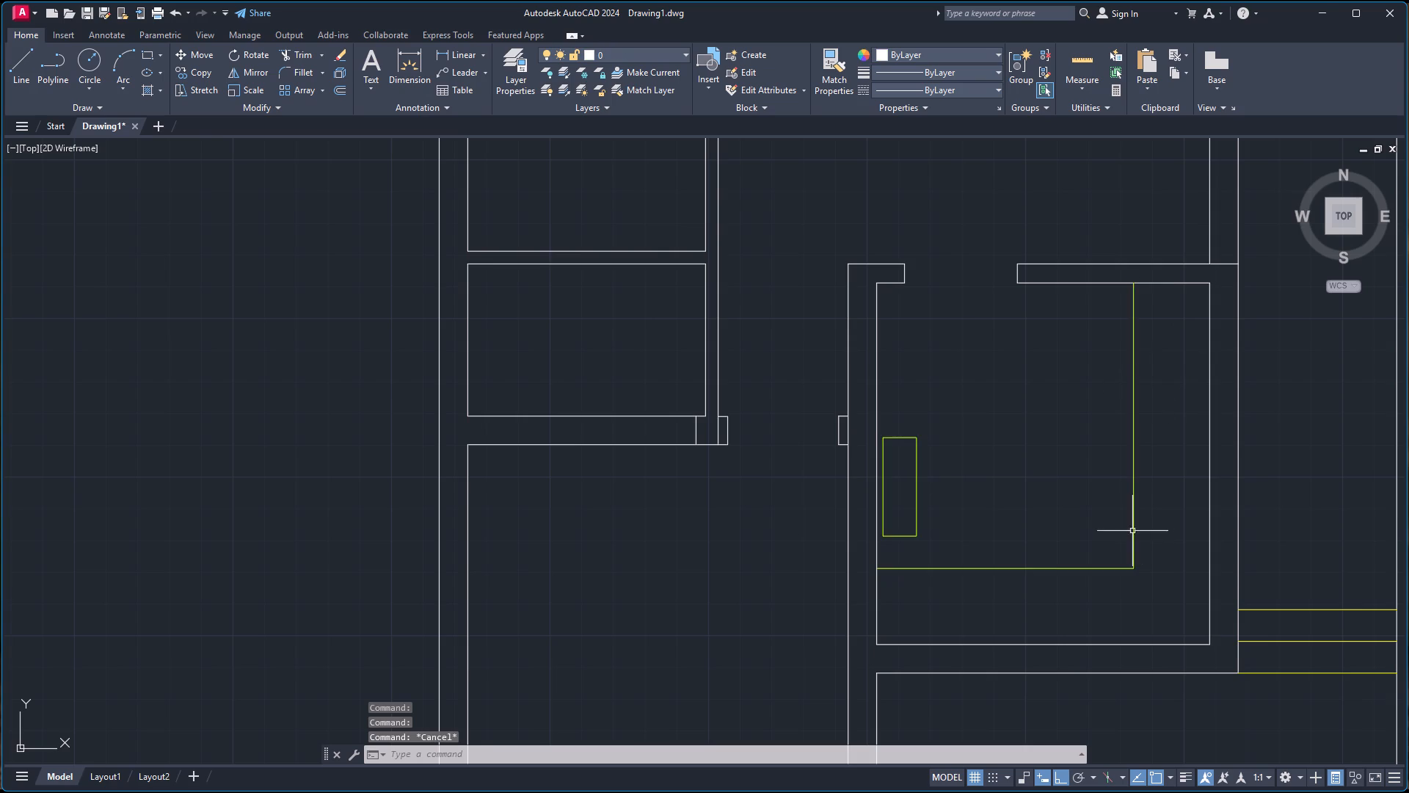
{"action": "scroll", "coordinate": [1146, 526], "scroll_direction": "down", "scroll_amount": 2}
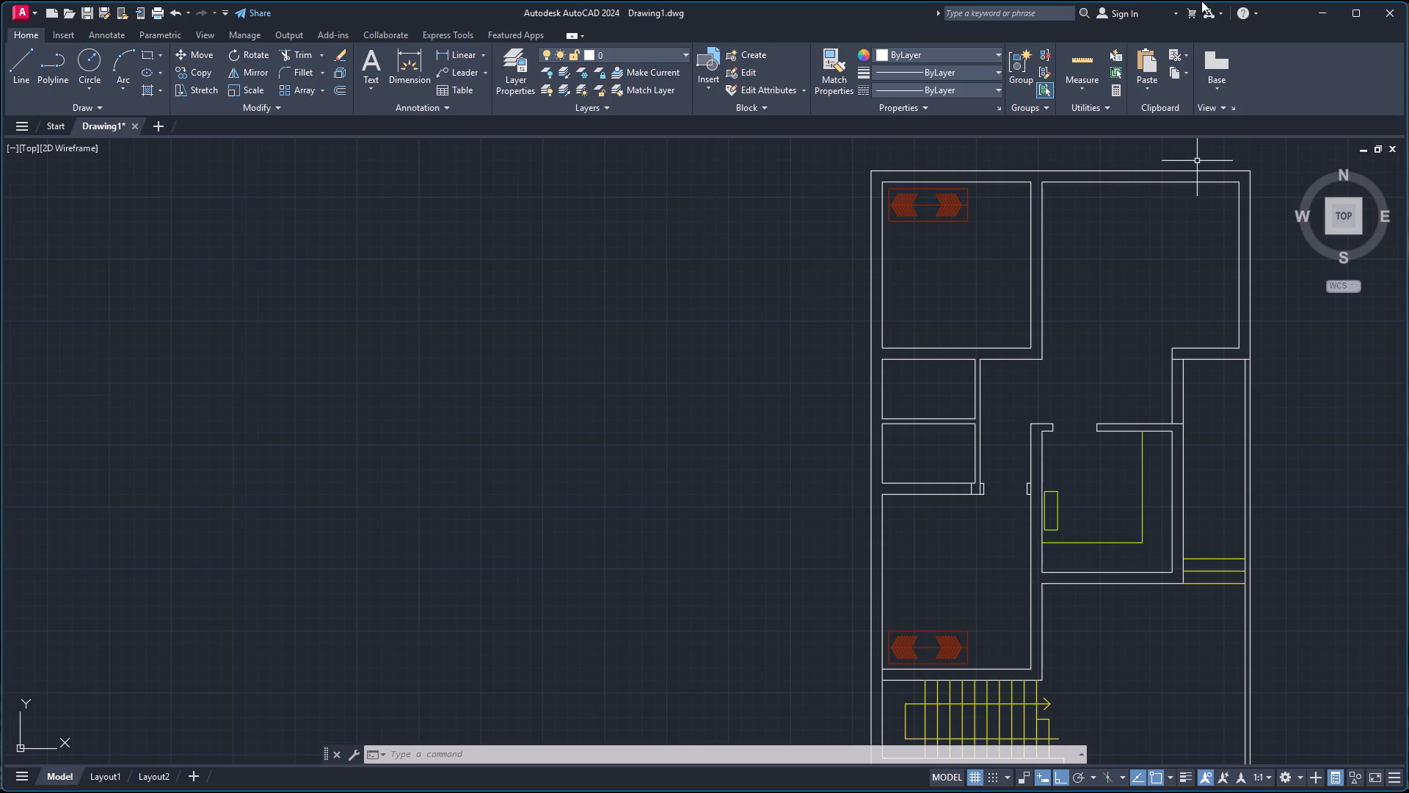
Measure the upper-right room and the short wall segments beside the kitchen's upper opening.
{"action": "left_click", "coordinate": [1078, 64]}
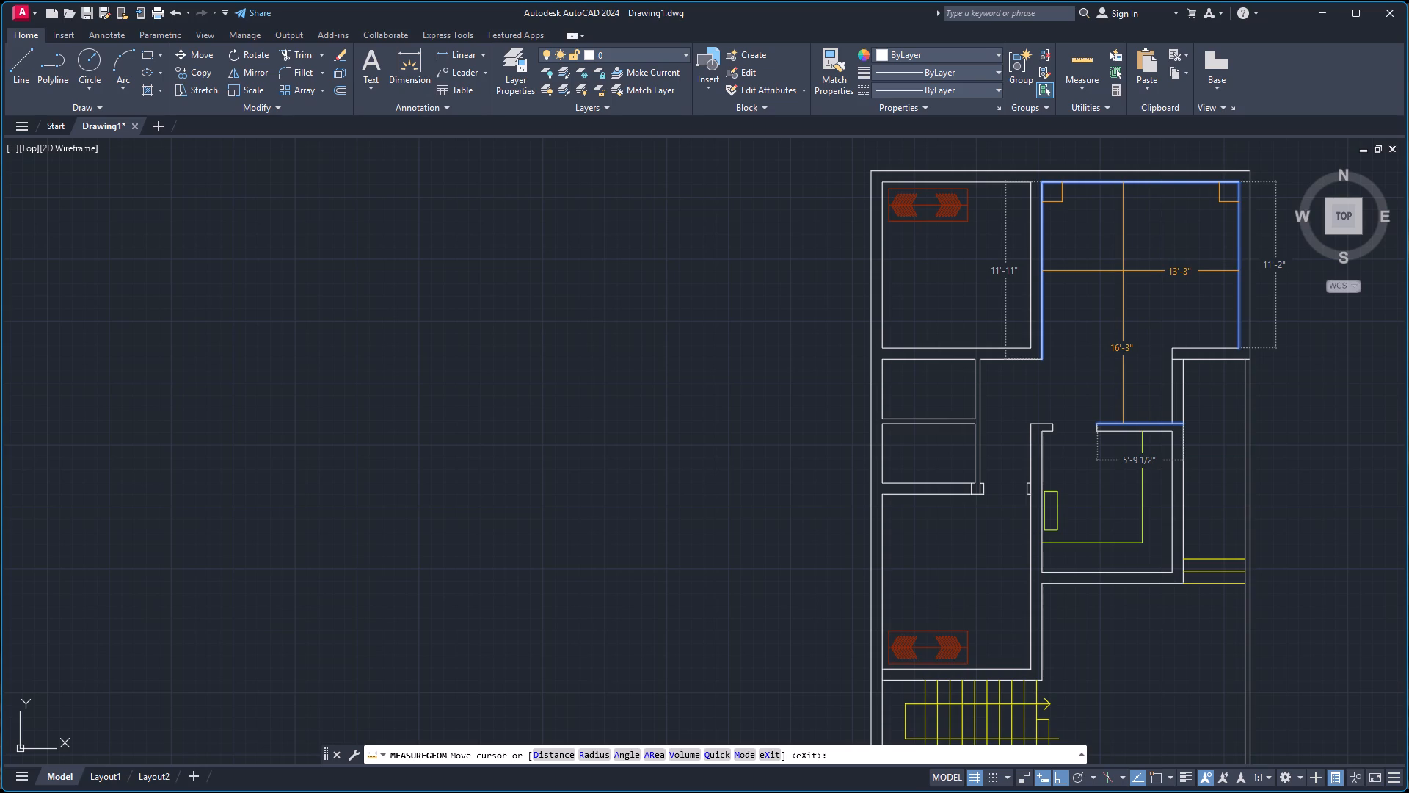
{"action": "scroll", "coordinate": [1124, 281], "scroll_direction": "up", "scroll_amount": 1}
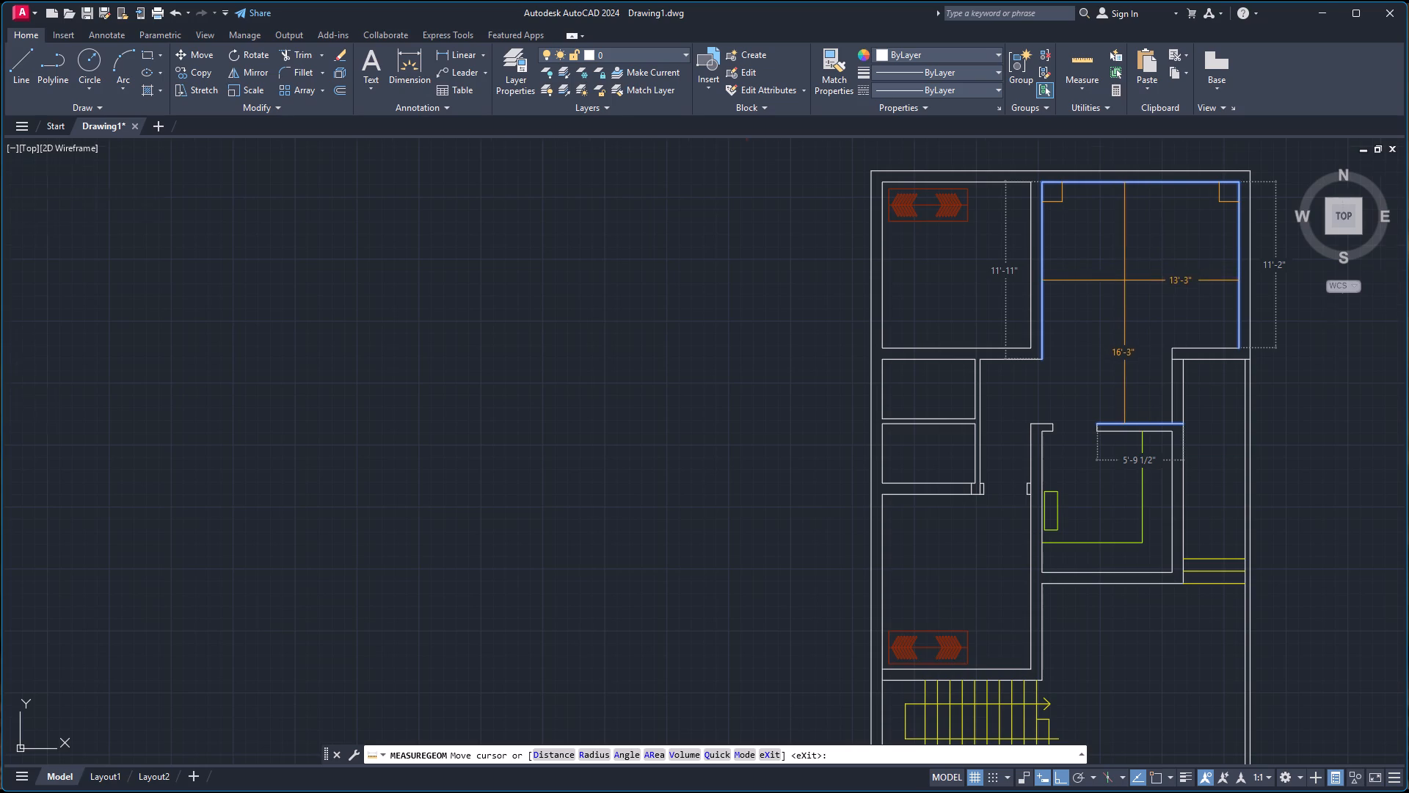
{"action": "scroll", "coordinate": [1124, 282], "scroll_direction": "up", "scroll_amount": 1}
{"action": "scroll", "coordinate": [1126, 294], "scroll_direction": "down", "scroll_amount": 1}
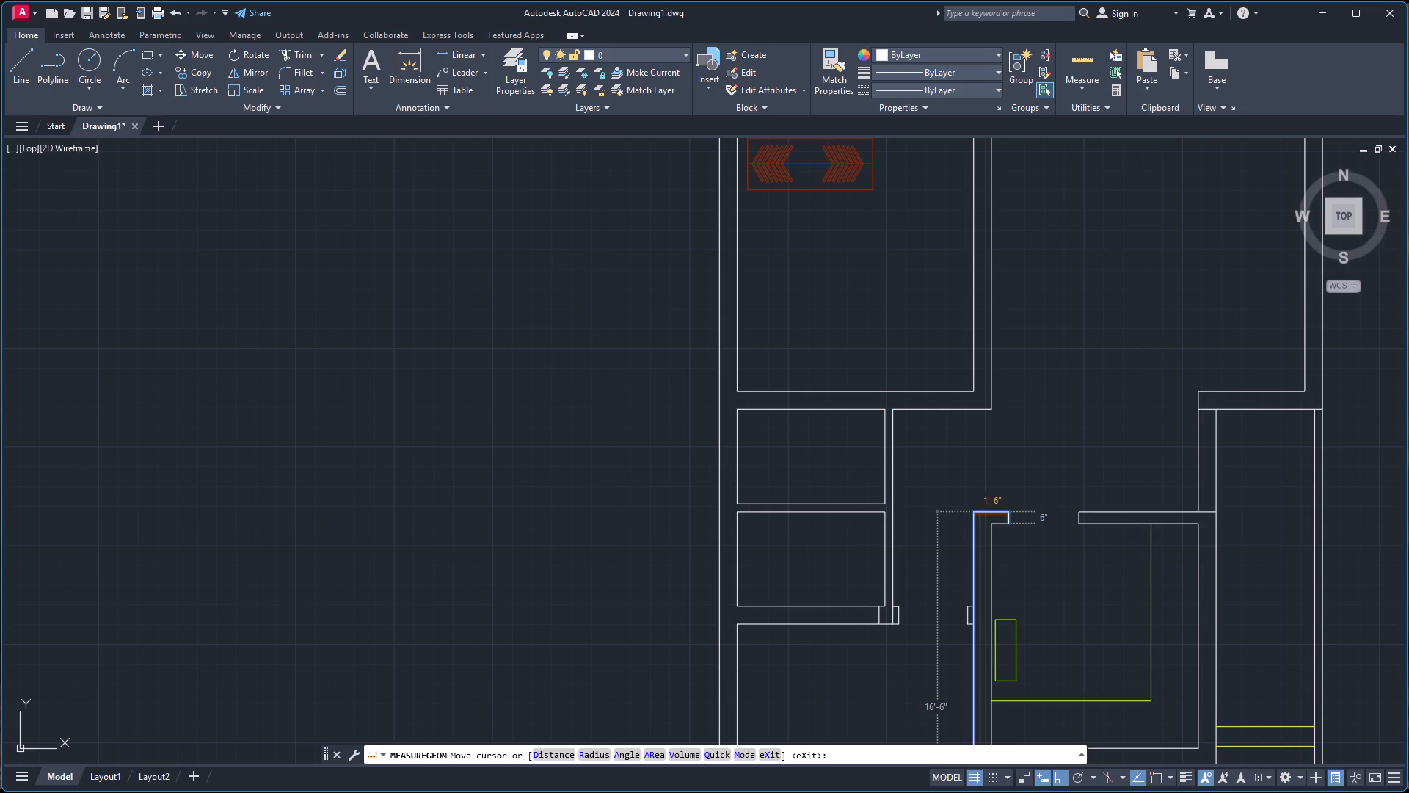
{"action": "key", "text": "Escape"}
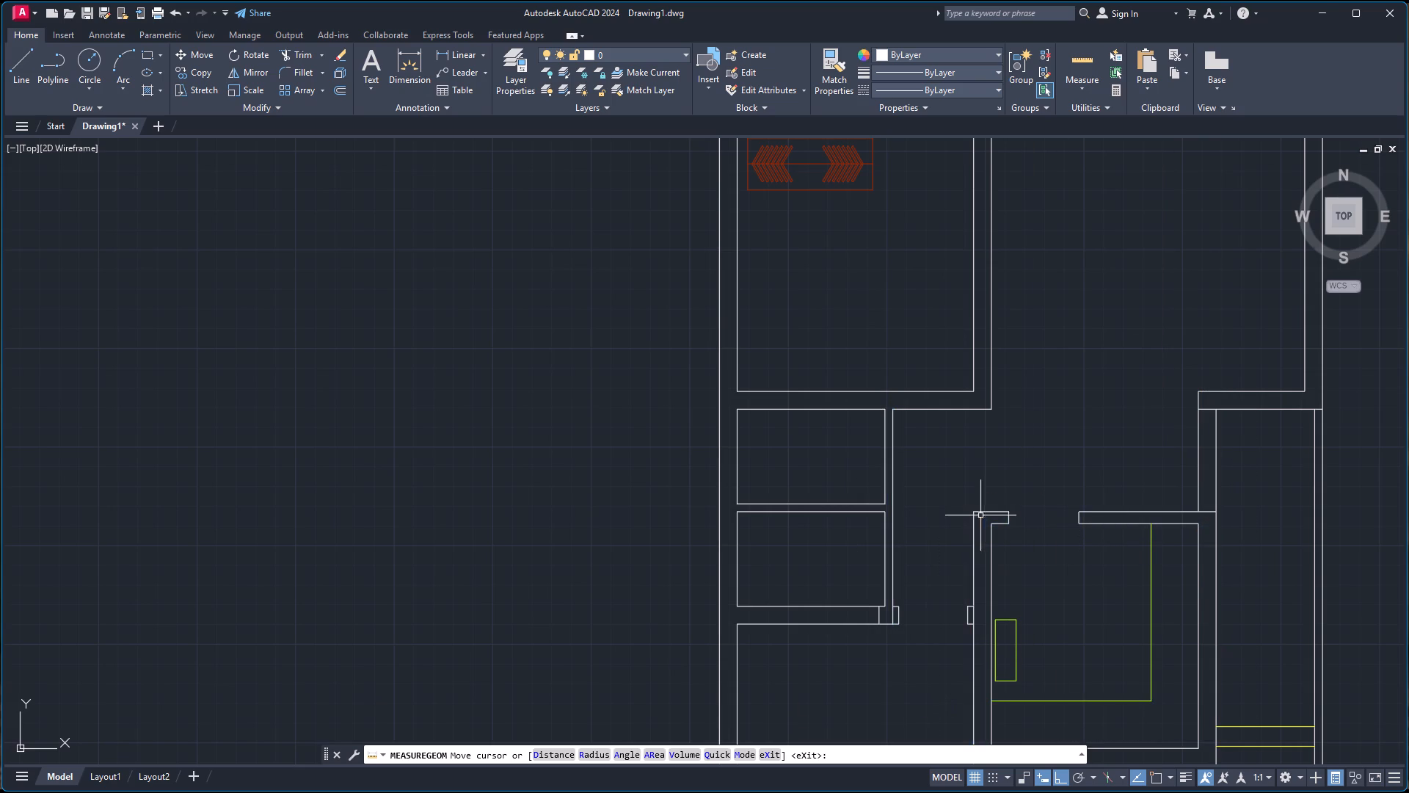
Offset the top lines of both wall segments flanking the kitchen's upper opening 3" upward.
{"action": "left_click", "coordinate": [1142, 510]}
{"action": "key", "text": "Escape"}
{"action": "left_click", "coordinate": [1143, 513]}
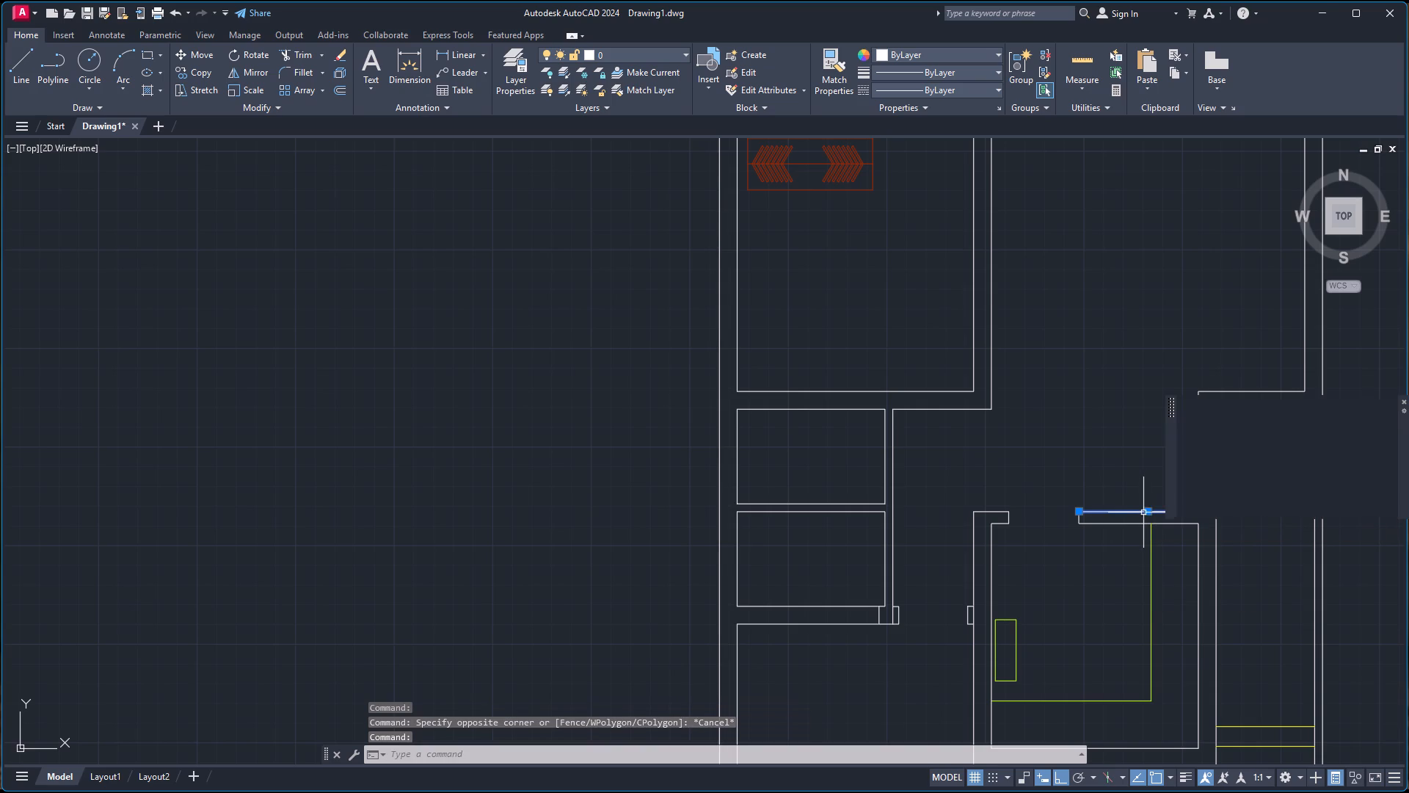
{"action": "key", "text": "o"}
{"action": "key", "text": "Return"}
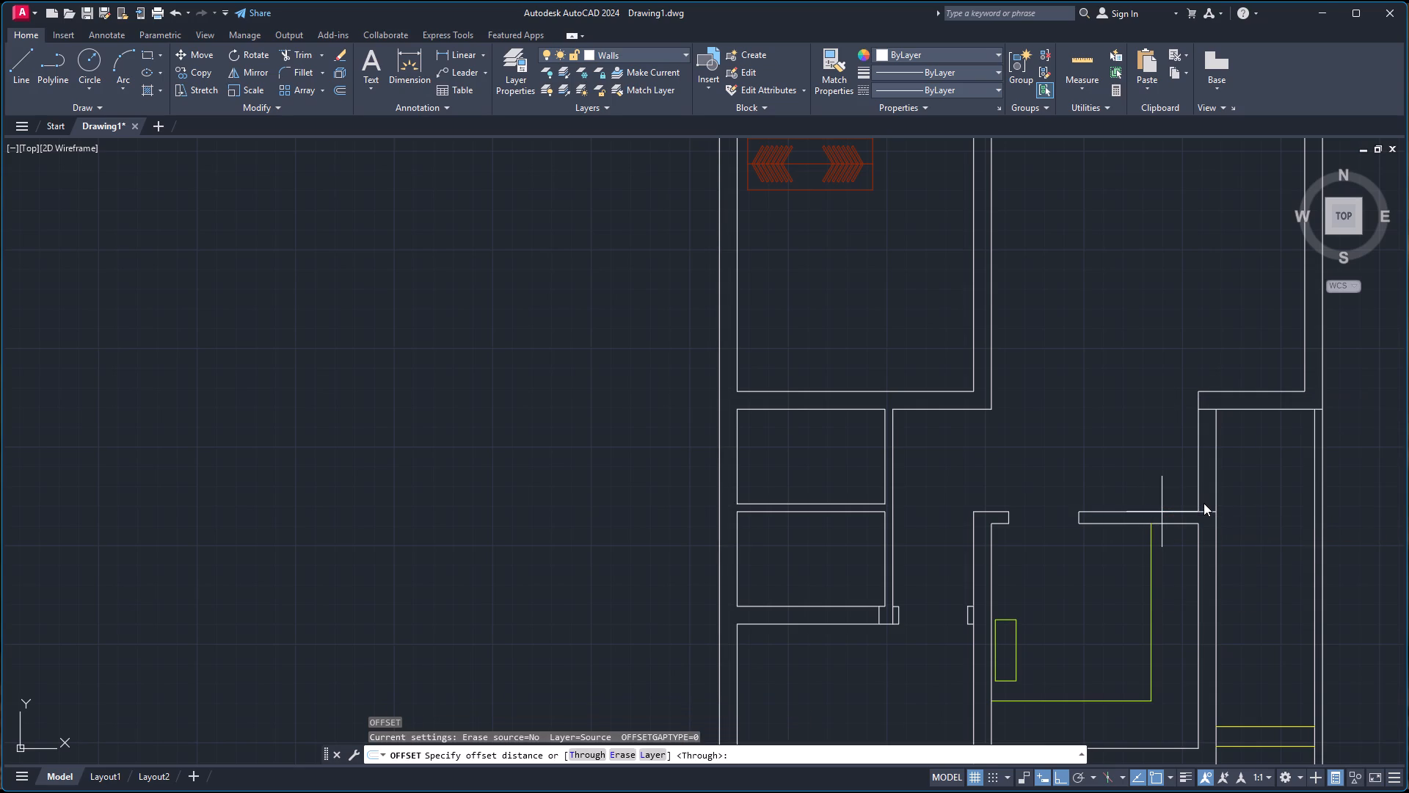
{"action": "key", "text": "Return"}
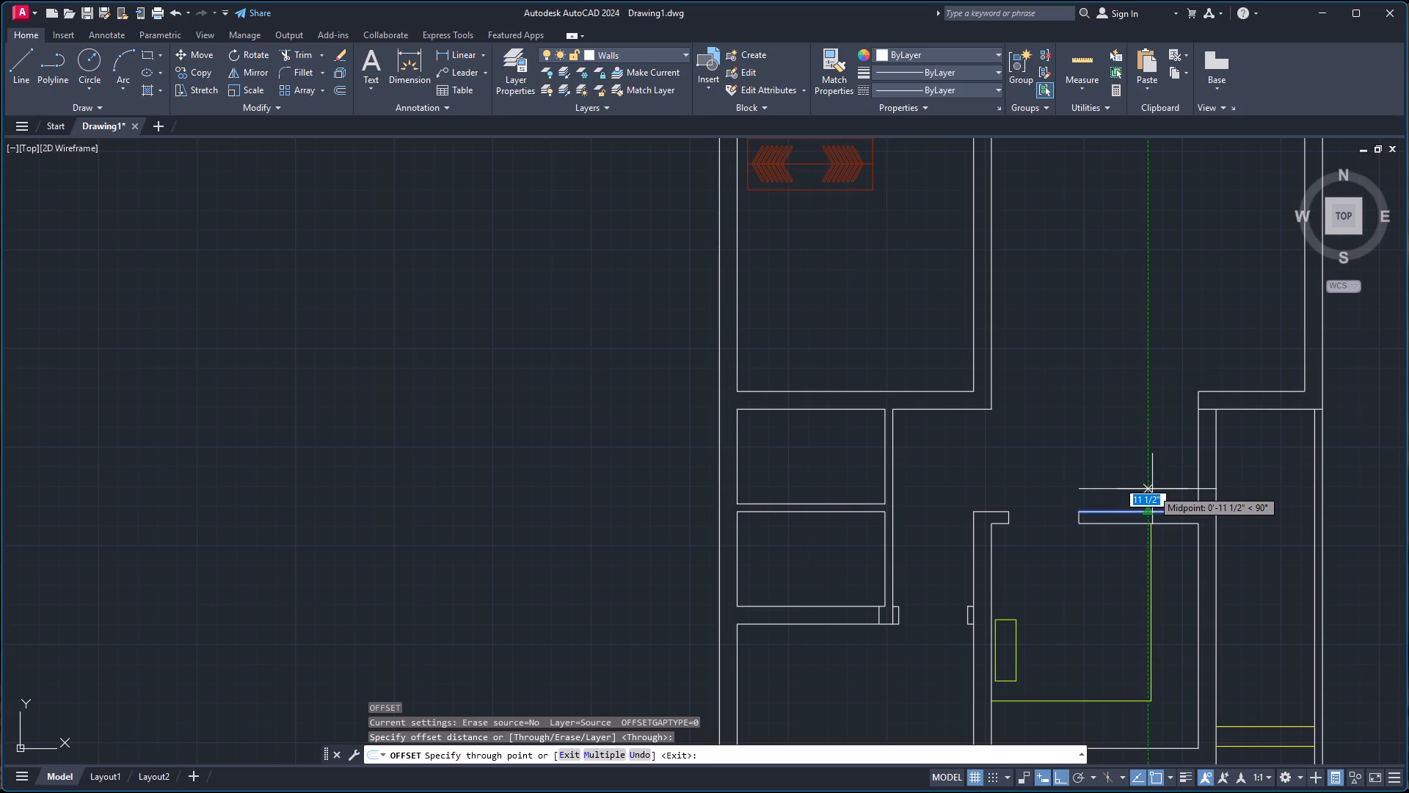
{"action": "key", "text": "3"}
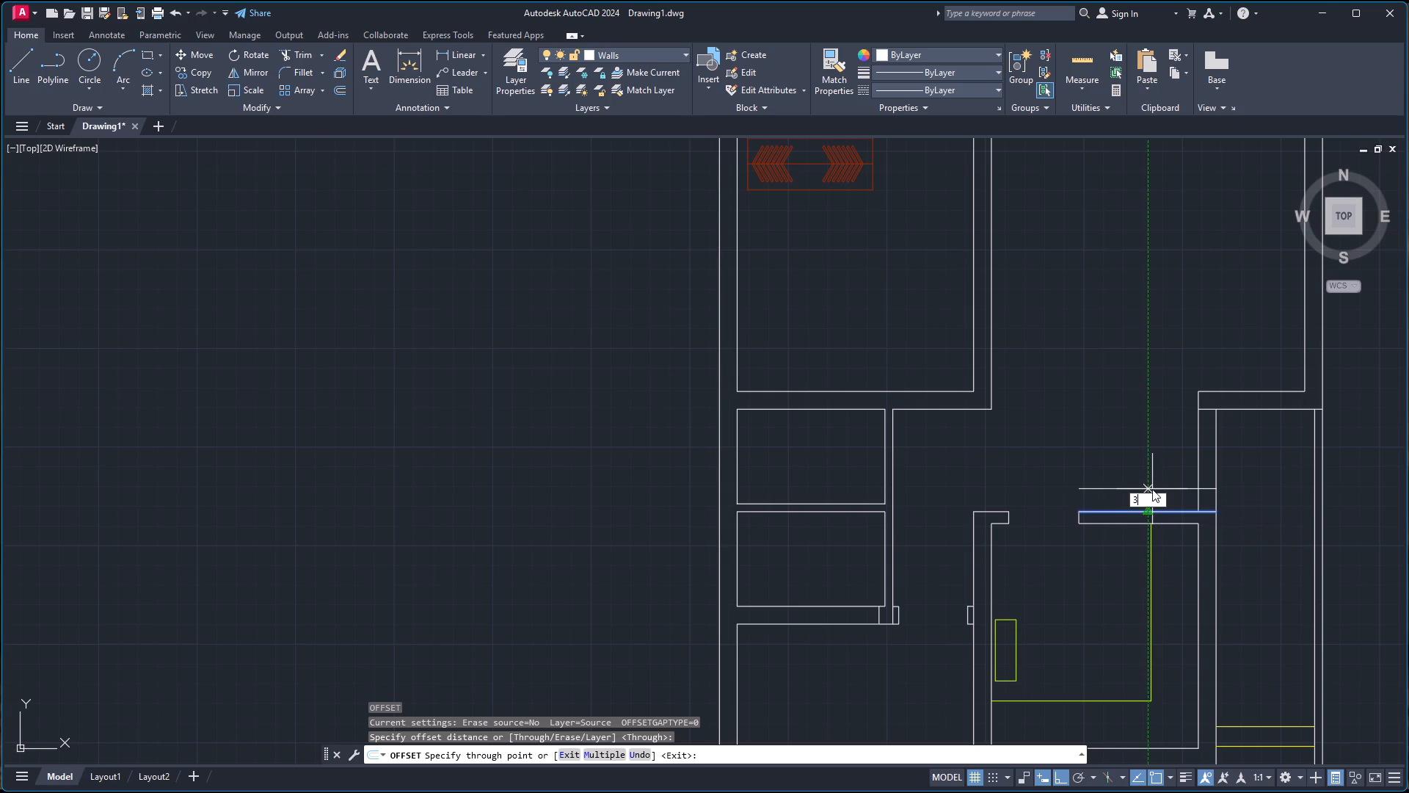
{"action": "key", "text": "Return"}
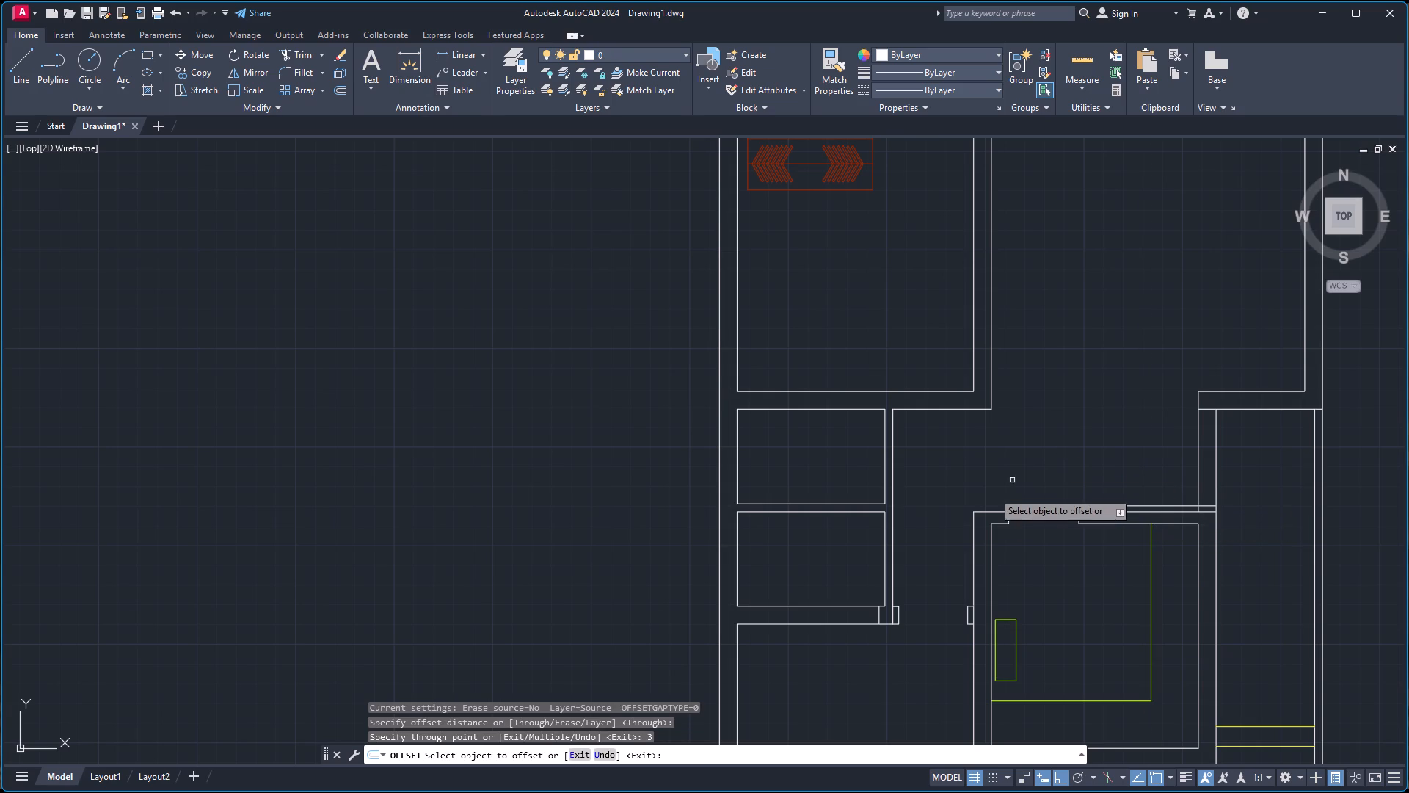
{"action": "left_click", "coordinate": [986, 510]}
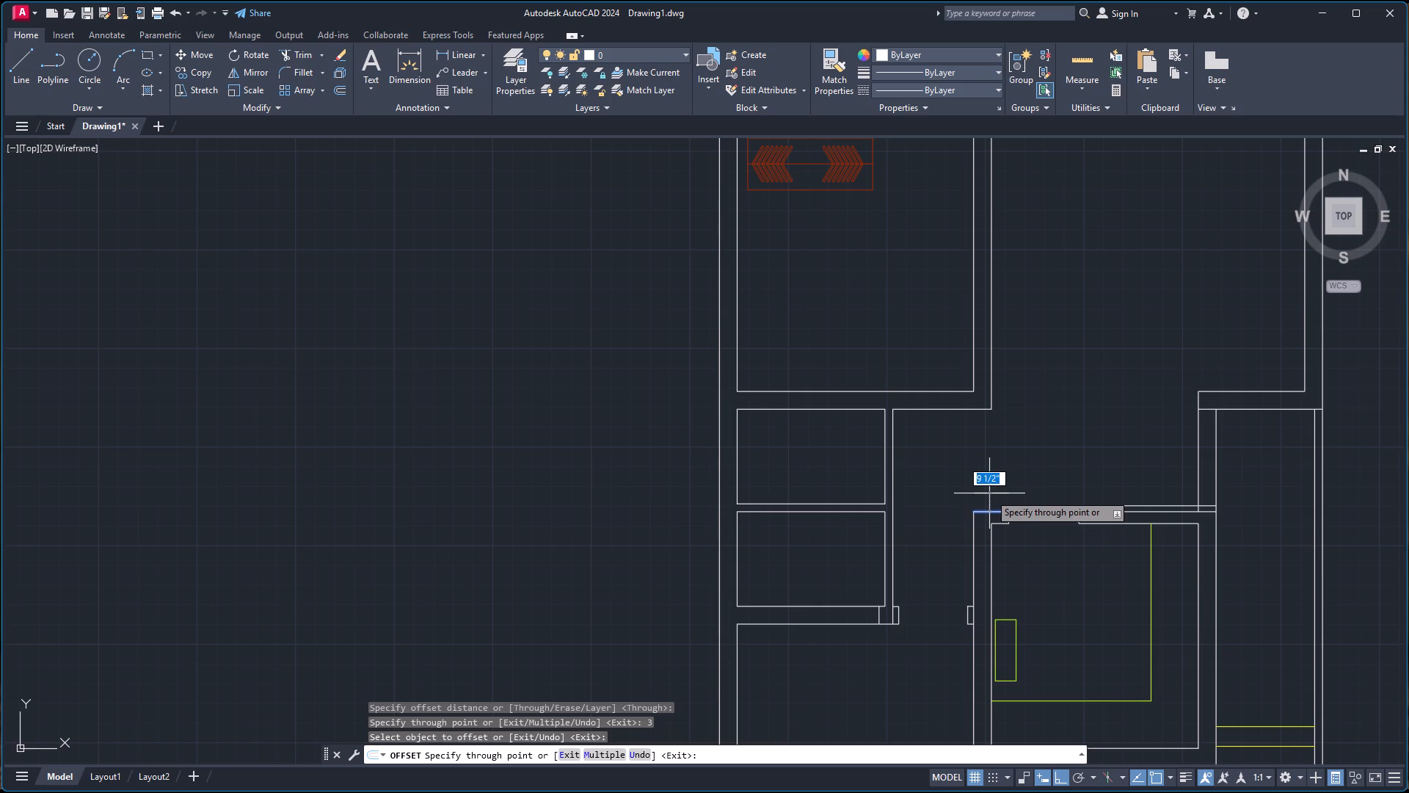
{"action": "key", "text": "3"}
{"action": "key", "text": "Return"}
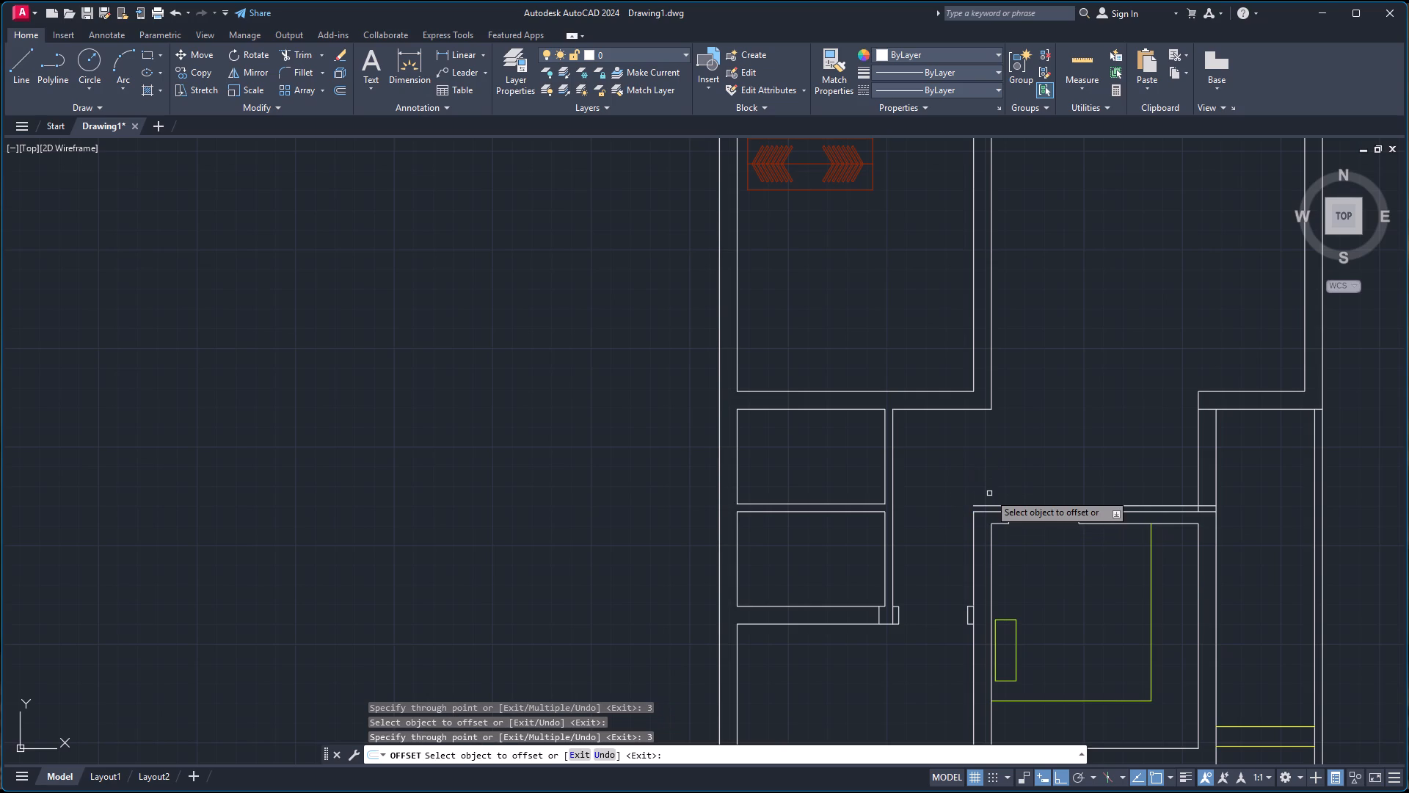
{"action": "key", "text": "Escape"}
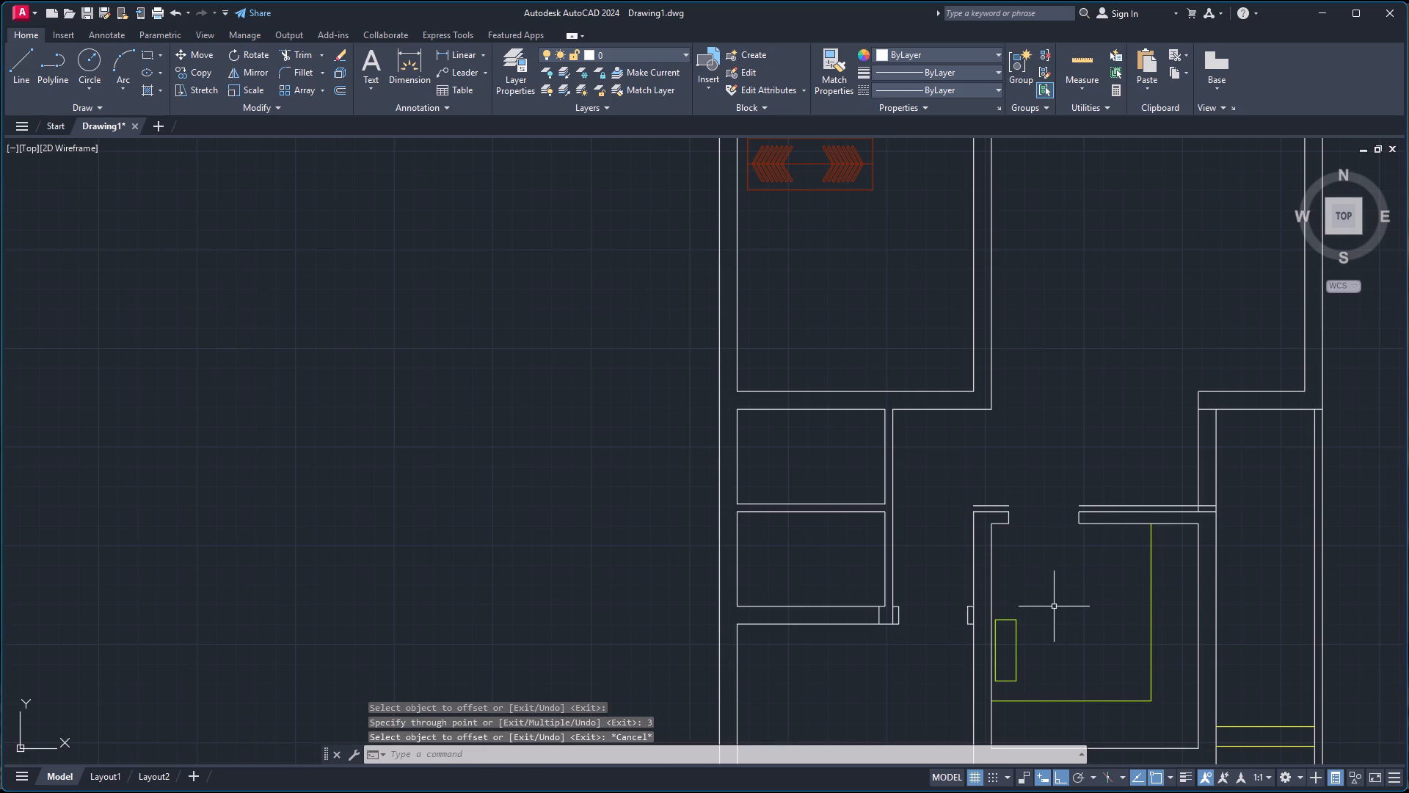
Extend the wall-side and opening-end lines up to the offset lines, and remove the old top lines on both sides of the kitchen opening.
{"action": "type", "text": "ex"}
{"action": "key", "text": "Return"}
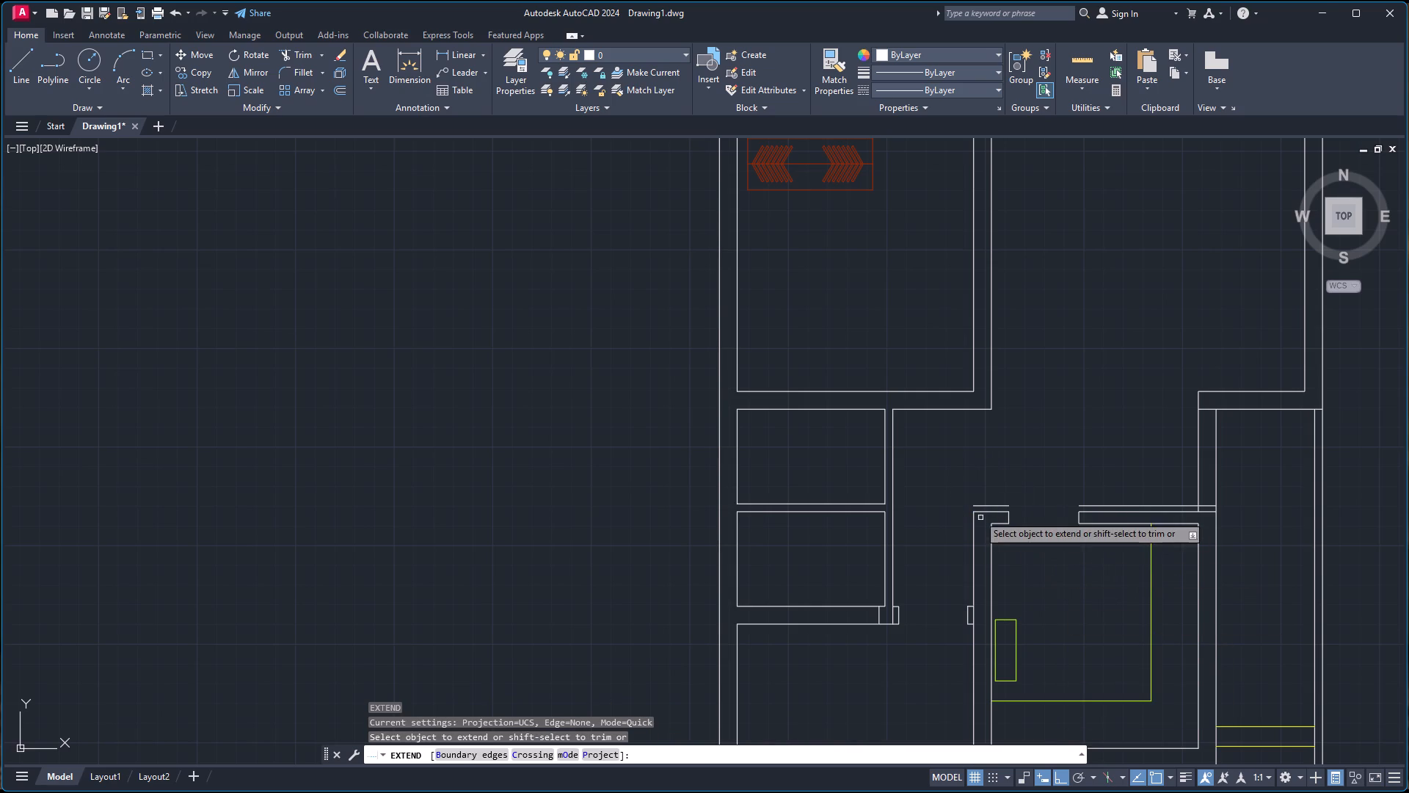
{"action": "left_click", "coordinate": [972, 522]}
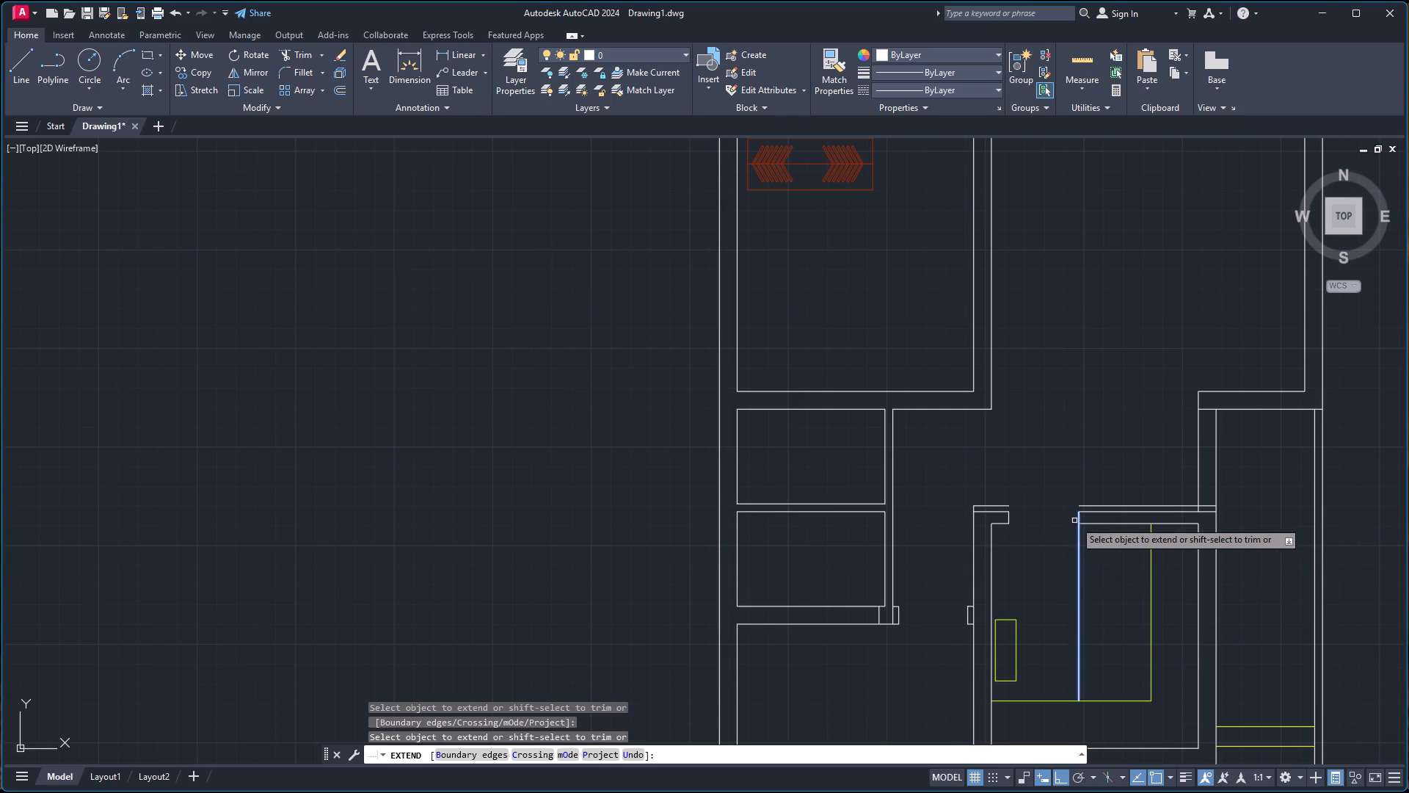
{"action": "left_click", "coordinate": [1079, 512]}
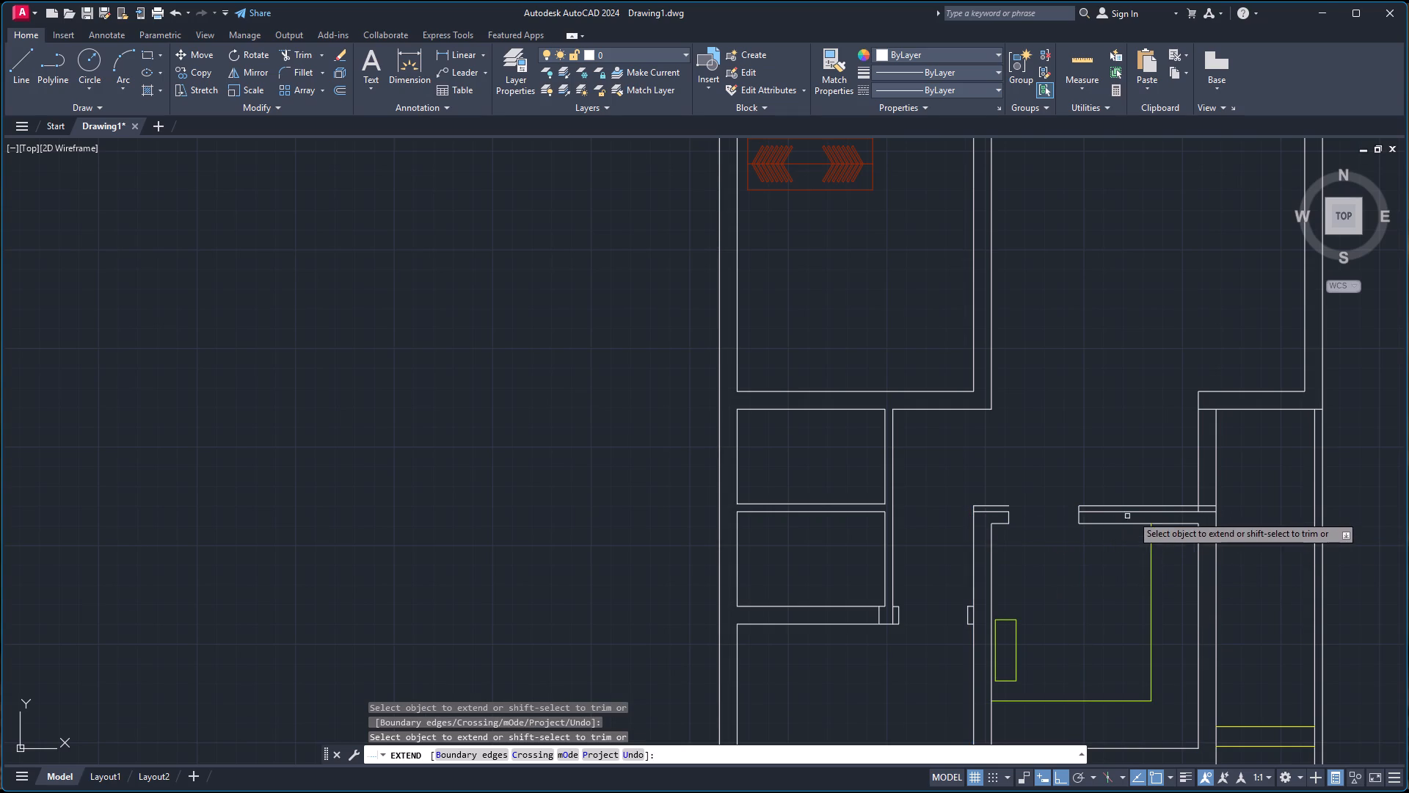
{"action": "scroll", "coordinate": [1212, 521], "scroll_direction": "up", "scroll_amount": 4}
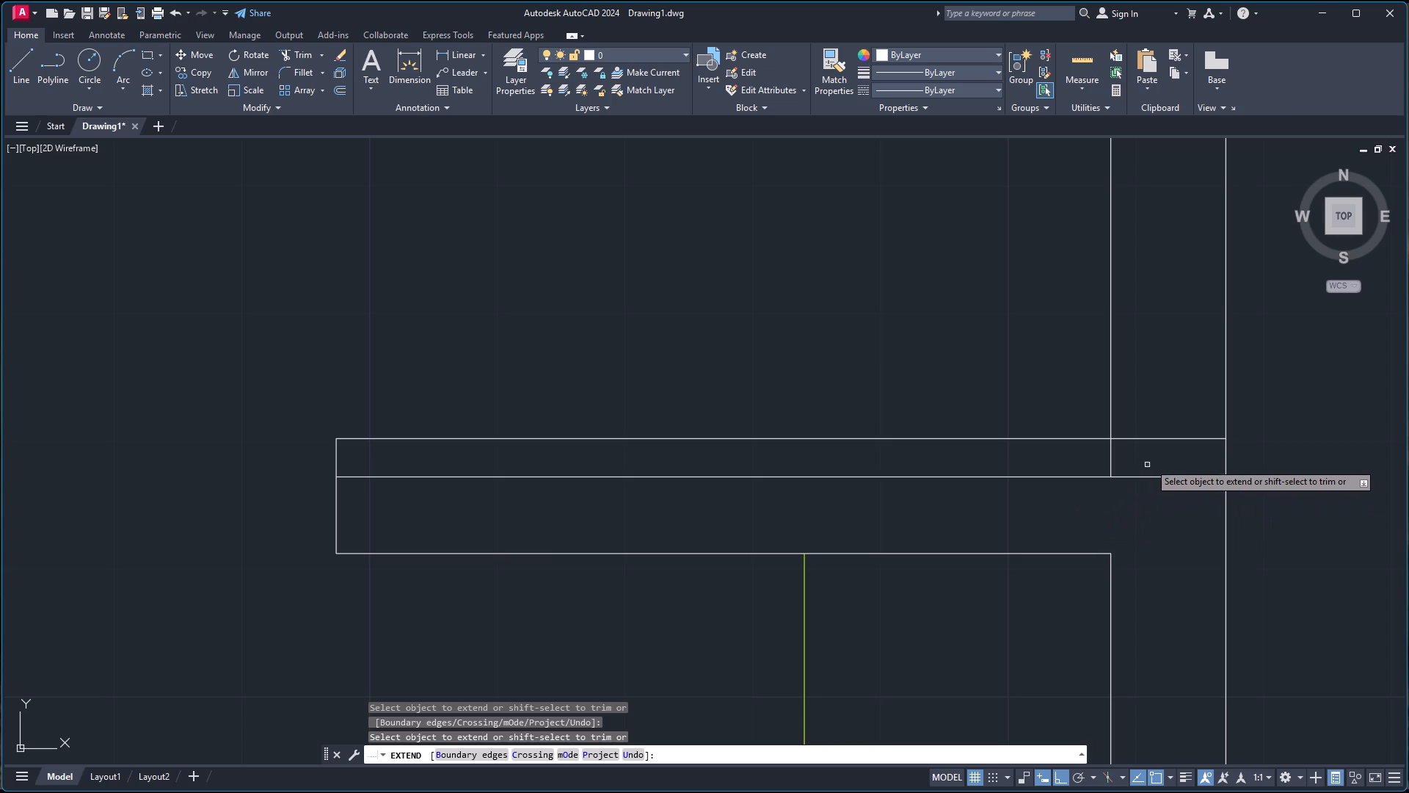
{"action": "left_click", "coordinate": [1110, 460], "text": "shift"}
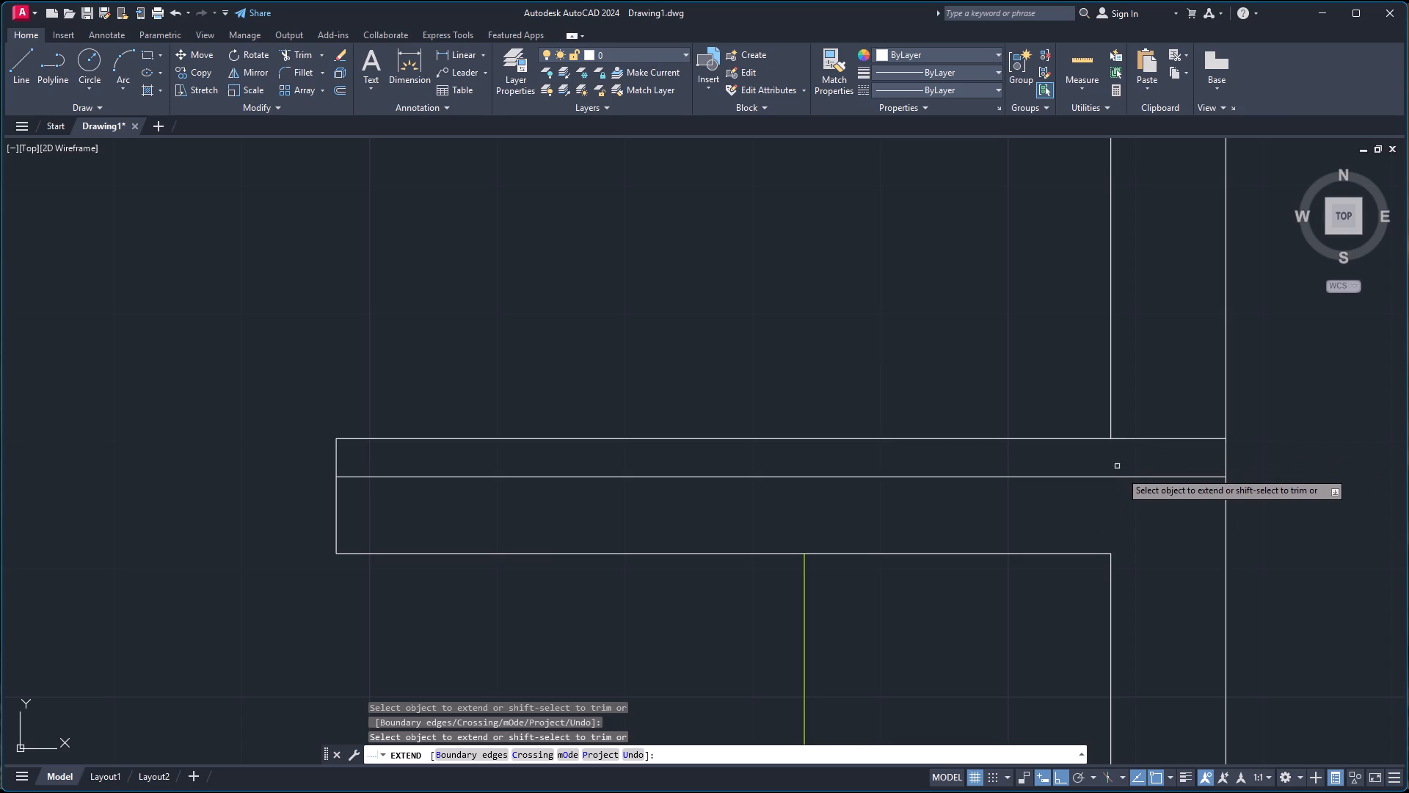
{"action": "left_click", "coordinate": [1124, 476], "text": "shift"}
{"action": "scroll", "coordinate": [783, 493], "scroll_direction": "down", "scroll_amount": 3}
{"action": "scroll", "coordinate": [547, 499], "scroll_direction": "up", "scroll_amount": 1}
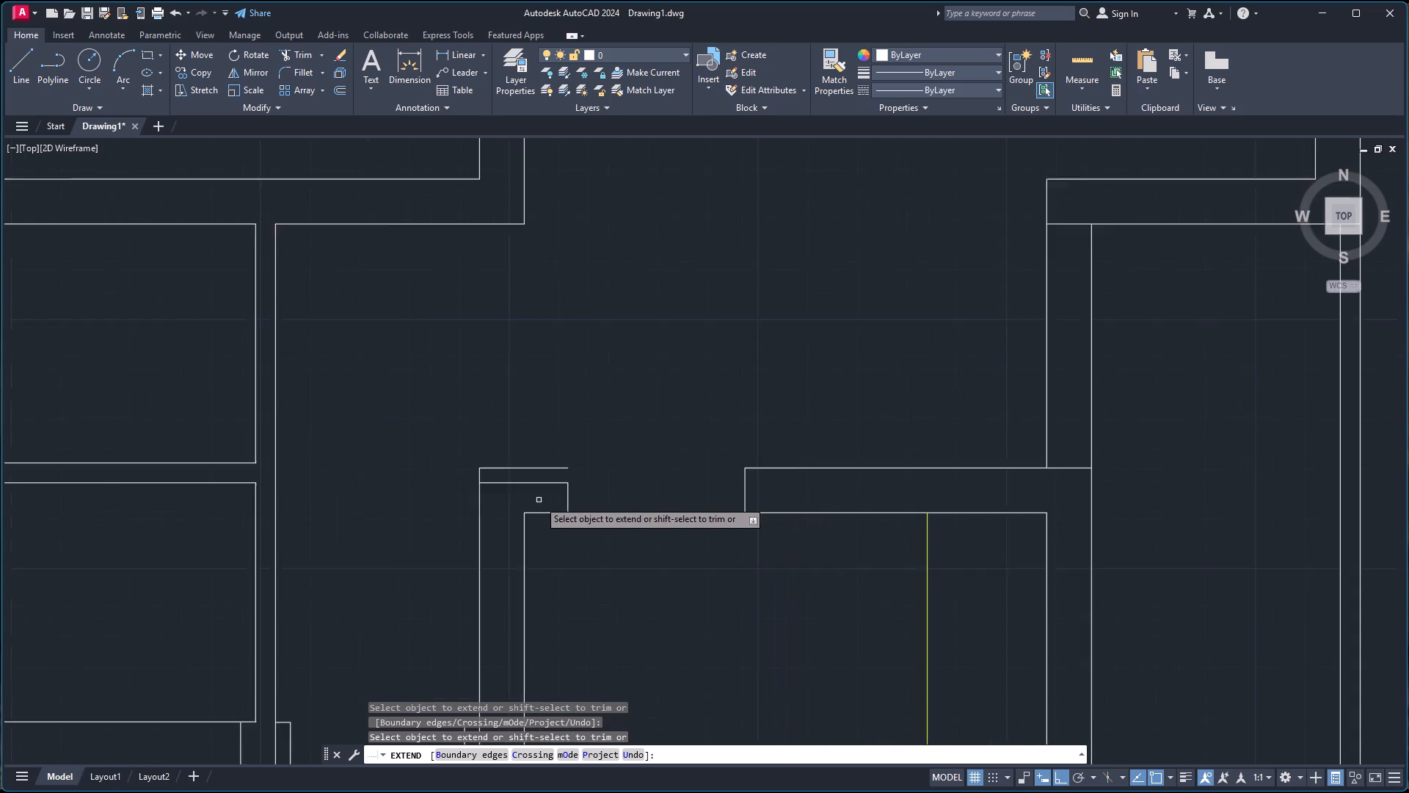
{"action": "scroll", "coordinate": [539, 500], "scroll_direction": "up", "scroll_amount": 1}
{"action": "left_click", "coordinate": [583, 492]}
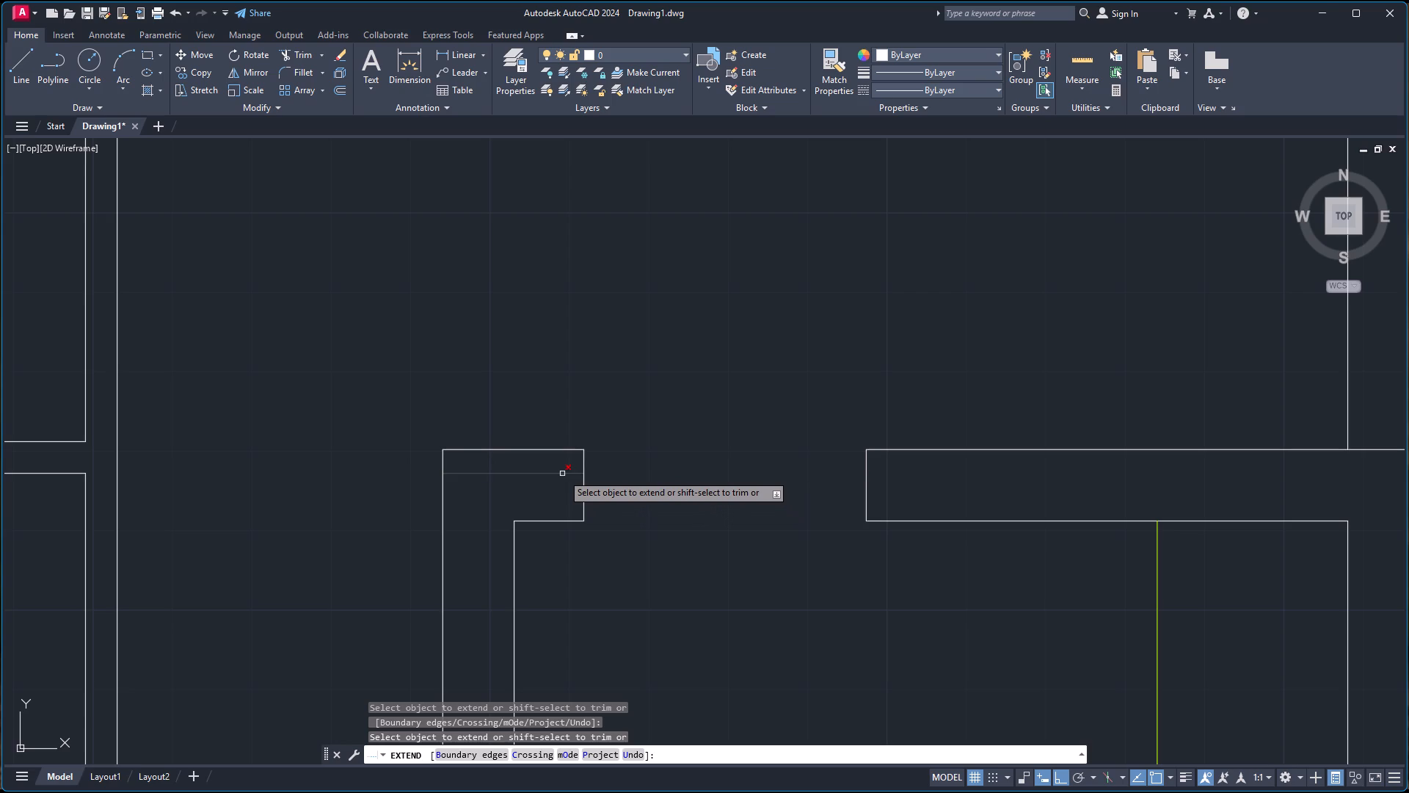
{"action": "left_click", "coordinate": [562, 474], "text": "shift"}
{"action": "scroll", "coordinate": [909, 456], "scroll_direction": "down", "scroll_amount": 4}
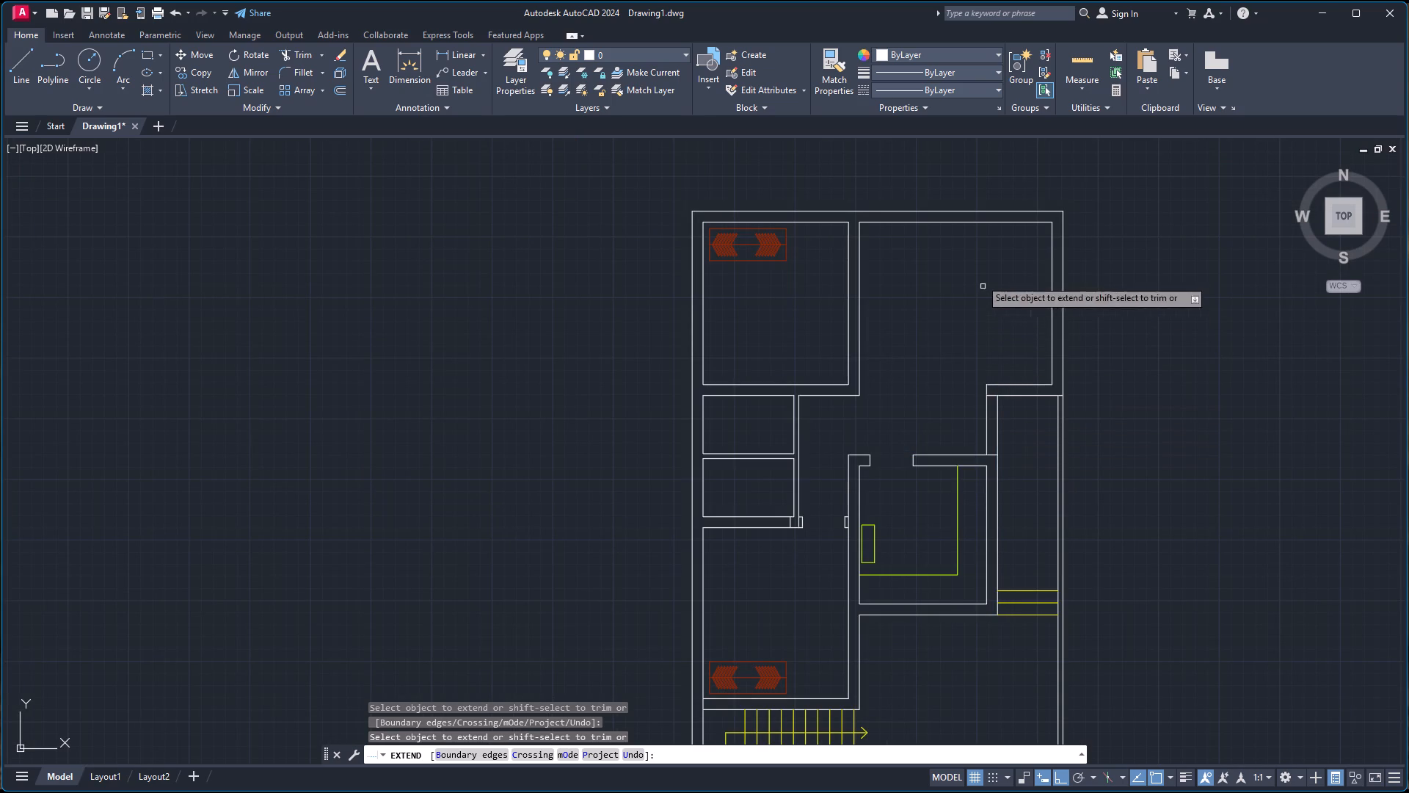
Measure the upper-right room down to the kitchen's raised upper wall.
{"action": "left_click", "coordinate": [1083, 70]}
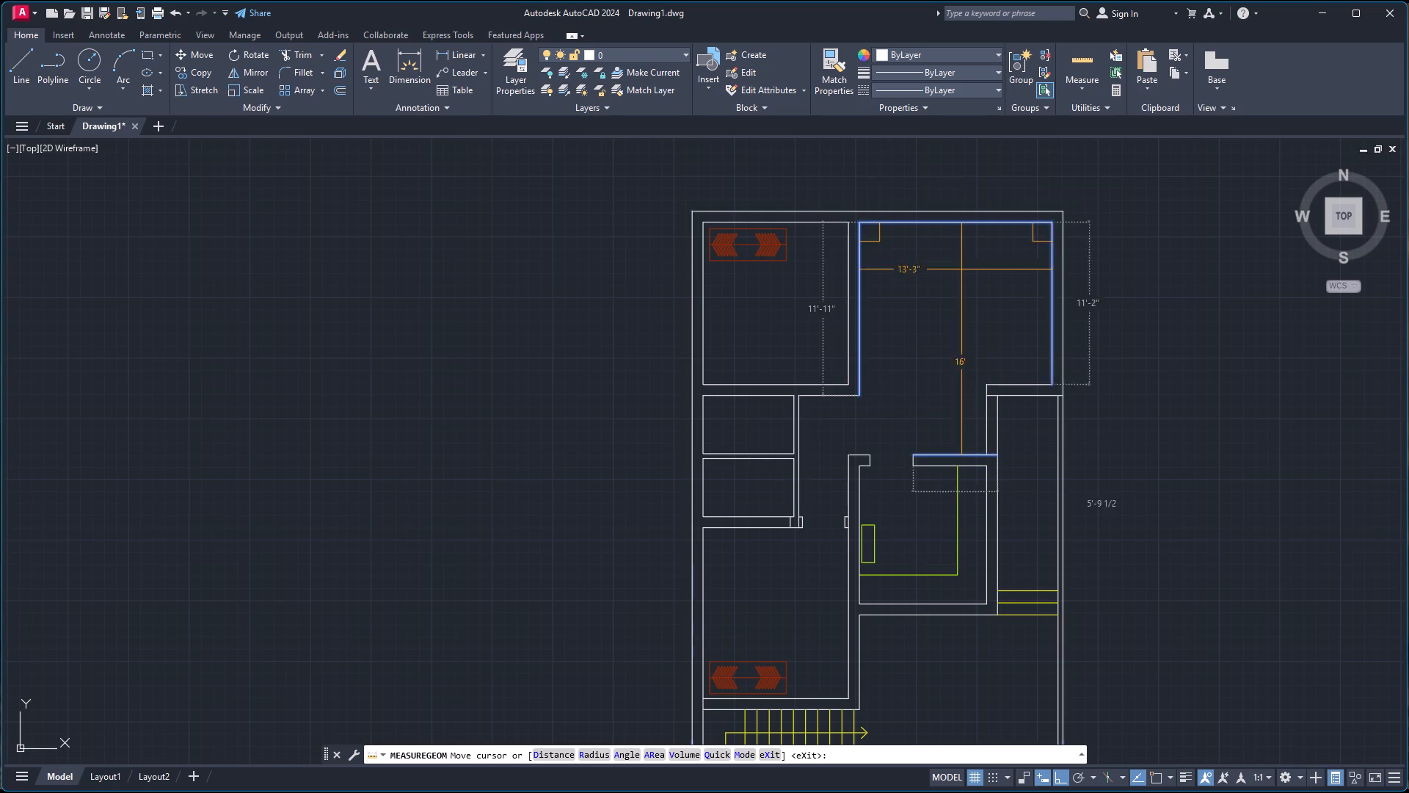
Trim both lines of the short vertical wall between the upper-right room's lower wall stub and the kitchen's upper right corner.
{"action": "key", "text": "t"}
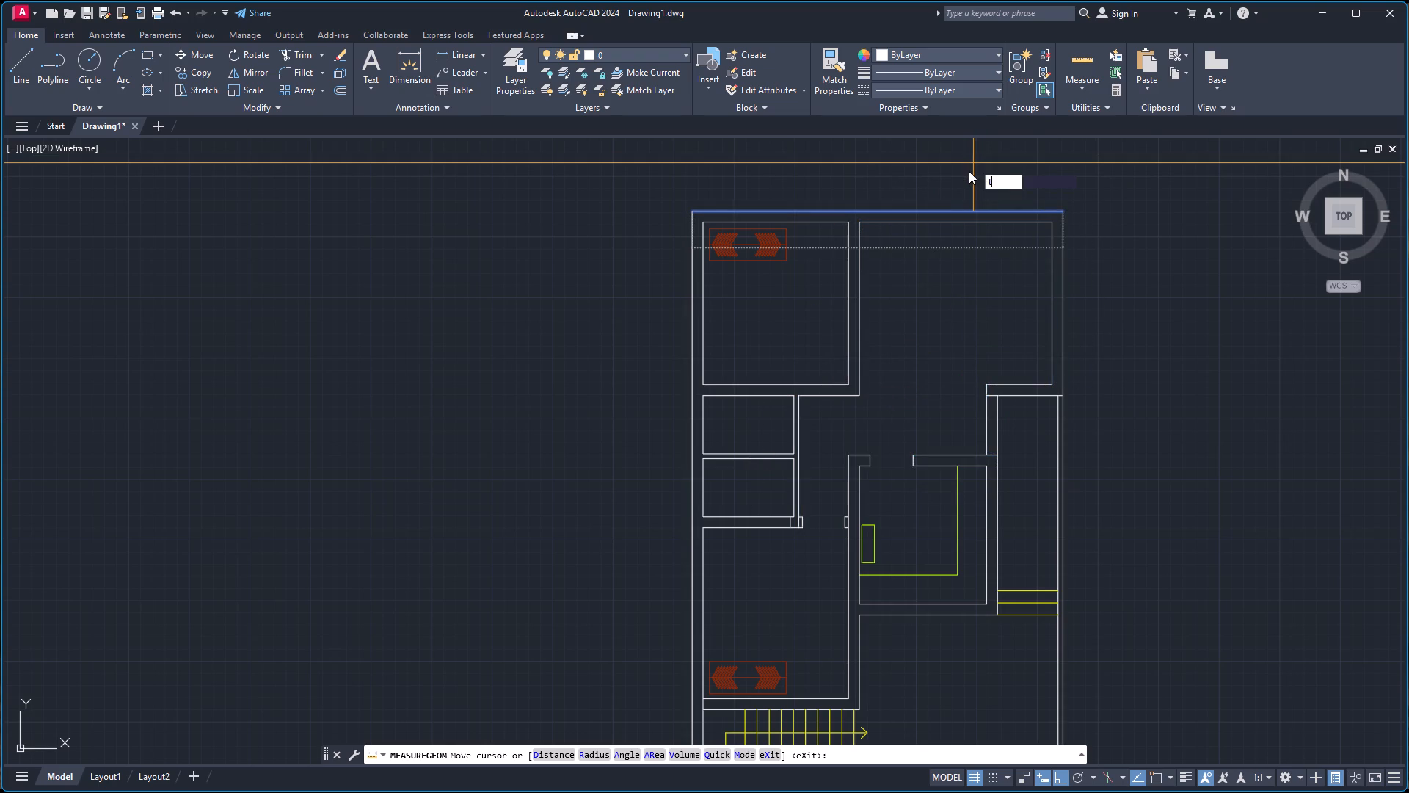
{"action": "key", "text": "r"}
{"action": "key", "text": "Return"}
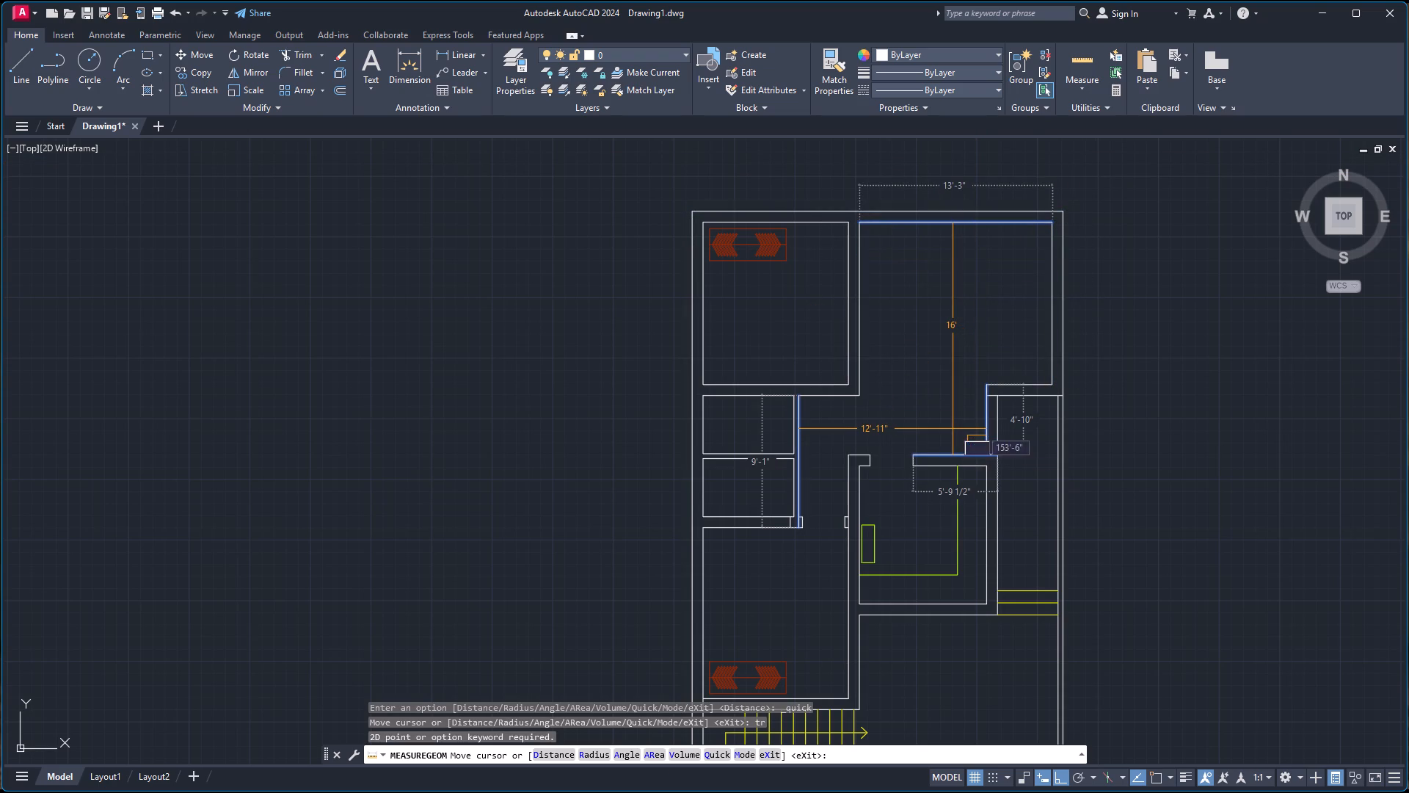
{"action": "key", "text": "Escape"}
{"action": "type", "text": "tr"}
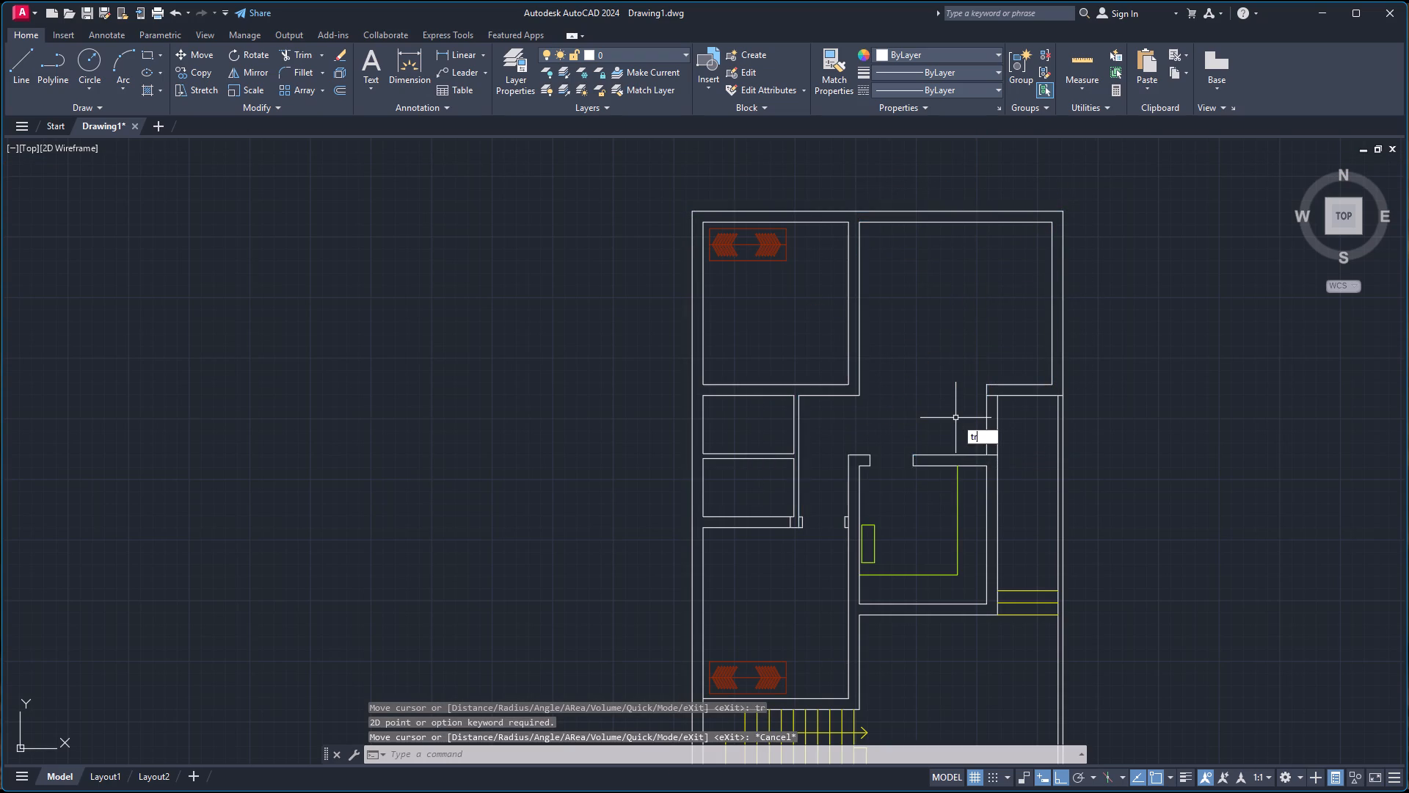
{"action": "key", "text": "Return"}
{"action": "left_click", "coordinate": [969, 430]}
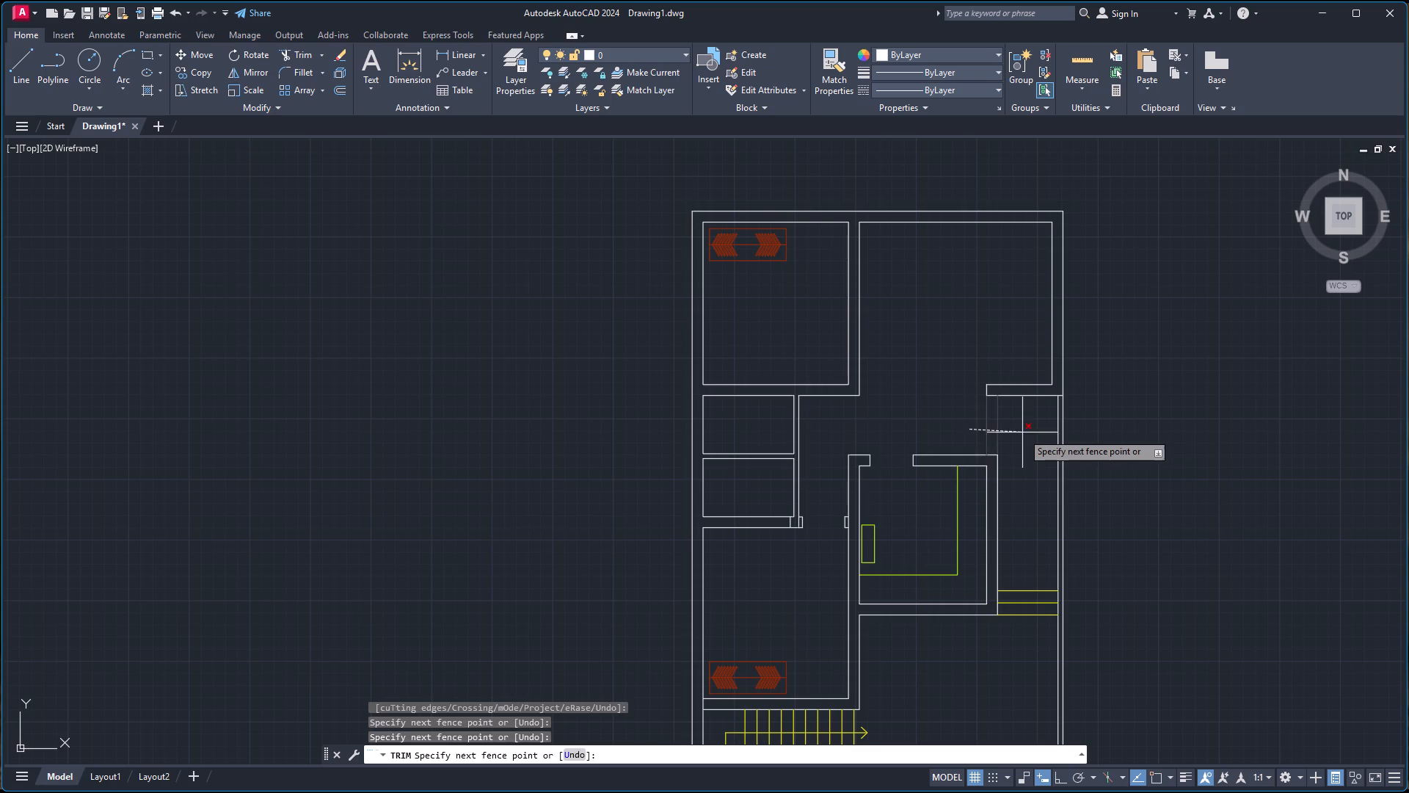
{"action": "left_click", "coordinate": [1022, 432]}
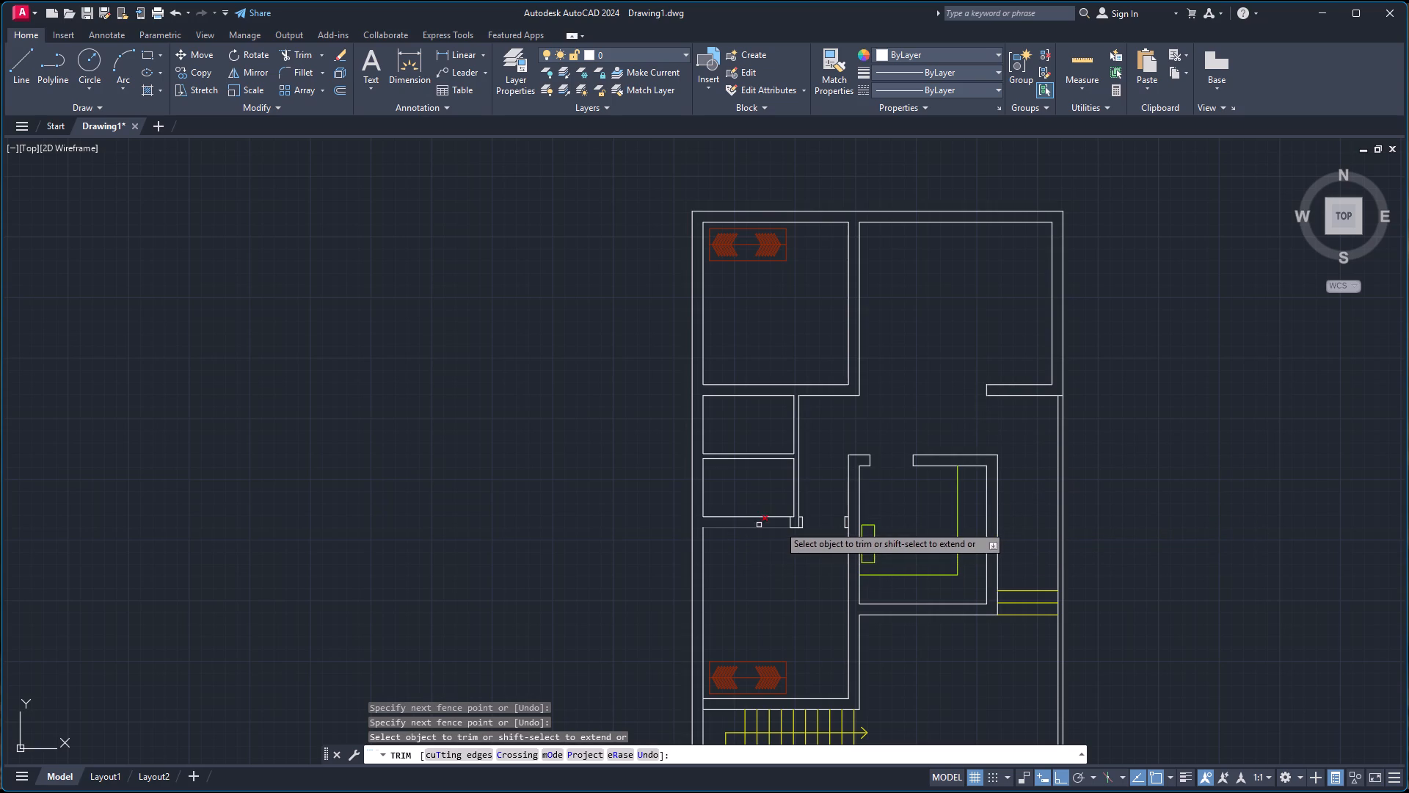
{"action": "scroll", "coordinate": [834, 614], "scroll_direction": "down", "scroll_amount": 1}
{"action": "scroll", "coordinate": [859, 472], "scroll_direction": "up", "scroll_amount": 2}
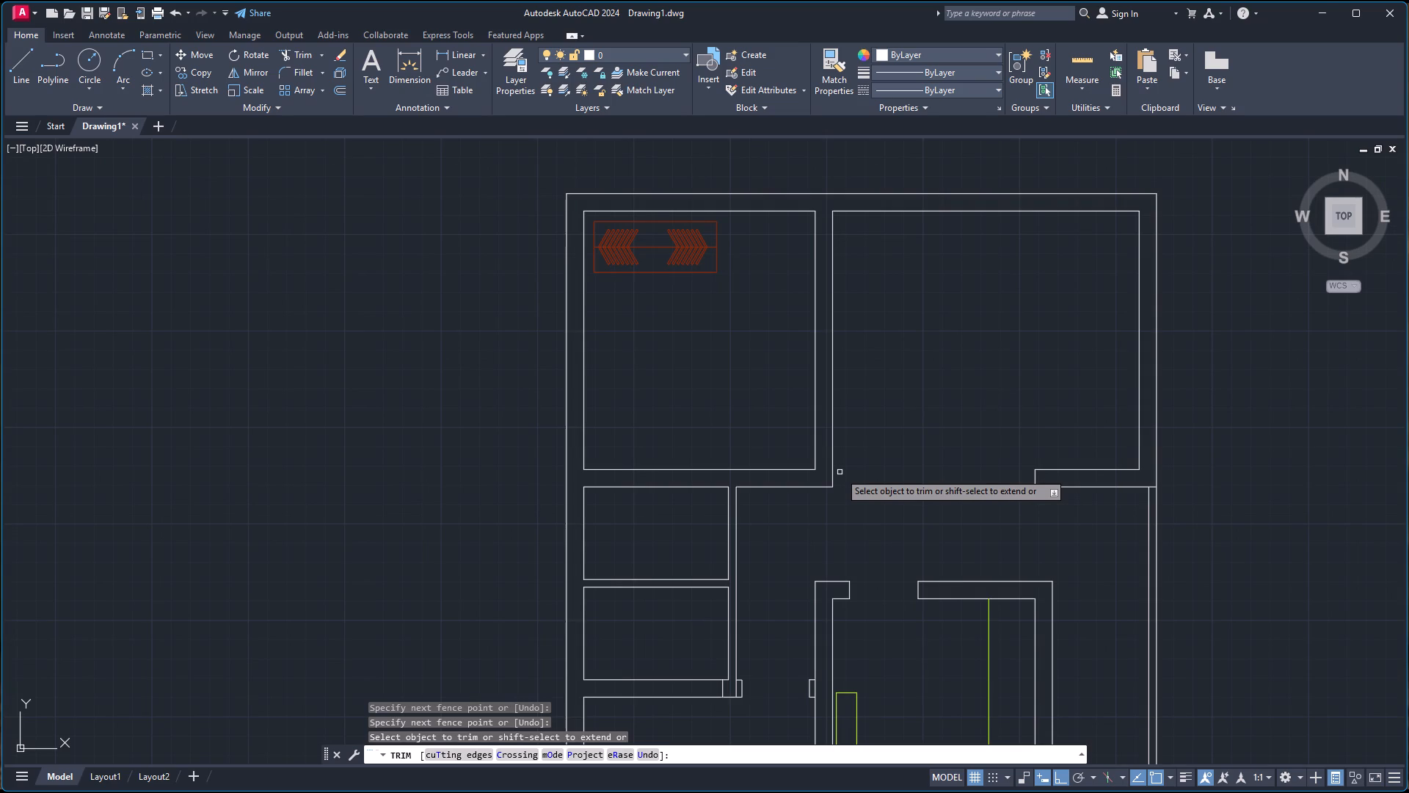
{"action": "scroll", "coordinate": [842, 466], "scroll_direction": "down", "scroll_amount": 4}
{"action": "scroll", "coordinate": [868, 551], "scroll_direction": "up", "scroll_amount": 2}
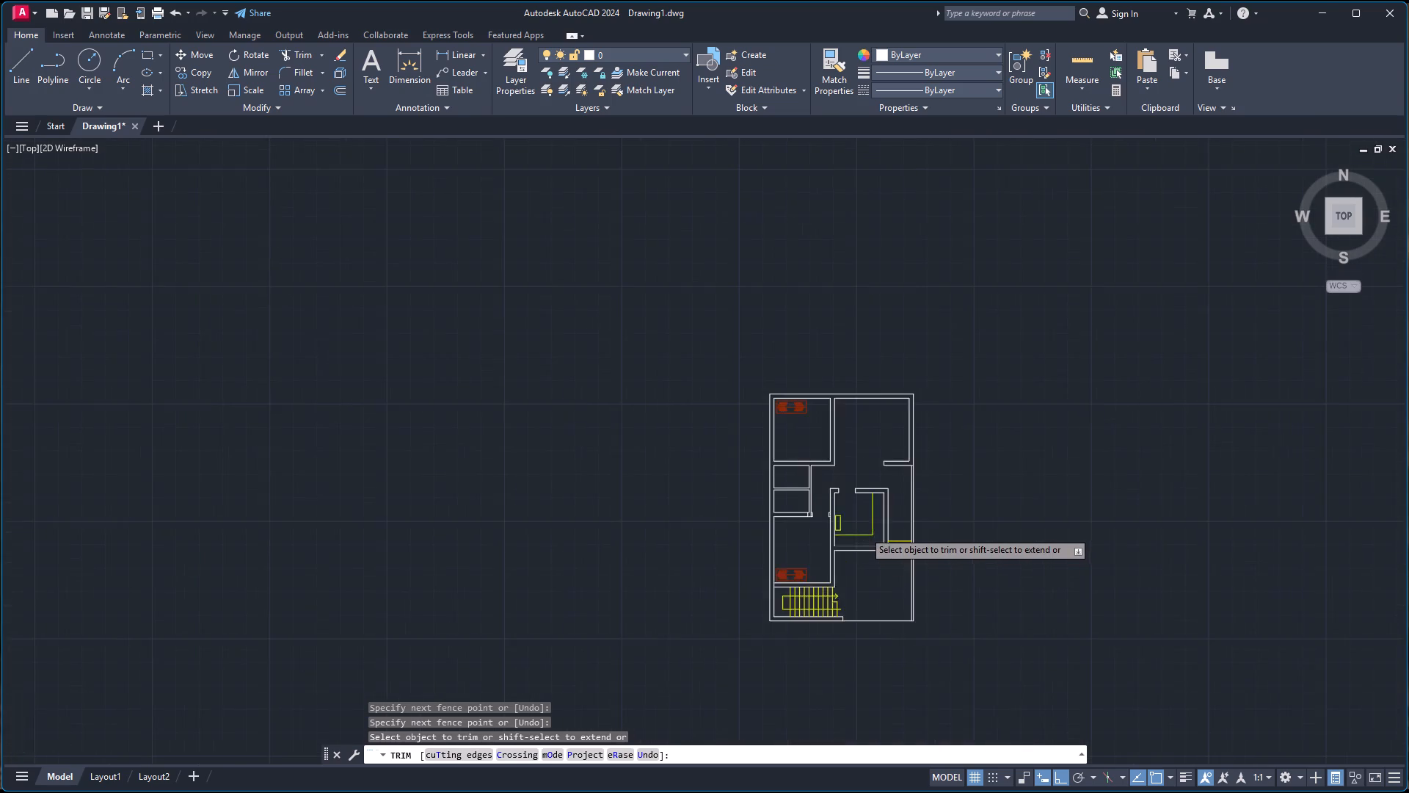
{"action": "key", "text": "Escape"}
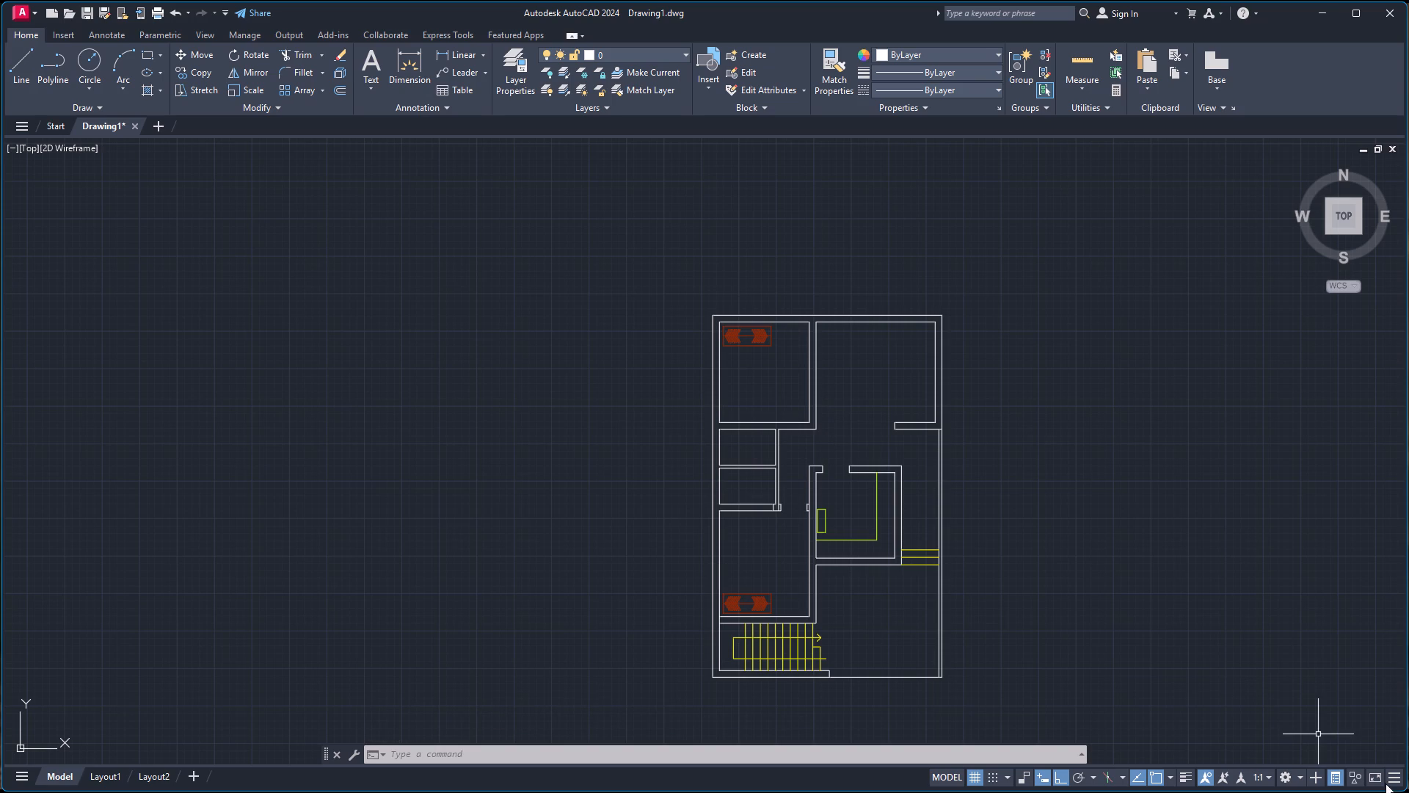
Insert the recent block S_SINK12 in the empty area to the right of the floor plan.
{"action": "key", "text": "i"}
{"action": "key", "text": "Return"}
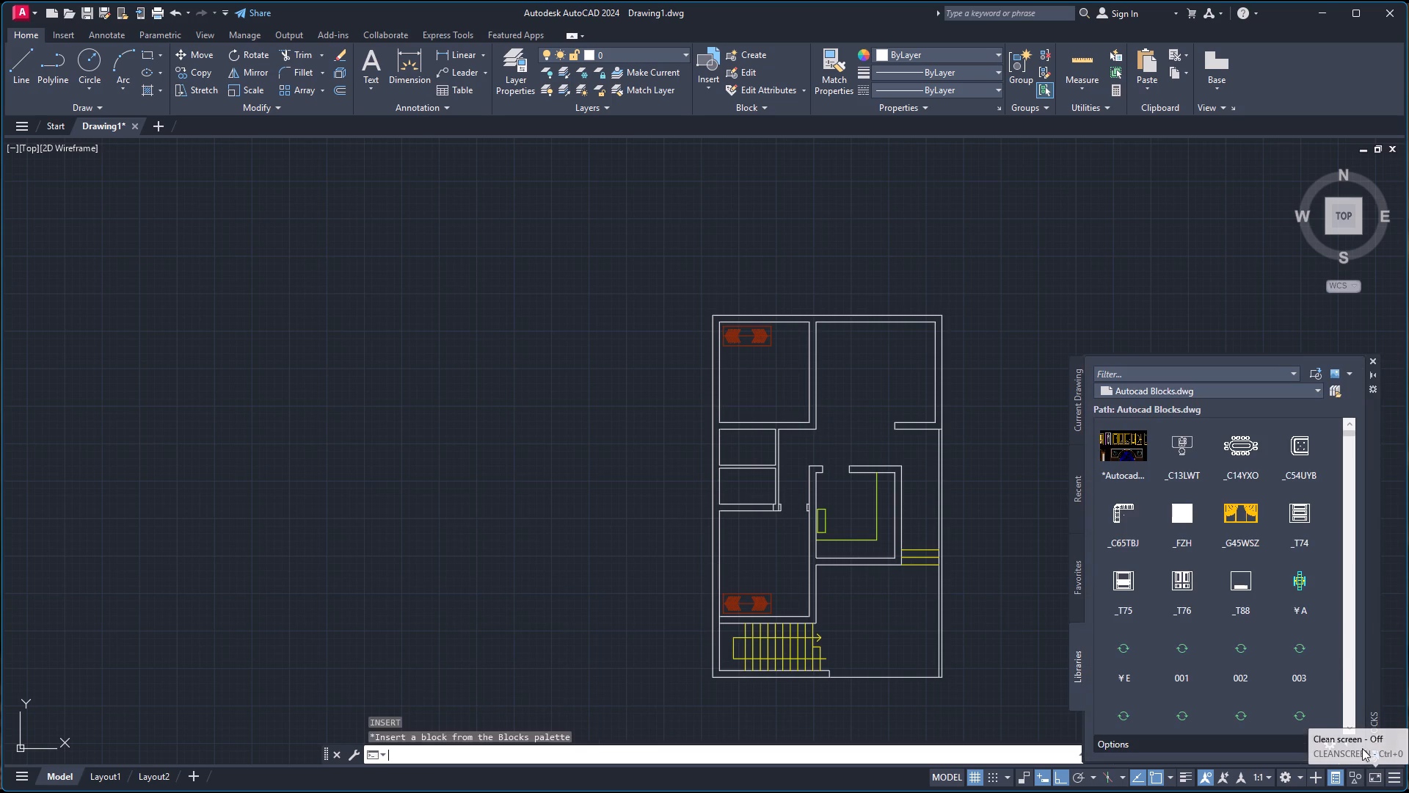
{"action": "left_click", "coordinate": [1076, 485]}
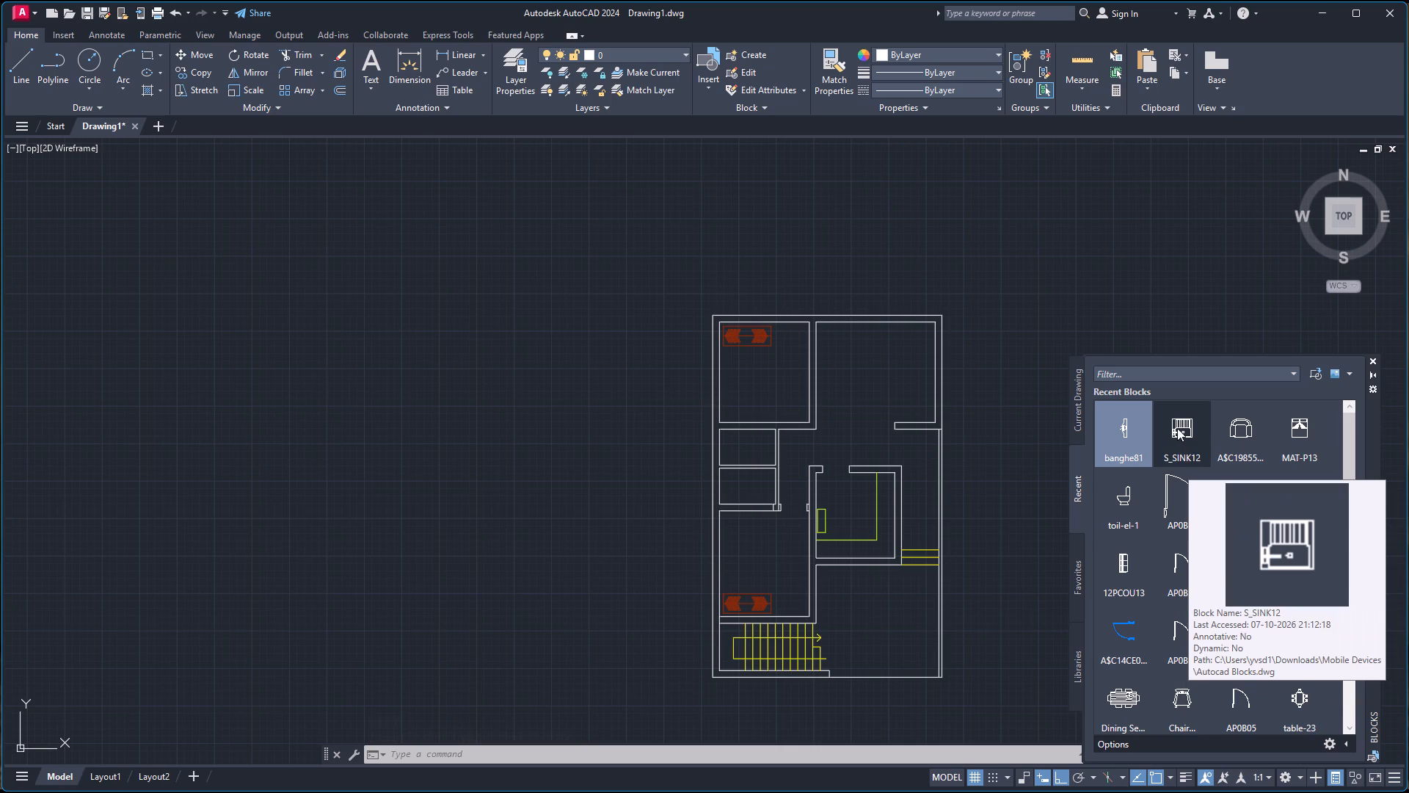
{"action": "left_click_drag", "start_coordinate": [1183, 435], "coordinate": [954, 474]}
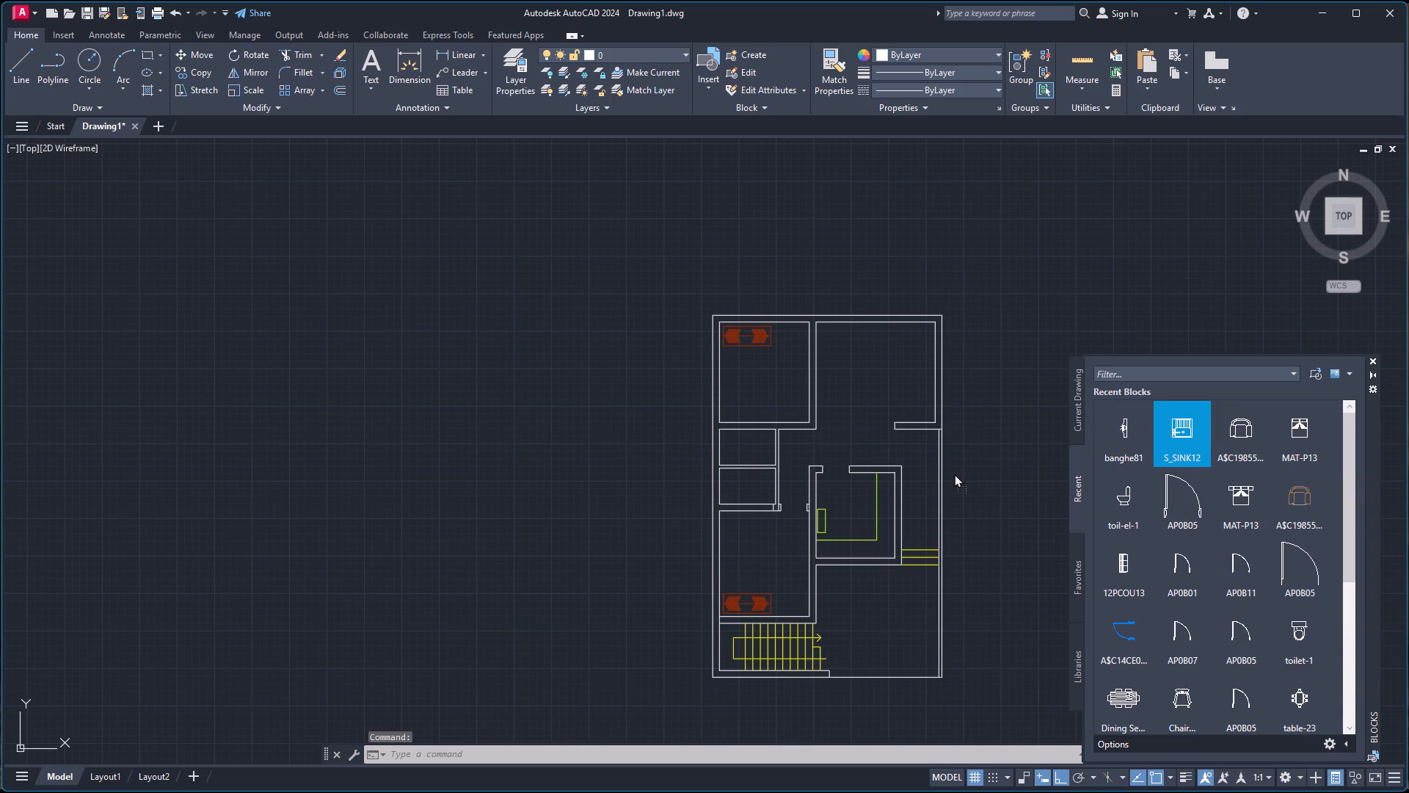
{"action": "left_click_drag", "start_coordinate": [954, 474], "coordinate": [1024, 326]}
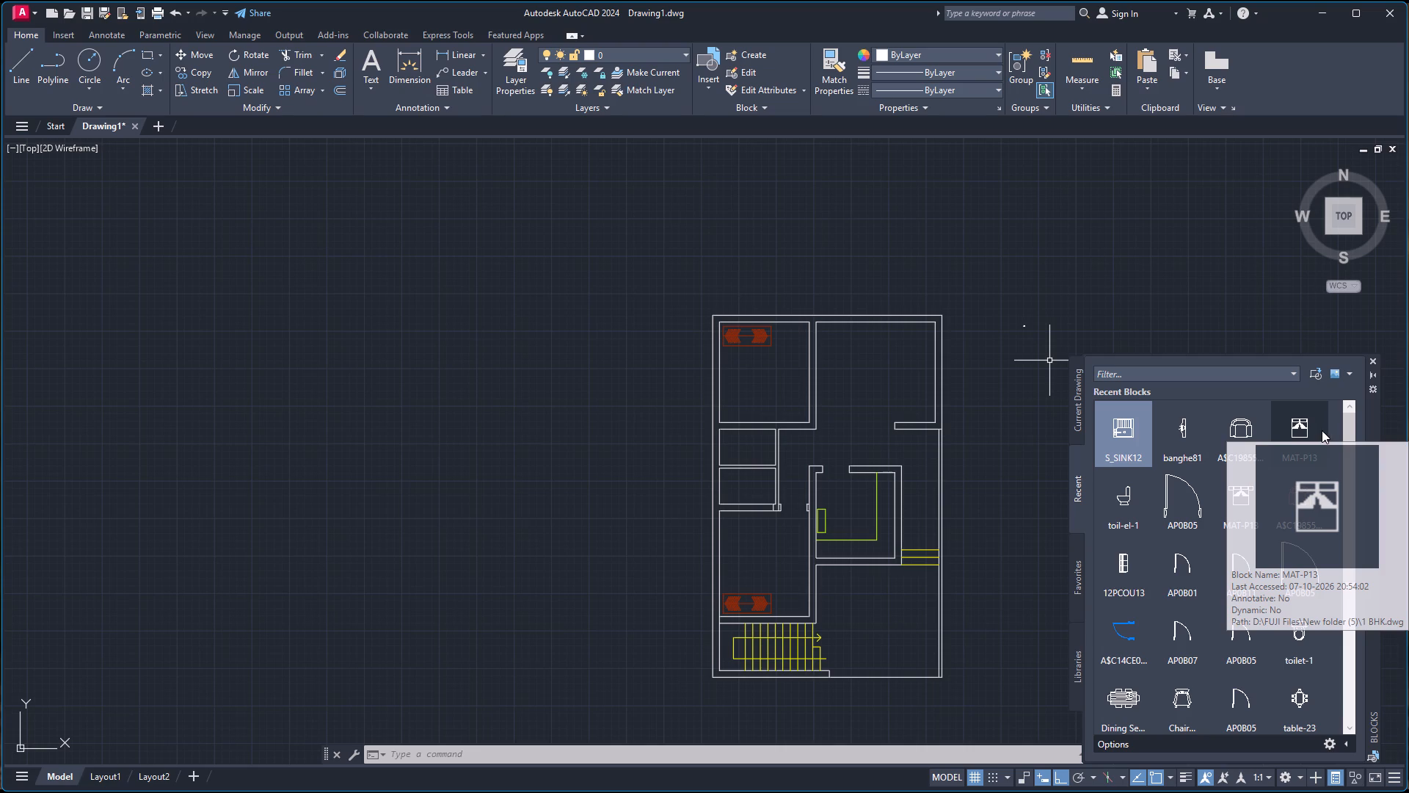
Insert the recent bed block MAT-P13 beside the sink block, to the right of the floor plan.
{"action": "left_click_drag", "start_coordinate": [1307, 431], "coordinate": [1110, 311]}
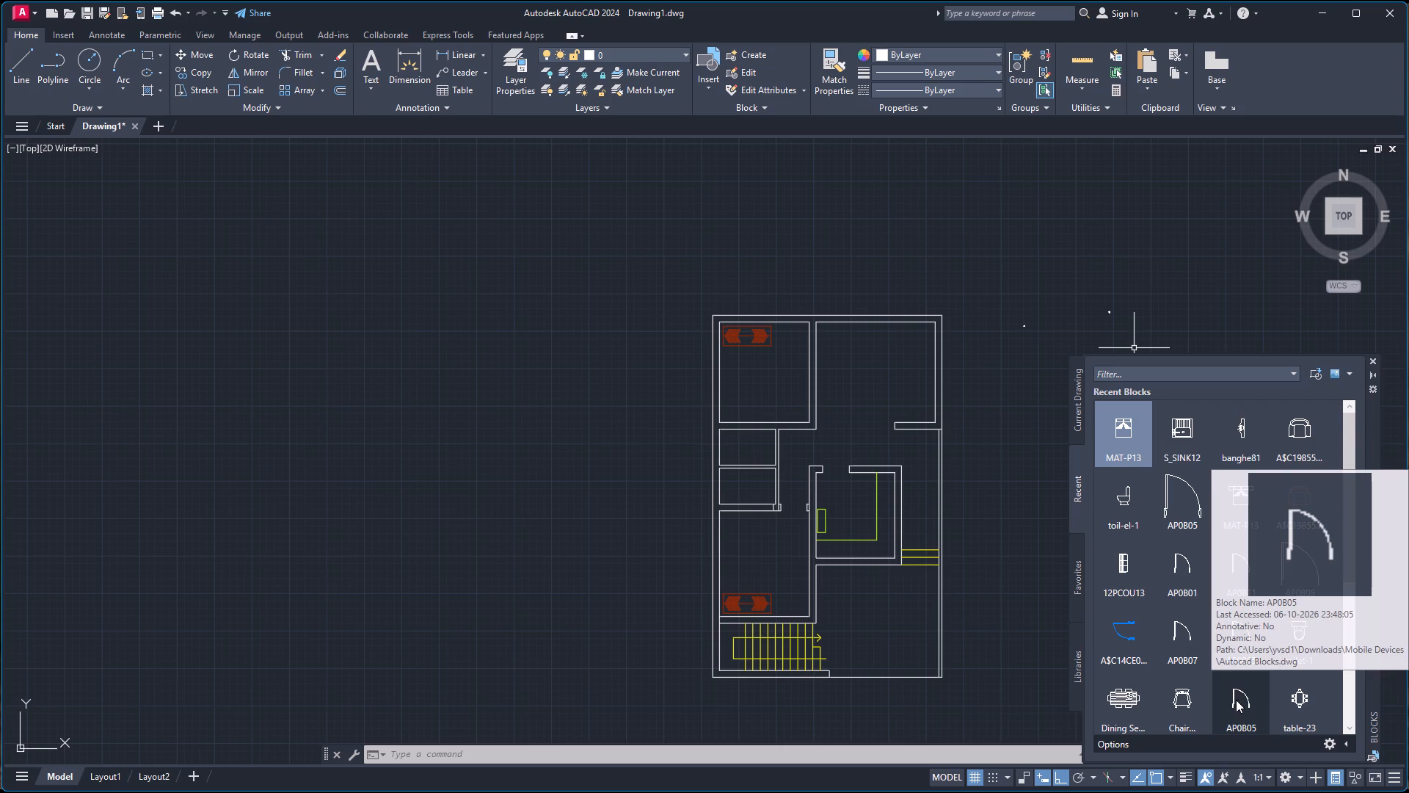
Insert the recent door block AP0B05 with its left jamb in the empty area to the left of the floor plan.
{"action": "left_click_drag", "start_coordinate": [1236, 700], "coordinate": [476, 427]}
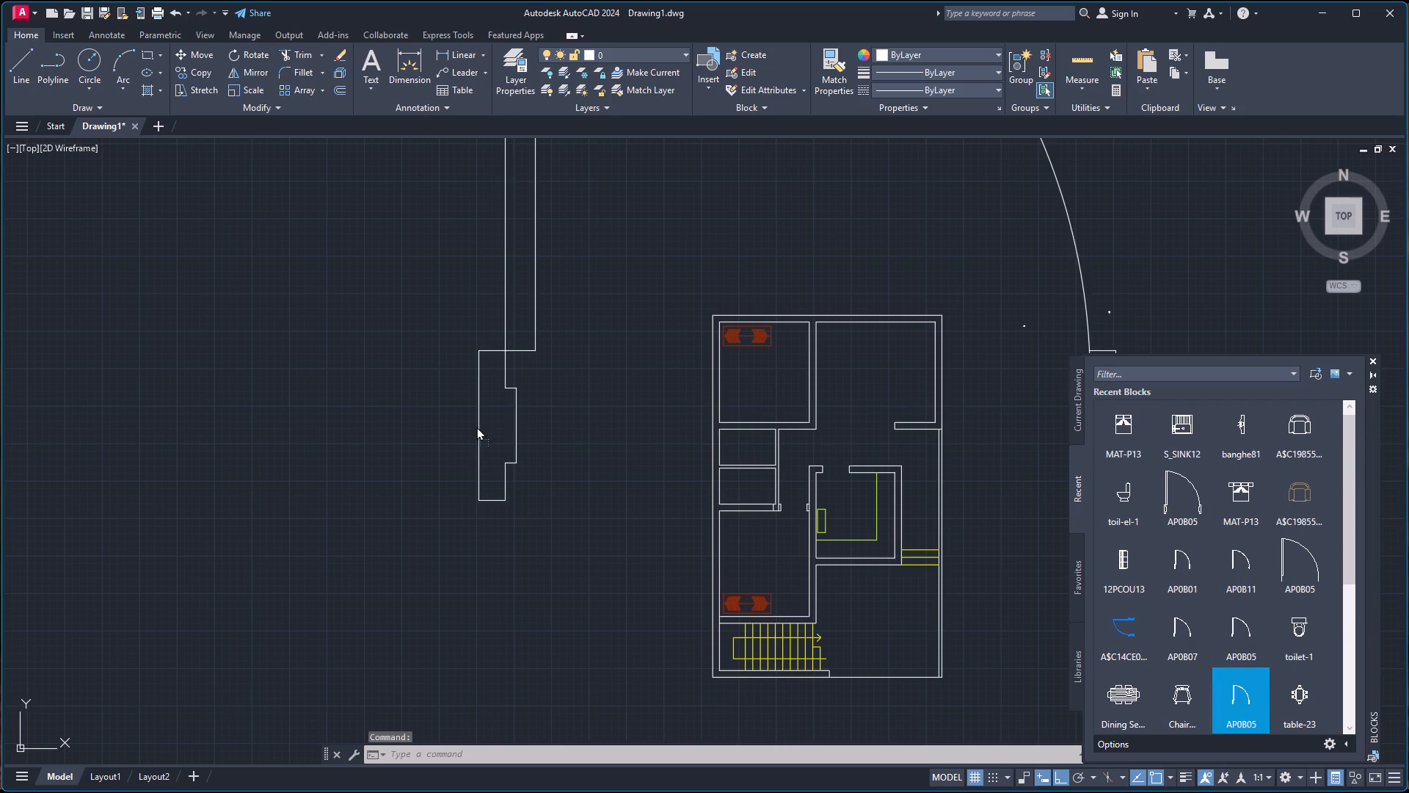
{"action": "left_click_drag", "start_coordinate": [476, 427], "coordinate": [401, 459]}
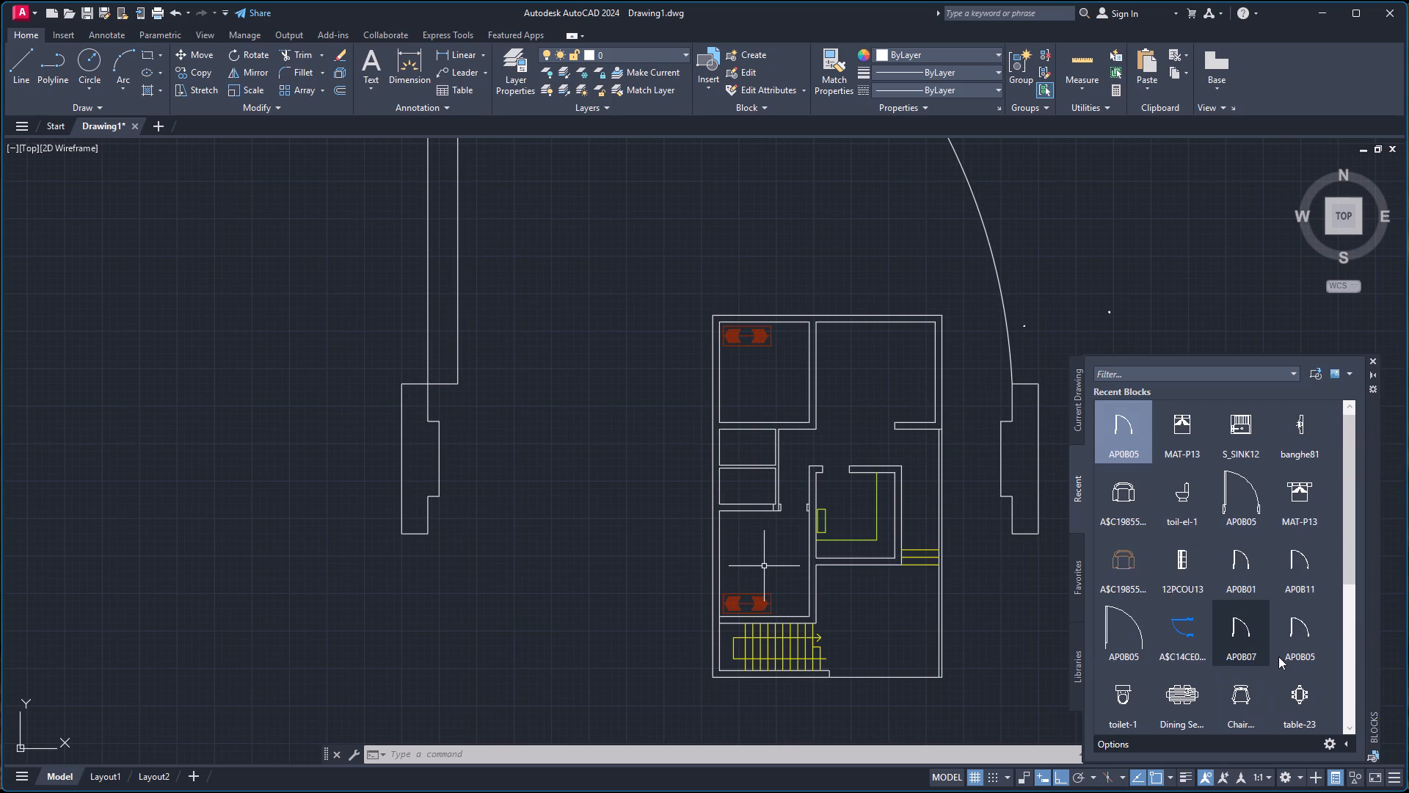
{"action": "left_click_drag", "start_coordinate": [1124, 630], "coordinate": [1041, 640]}
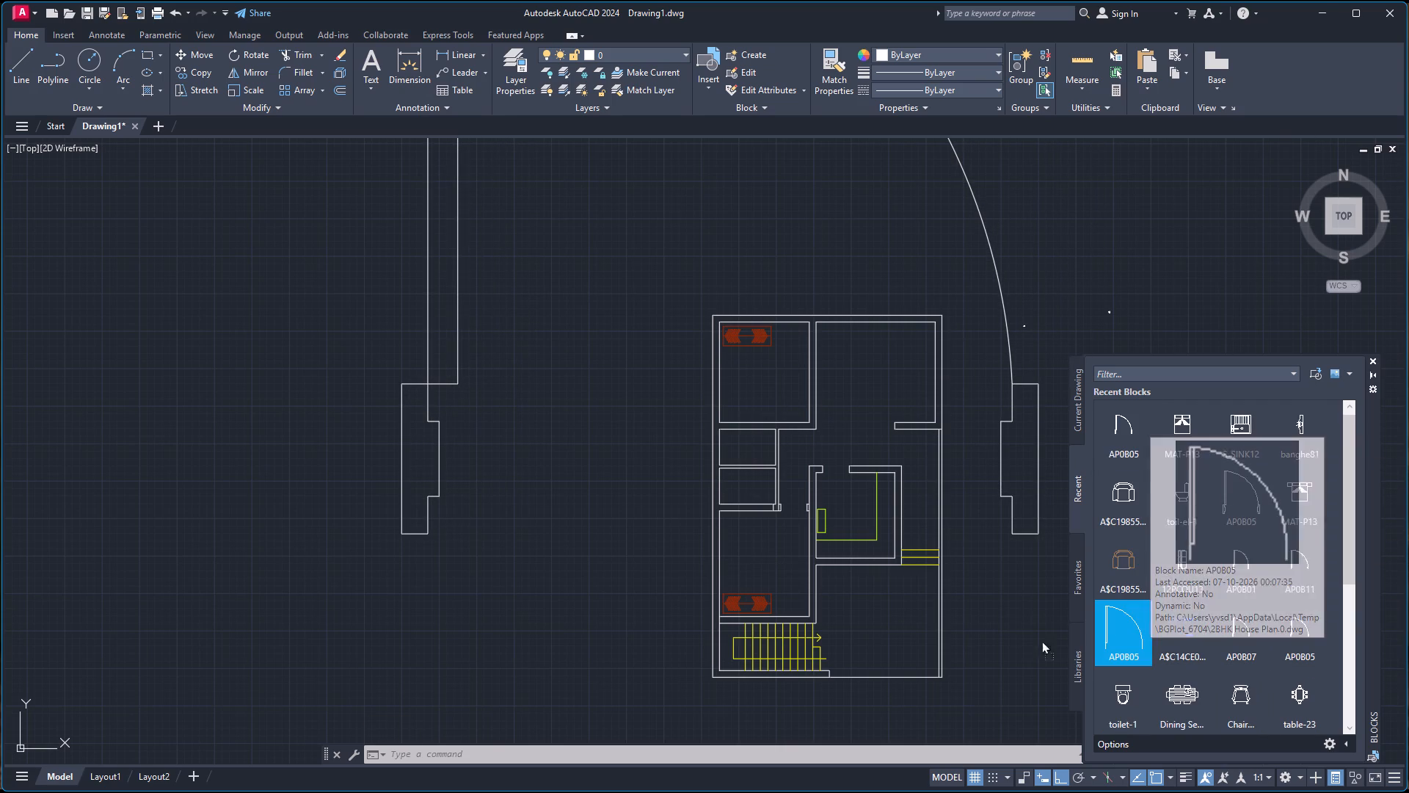
{"action": "left_click_drag", "start_coordinate": [1041, 640], "coordinate": [1108, 628]}
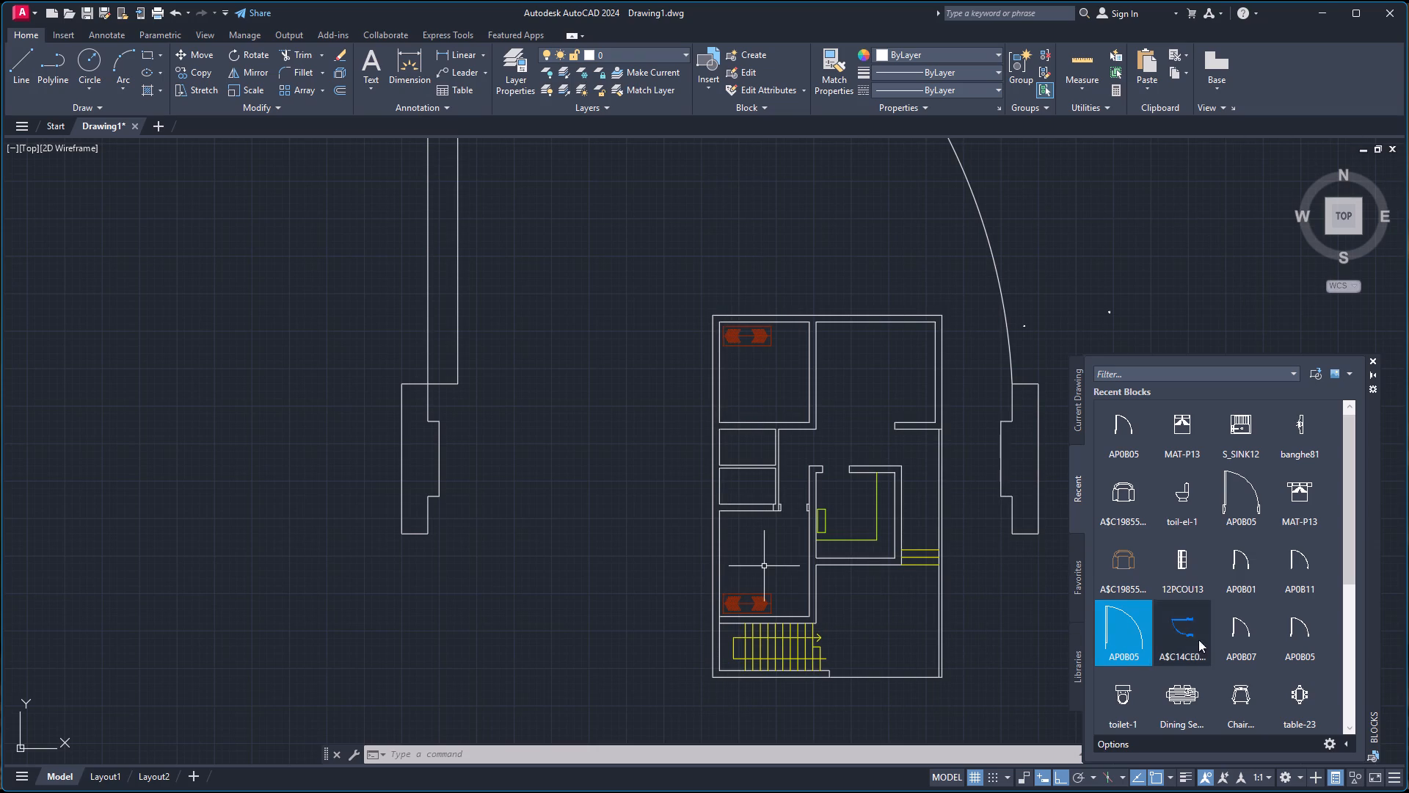
Insert the recent three-seat sofa block 12PCOU09 outside the floor plan, beyond its lower right corner.
{"action": "scroll", "coordinate": [1241, 648], "scroll_direction": "down", "scroll_amount": 4}
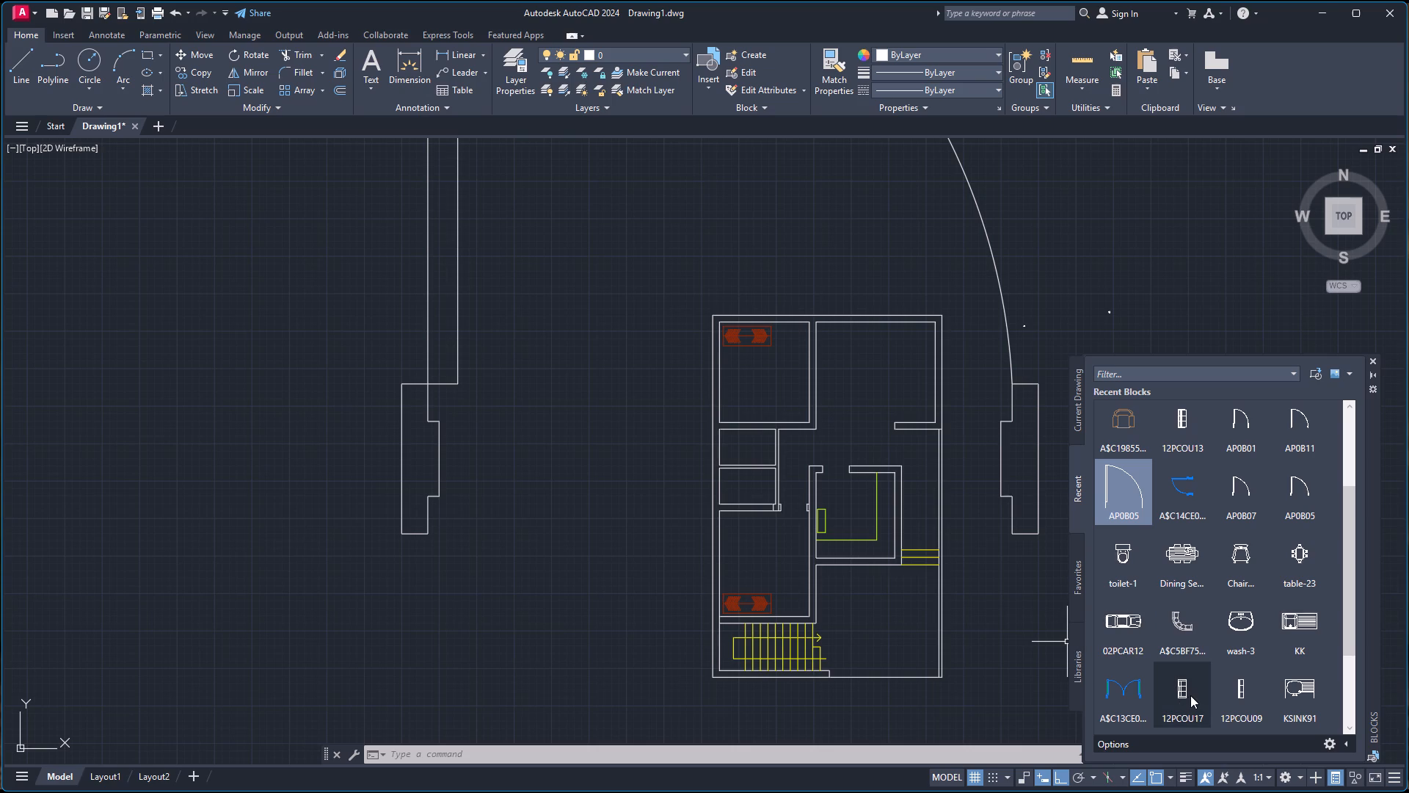
{"action": "left_click_drag", "start_coordinate": [1248, 685], "coordinate": [1217, 684]}
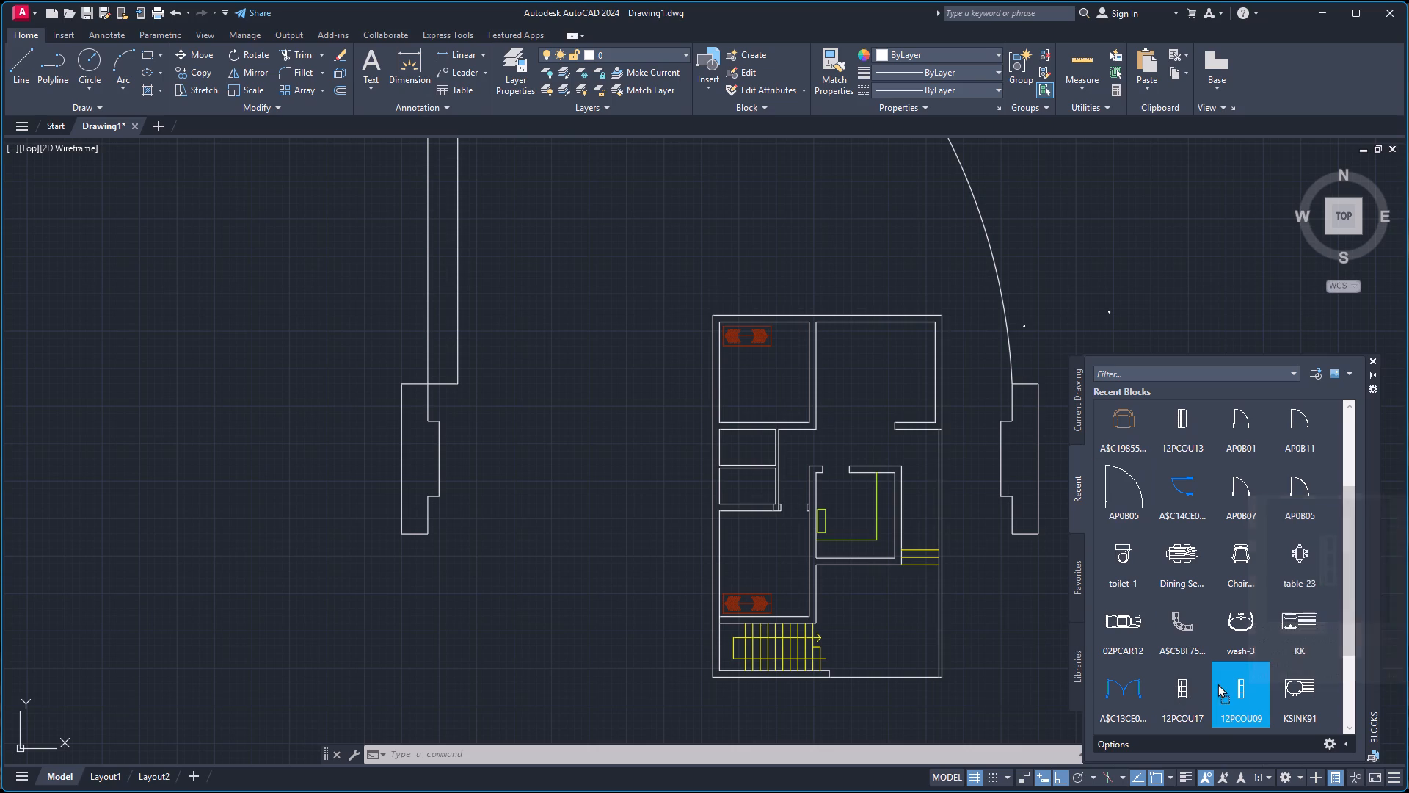
{"action": "left_click_drag", "start_coordinate": [1217, 684], "coordinate": [1005, 681]}
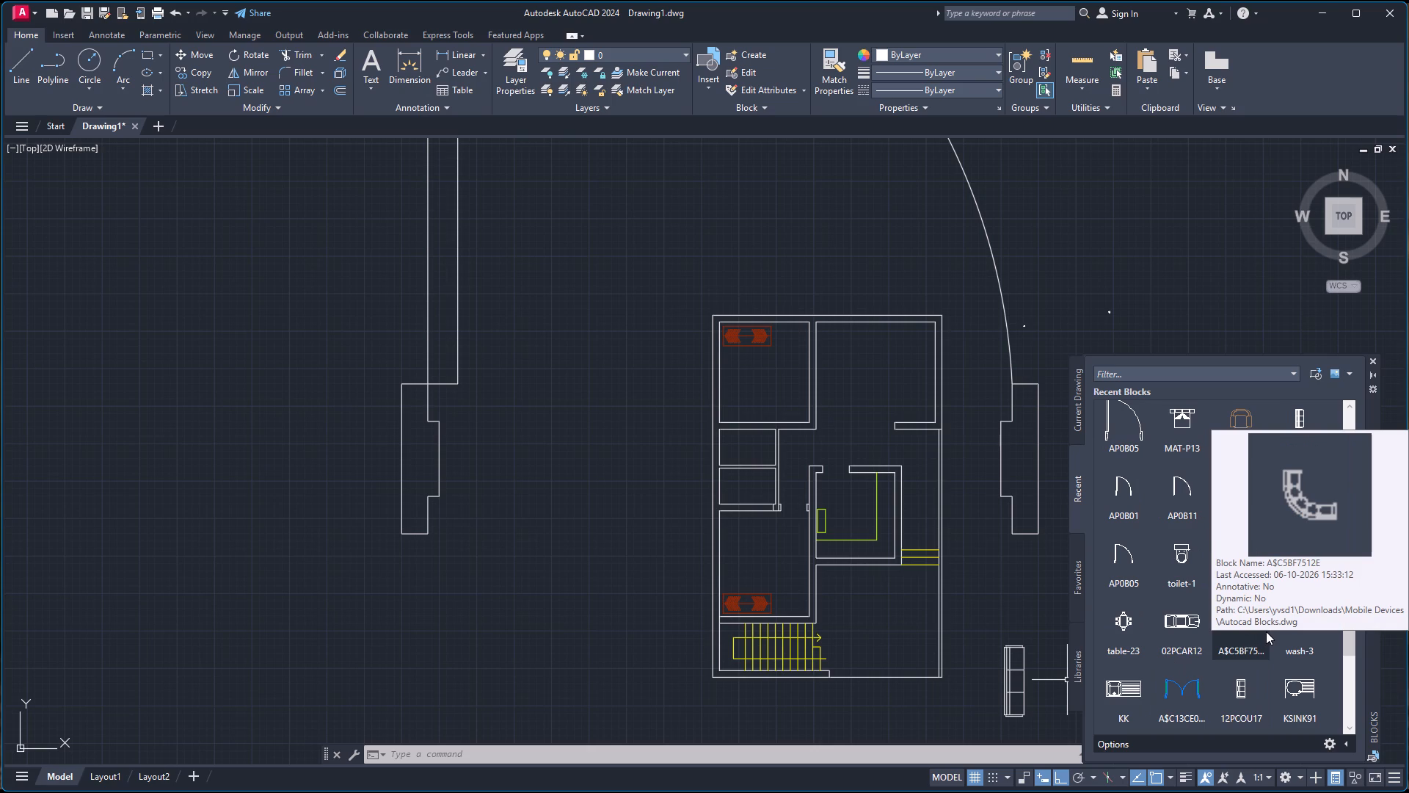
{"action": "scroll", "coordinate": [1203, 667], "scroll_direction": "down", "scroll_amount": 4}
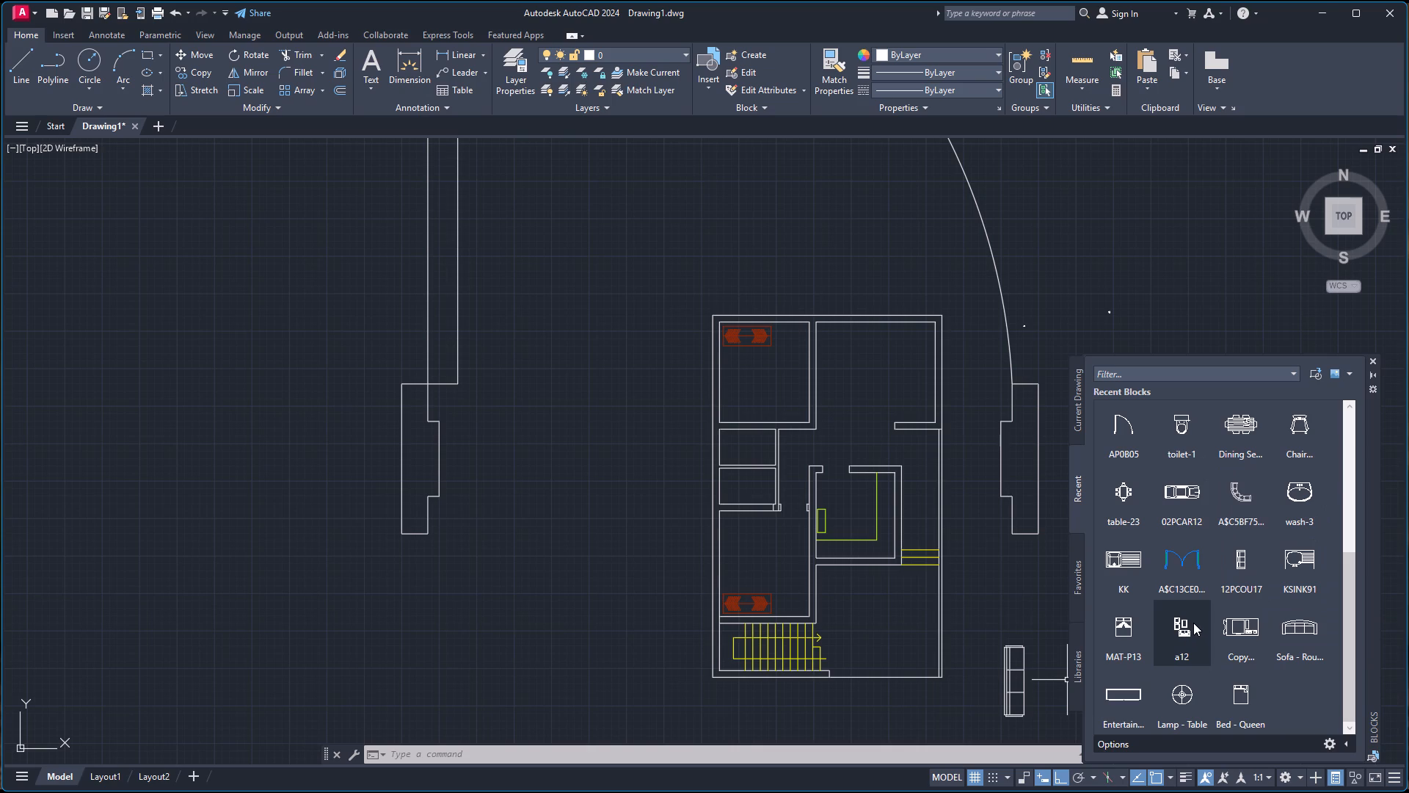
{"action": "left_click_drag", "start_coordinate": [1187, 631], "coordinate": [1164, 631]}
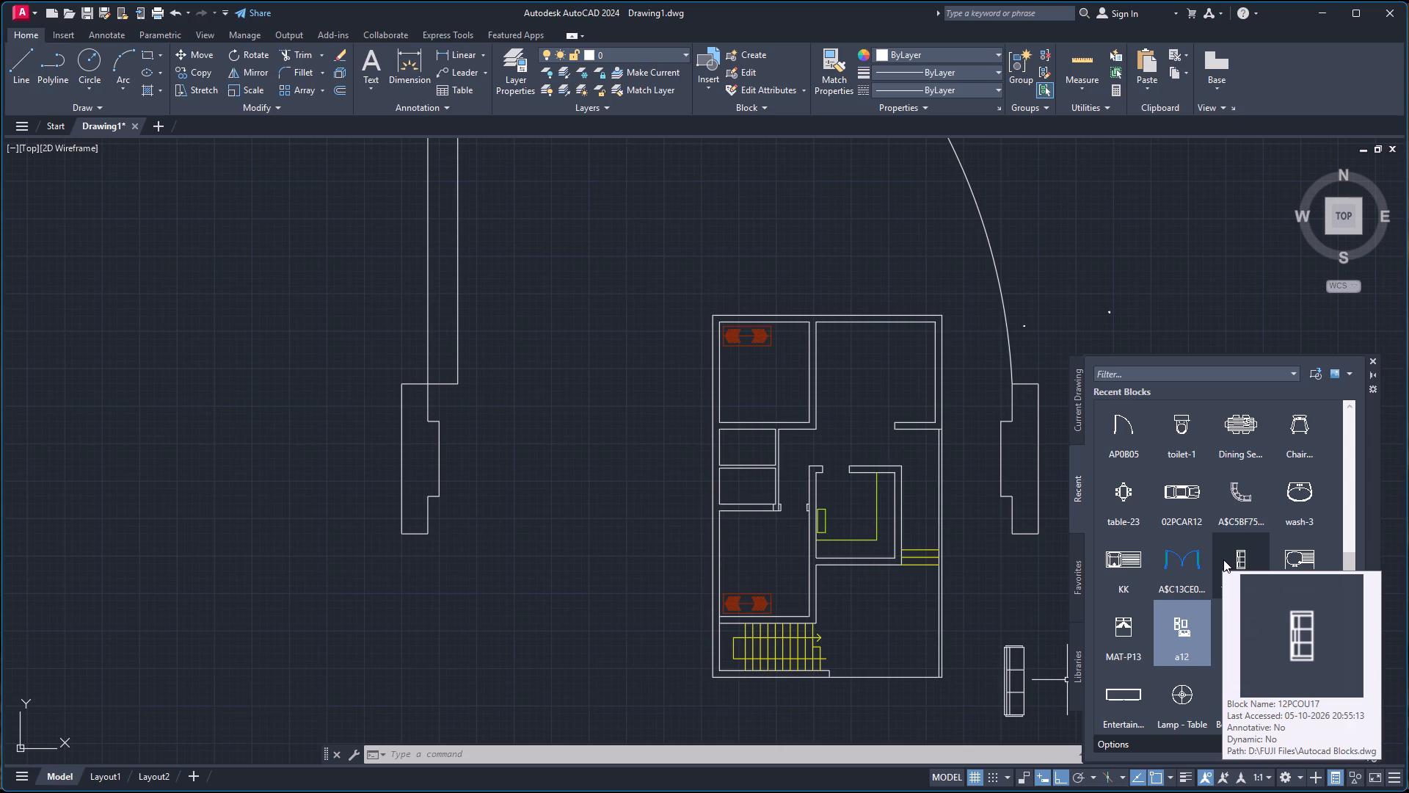
Insert the recent block banghe81 between the floor plan's lower right corner and the sofa block.
{"action": "scroll", "coordinate": [1223, 560], "scroll_direction": "up", "scroll_amount": 14}
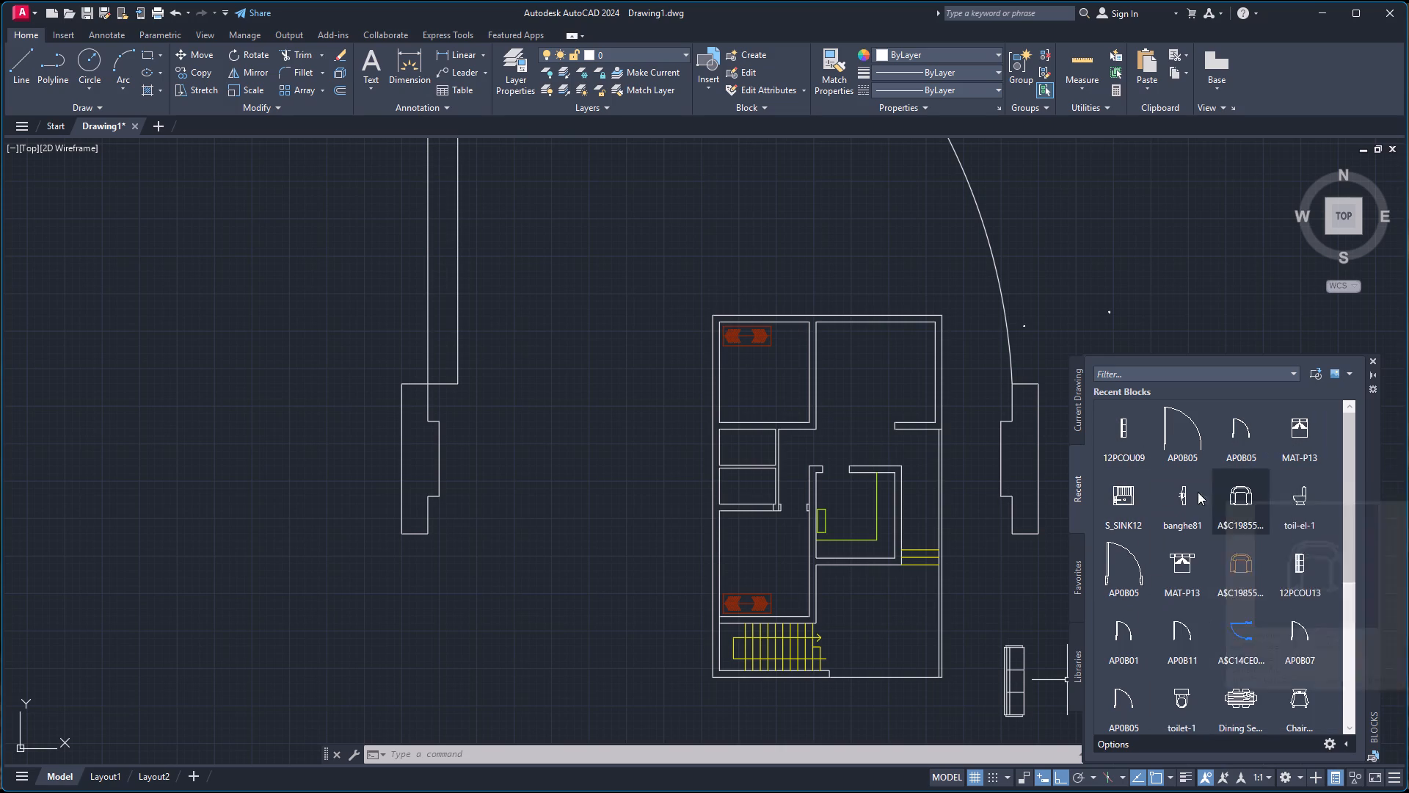
{"action": "left_click_drag", "start_coordinate": [1179, 498], "coordinate": [977, 702]}
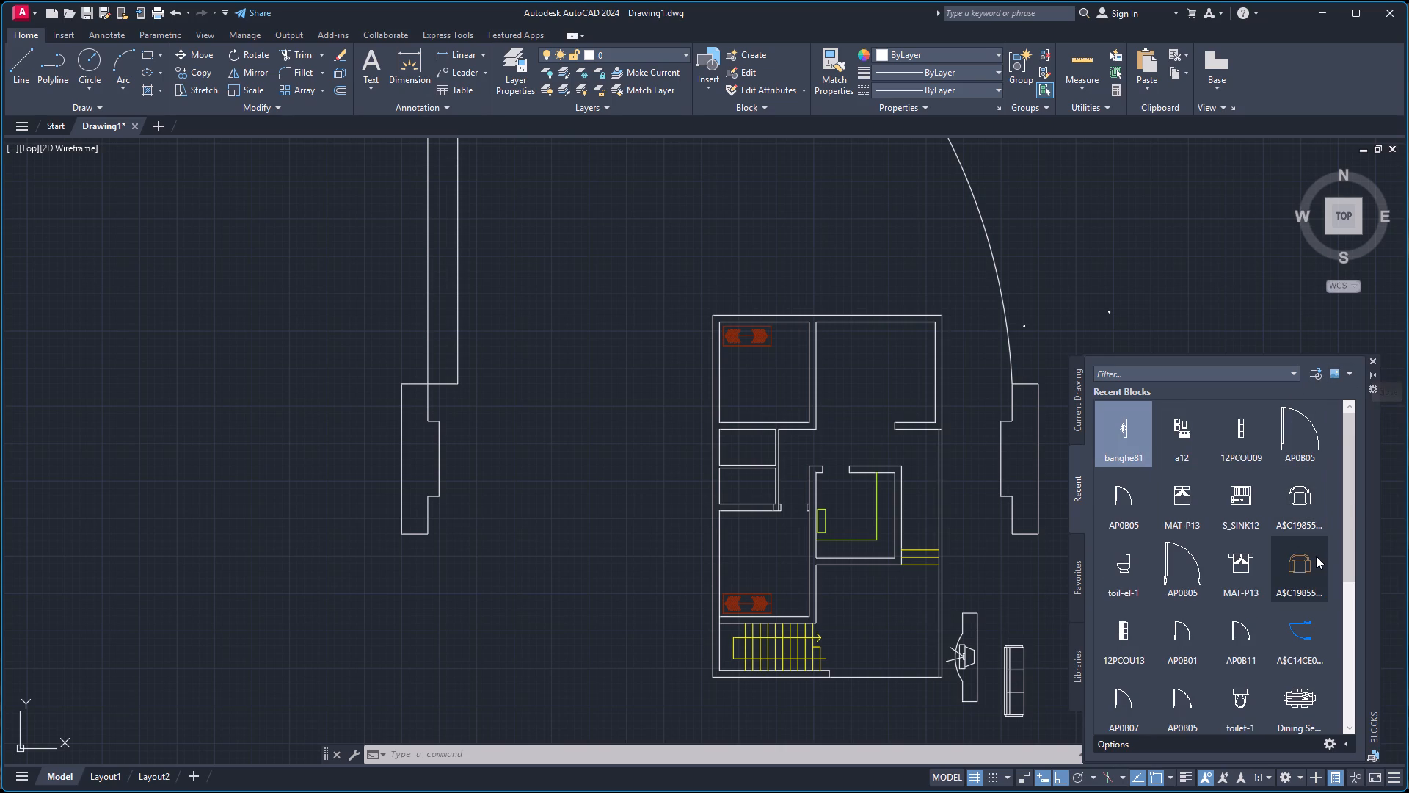
Insert the recent white armchair block A$C19855… just above the sofa block, outside the floor plan.
{"action": "left_click_drag", "start_coordinate": [1309, 495], "coordinate": [1005, 604]}
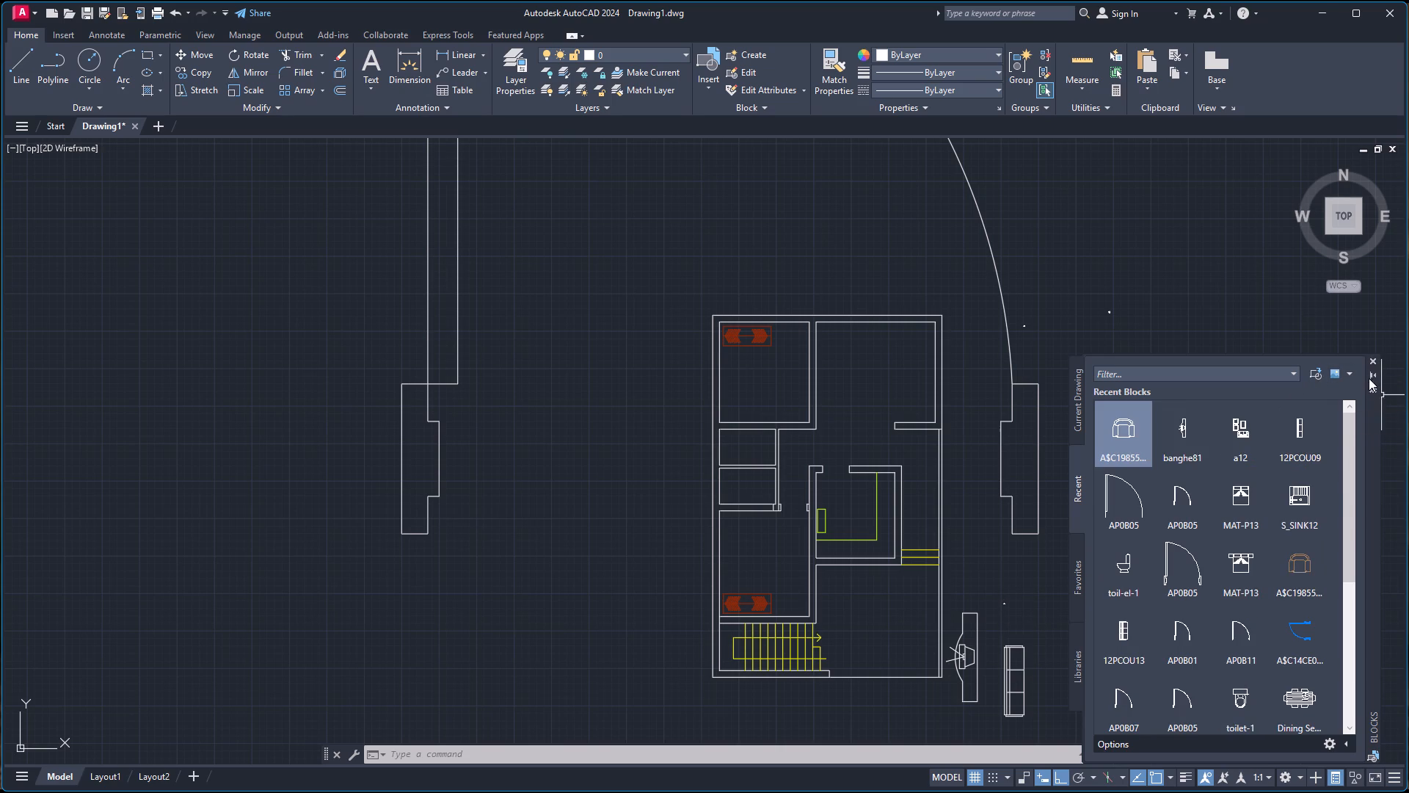
{"action": "left_click", "coordinate": [1375, 360]}
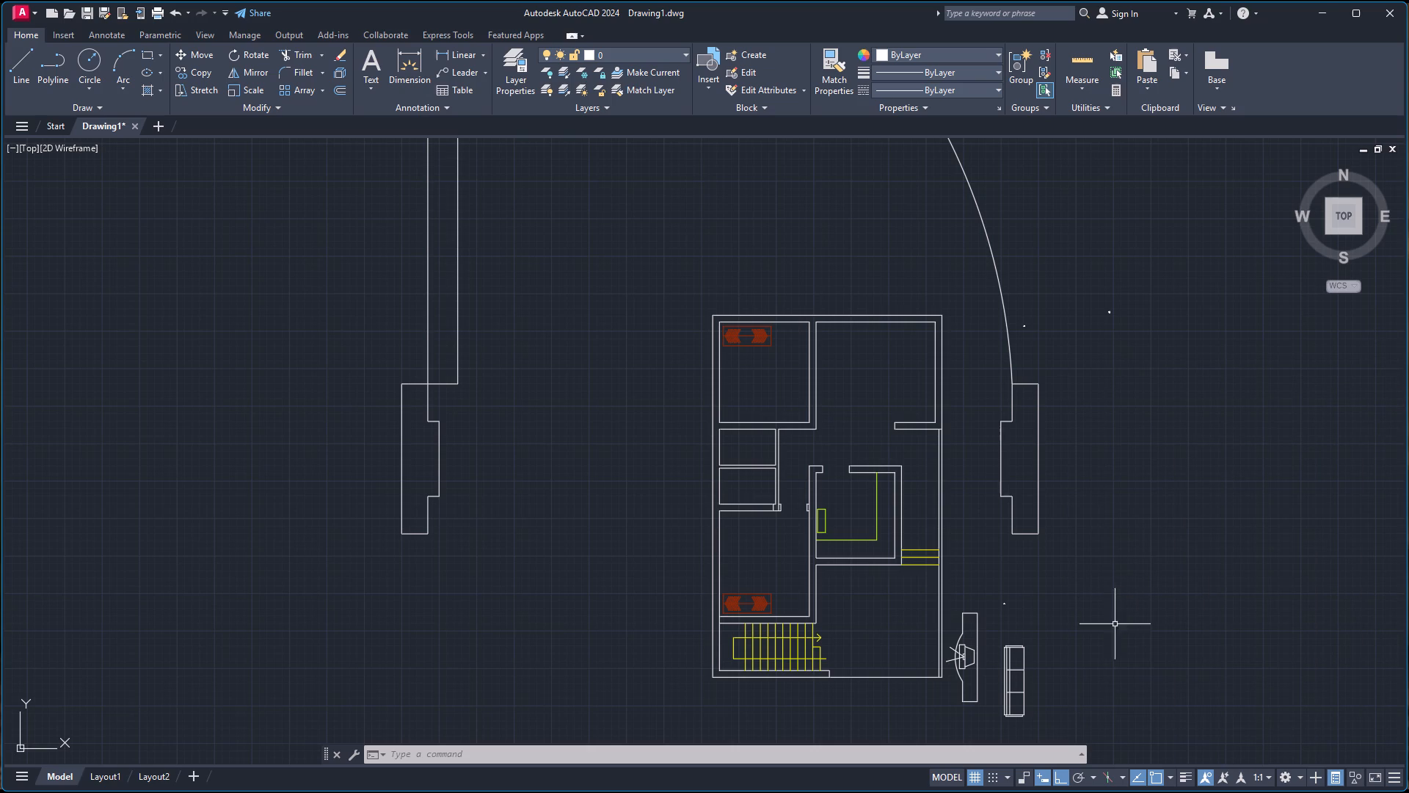
Rotate the sofa block 90 degrees about the midpoint of its back edge so it lies horizontally.
{"action": "left_click", "coordinate": [1006, 659]}
{"action": "type", "text": "ro"}
{"action": "key", "text": "Return"}
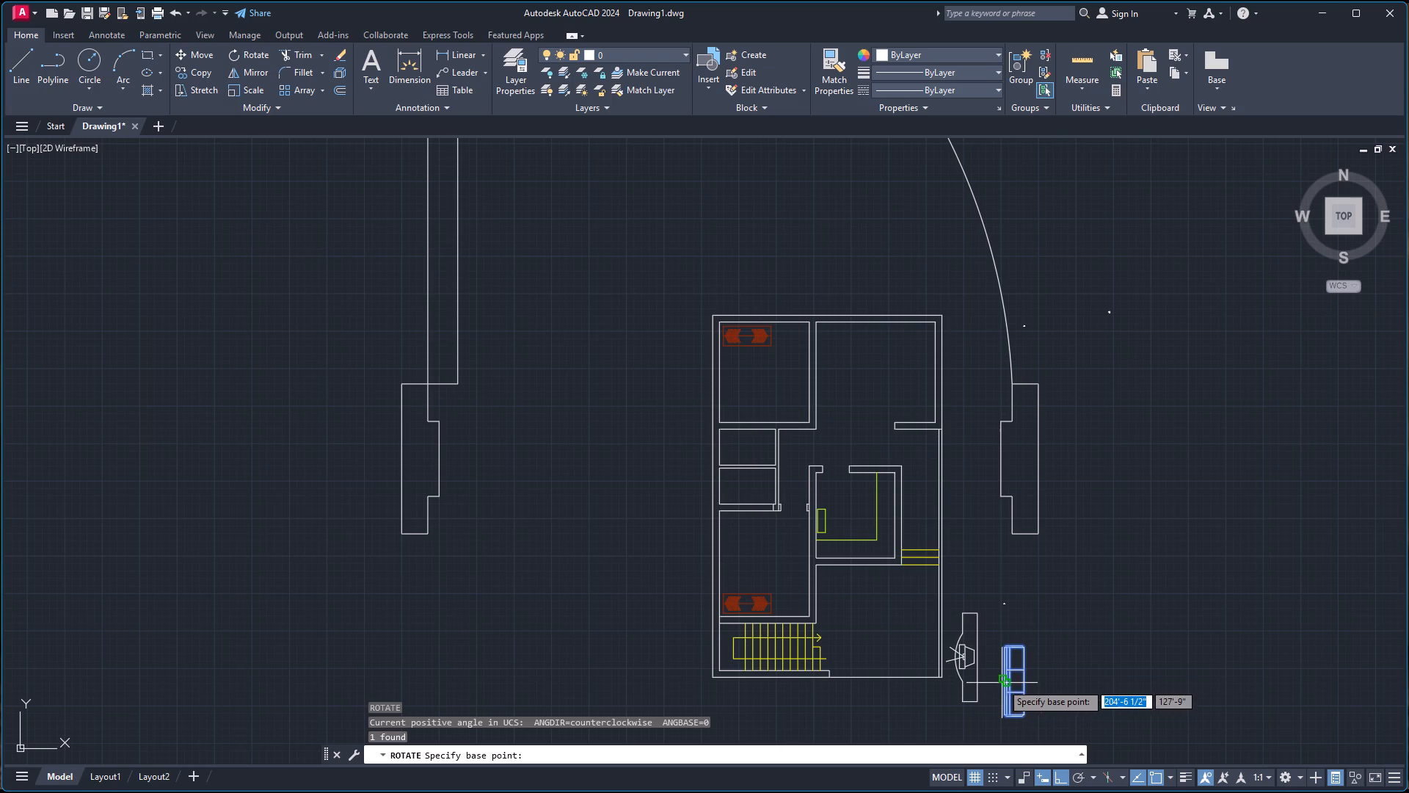
{"action": "left_click", "coordinate": [1002, 683]}
{"action": "left_click", "coordinate": [1008, 632]}
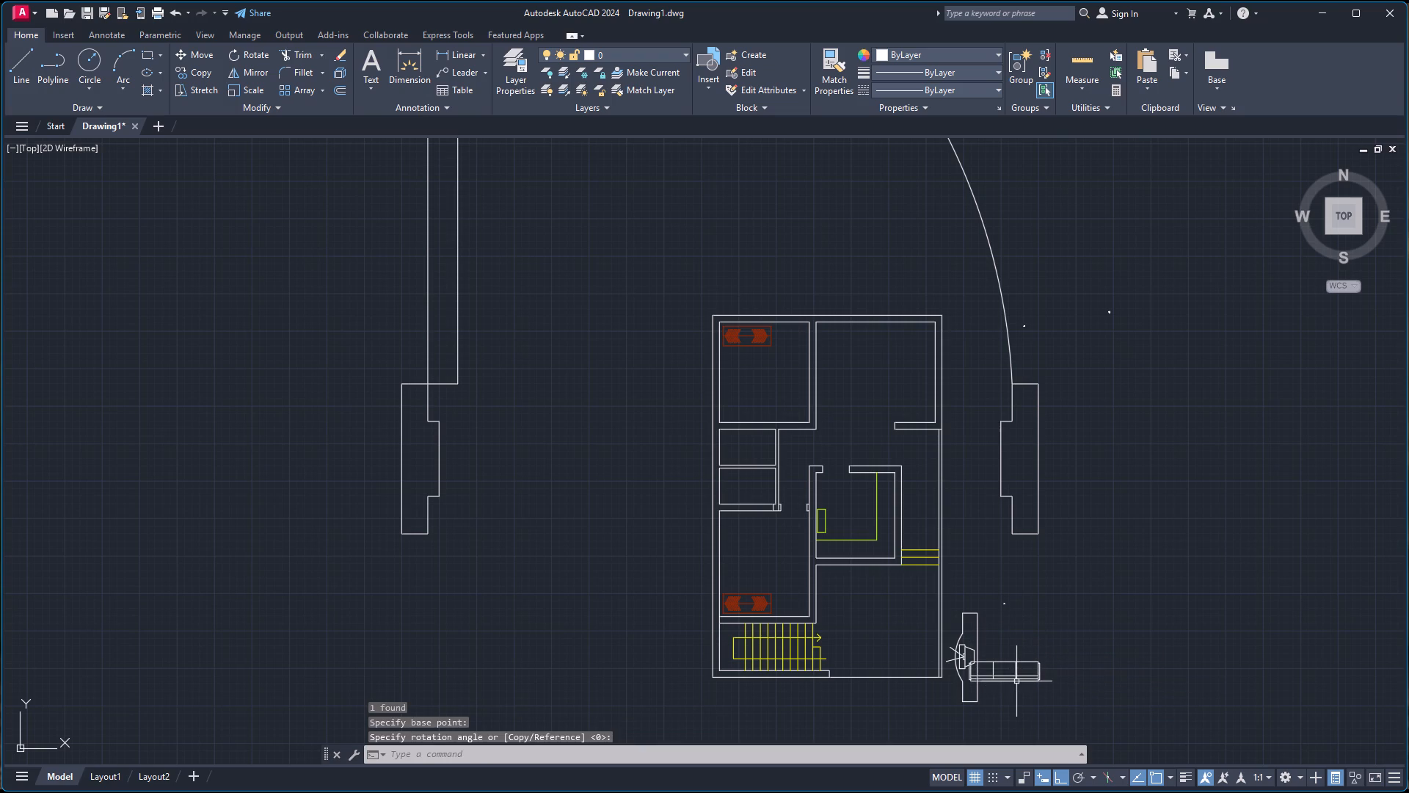
Move the sofa by its back-edge midpoint into the upper-right room, just above the lower wall stub, with ortho off.
{"action": "left_click", "coordinate": [1016, 681]}
{"action": "left_click", "coordinate": [1008, 681]}
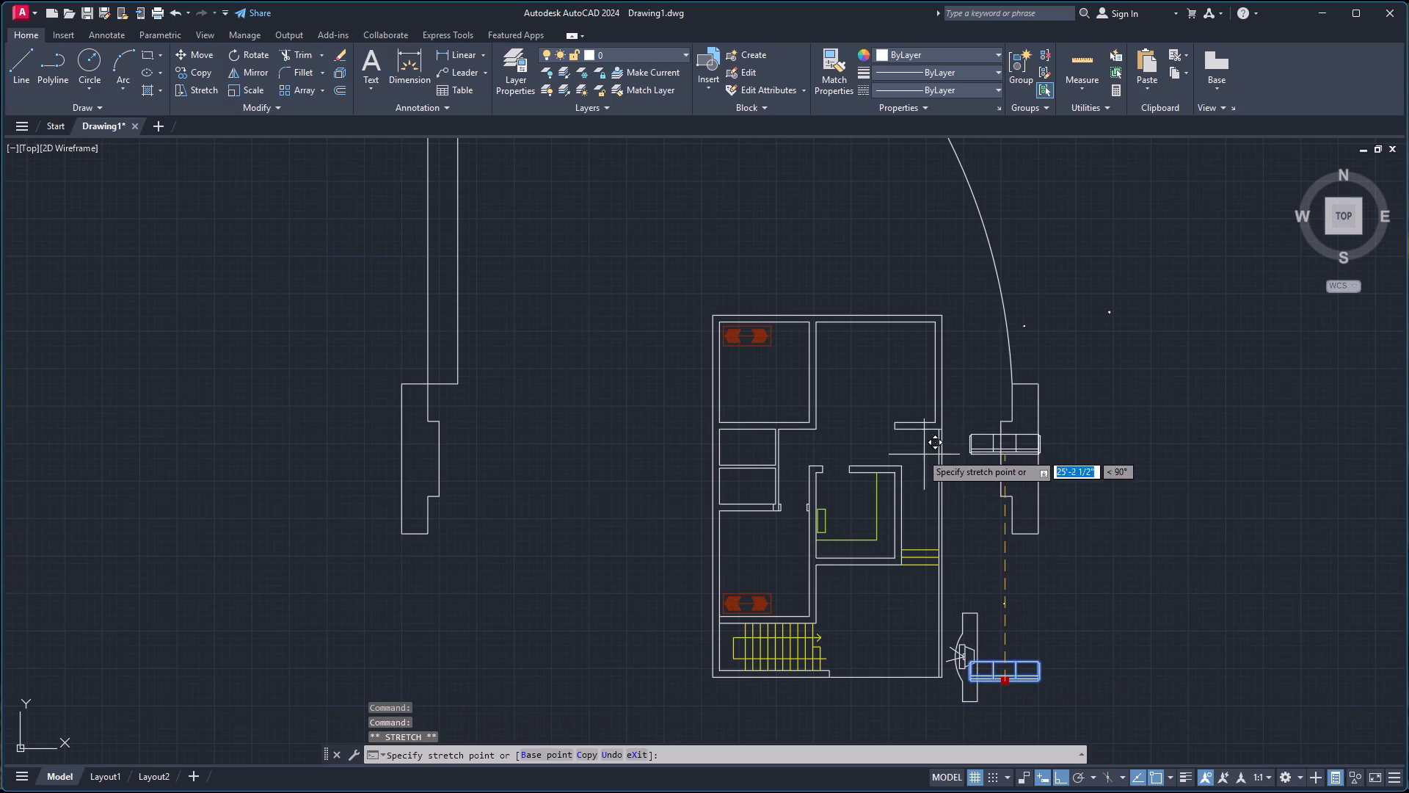
{"action": "key", "text": "F8"}
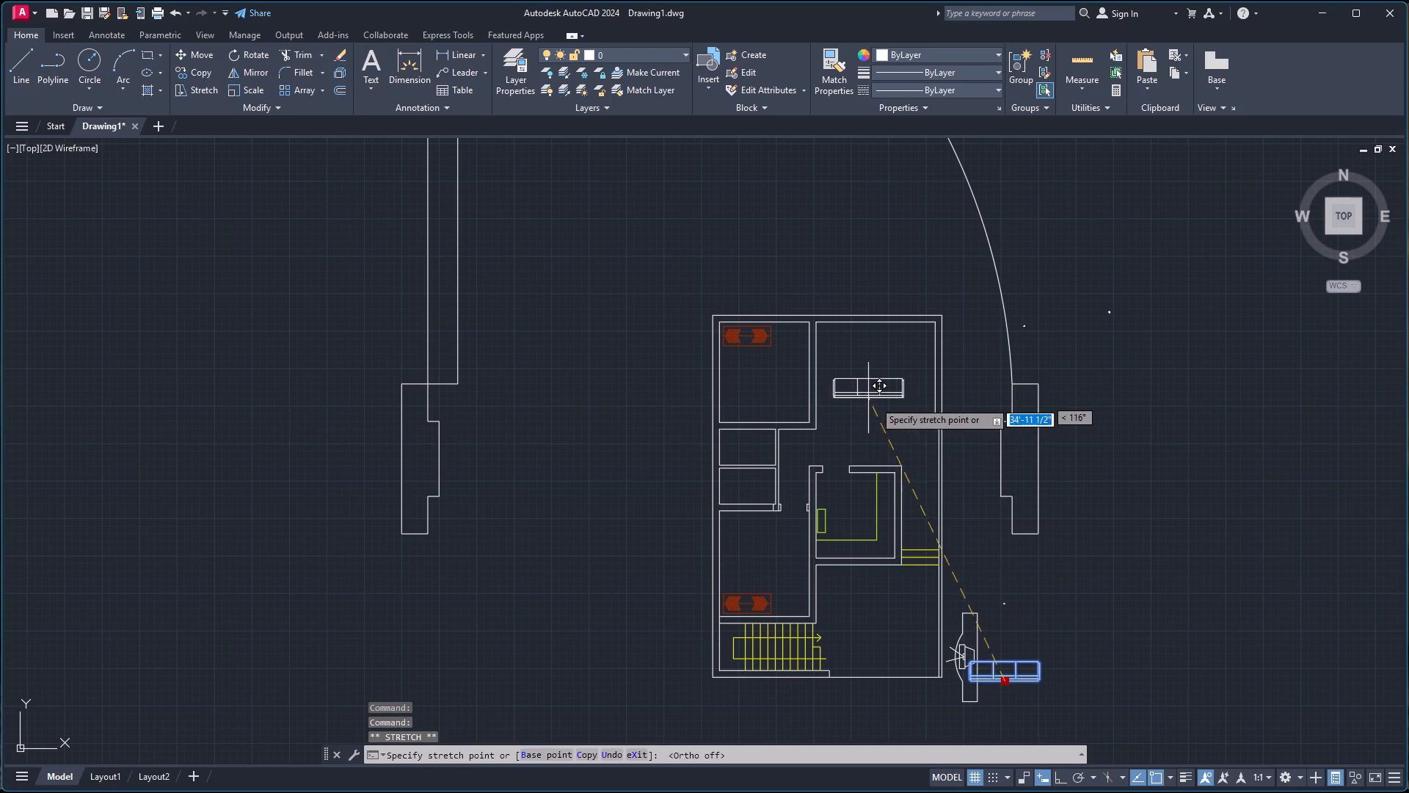
{"action": "scroll", "coordinate": [885, 405], "scroll_direction": "up", "scroll_amount": 2}
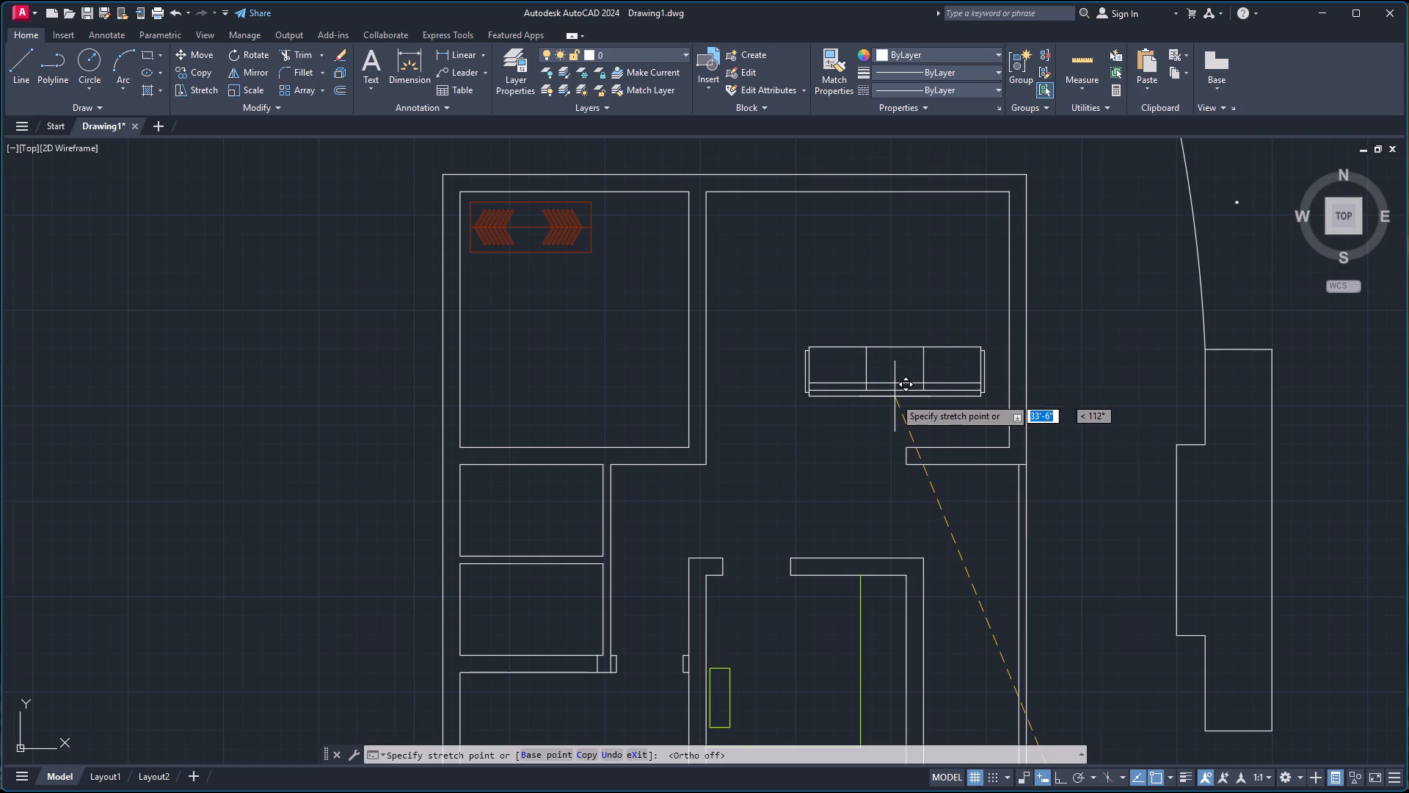
{"action": "left_click", "coordinate": [895, 408]}
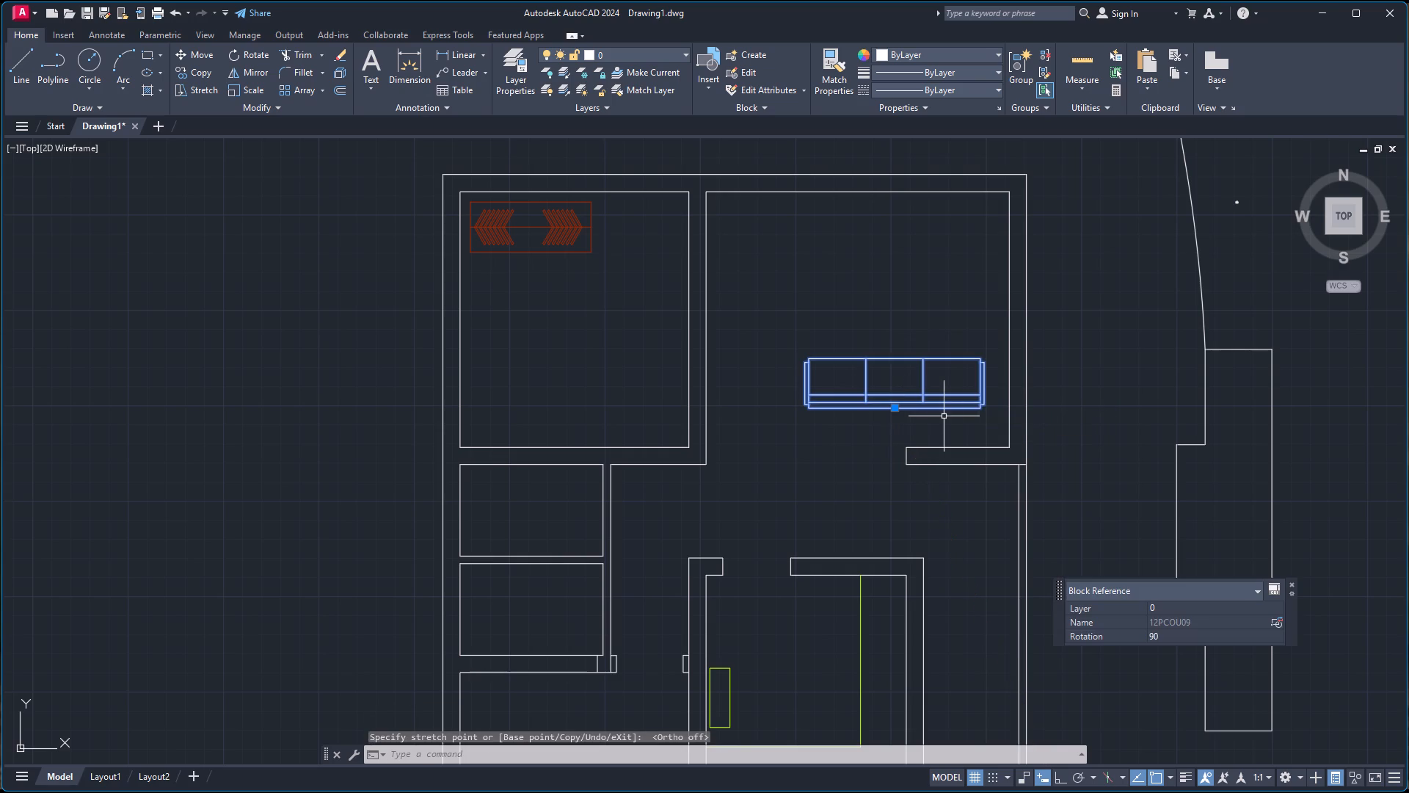
{"action": "key", "text": "Escape"}
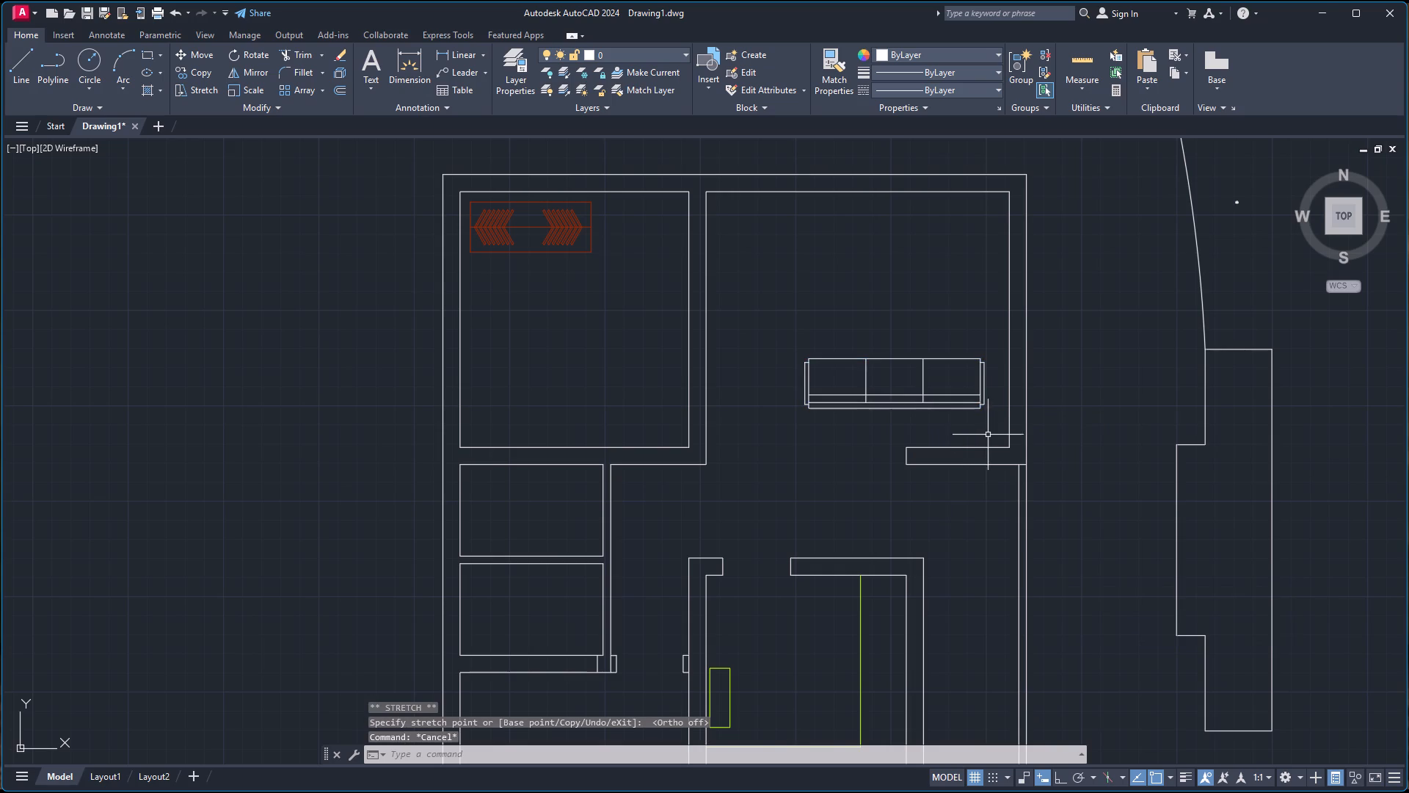
Scale the sofa down from its back-edge midpoint with ortho on, picking the scale point about 2'-6" above it.
{"action": "left_click", "coordinate": [916, 406]}
{"action": "left_click", "coordinate": [918, 405]}
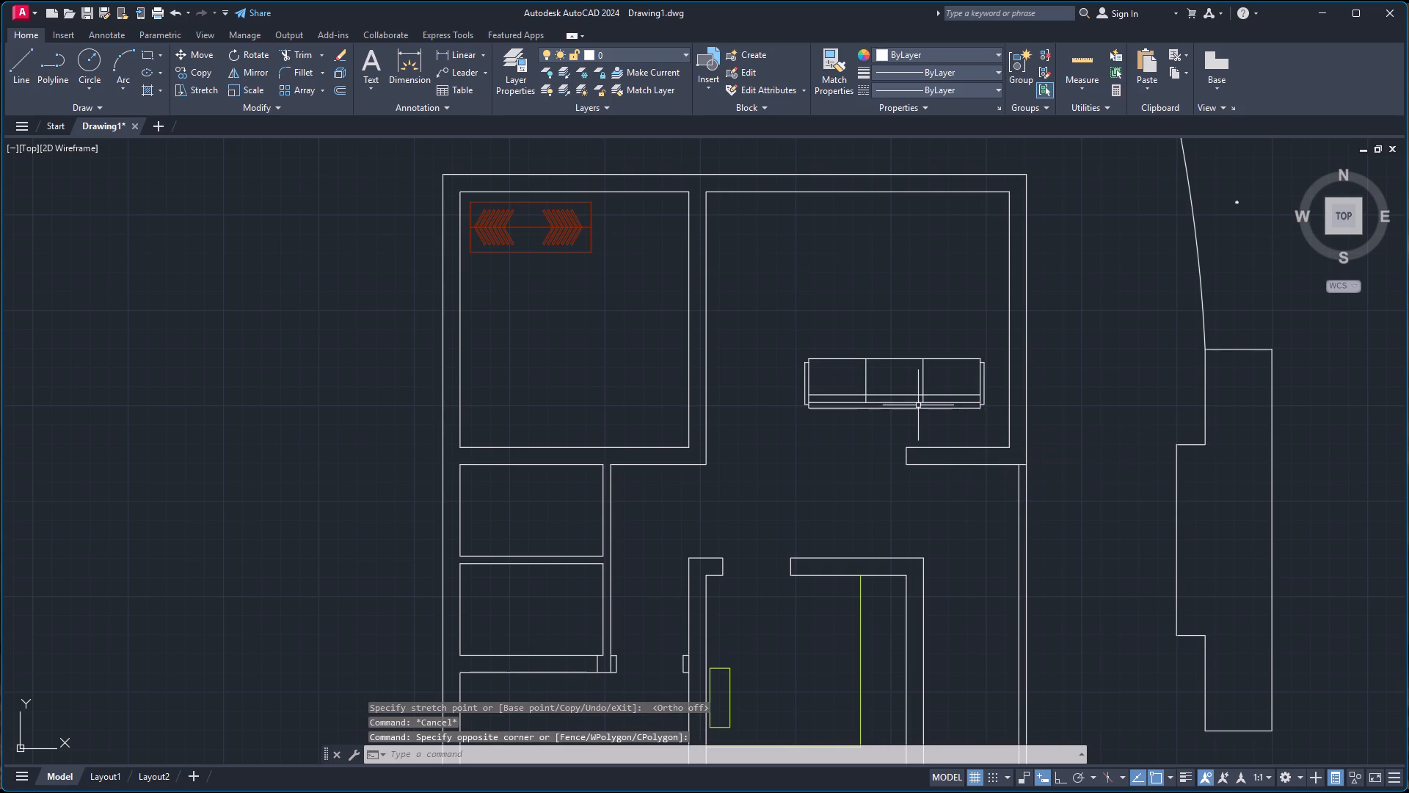
{"action": "left_click", "coordinate": [917, 403]}
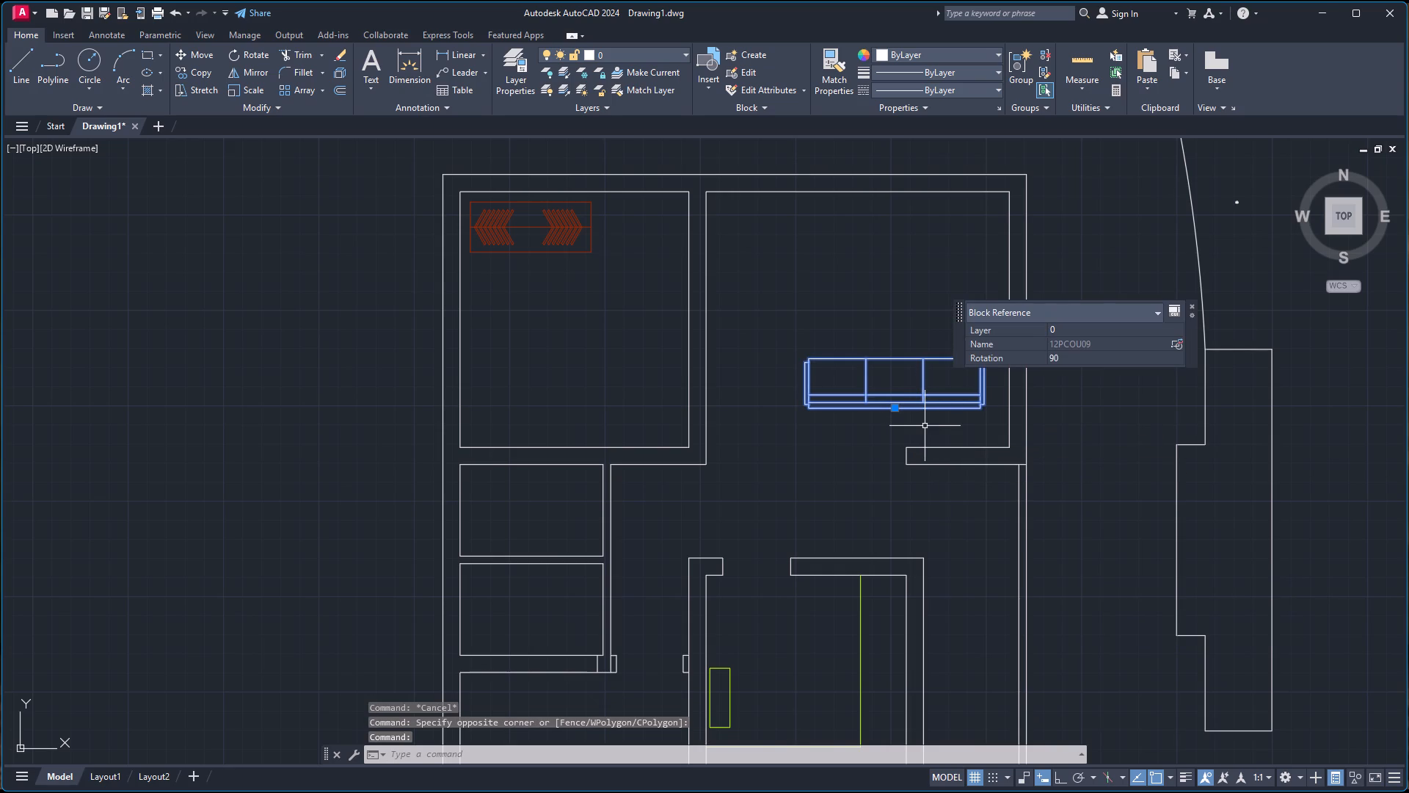
{"action": "type", "text": "sc"}
{"action": "key", "text": "Return"}
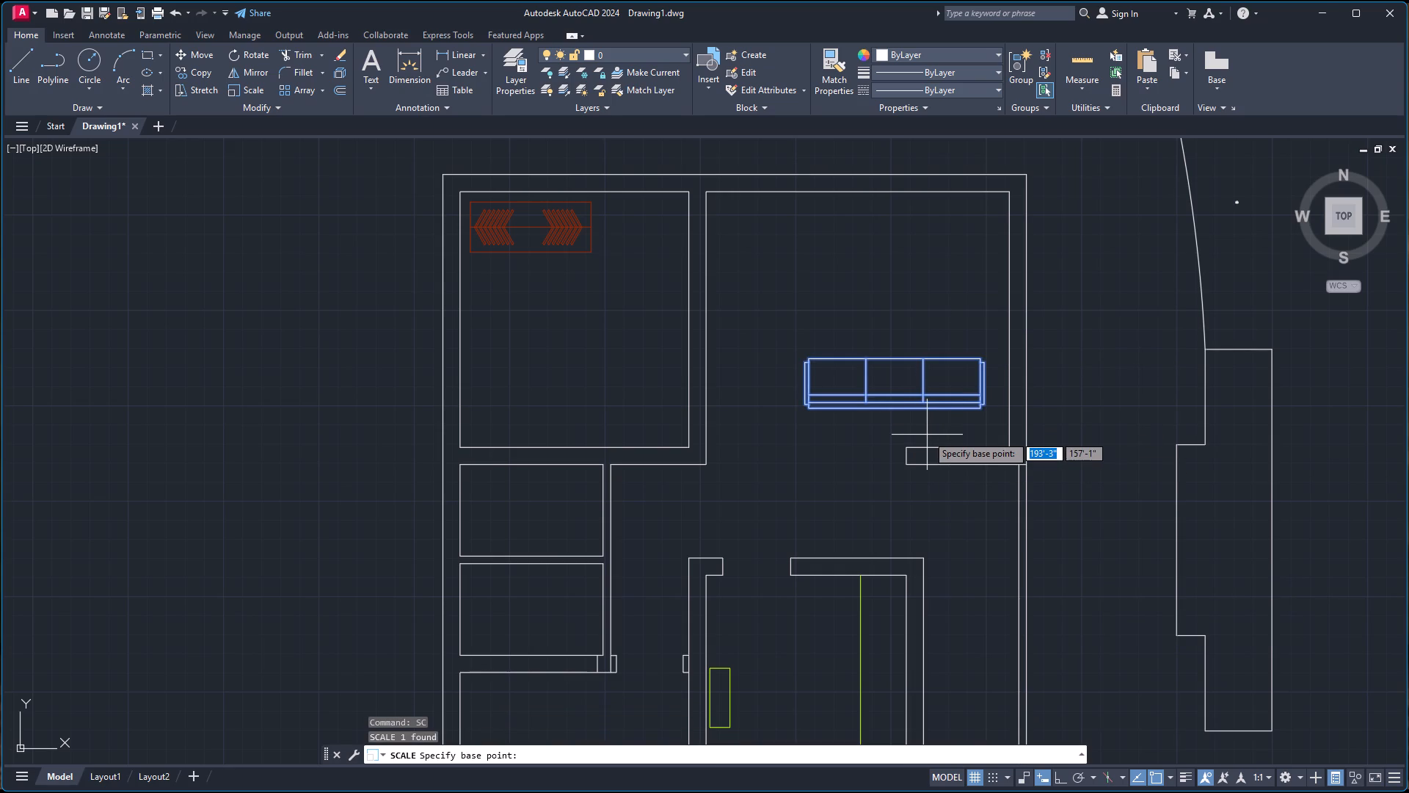
{"action": "scroll", "coordinate": [925, 434], "scroll_direction": "up", "scroll_amount": 3}
{"action": "left_click", "coordinate": [809, 324]}
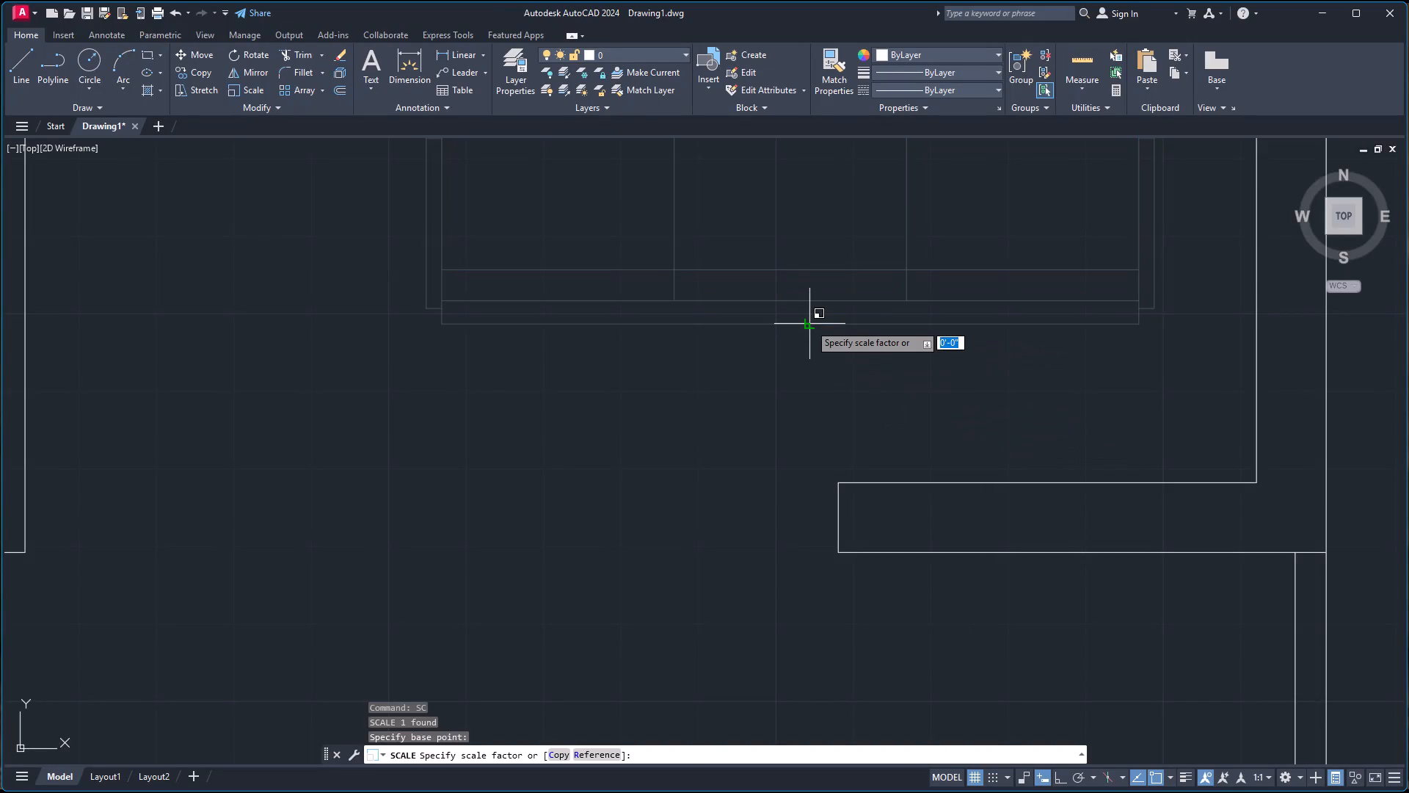
{"action": "scroll", "coordinate": [809, 323], "scroll_direction": "down", "scroll_amount": 2}
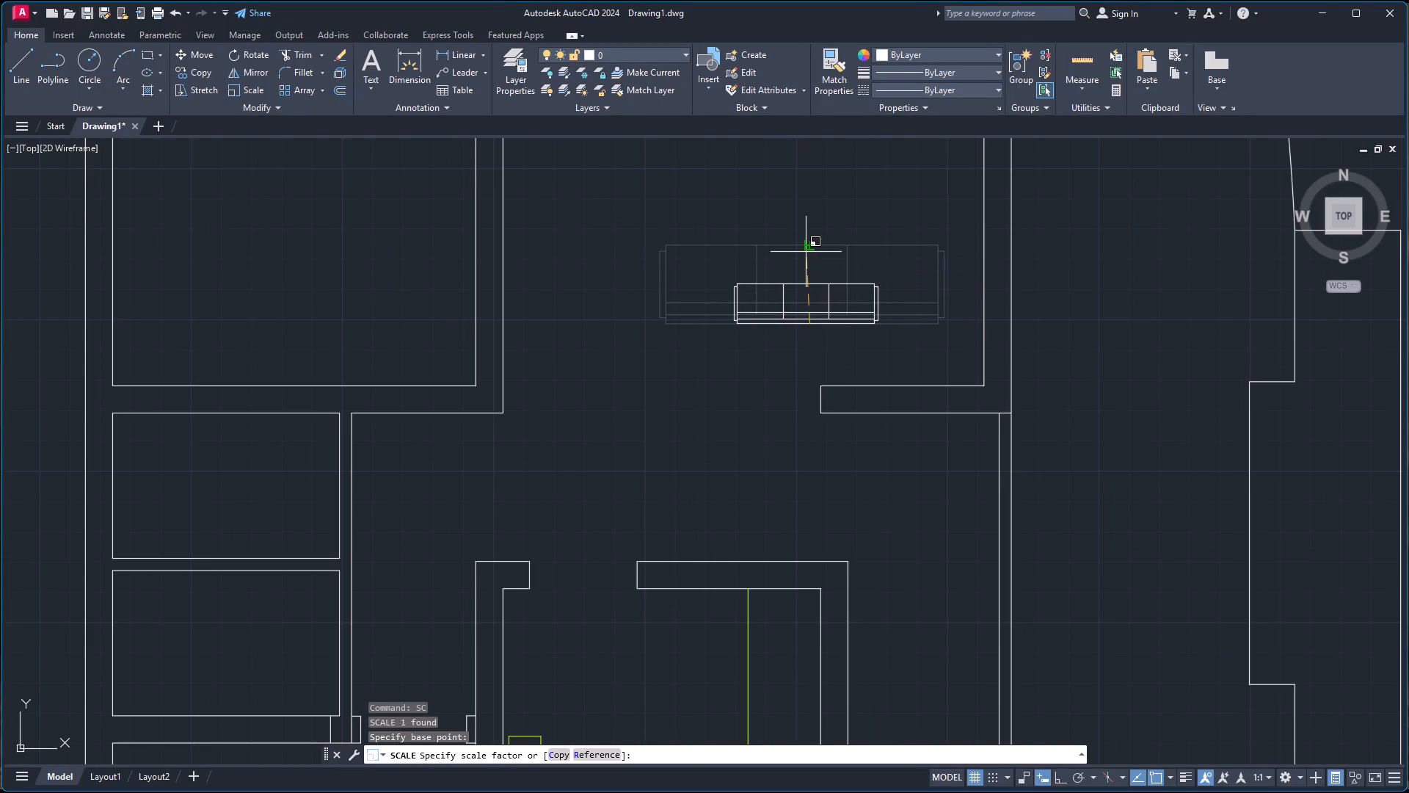
{"action": "key", "text": "F8"}
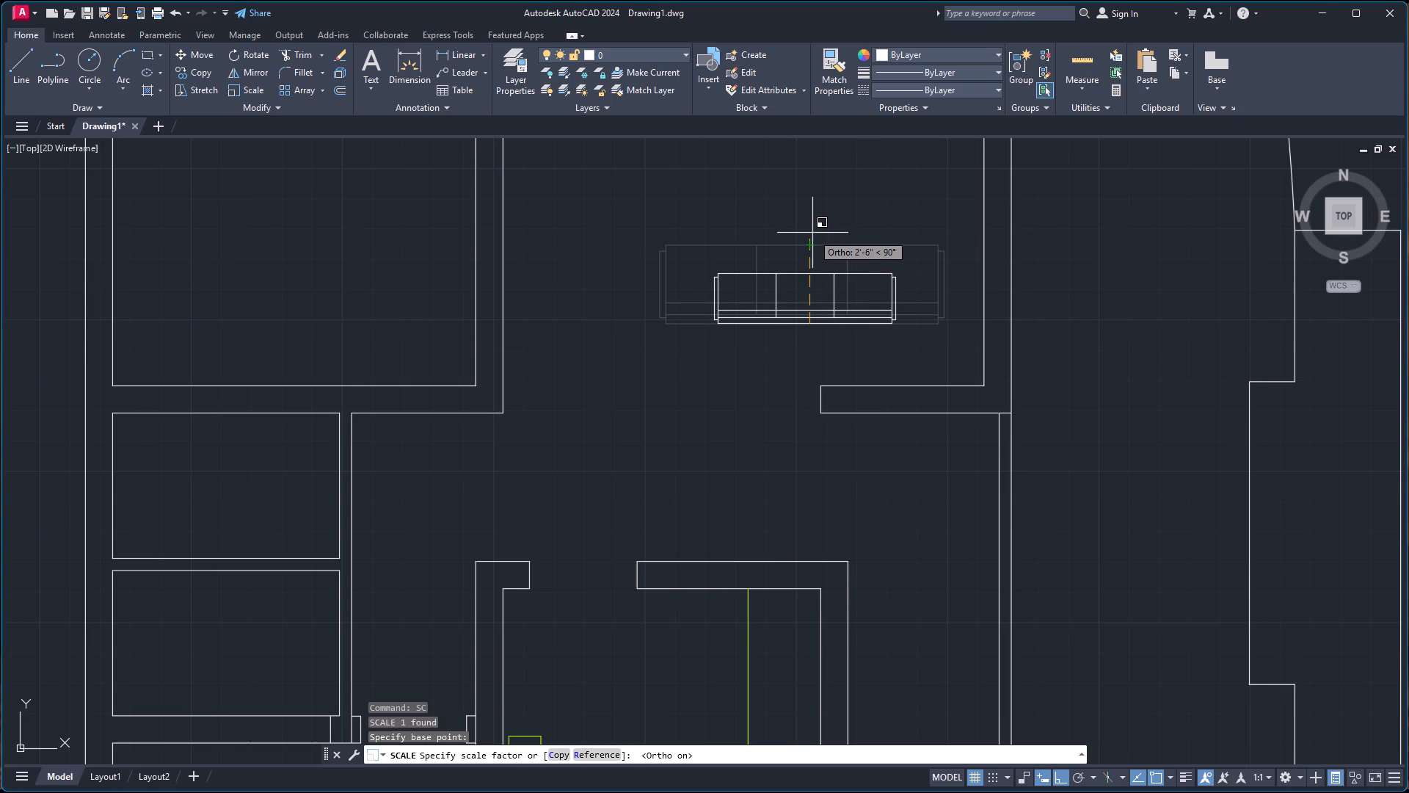
{"action": "left_click", "coordinate": [813, 230]}
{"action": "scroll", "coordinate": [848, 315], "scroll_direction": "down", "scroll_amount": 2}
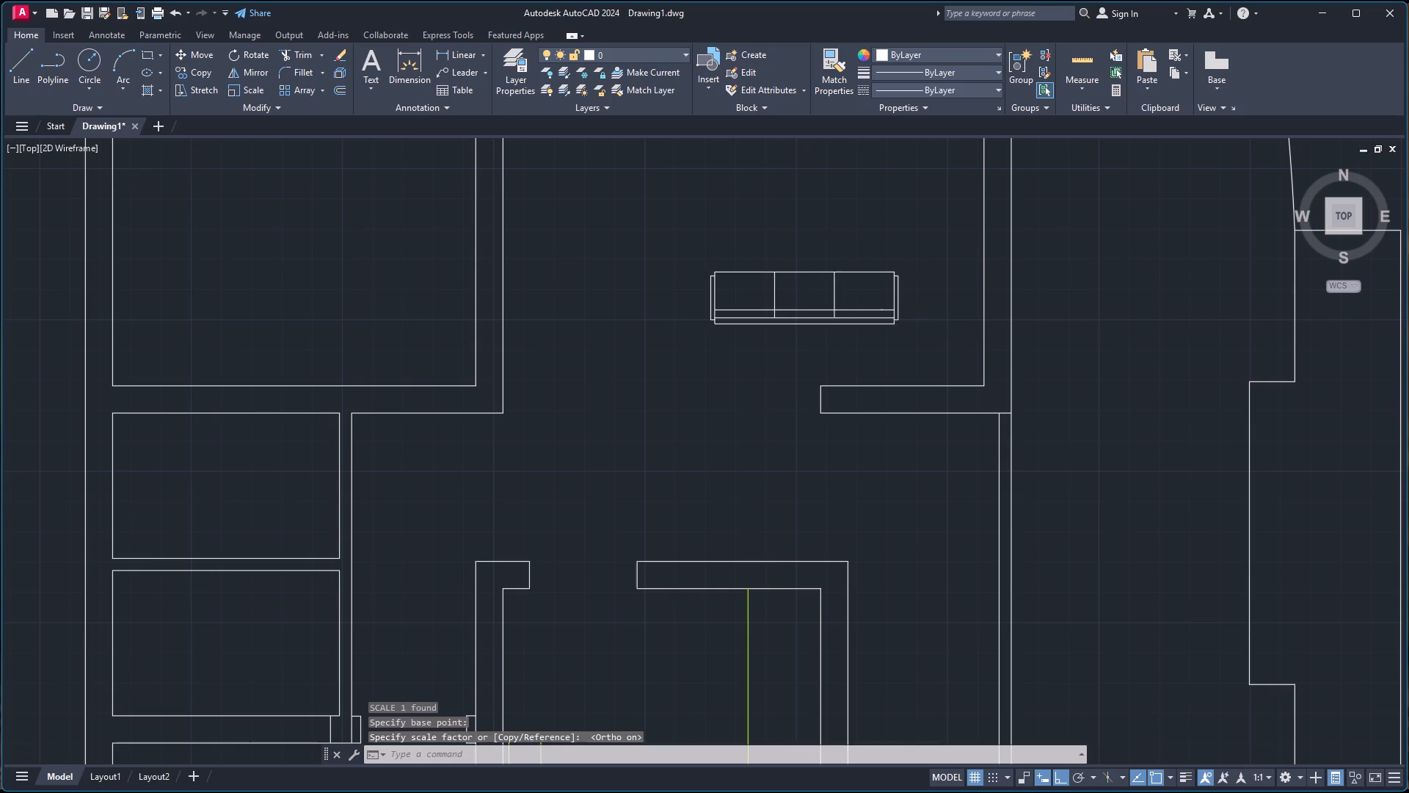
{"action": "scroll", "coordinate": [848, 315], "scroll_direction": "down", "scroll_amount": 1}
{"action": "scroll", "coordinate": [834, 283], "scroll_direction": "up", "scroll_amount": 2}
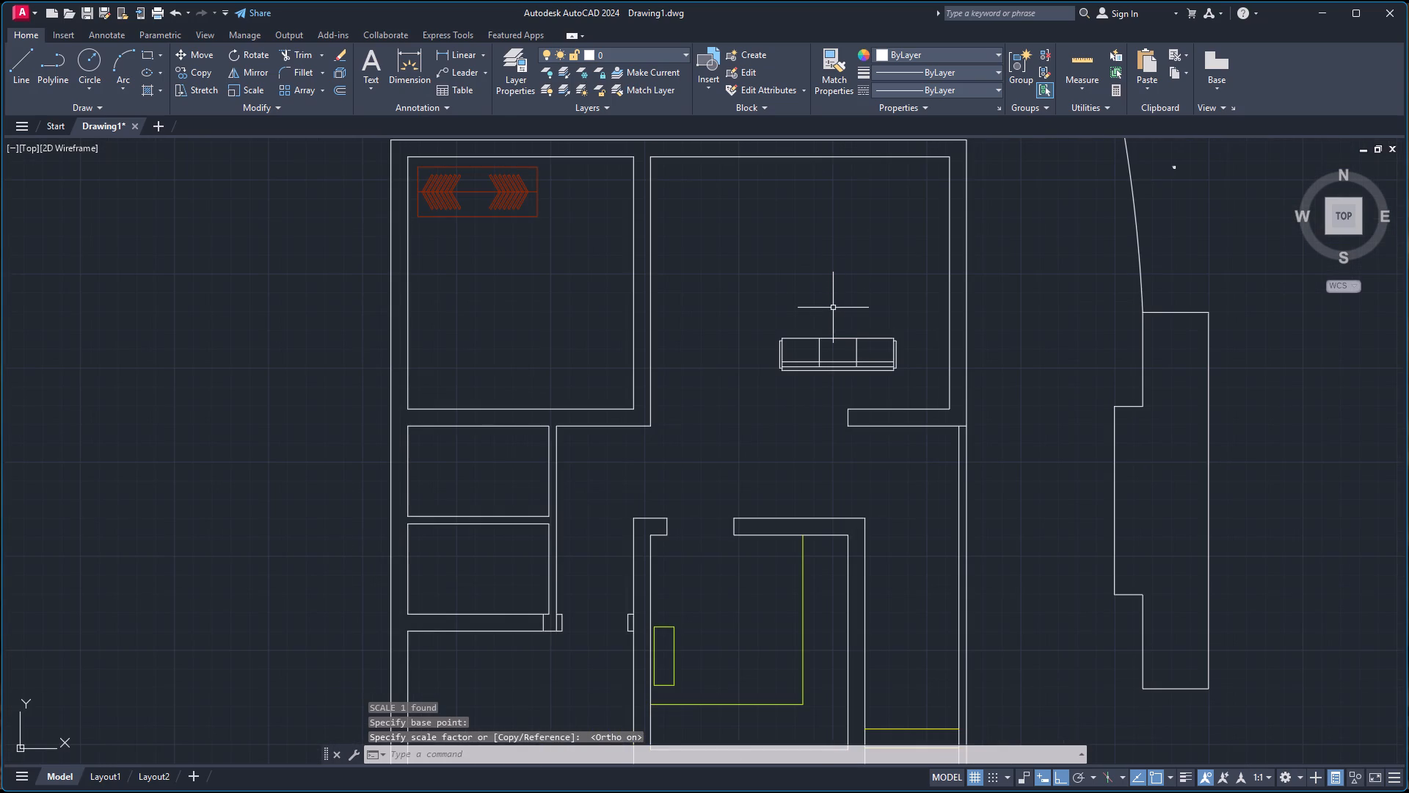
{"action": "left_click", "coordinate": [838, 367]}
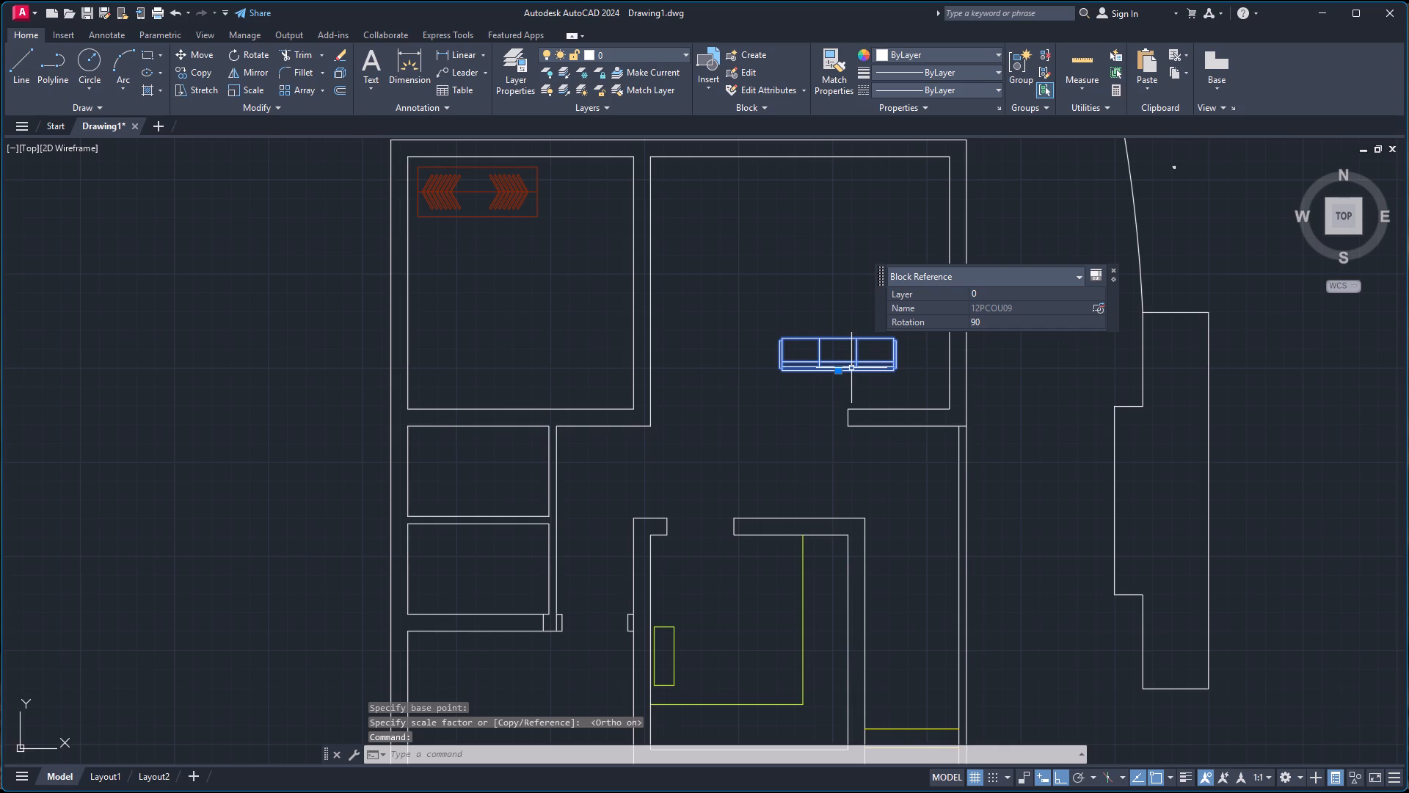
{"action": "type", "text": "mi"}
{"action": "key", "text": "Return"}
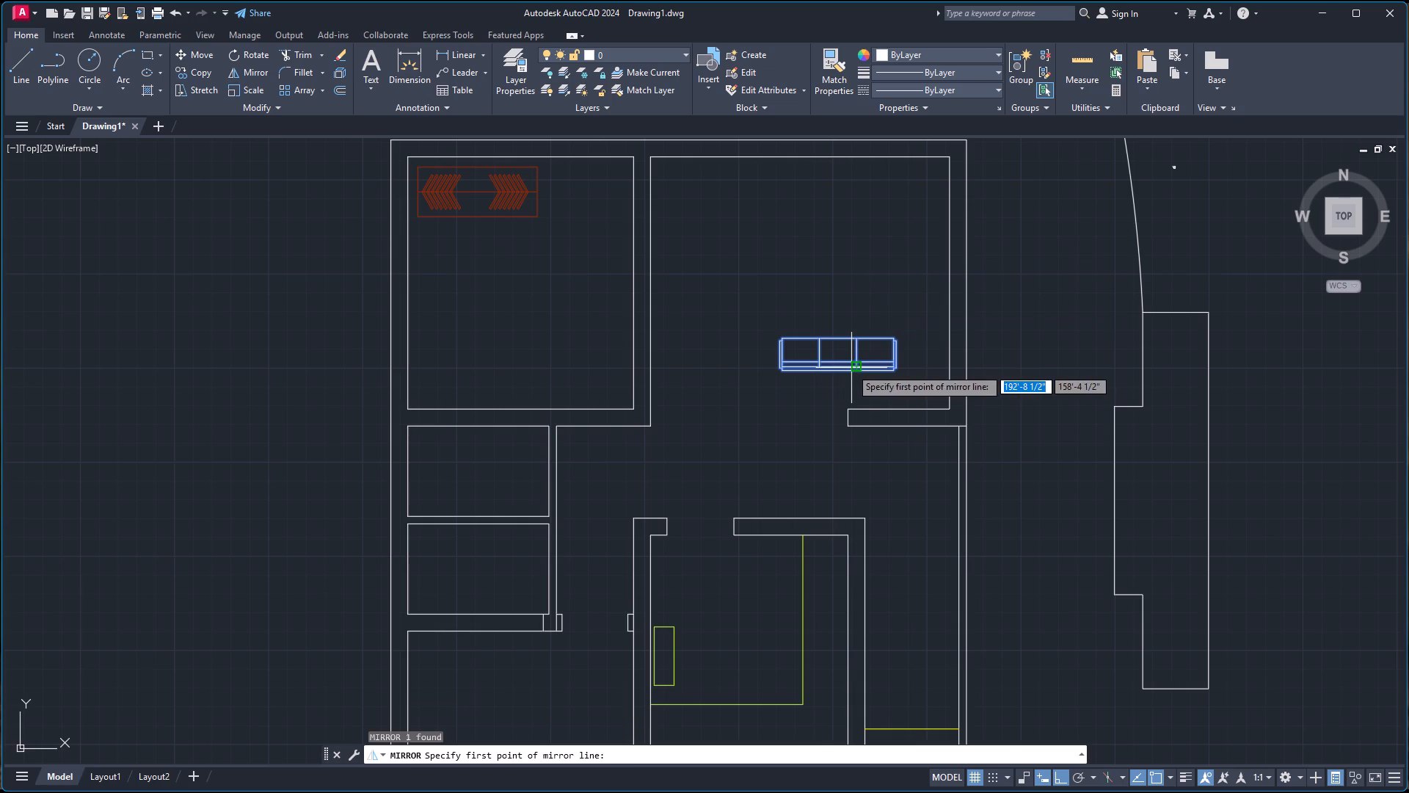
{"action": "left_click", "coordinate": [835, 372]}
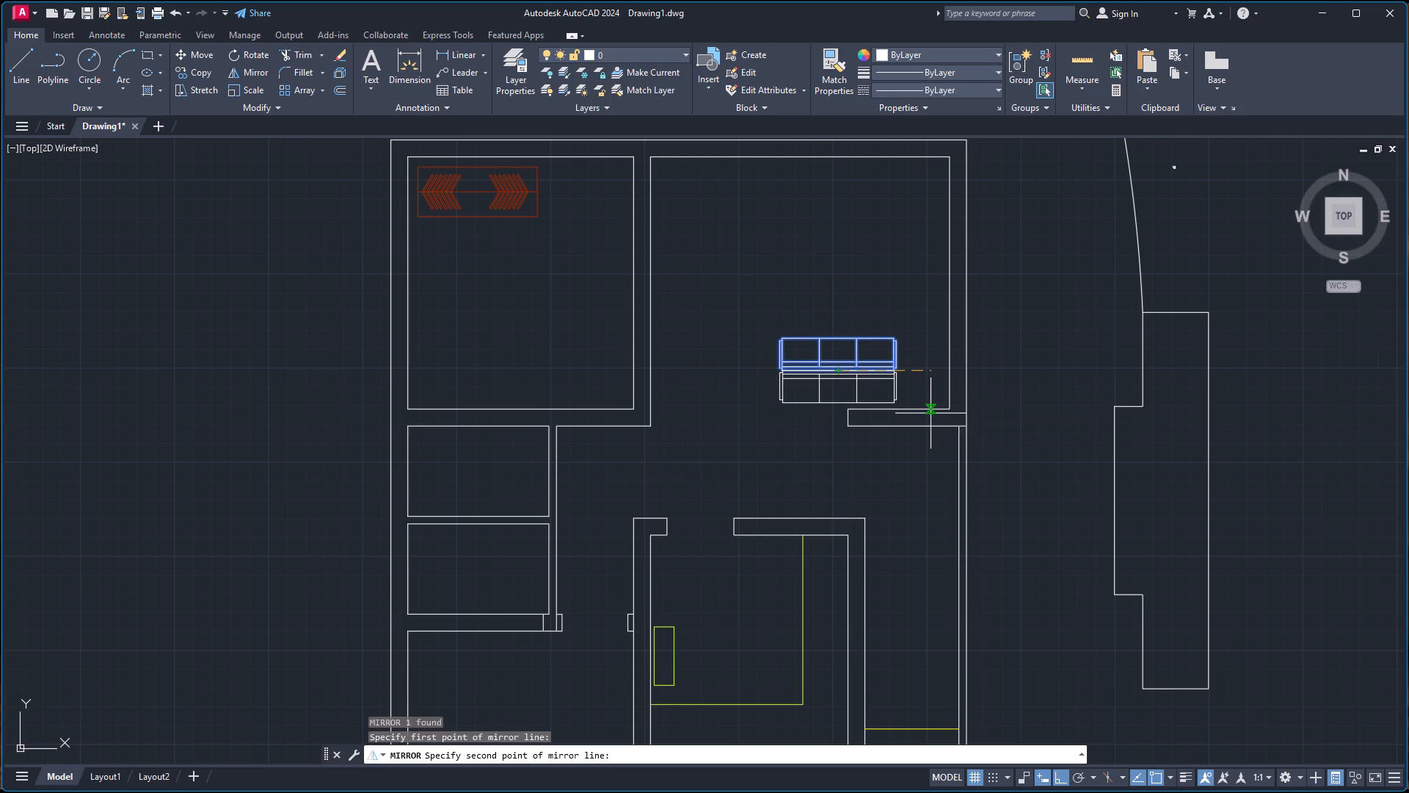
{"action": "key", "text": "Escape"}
Scale the sofa up from its back-edge midpoint with ortho on, picking the scale point about 3'-1 1/2" above it.
{"action": "left_click", "coordinate": [853, 363]}
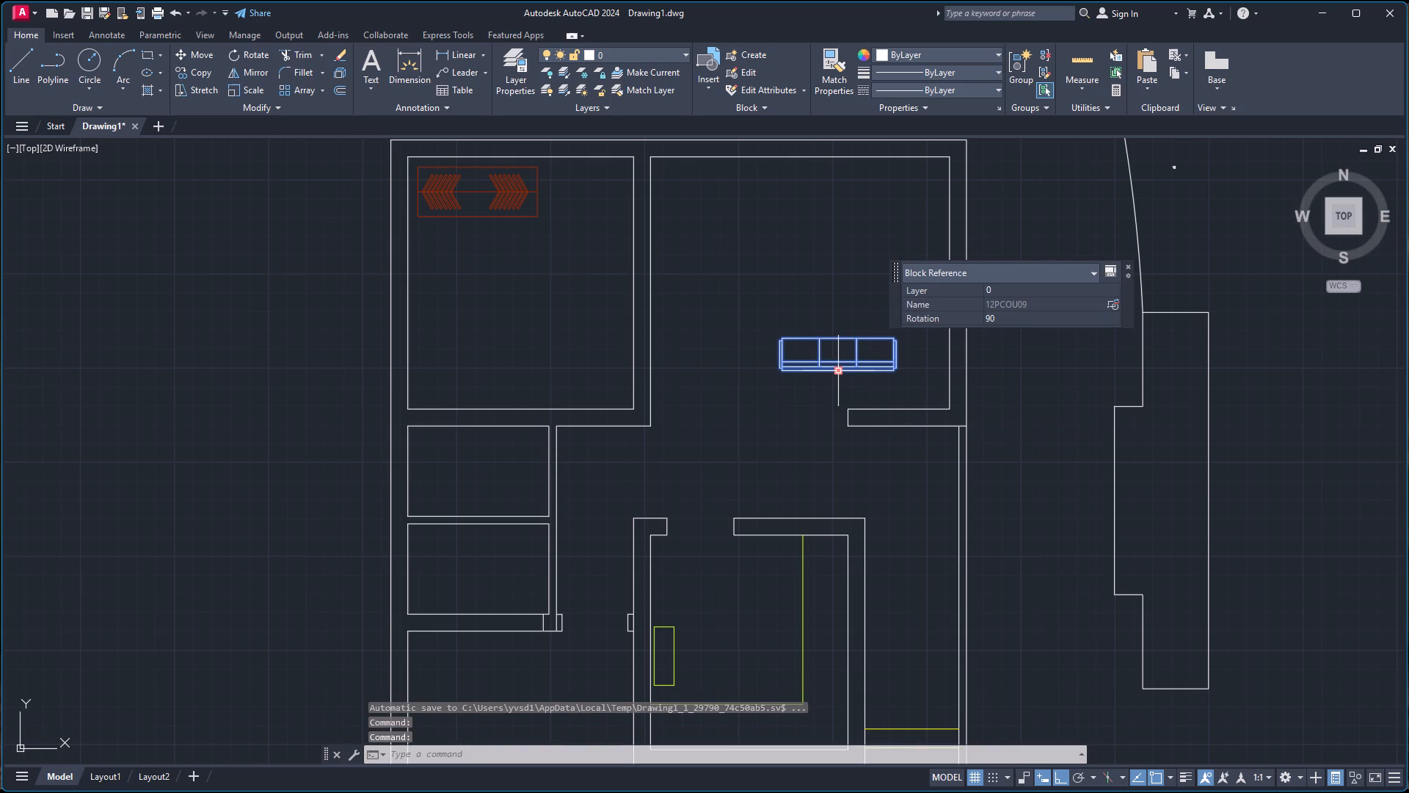
{"action": "type", "text": "sc"}
{"action": "key", "text": "Return"}
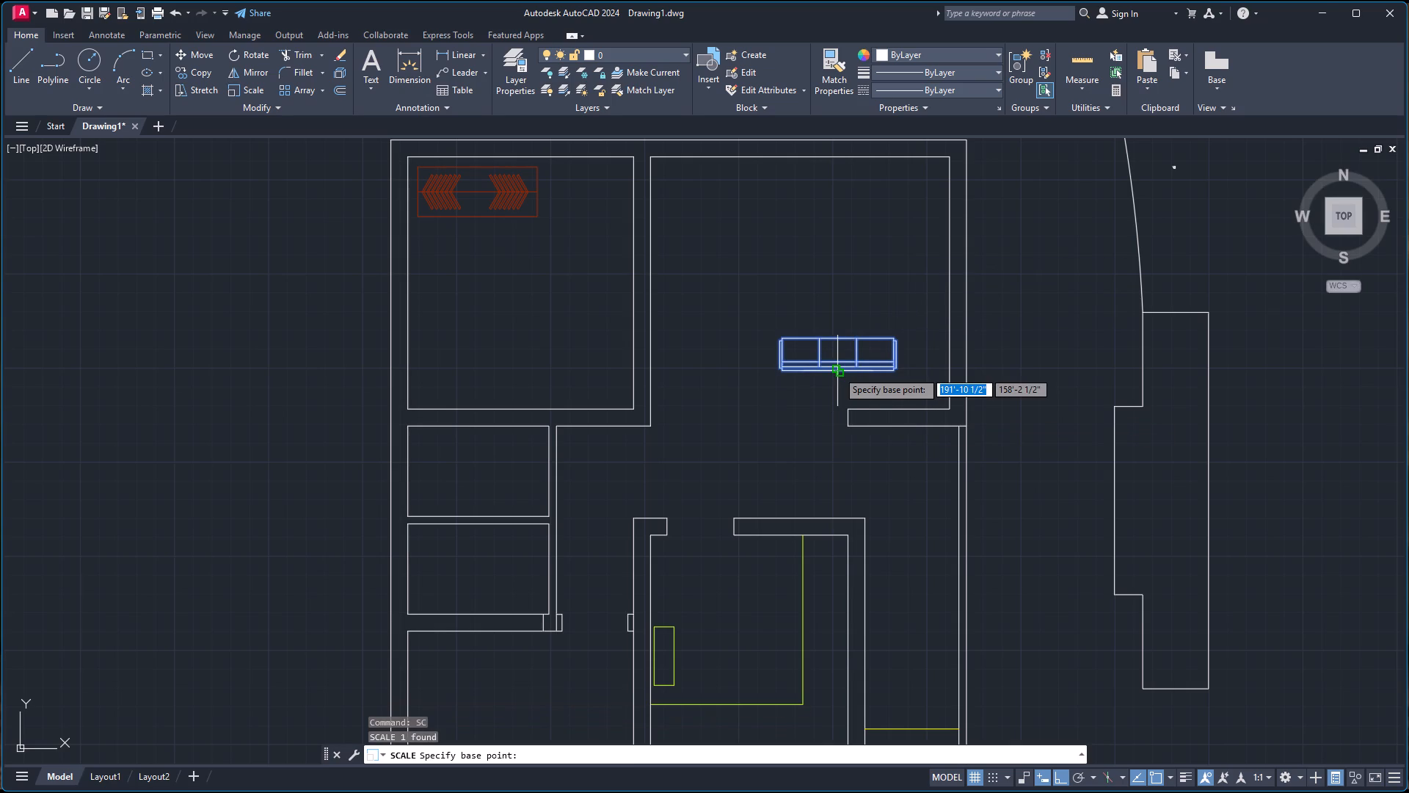
{"action": "scroll", "coordinate": [842, 371], "scroll_direction": "up", "scroll_amount": 3}
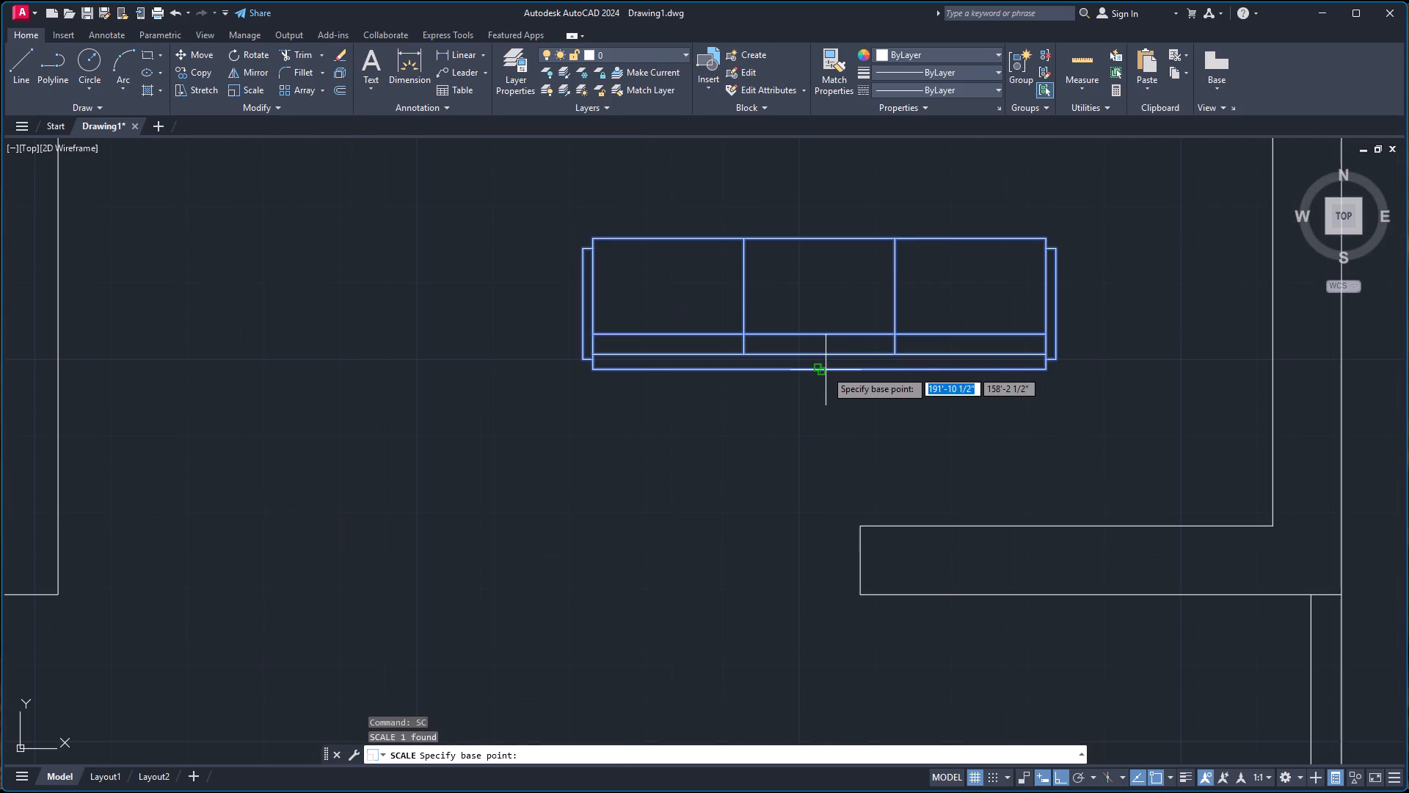
{"action": "left_click", "coordinate": [819, 370]}
{"action": "scroll", "coordinate": [837, 310], "scroll_direction": "down", "scroll_amount": 4}
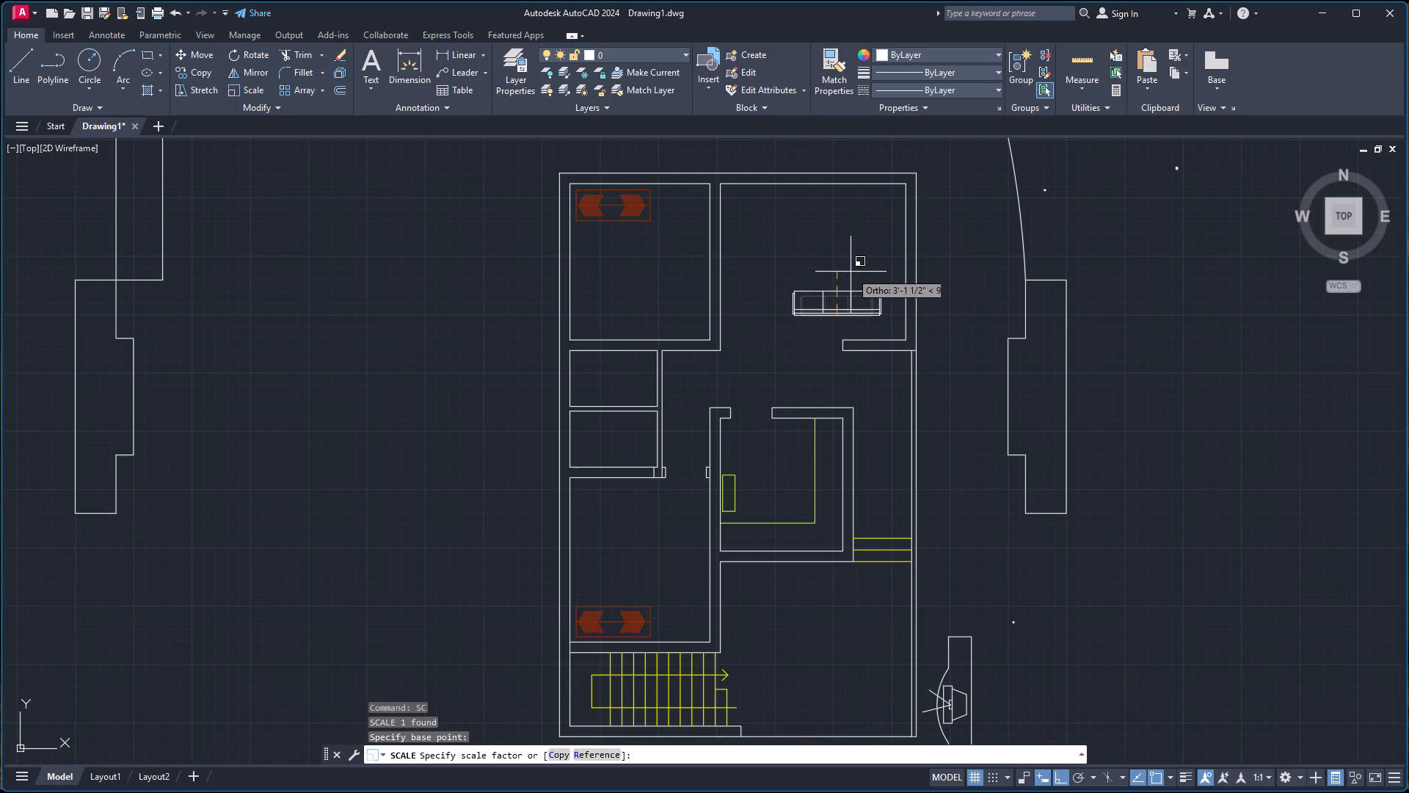
{"action": "left_click", "coordinate": [851, 272]}
Mirror the sofa across a horizontal line just above it in the upper-right room, keeping the original.
{"action": "left_click", "coordinate": [842, 314]}
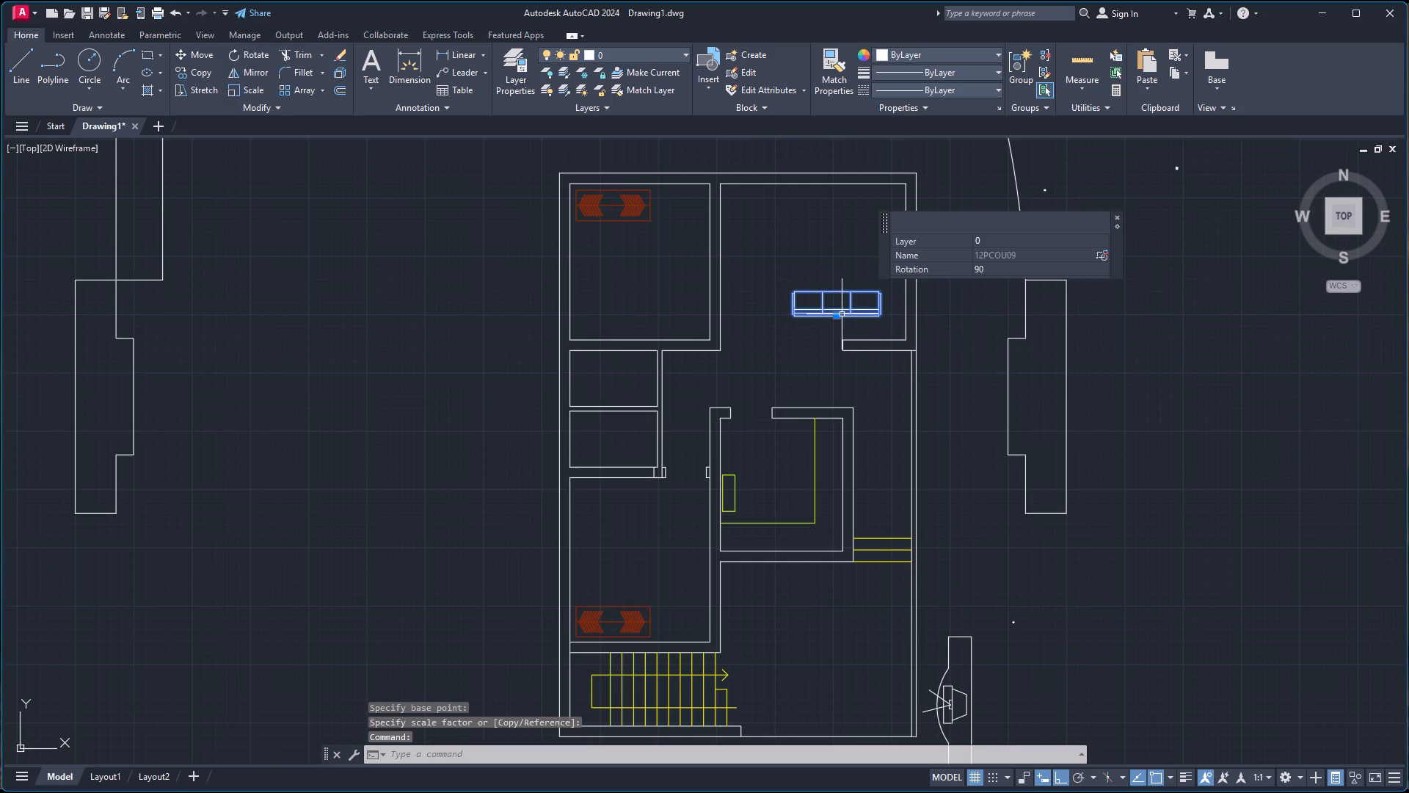
{"action": "type", "text": "mi"}
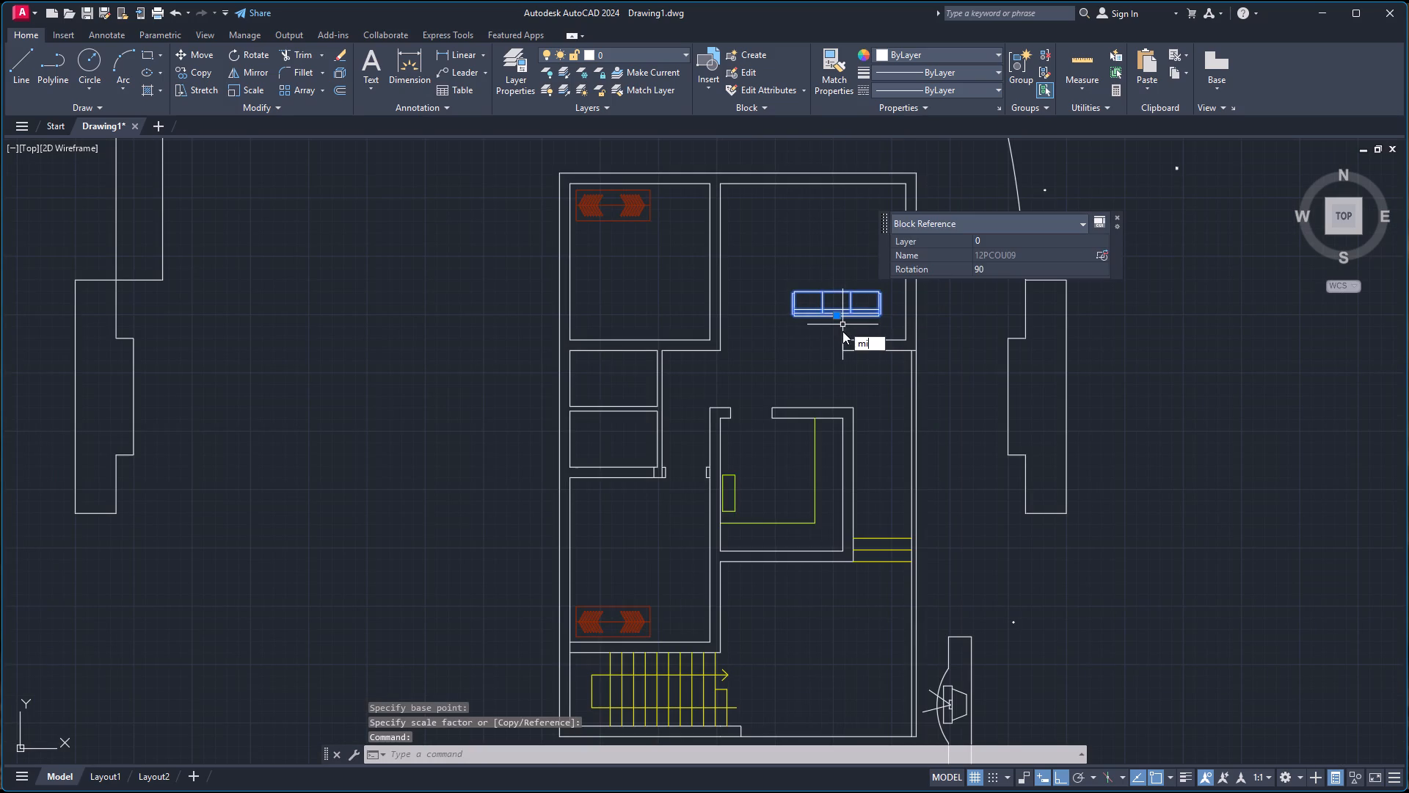
{"action": "key", "text": "Return"}
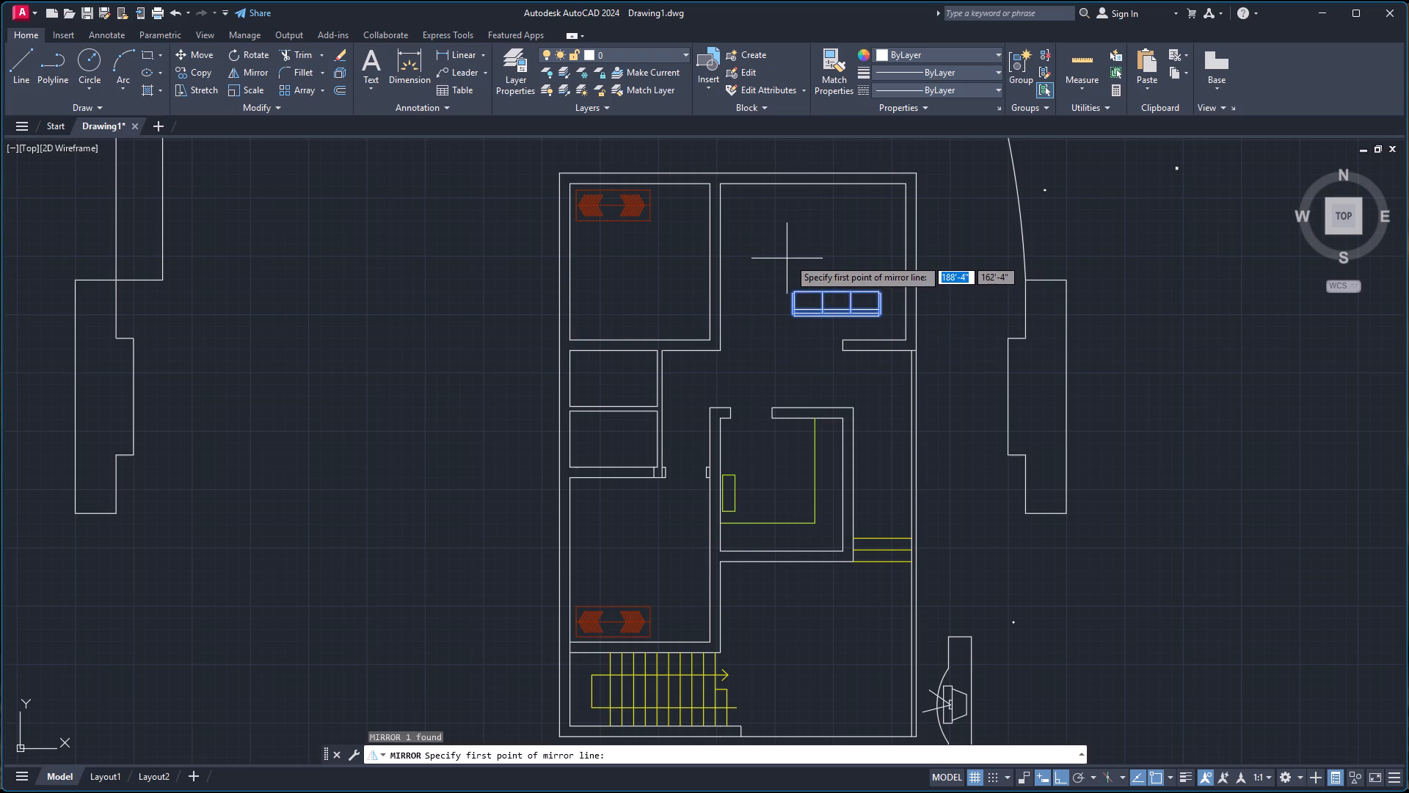
{"action": "left_click", "coordinate": [788, 258]}
{"action": "left_click", "coordinate": [852, 263]}
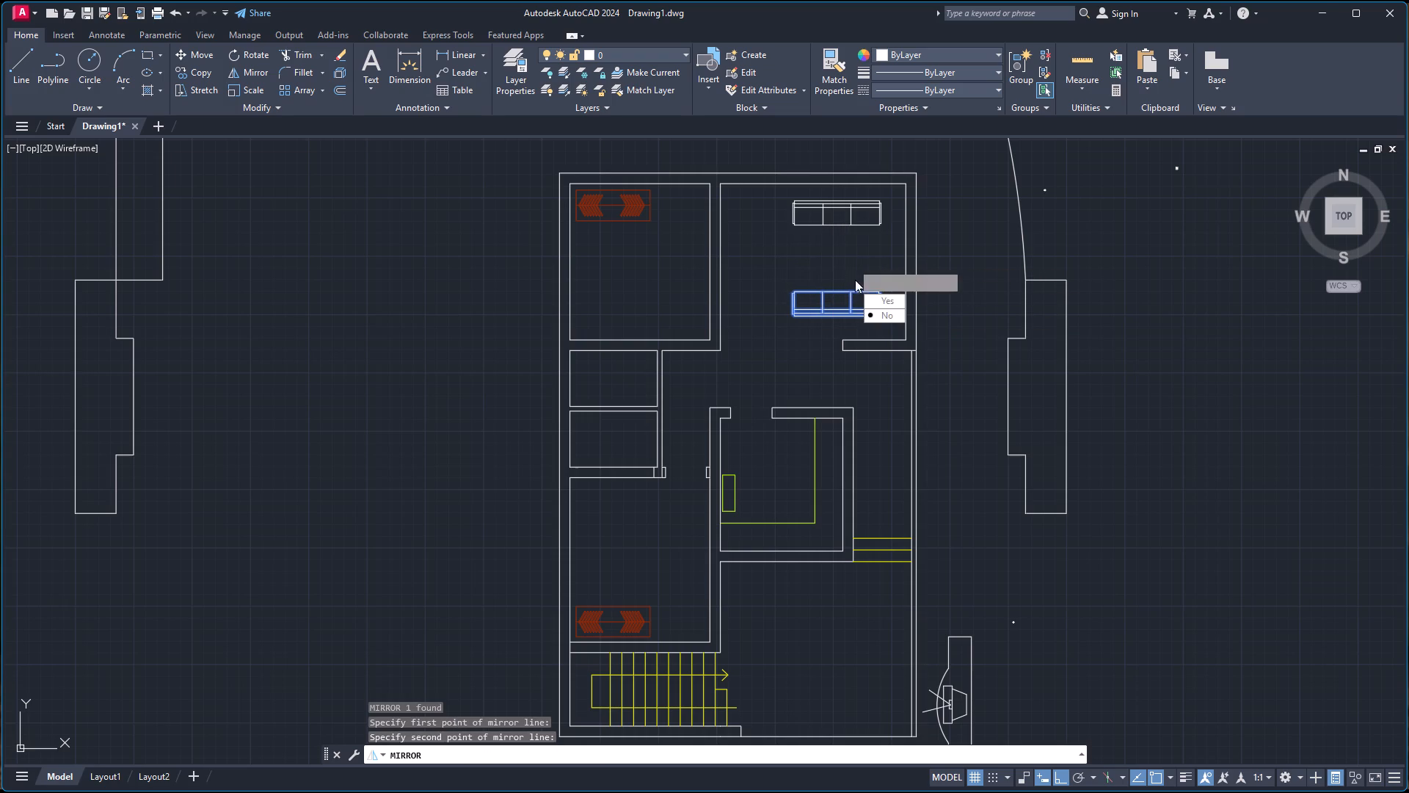
{"action": "left_click_drag", "start_coordinate": [899, 318], "coordinate": [852, 263]}
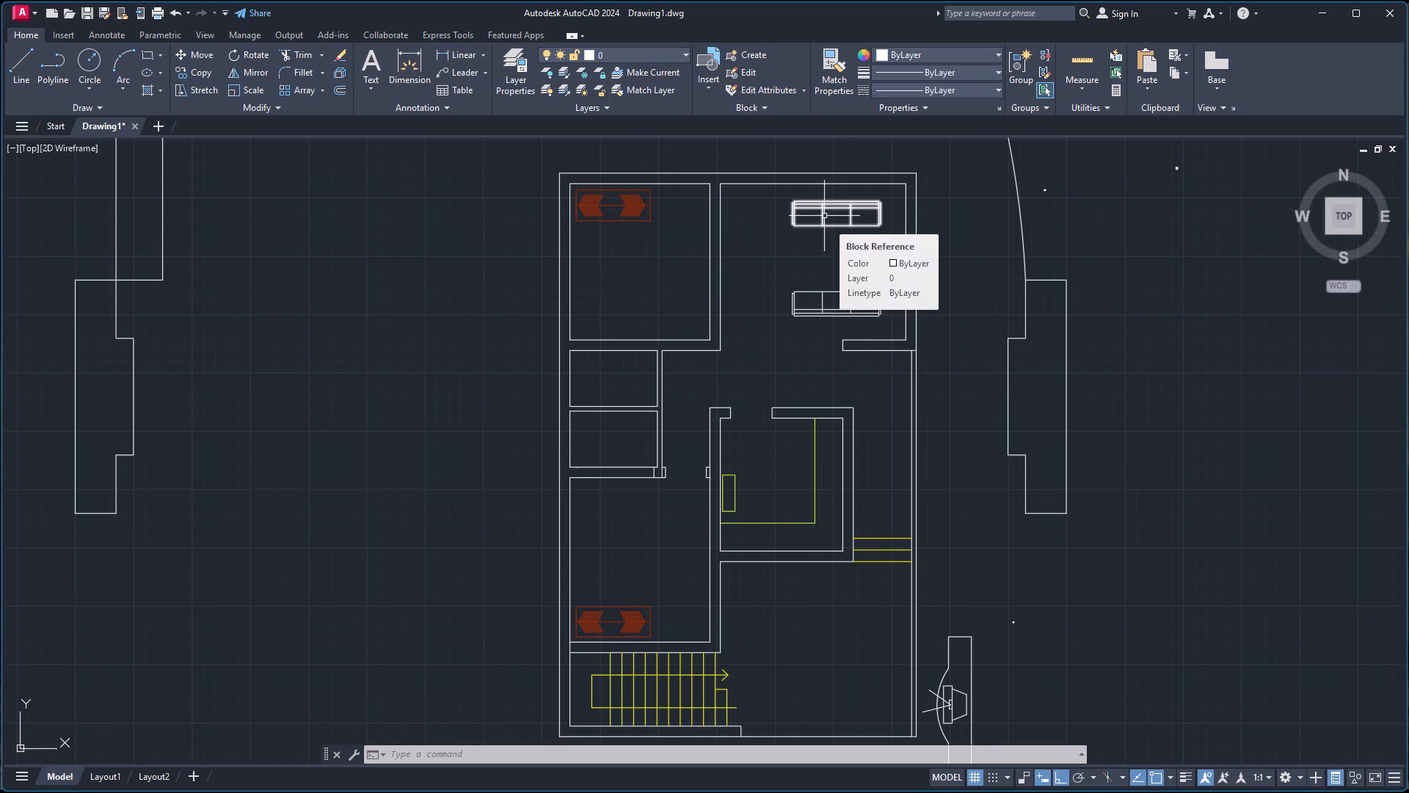
Look over the floor plan and the blocks placed around it for the next furniture piece to position.
{"action": "scroll", "coordinate": [827, 230], "scroll_direction": "down", "scroll_amount": 2}
{"action": "scroll", "coordinate": [854, 195], "scroll_direction": "up", "scroll_amount": 3}
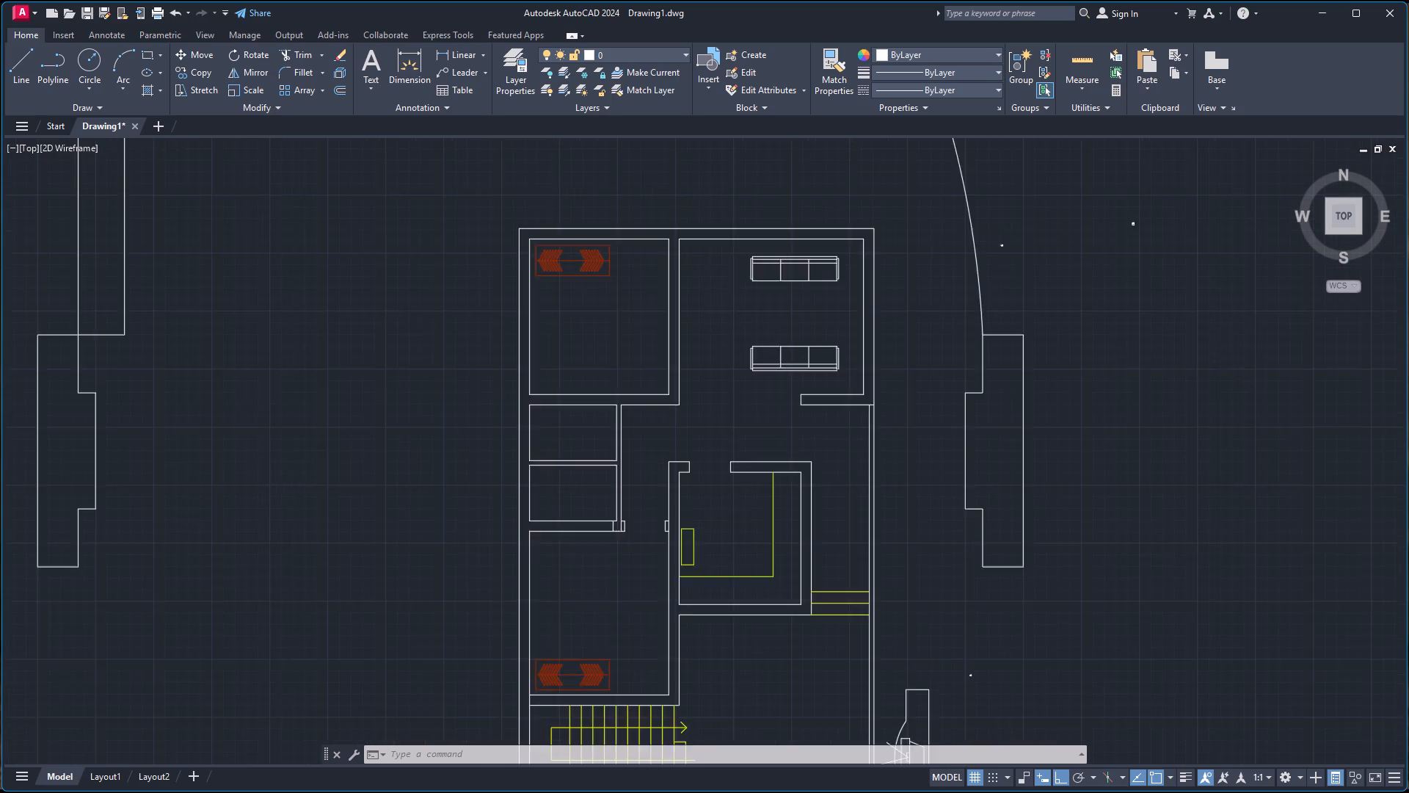
{"action": "scroll", "coordinate": [805, 310], "scroll_direction": "up", "scroll_amount": 1}
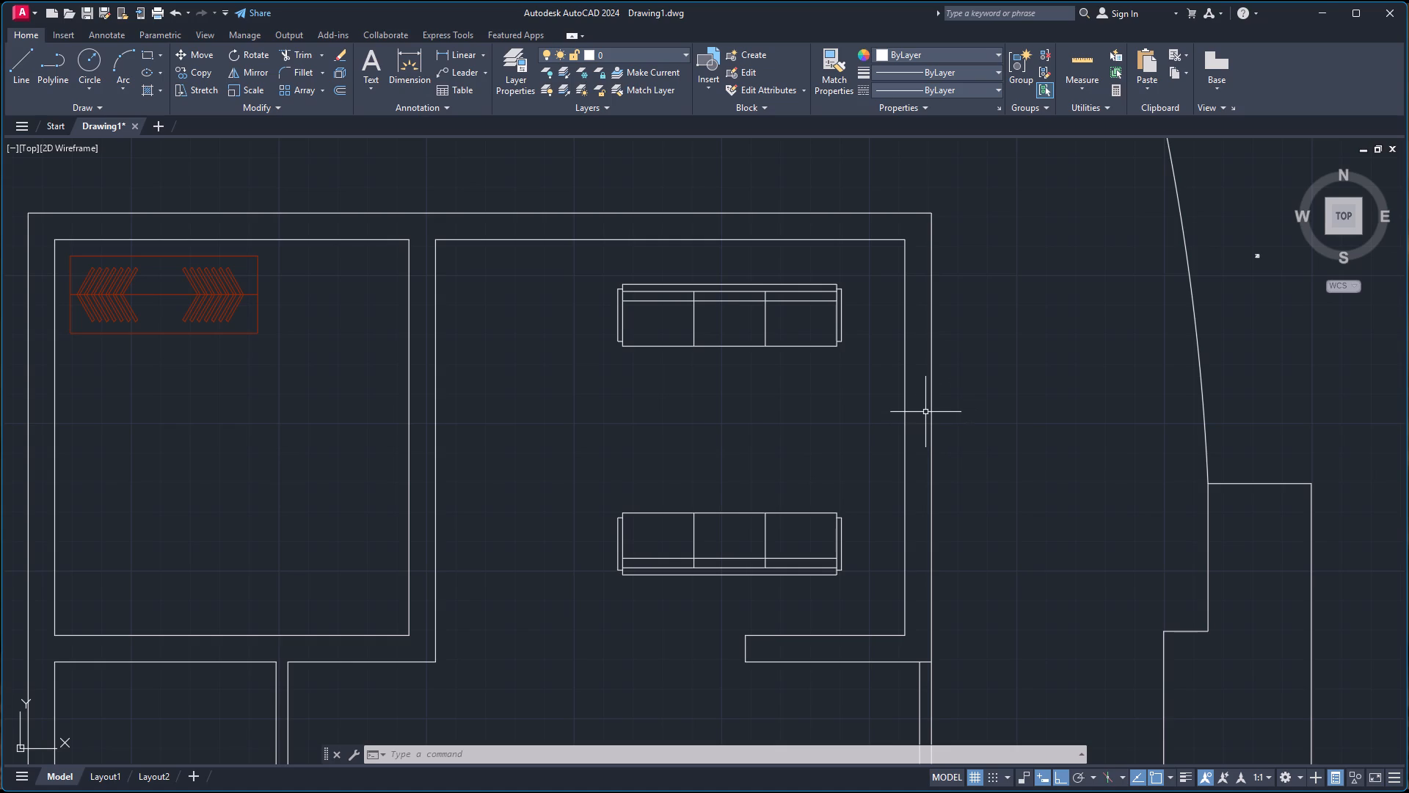
{"action": "scroll", "coordinate": [941, 425], "scroll_direction": "down", "scroll_amount": 4}
{"action": "scroll", "coordinate": [1005, 408], "scroll_direction": "up", "scroll_amount": 4}
{"action": "scroll", "coordinate": [888, 379], "scroll_direction": "up", "scroll_amount": 5}
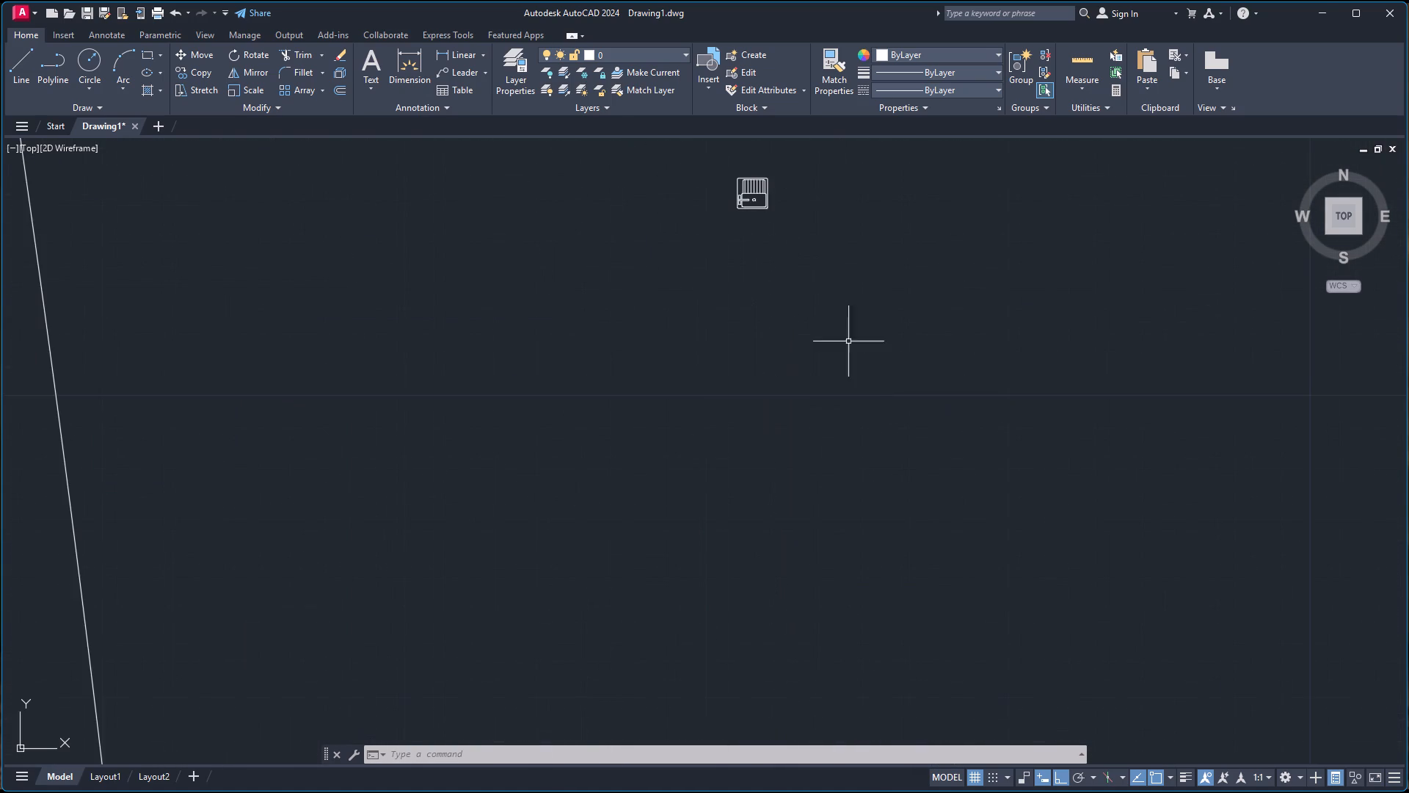
{"action": "scroll", "coordinate": [820, 297], "scroll_direction": "down", "scroll_amount": 6}
{"action": "scroll", "coordinate": [1043, 228], "scroll_direction": "up", "scroll_amount": 5}
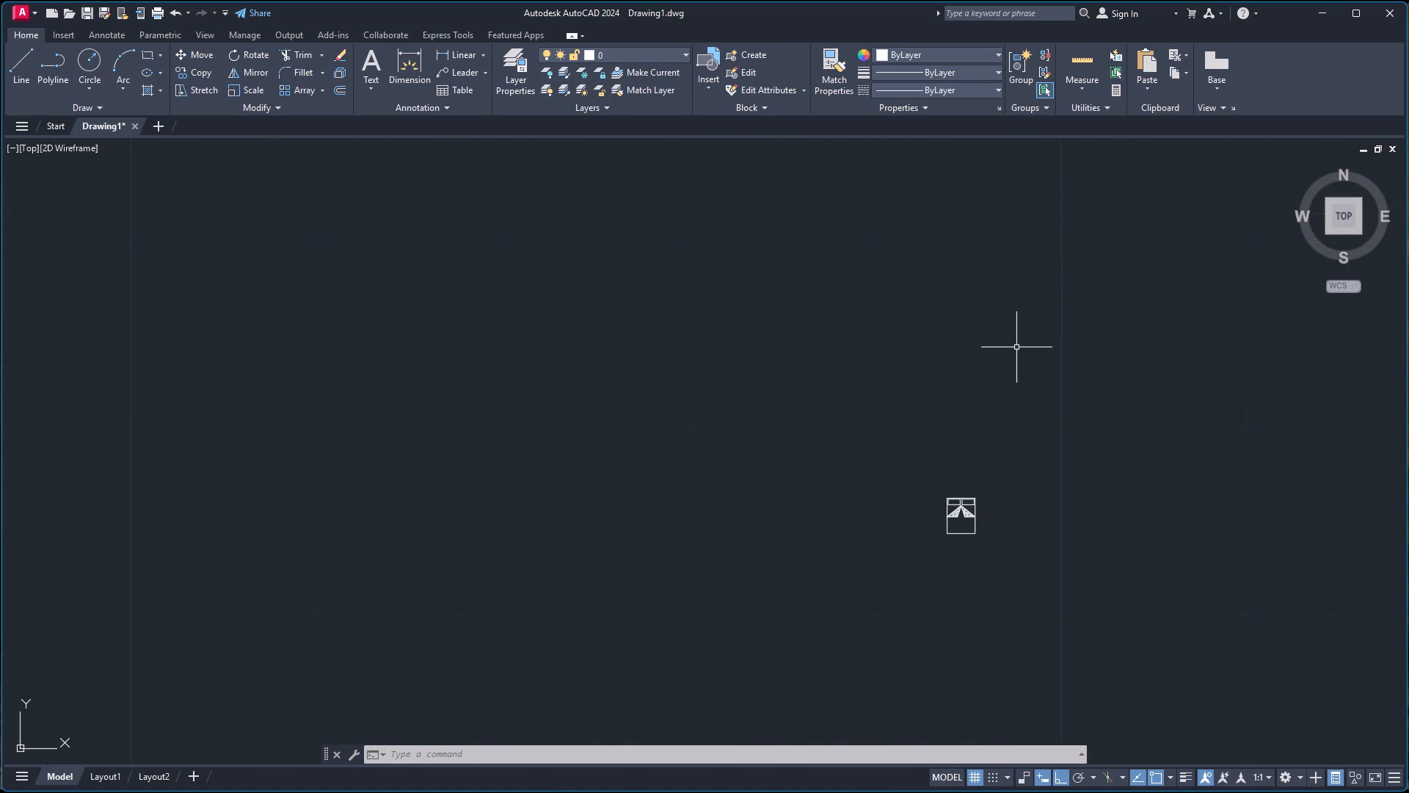
{"action": "scroll", "coordinate": [1013, 361], "scroll_direction": "down", "scroll_amount": 5}
{"action": "scroll", "coordinate": [926, 615], "scroll_direction": "down", "scroll_amount": 4}
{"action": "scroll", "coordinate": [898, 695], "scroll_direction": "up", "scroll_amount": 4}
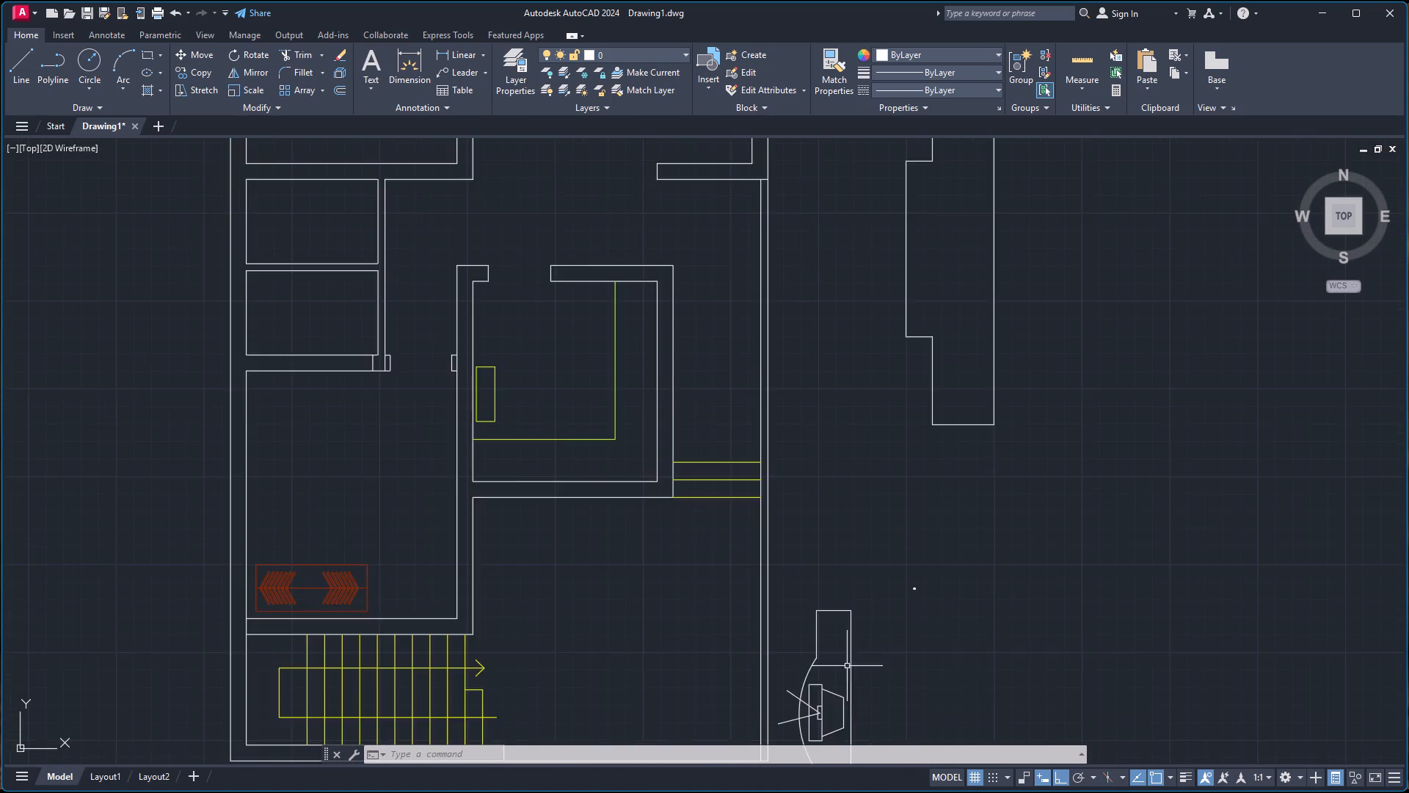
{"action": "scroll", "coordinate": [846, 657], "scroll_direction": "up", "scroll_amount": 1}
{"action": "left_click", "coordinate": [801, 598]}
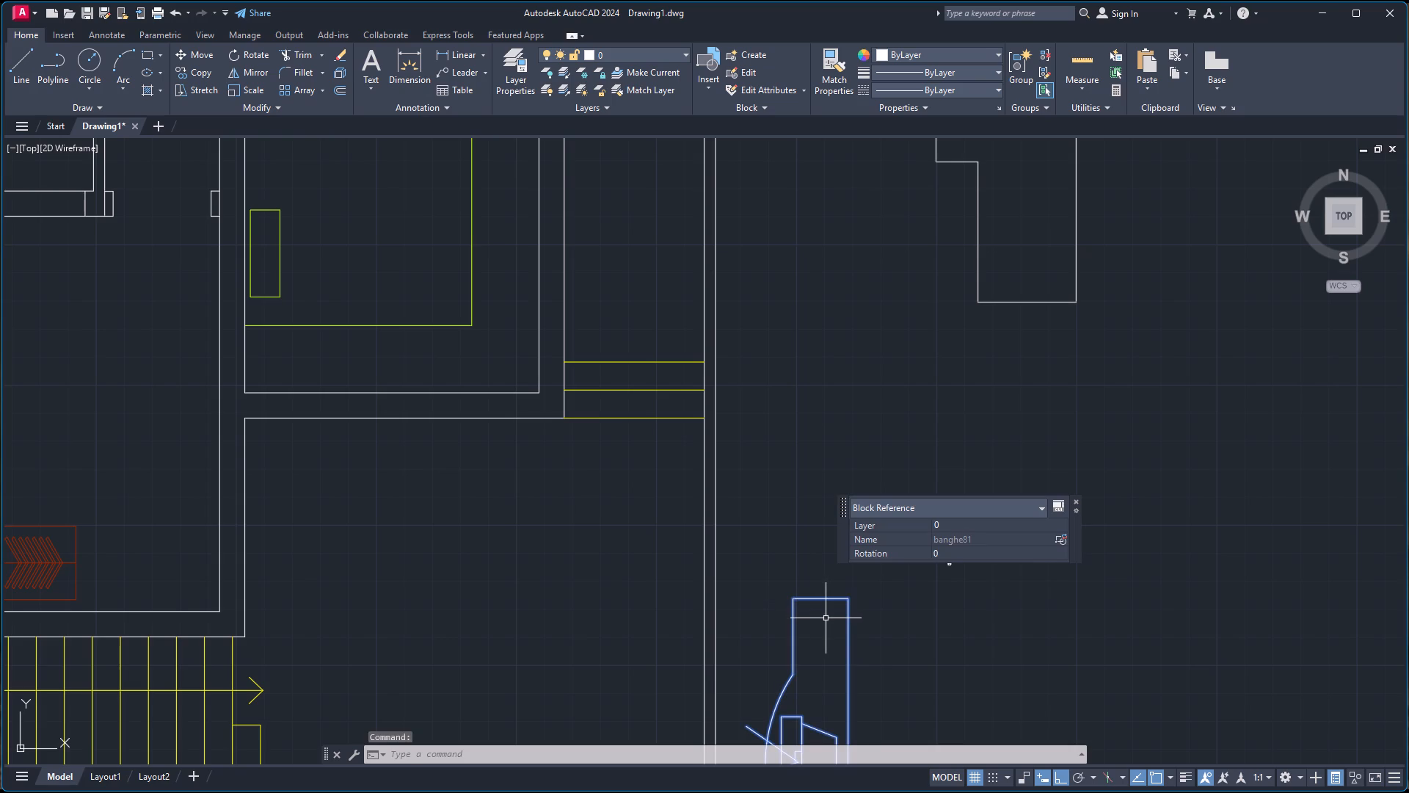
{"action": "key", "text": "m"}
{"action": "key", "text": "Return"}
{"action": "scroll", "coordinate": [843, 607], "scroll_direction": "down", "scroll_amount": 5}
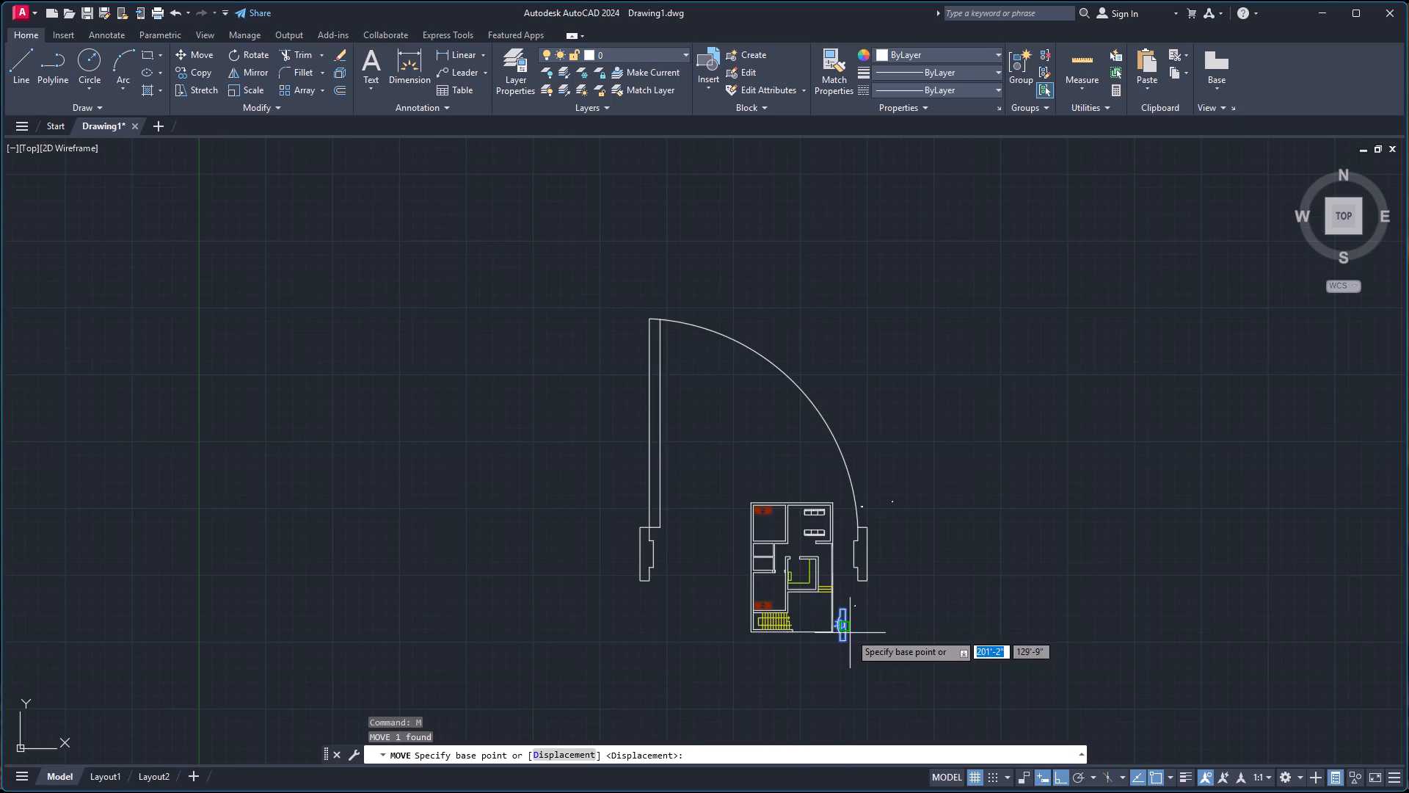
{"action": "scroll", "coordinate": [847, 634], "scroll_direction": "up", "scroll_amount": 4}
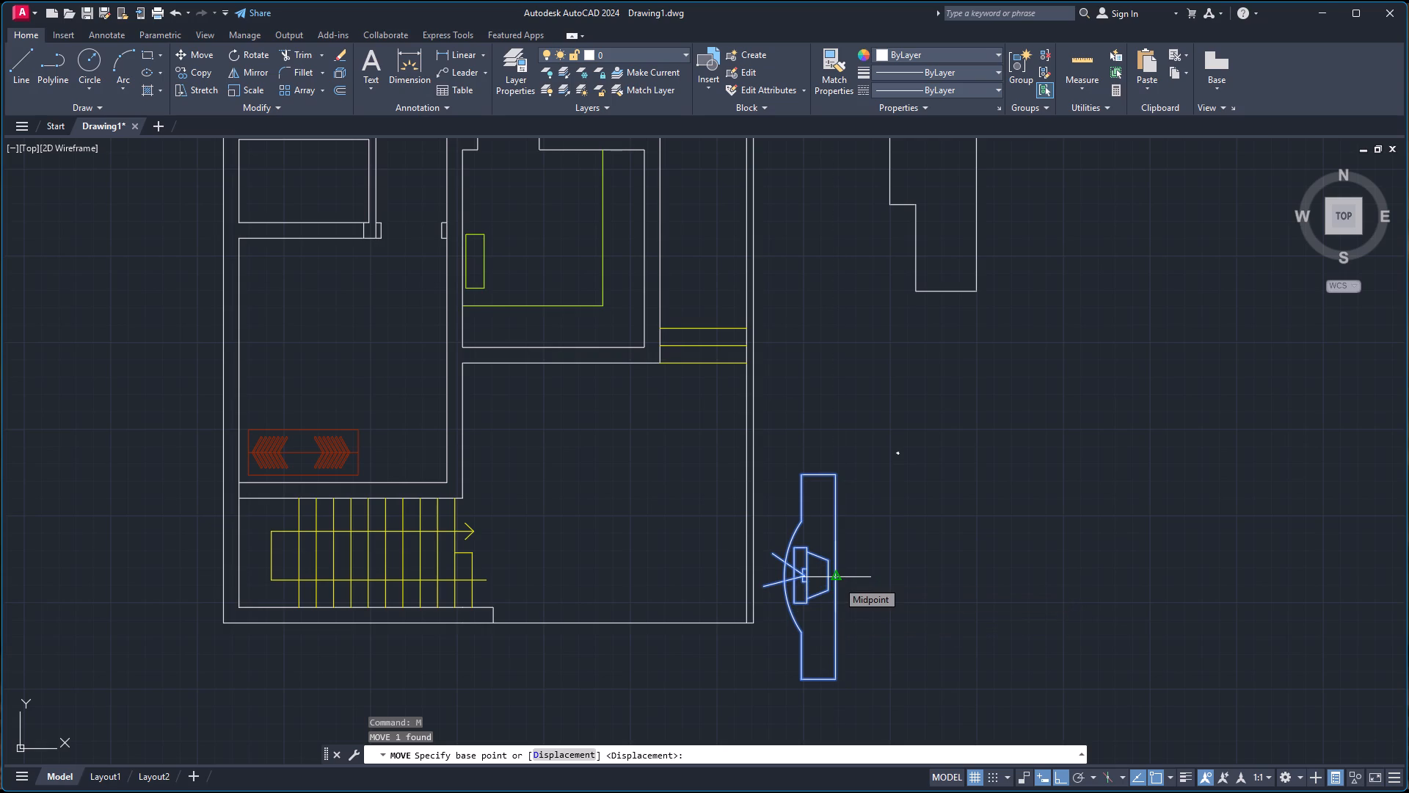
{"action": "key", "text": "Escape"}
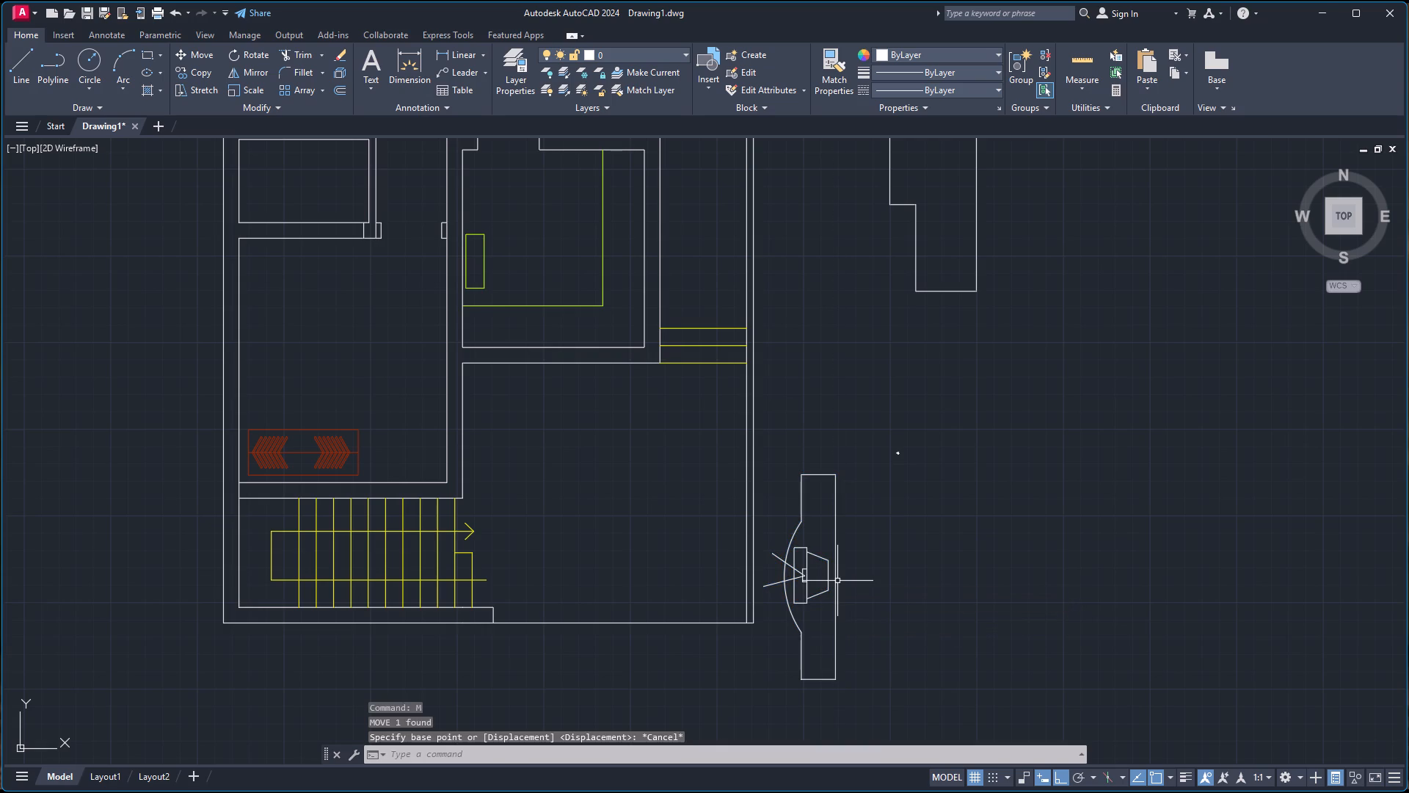
Rotate the TV unit block banghe81 180 degrees about the midpoint of its straight back edge.
{"action": "left_click", "coordinate": [837, 581]}
{"action": "type", "text": "ro"}
{"action": "key", "text": "Return"}
{"action": "left_click", "coordinate": [837, 581]}
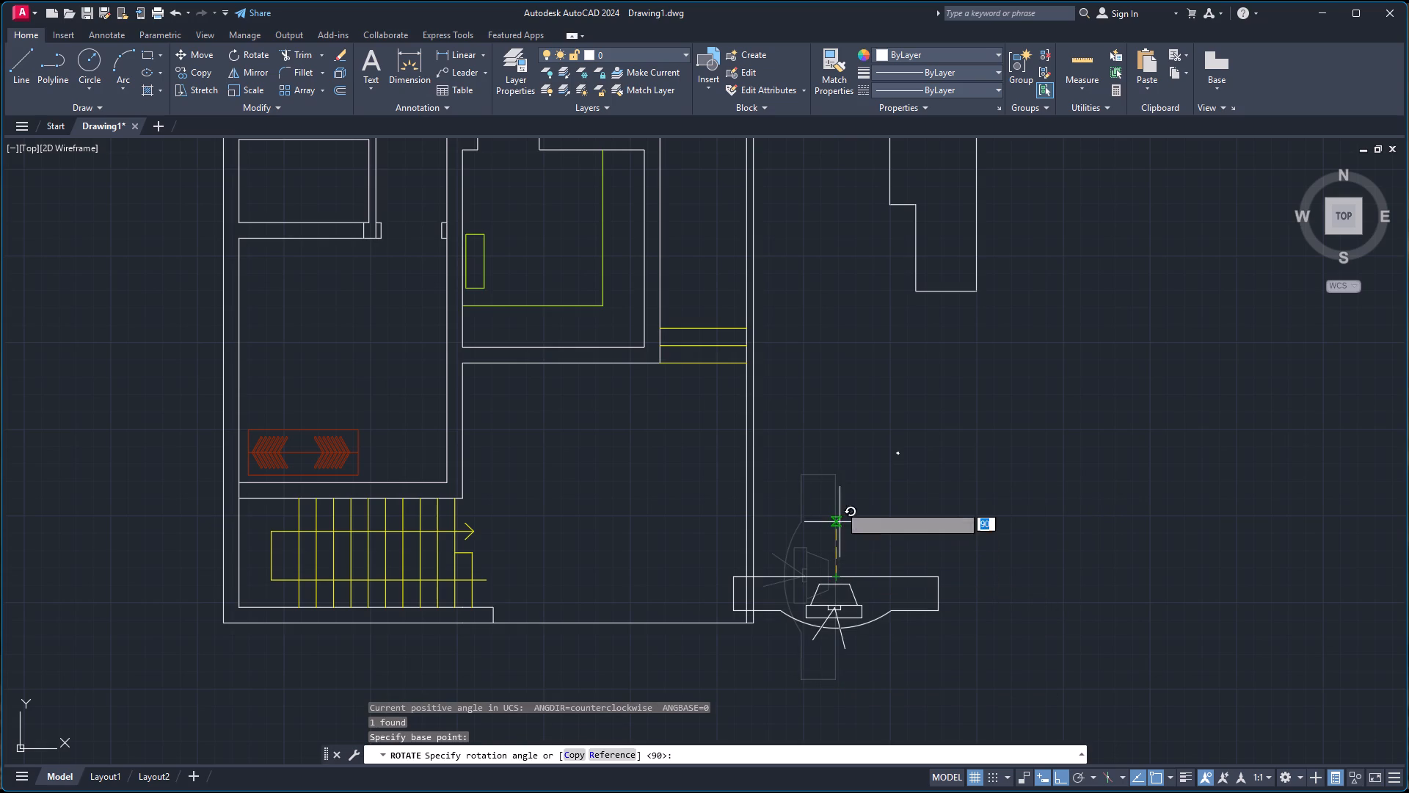
{"action": "left_click", "coordinate": [509, 455]}
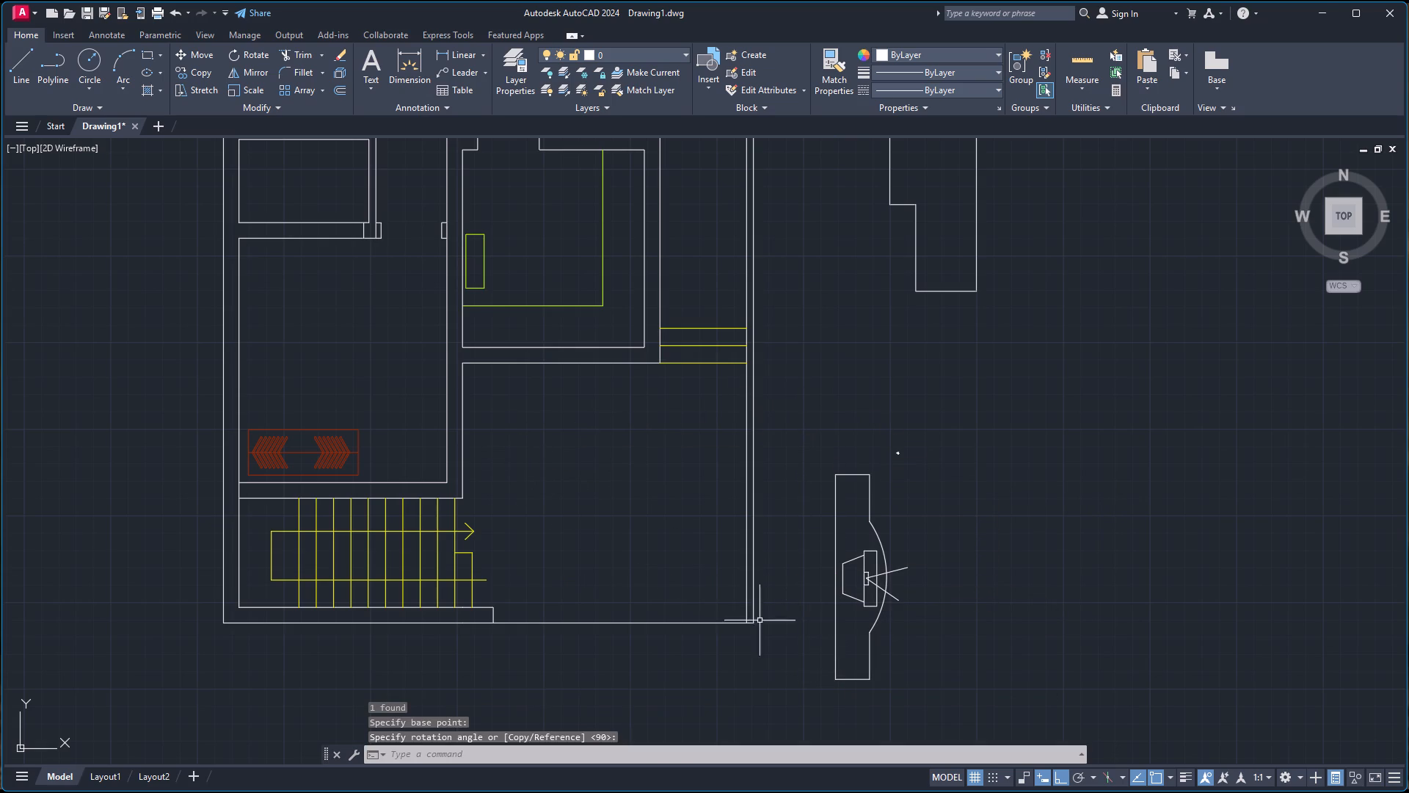
Move the TV unit by its back-edge midpoint onto the left wall of the upper-right room, facing the sofas, with ortho off.
{"action": "left_click", "coordinate": [836, 585]}
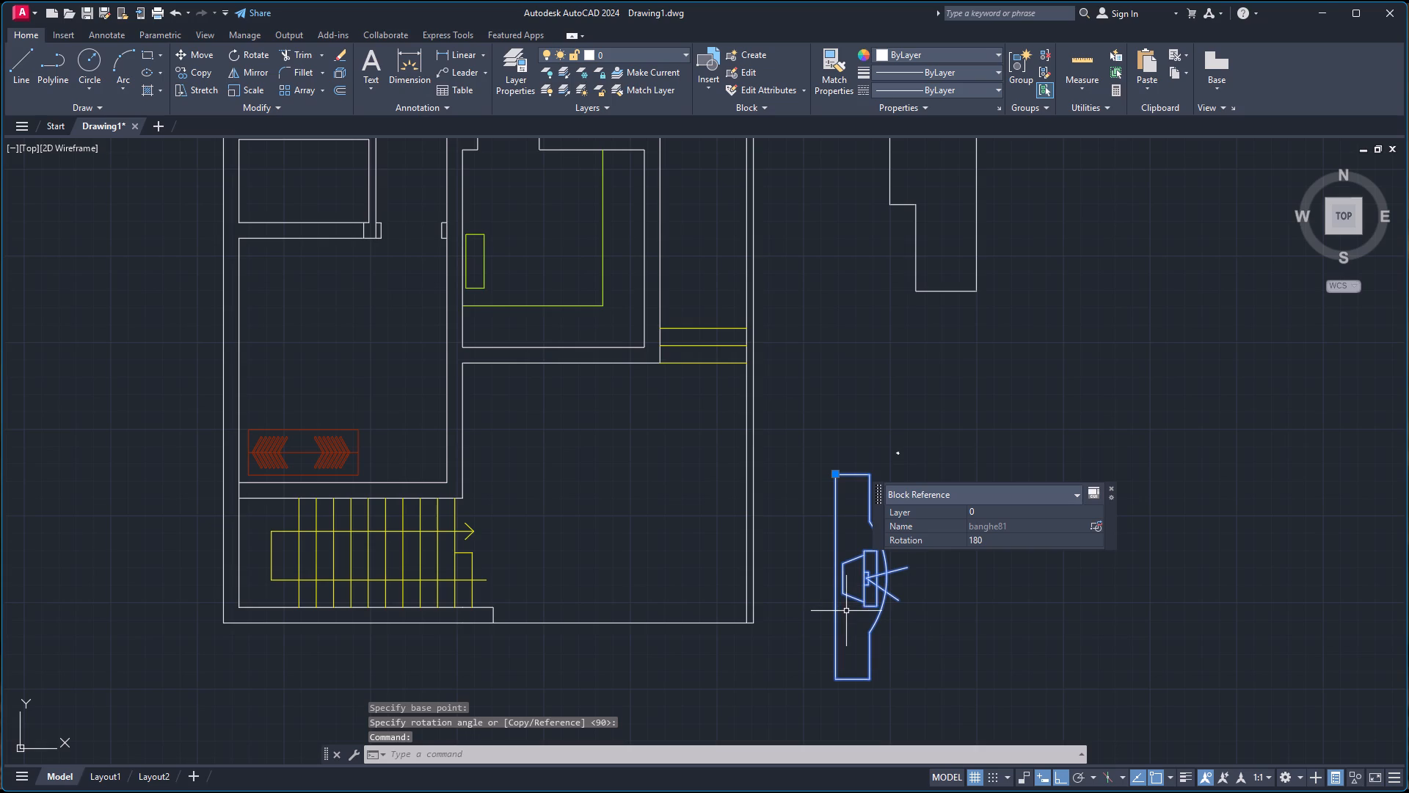
{"action": "key", "text": "c"}
{"action": "key", "text": "BackSpace"}
{"action": "key", "text": "m"}
{"action": "key", "text": "Return"}
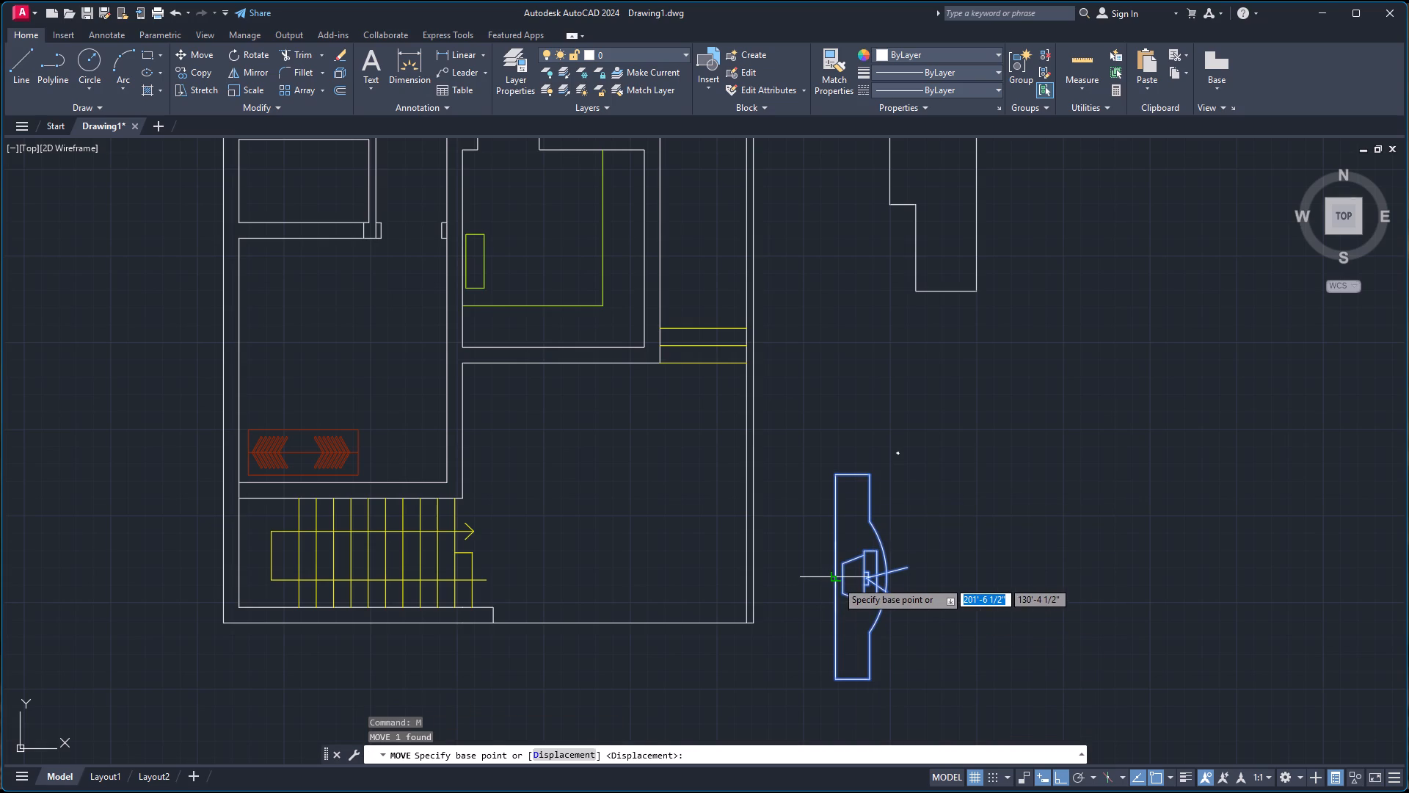
{"action": "left_click", "coordinate": [837, 581]}
{"action": "scroll", "coordinate": [727, 410], "scroll_direction": "down", "scroll_amount": 5}
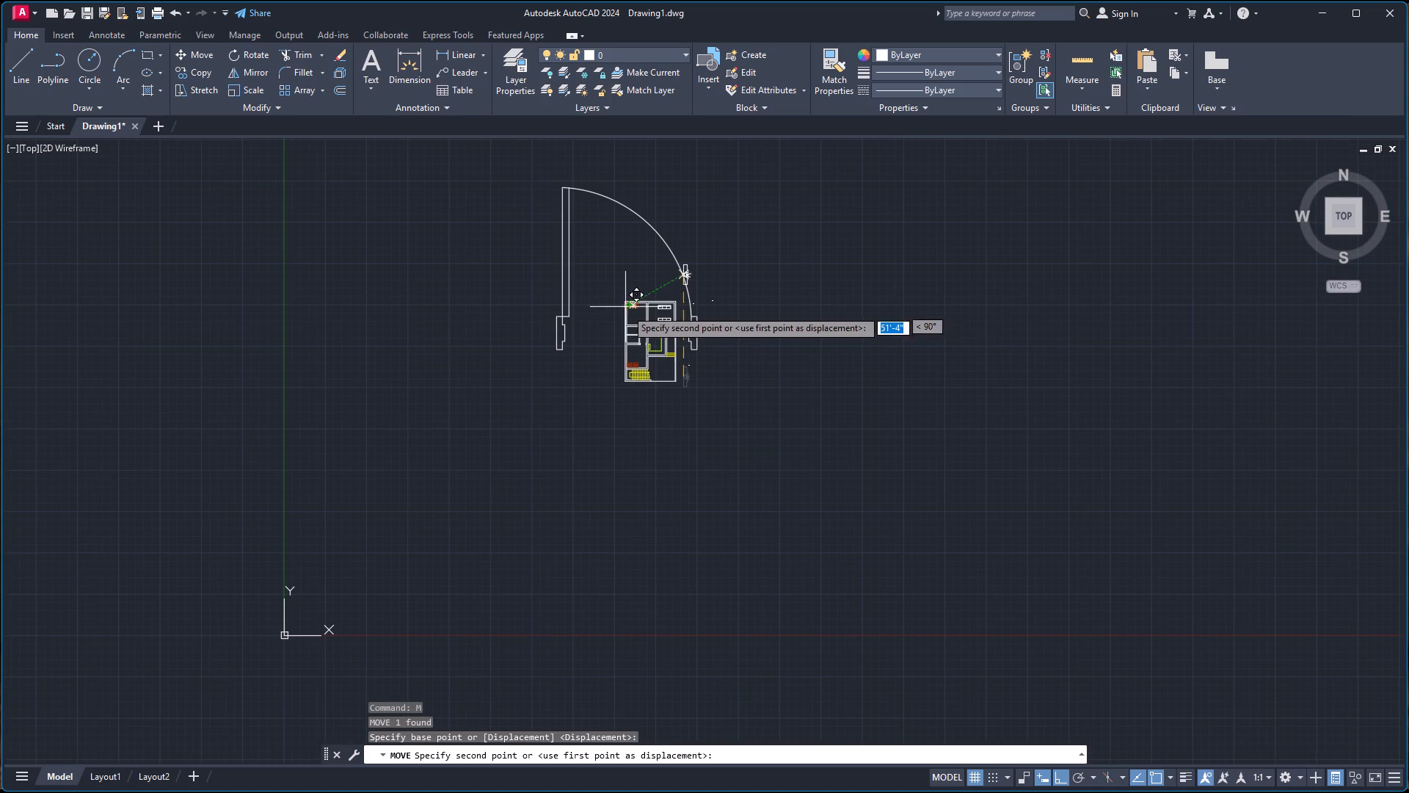
{"action": "key", "text": "F8"}
{"action": "scroll", "coordinate": [649, 324], "scroll_direction": "up", "scroll_amount": 4}
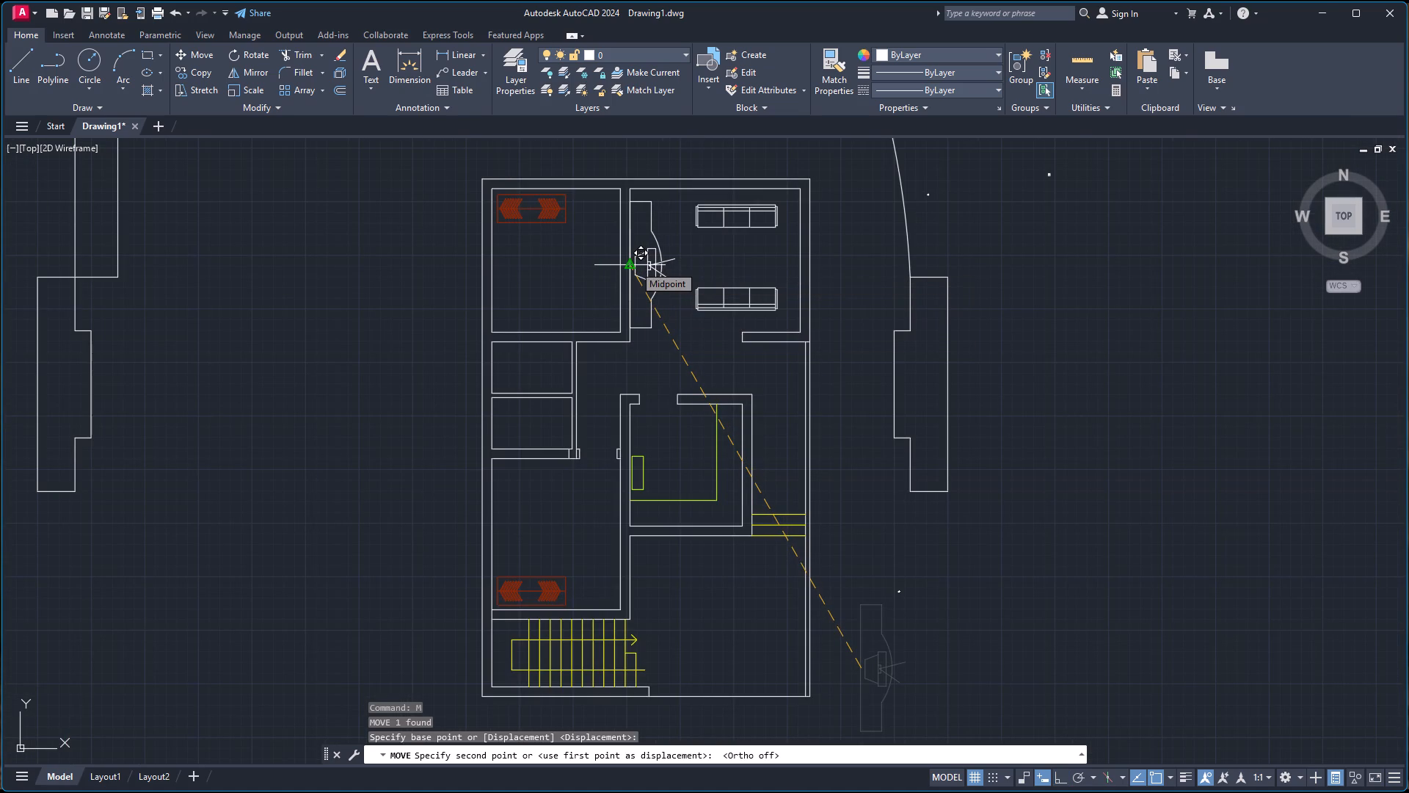
{"action": "left_click", "coordinate": [634, 265]}
Scale the TV unit down to about half its size from the midpoint of its back edge on the wall.
{"action": "left_click", "coordinate": [649, 274]}
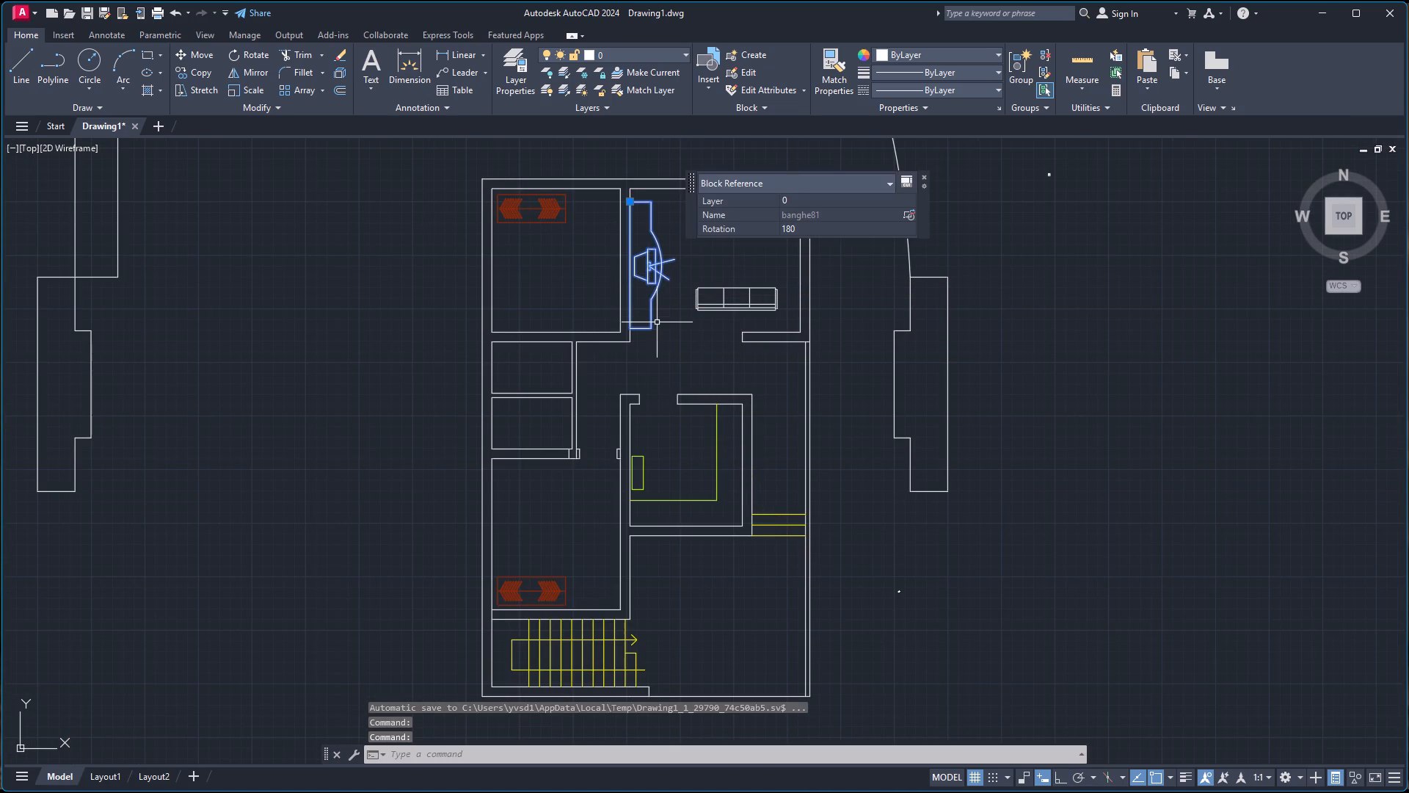
{"action": "type", "text": "sc'"}
{"action": "key", "text": "BackSpace"}
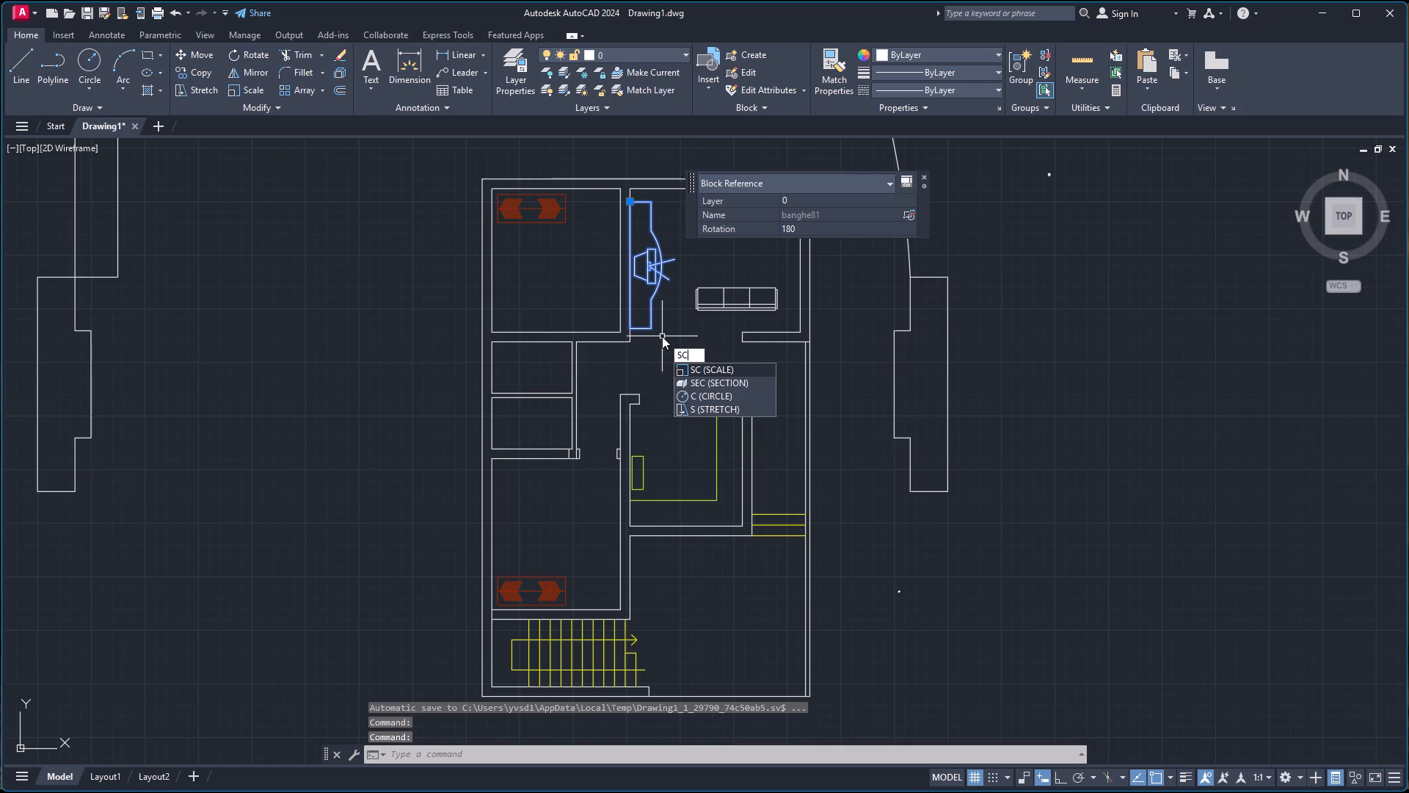
{"action": "key", "text": "Return"}
{"action": "scroll", "coordinate": [652, 300], "scroll_direction": "up", "scroll_amount": 3}
{"action": "scroll", "coordinate": [585, 239], "scroll_direction": "down", "scroll_amount": 4}
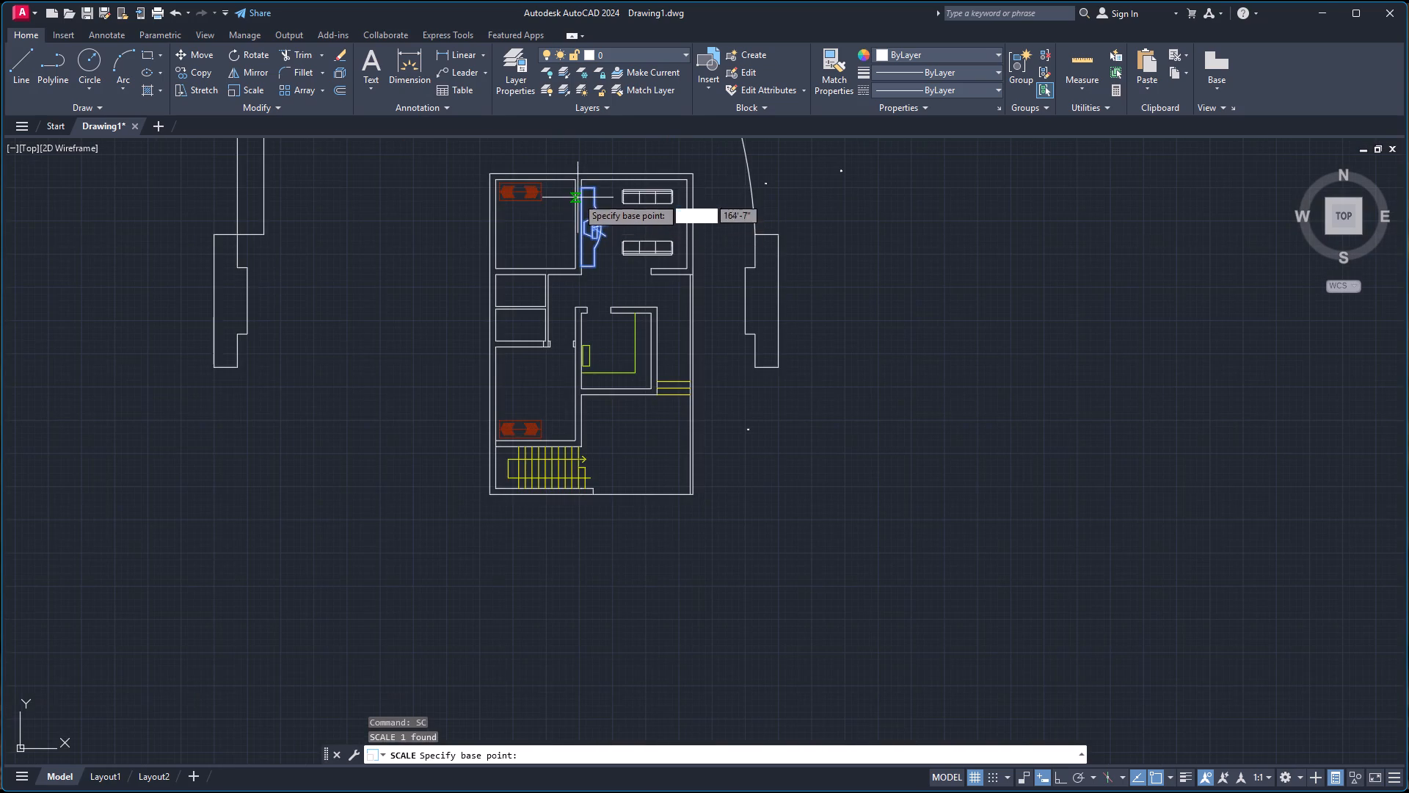
{"action": "scroll", "coordinate": [575, 196], "scroll_direction": "up", "scroll_amount": 3}
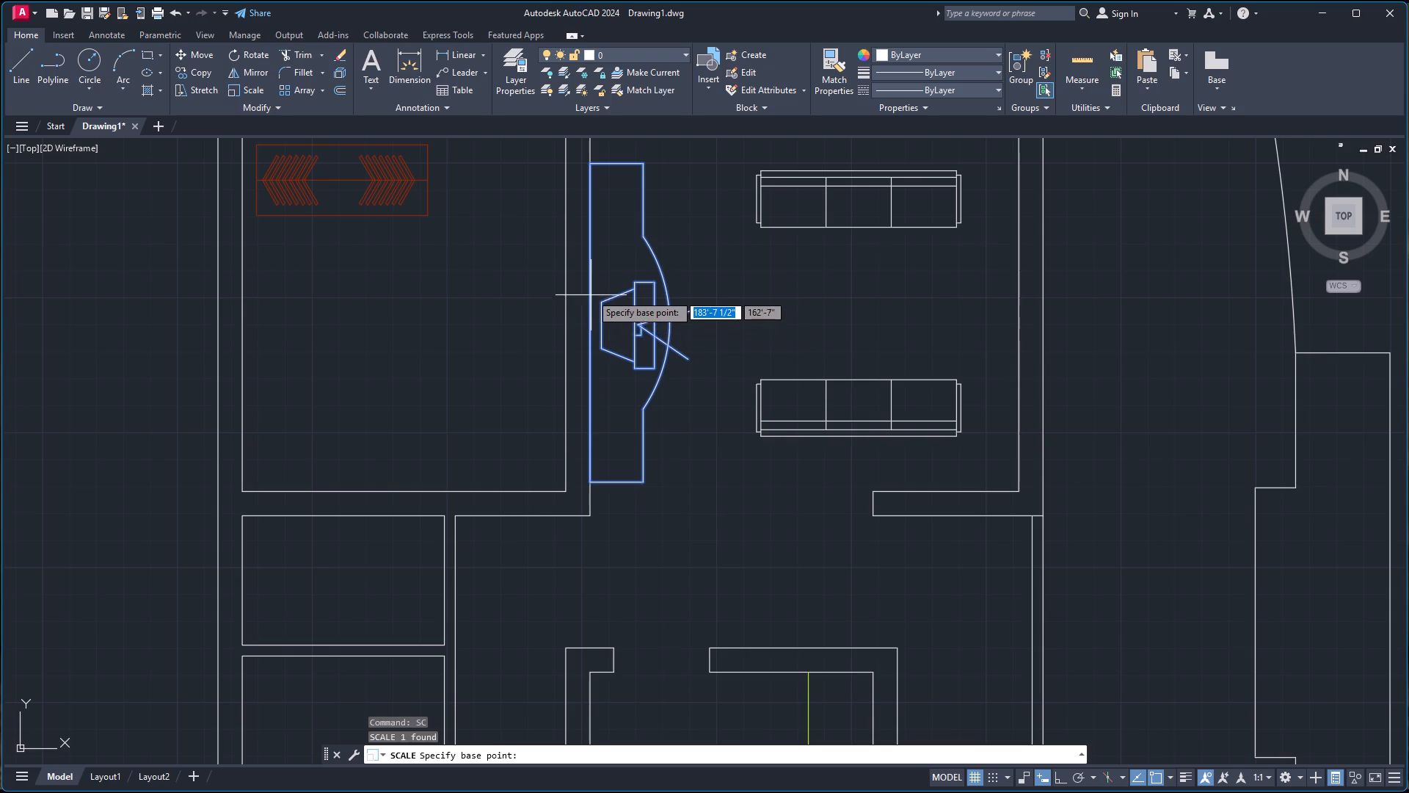
{"action": "left_click", "coordinate": [589, 324]}
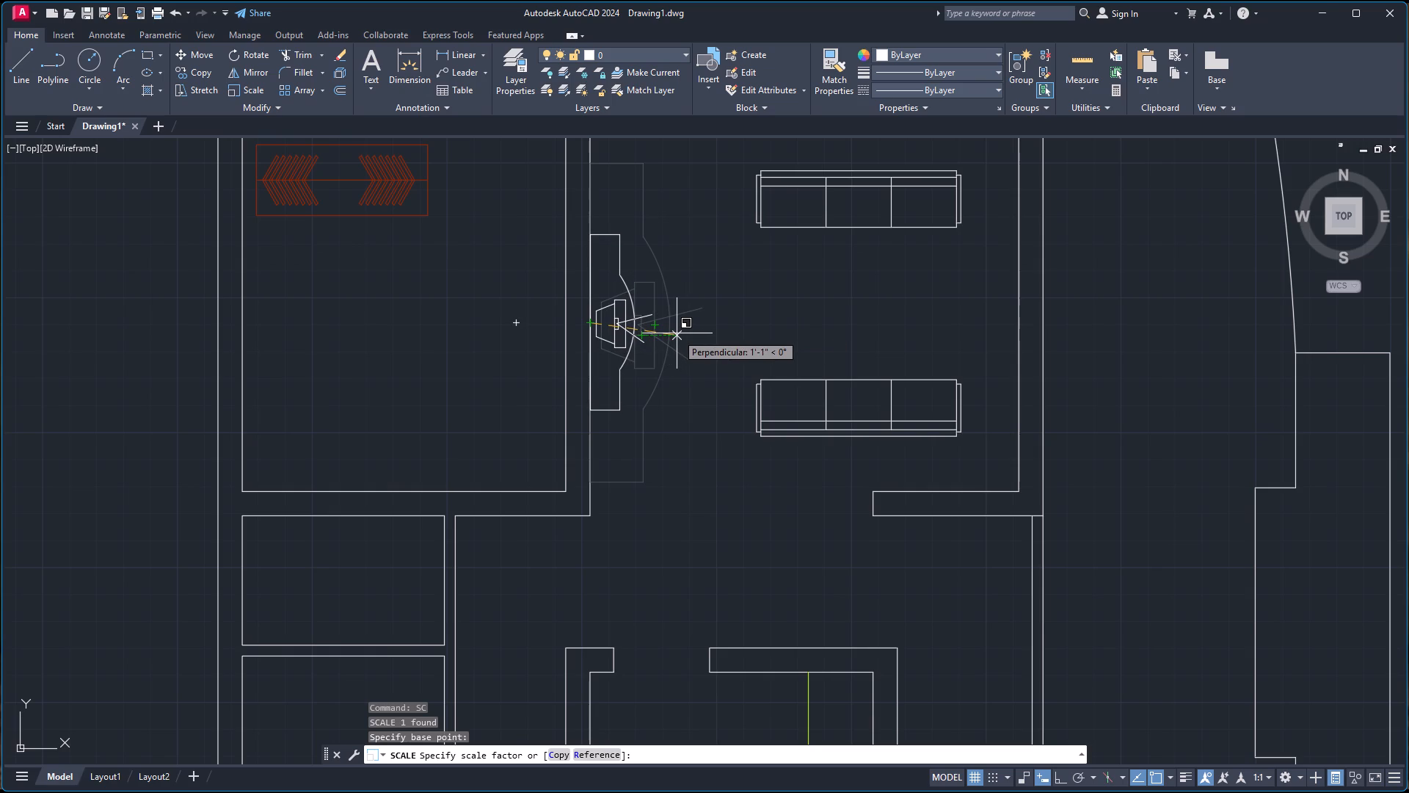
{"action": "scroll", "coordinate": [677, 333], "scroll_direction": "up", "scroll_amount": 4}
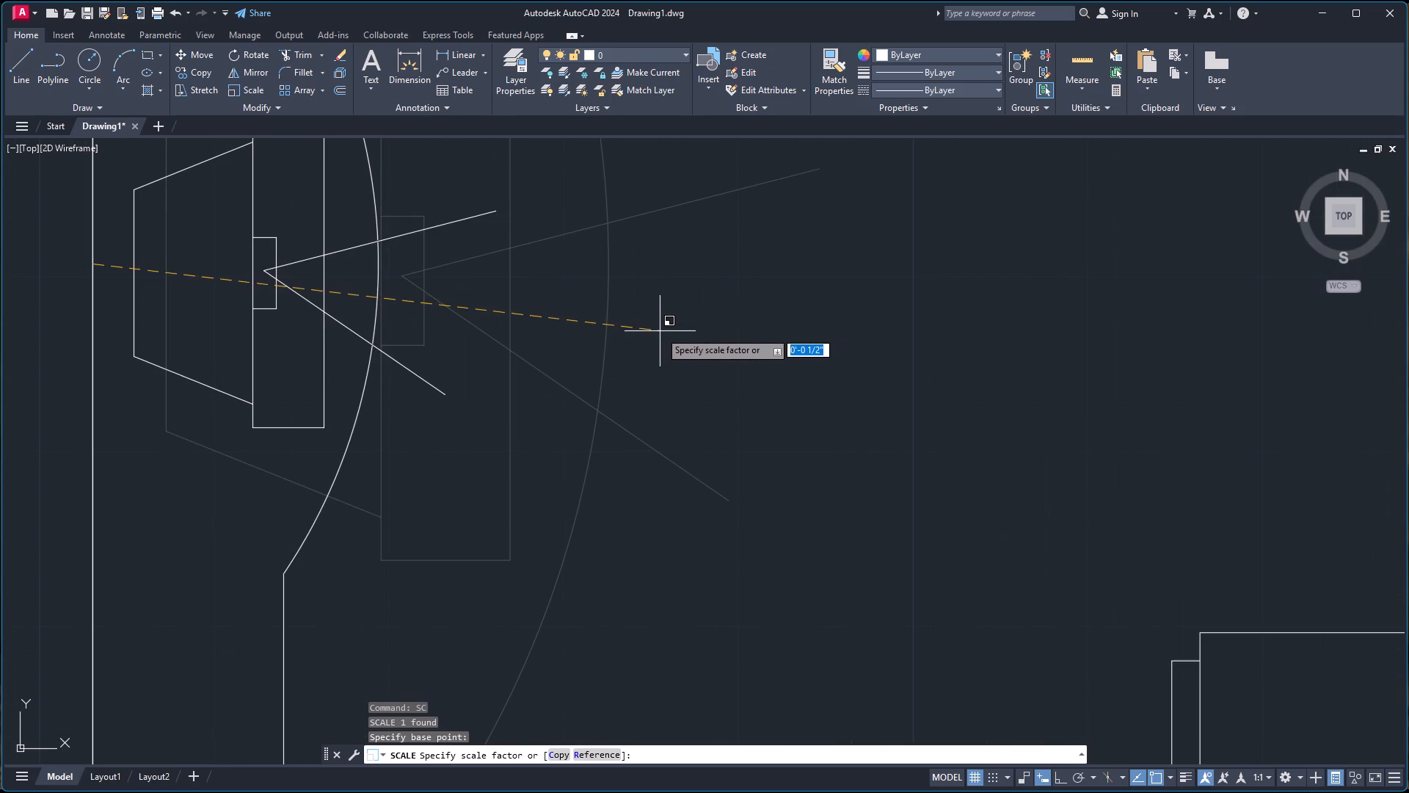
{"action": "left_click", "coordinate": [659, 331]}
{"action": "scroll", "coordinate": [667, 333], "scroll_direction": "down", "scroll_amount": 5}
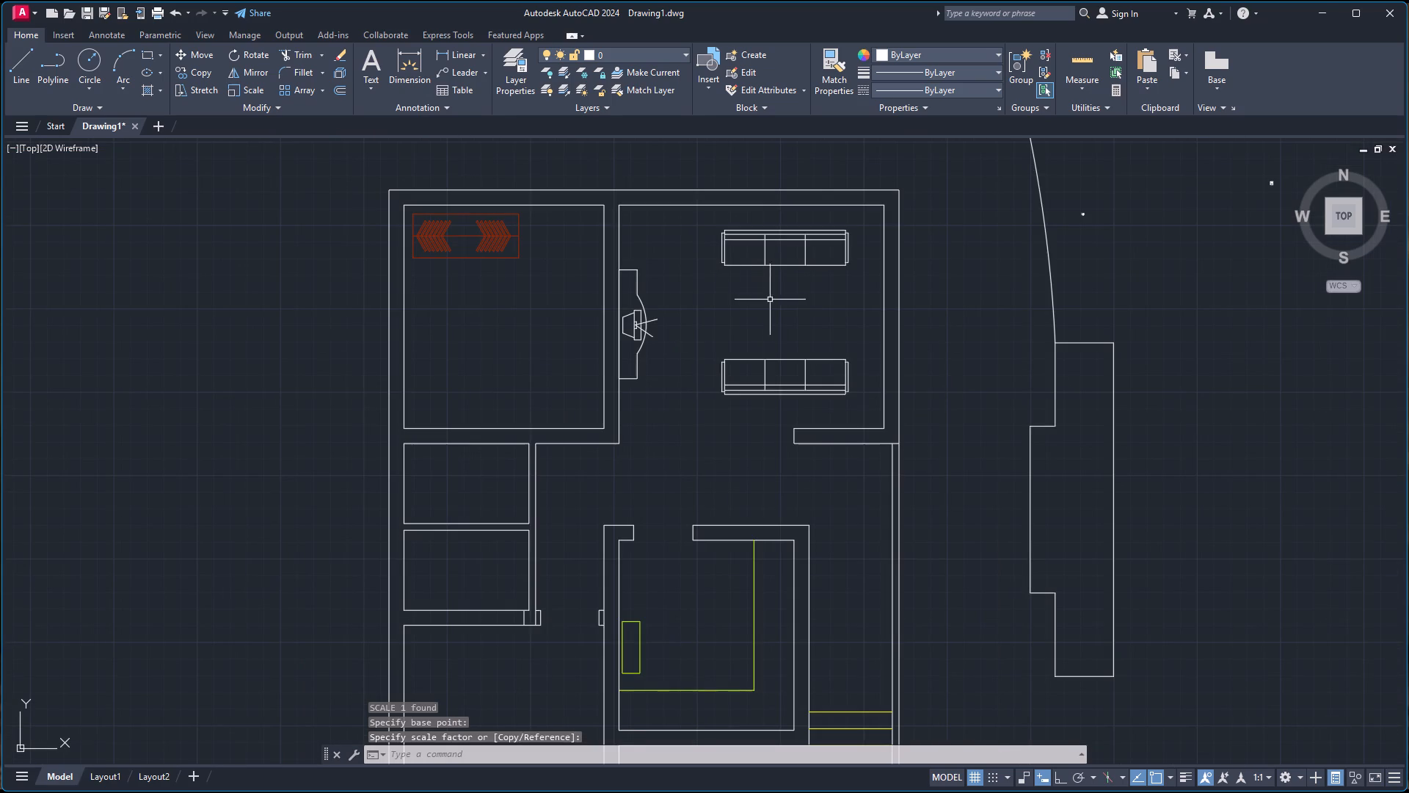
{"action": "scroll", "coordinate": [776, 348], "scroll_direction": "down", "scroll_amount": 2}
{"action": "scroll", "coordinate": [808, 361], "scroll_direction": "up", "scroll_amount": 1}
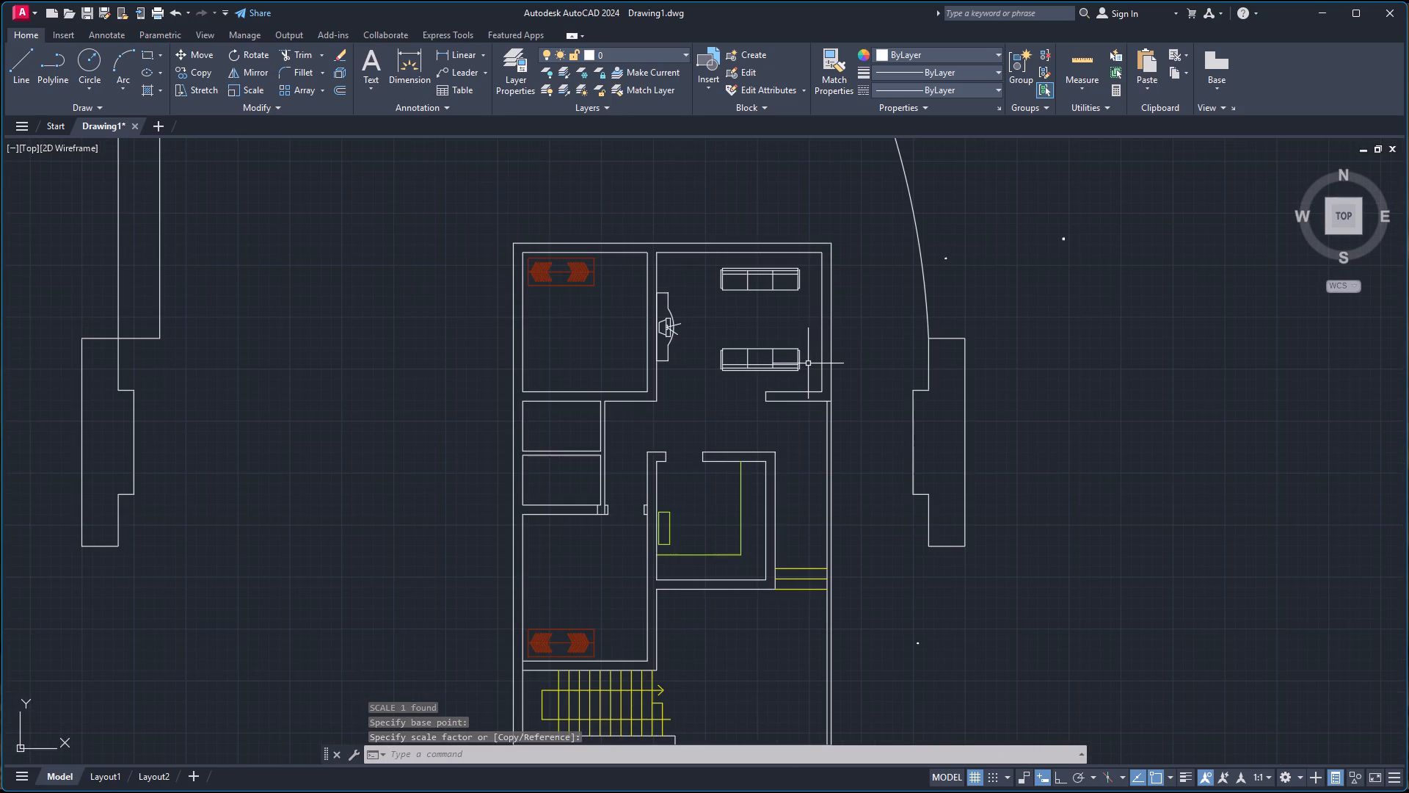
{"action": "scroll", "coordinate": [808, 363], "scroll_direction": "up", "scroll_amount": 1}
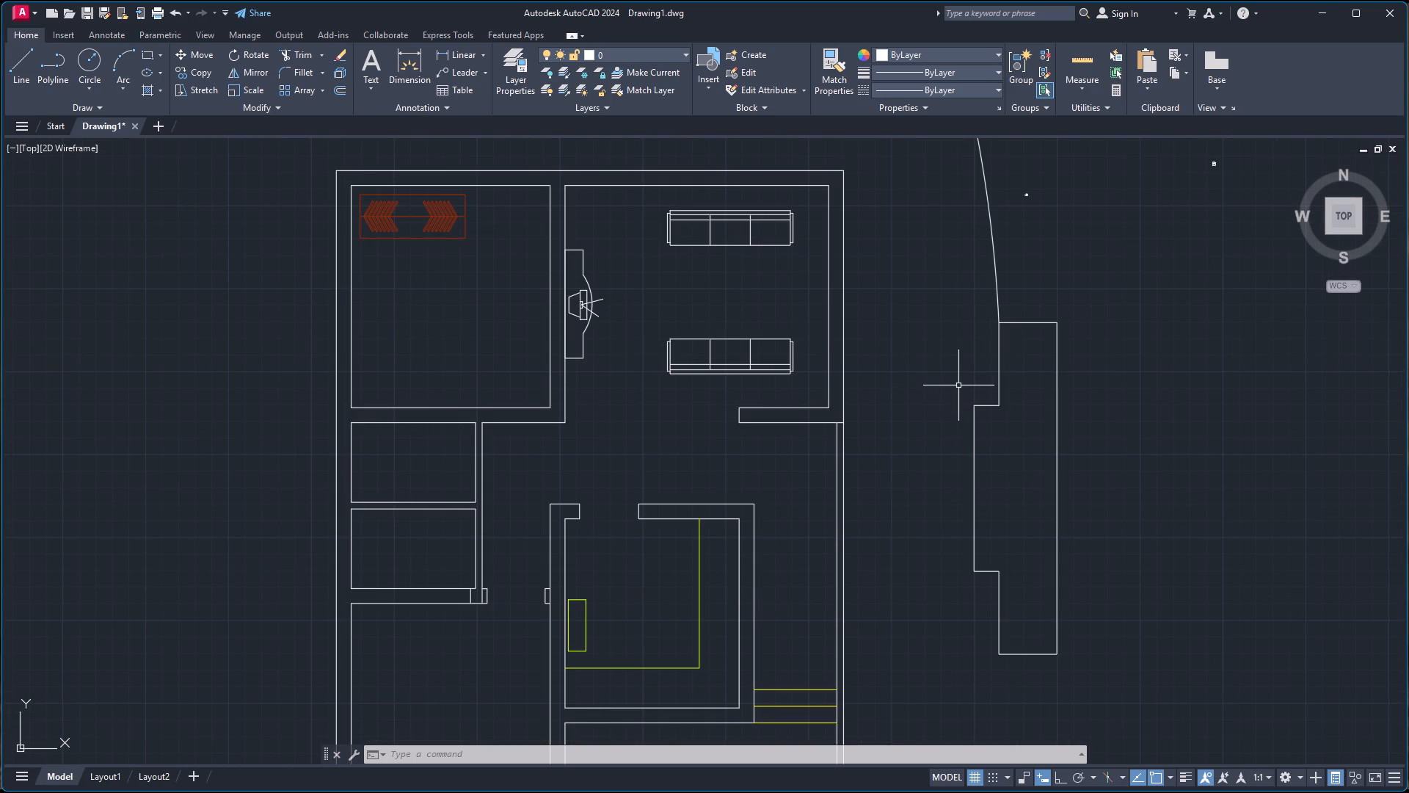
Scale up the small armchair block outside the plan's right wall from its front-edge midpoint to suit the floor plan's furniture.
{"action": "scroll", "coordinate": [1046, 396], "scroll_direction": "down", "scroll_amount": 3}
{"action": "scroll", "coordinate": [1066, 361], "scroll_direction": "up", "scroll_amount": 1}
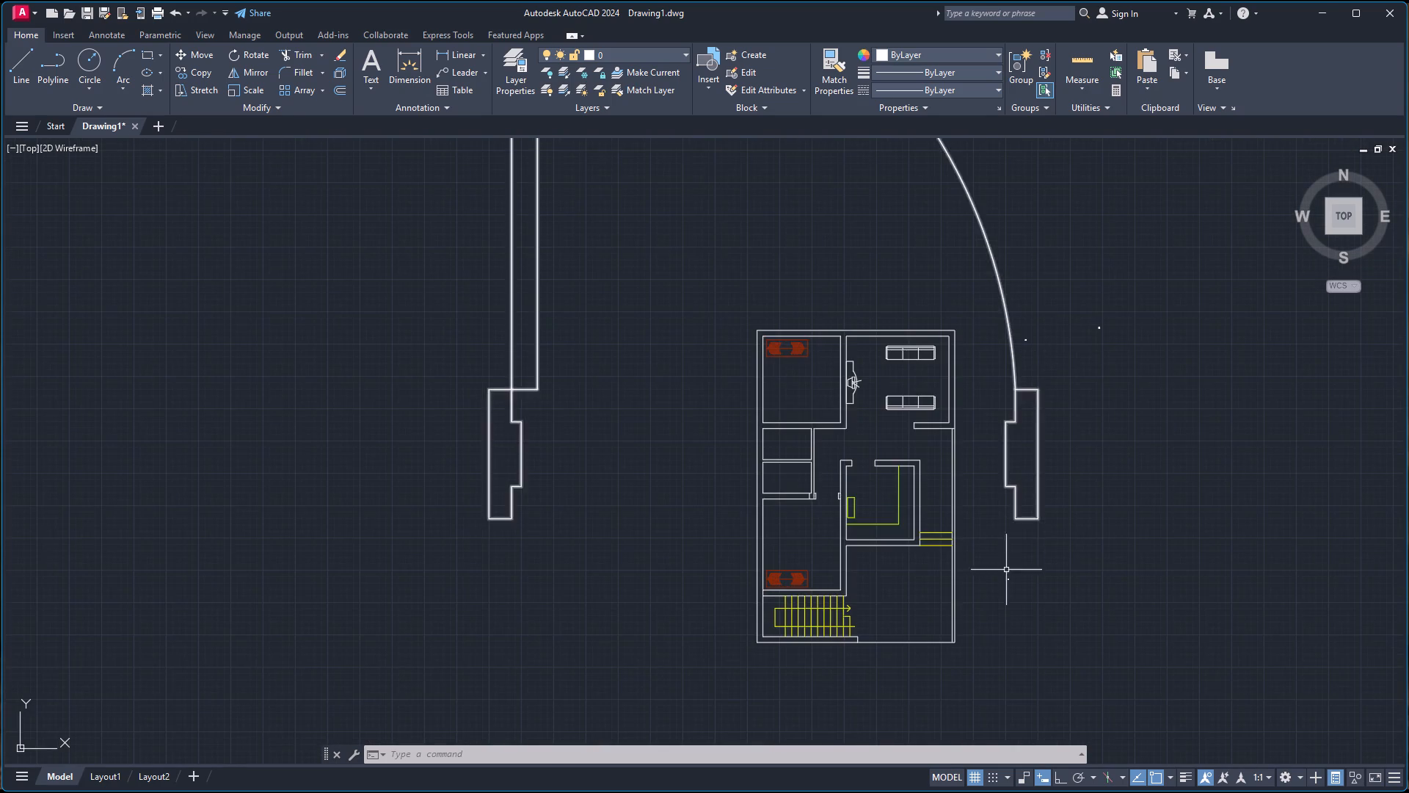
{"action": "scroll", "coordinate": [1007, 584], "scroll_direction": "up", "scroll_amount": 10}
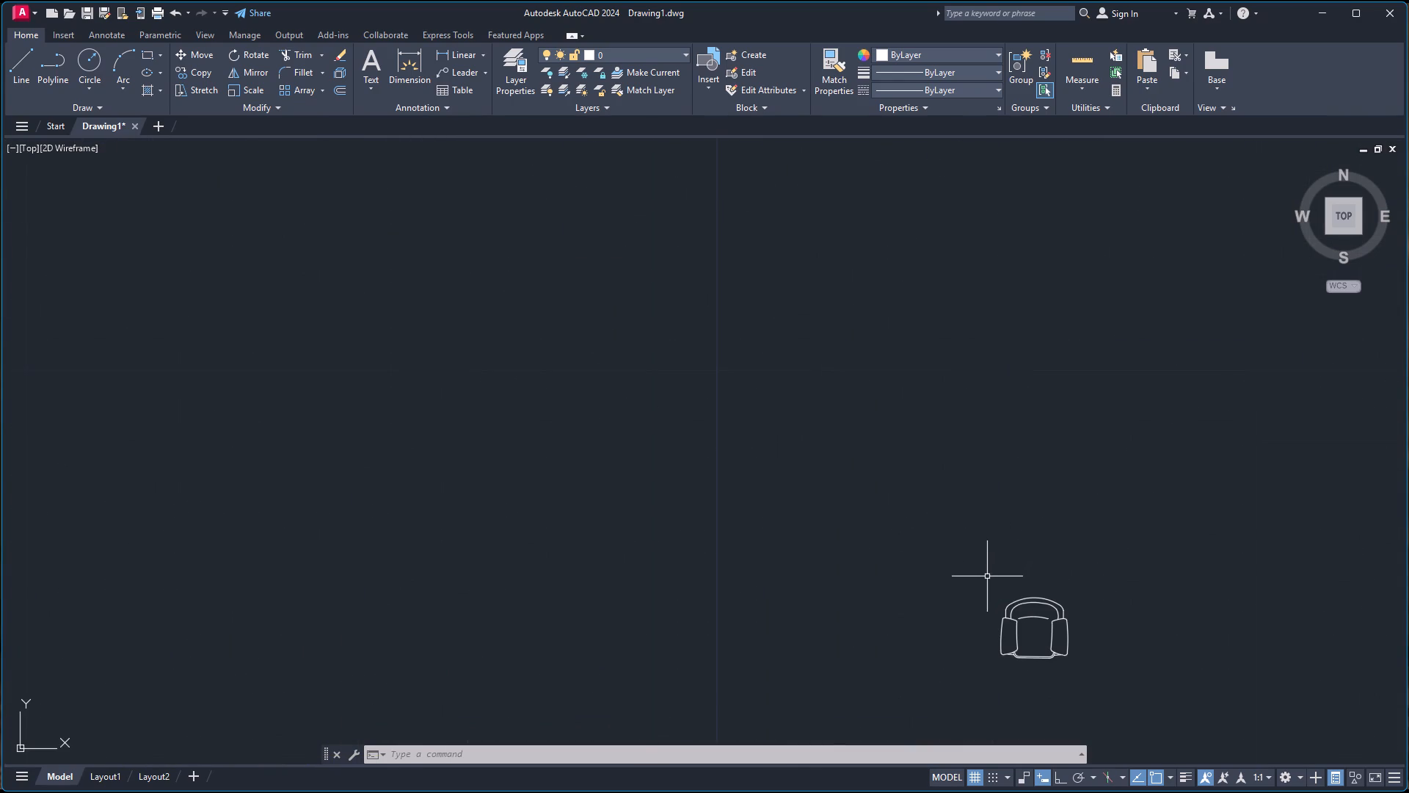
{"action": "left_click", "coordinate": [987, 576]}
{"action": "left_click", "coordinate": [1076, 673]}
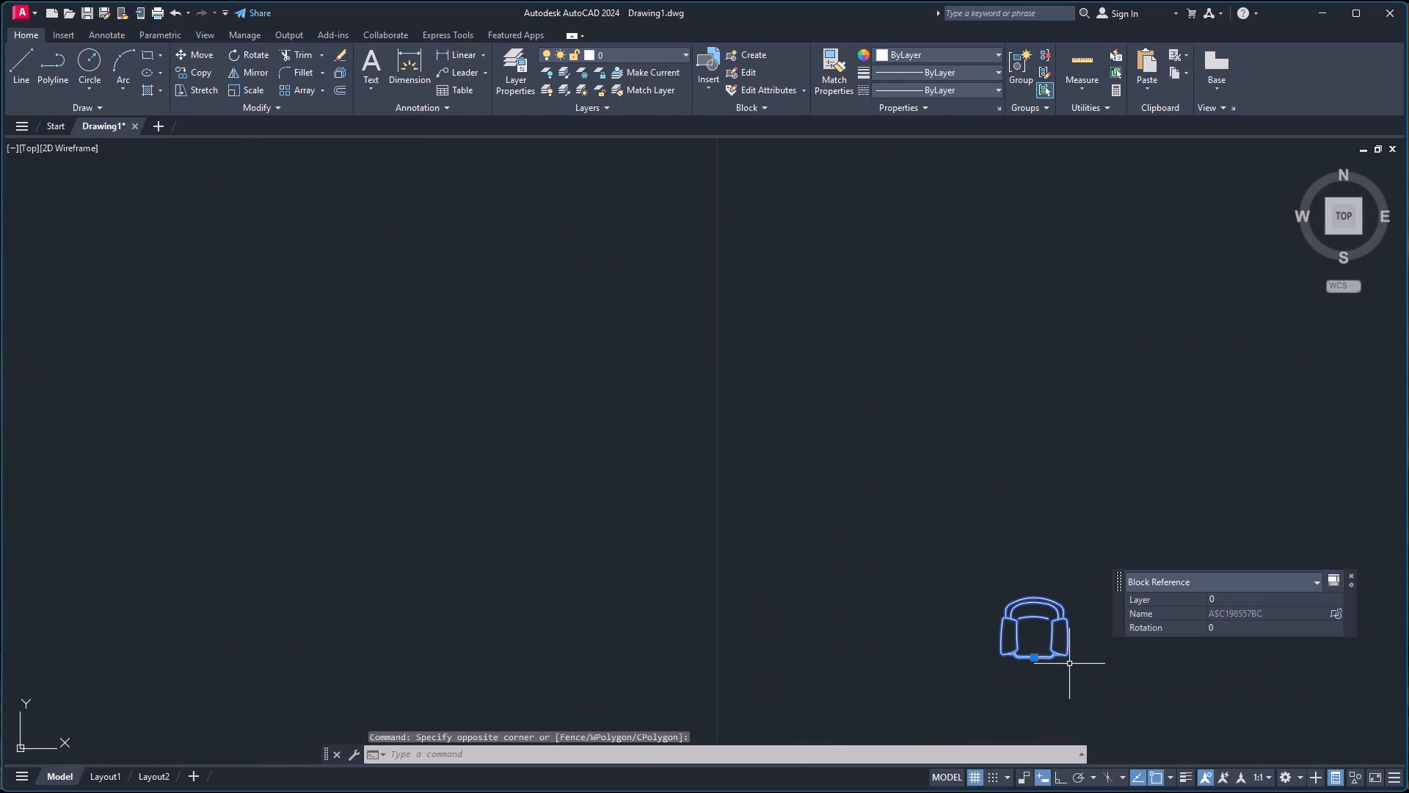
{"action": "type", "text": "sc"}
{"action": "key", "text": "Return"}
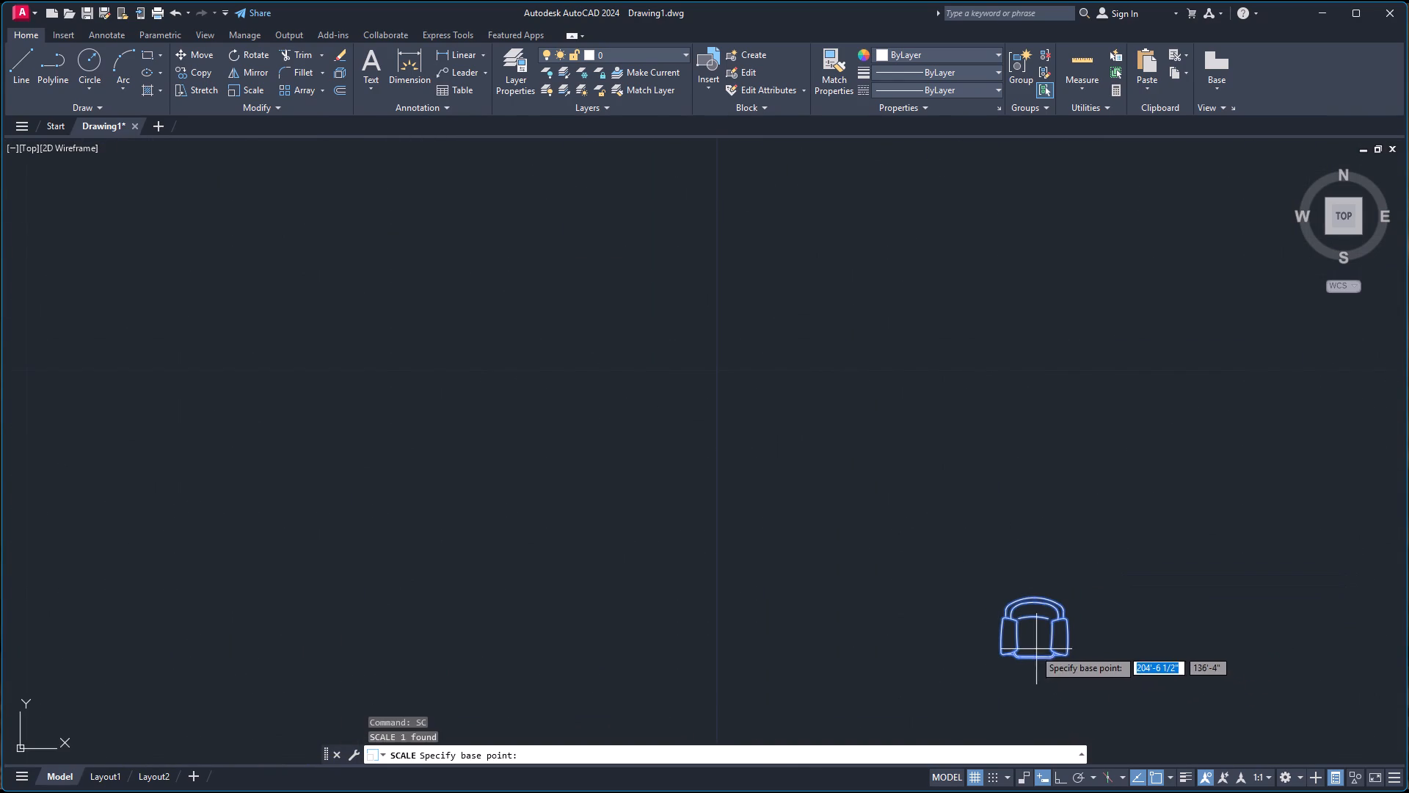
{"action": "left_click", "coordinate": [1035, 655]}
{"action": "scroll", "coordinate": [1036, 651], "scroll_direction": "down", "scroll_amount": 6}
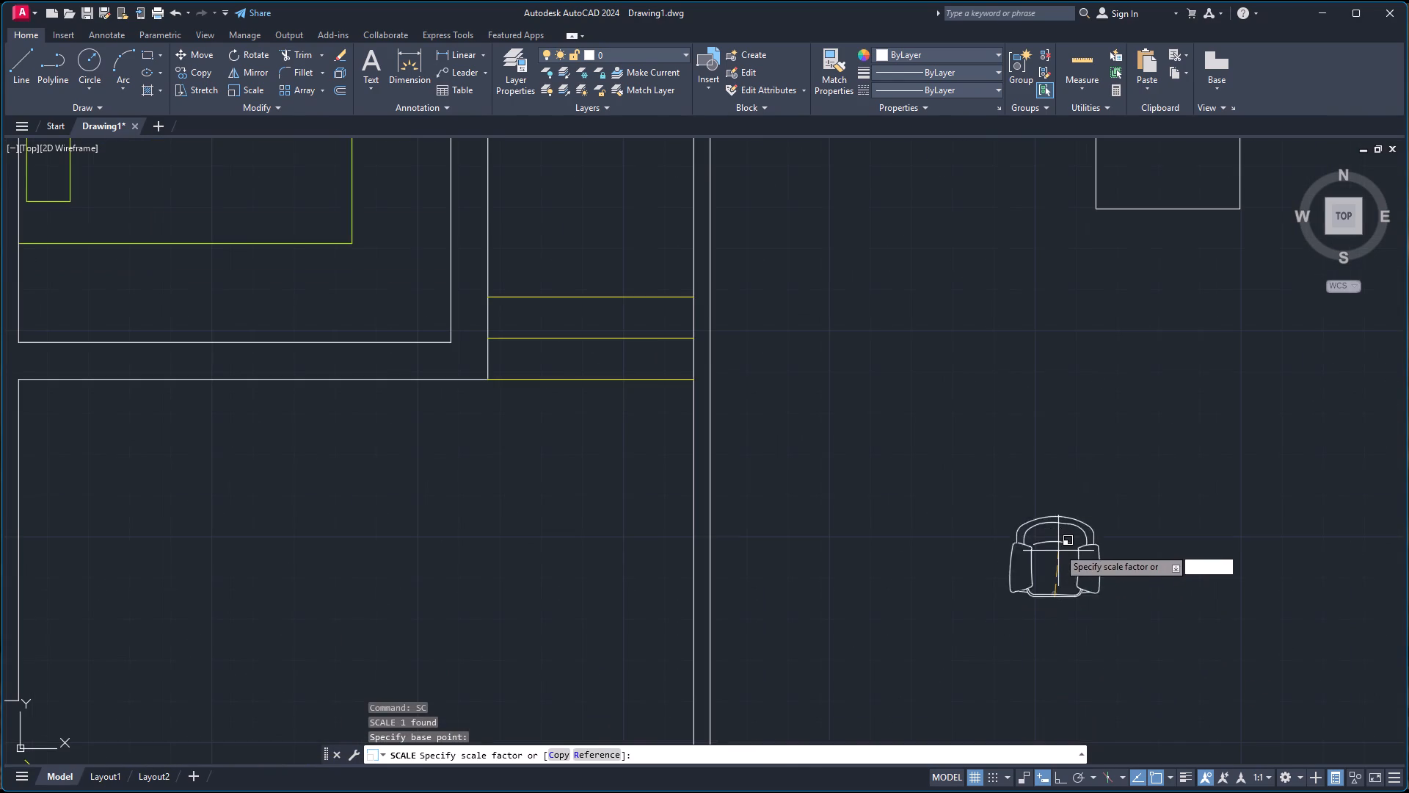
{"action": "scroll", "coordinate": [1063, 556], "scroll_direction": "down", "scroll_amount": 3}
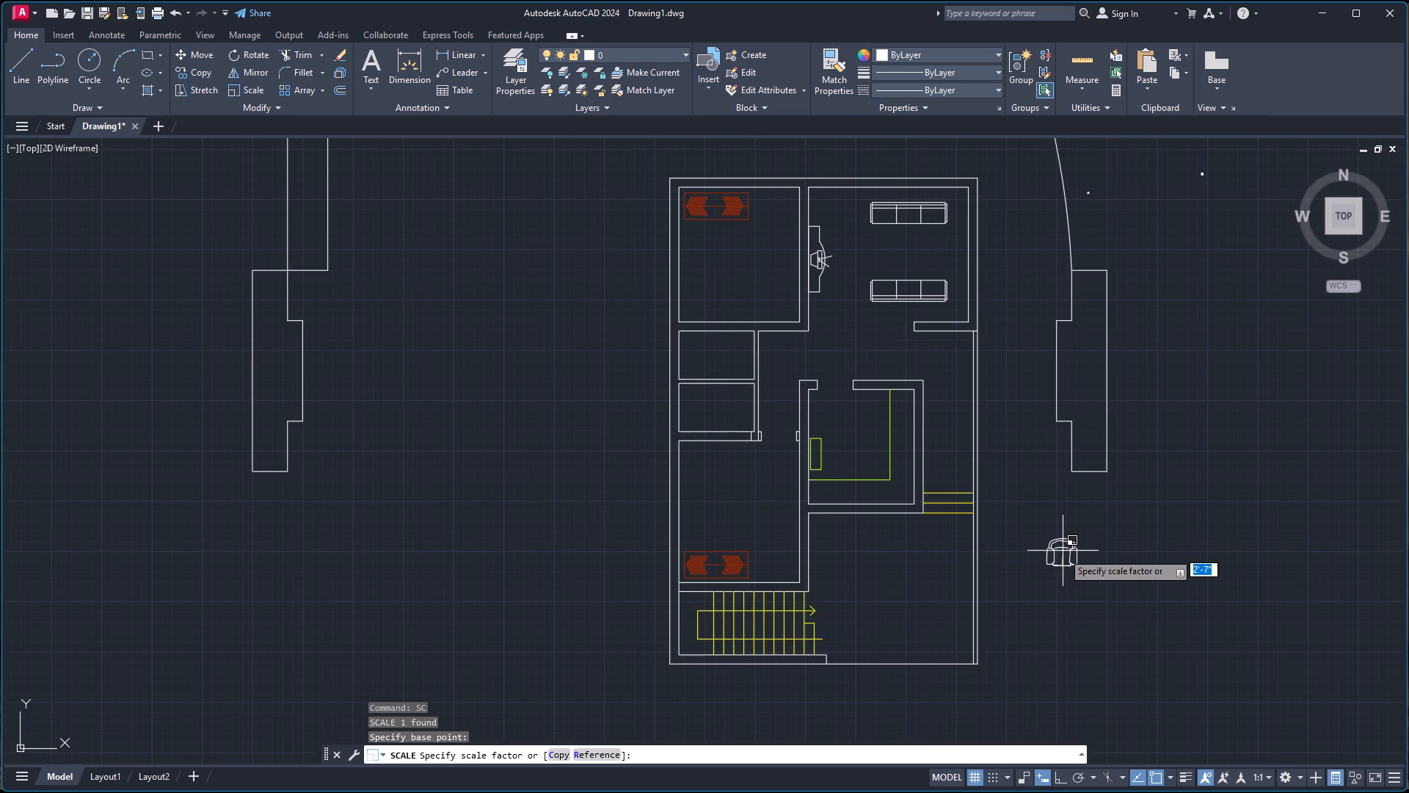
{"action": "left_click", "coordinate": [1064, 554]}
Rotate the armchair block to 270 degrees about its front-edge midpoint, with ortho on, so its front faces left.
{"action": "left_click", "coordinate": [1035, 529]}
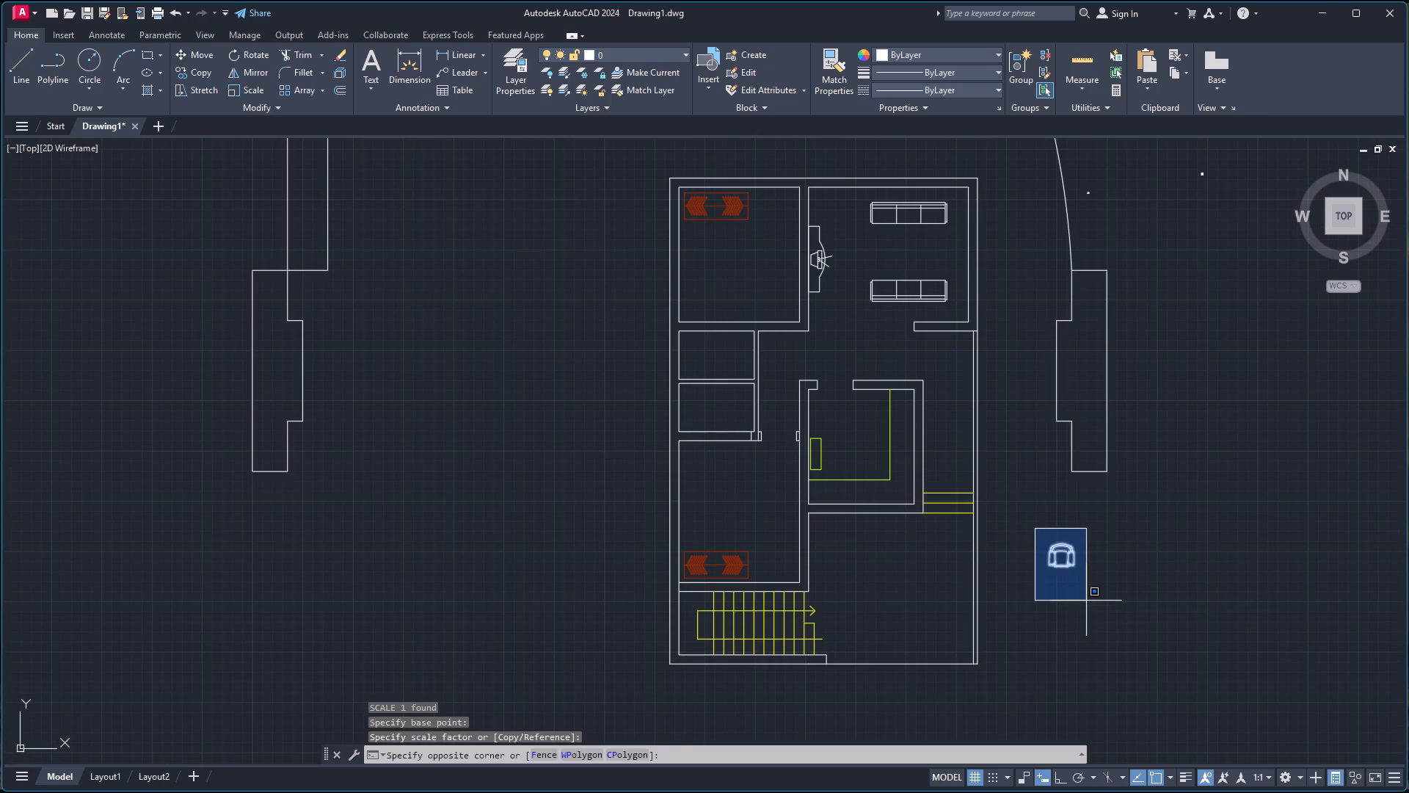
{"action": "left_click", "coordinate": [1086, 601]}
{"action": "type", "text": "ro"}
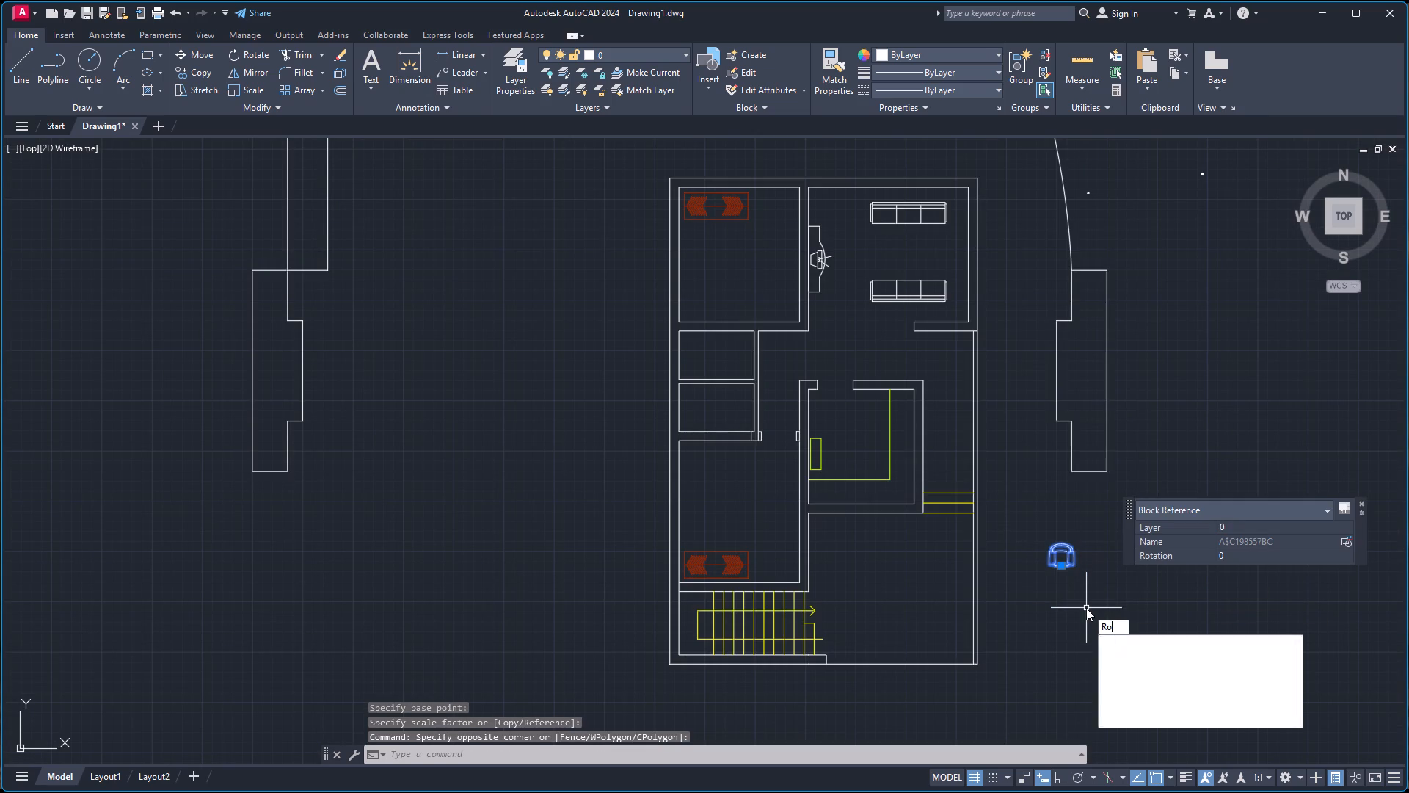
{"action": "key", "text": "Return"}
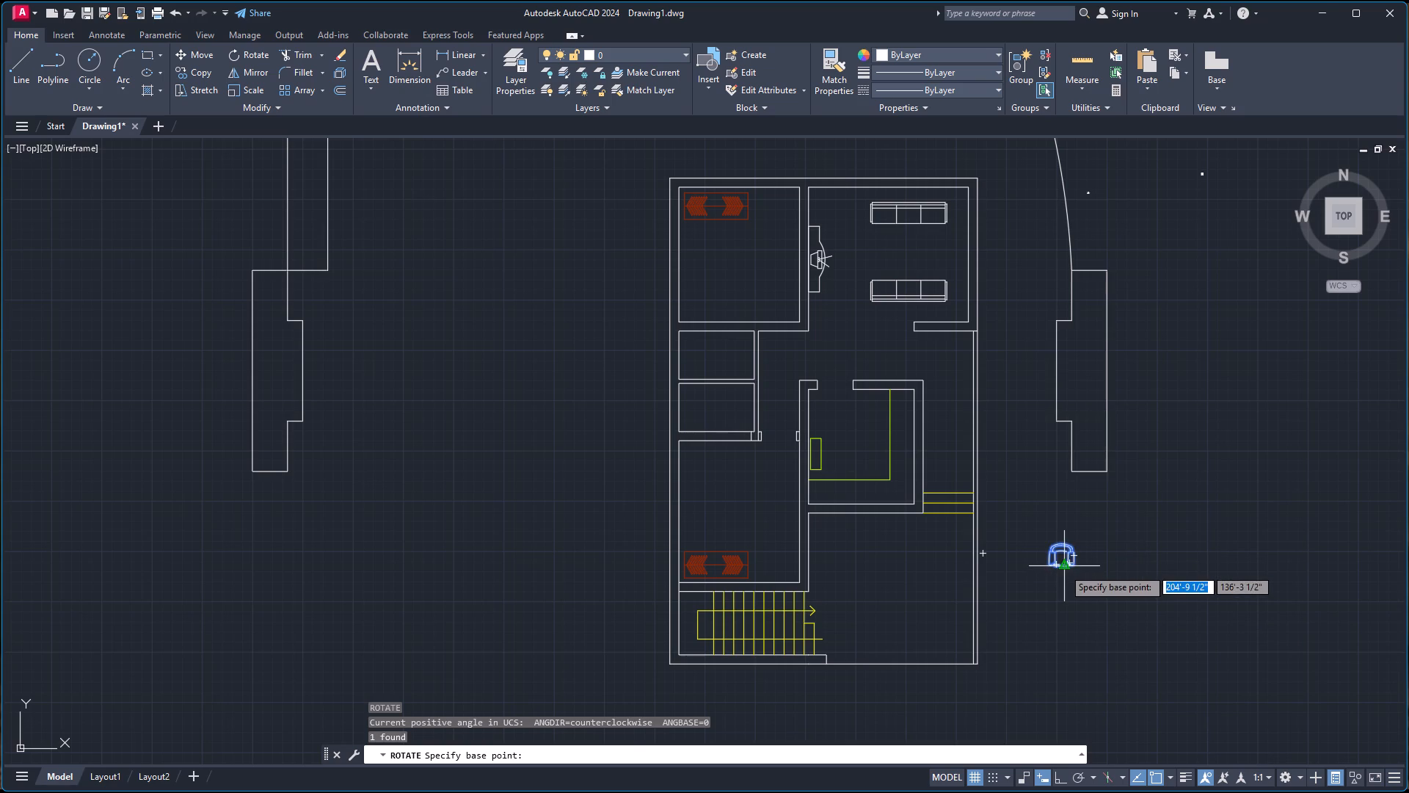
{"action": "left_click", "coordinate": [1063, 568]}
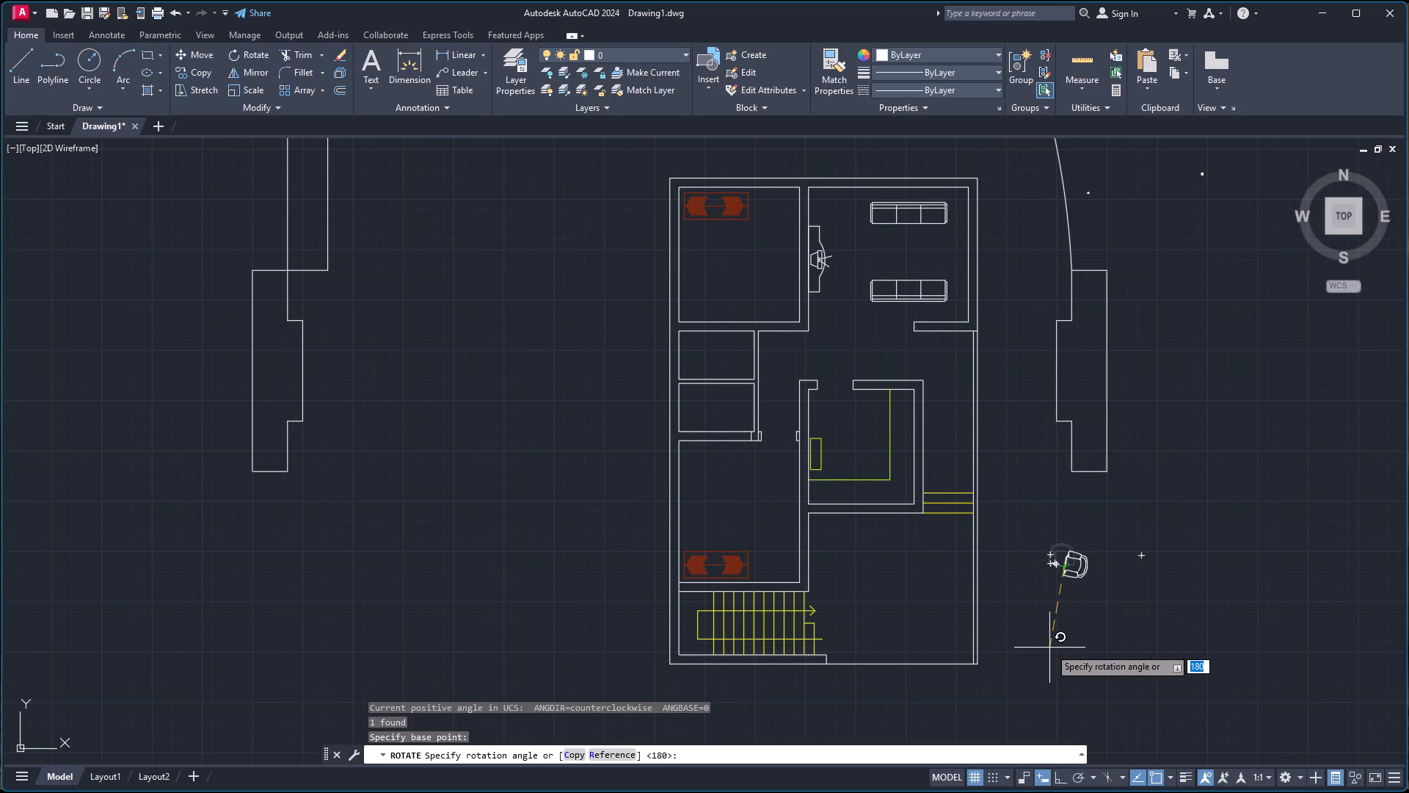
{"action": "key", "text": "F8"}
{"action": "left_click", "coordinate": [1063, 654]}
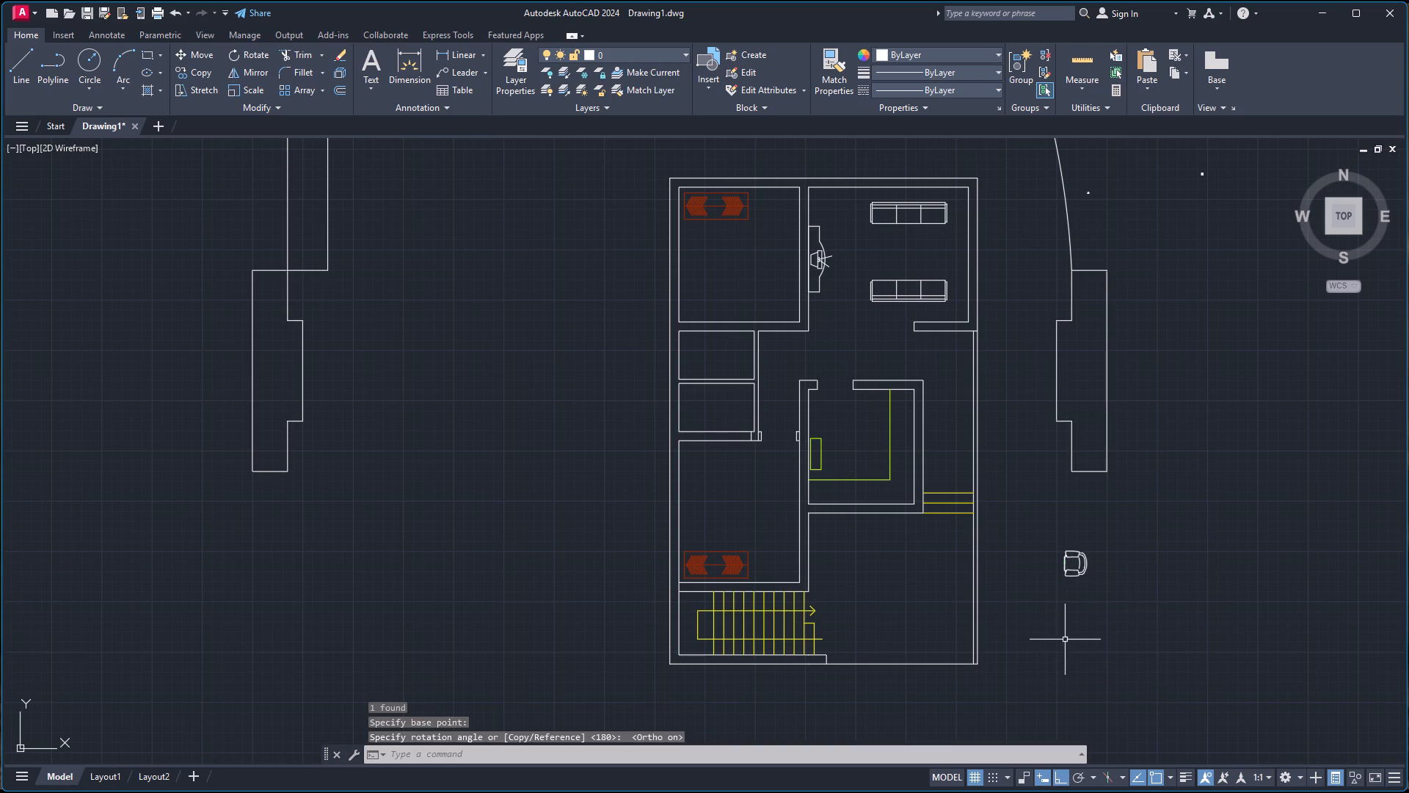
Copy the rotated armchair straight down by about 2'-2" to form a side-by-side pair.
{"action": "left_click", "coordinate": [1054, 534]}
{"action": "left_click", "coordinate": [1119, 624]}
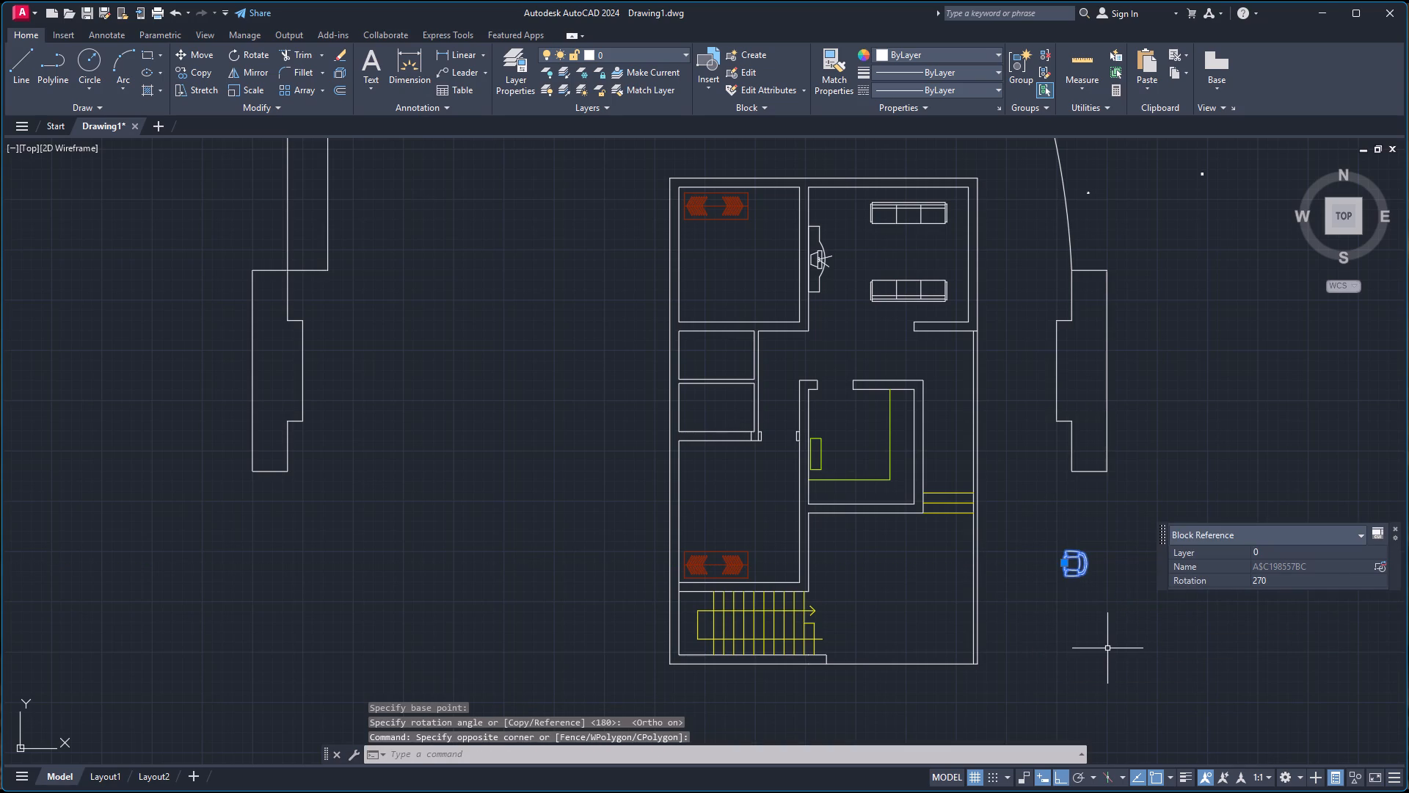
{"action": "type", "text": "co"}
{"action": "key", "text": "Return"}
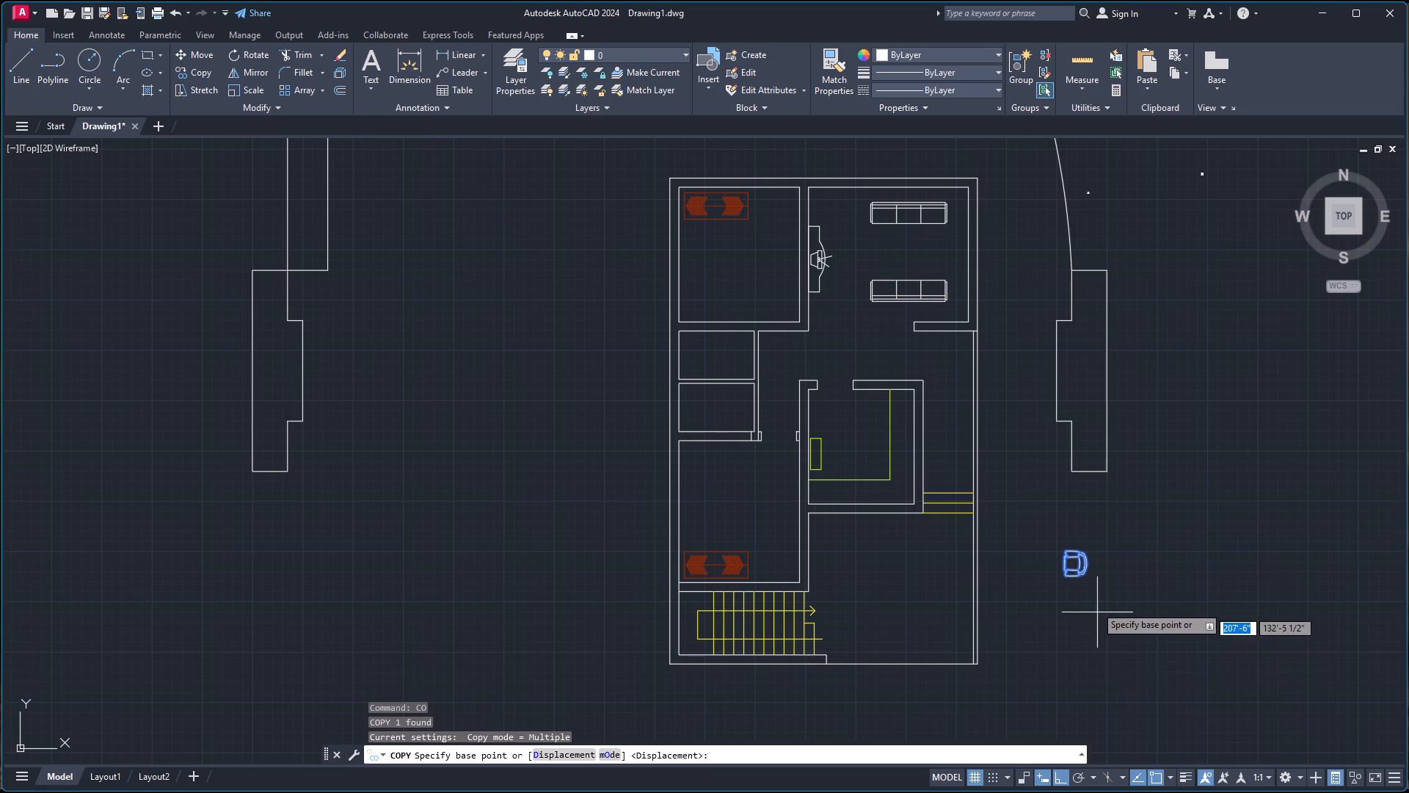
{"action": "scroll", "coordinate": [1060, 562], "scroll_direction": "up", "scroll_amount": 2}
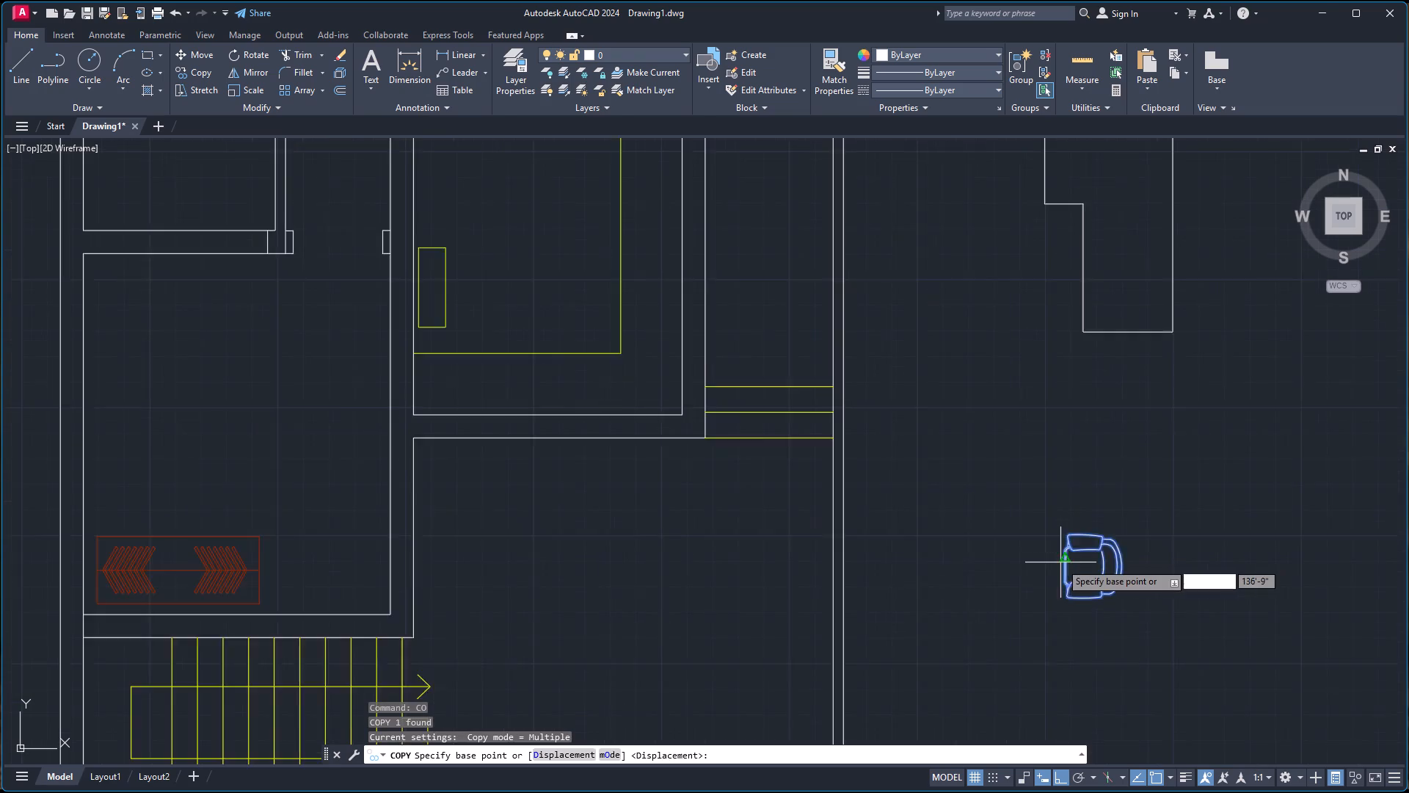
{"action": "scroll", "coordinate": [1060, 562], "scroll_direction": "up", "scroll_amount": 2}
{"action": "left_click", "coordinate": [1064, 571]}
{"action": "scroll", "coordinate": [1067, 615], "scroll_direction": "down", "scroll_amount": 2}
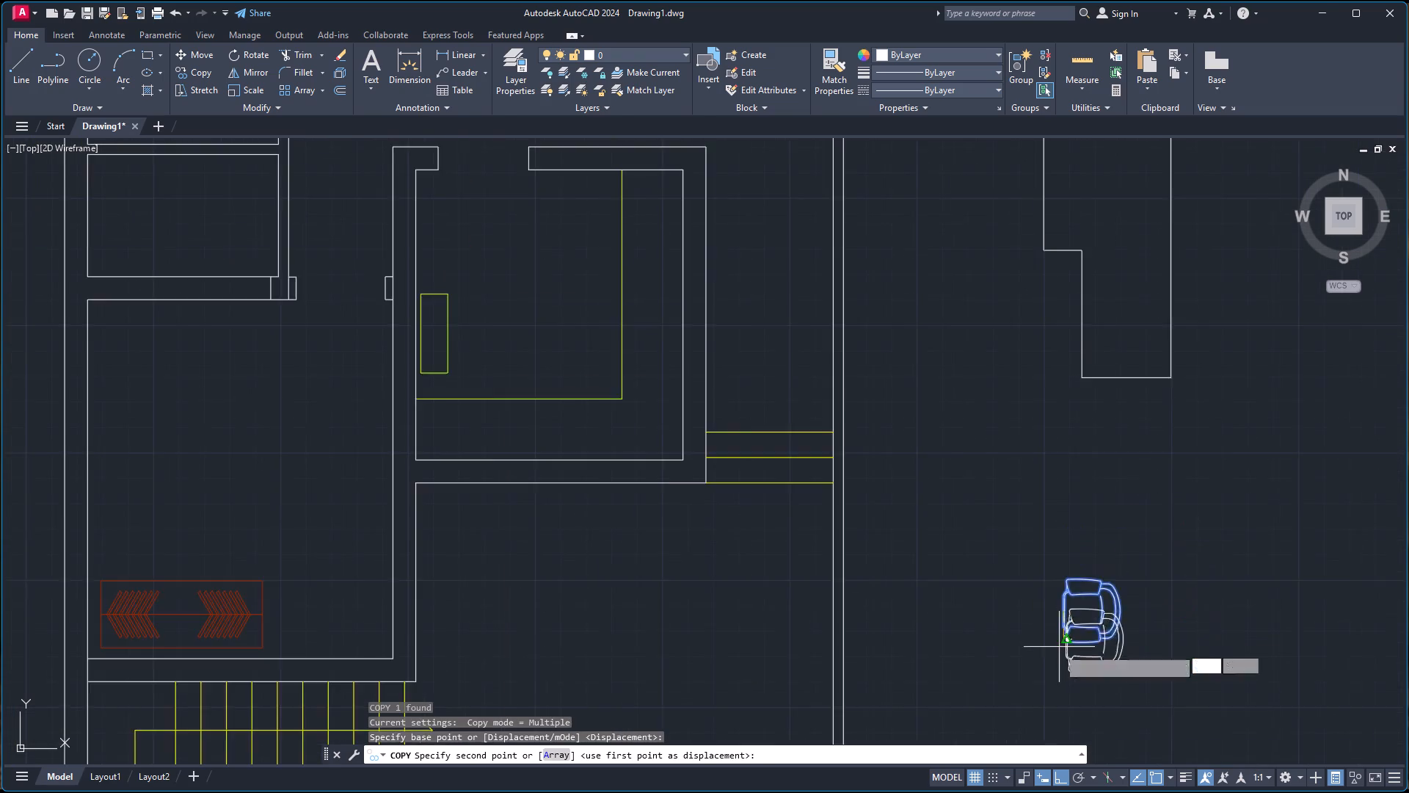
{"action": "scroll", "coordinate": [1058, 648], "scroll_direction": "down", "scroll_amount": 1}
{"action": "scroll", "coordinate": [1055, 670], "scroll_direction": "up", "scroll_amount": 3}
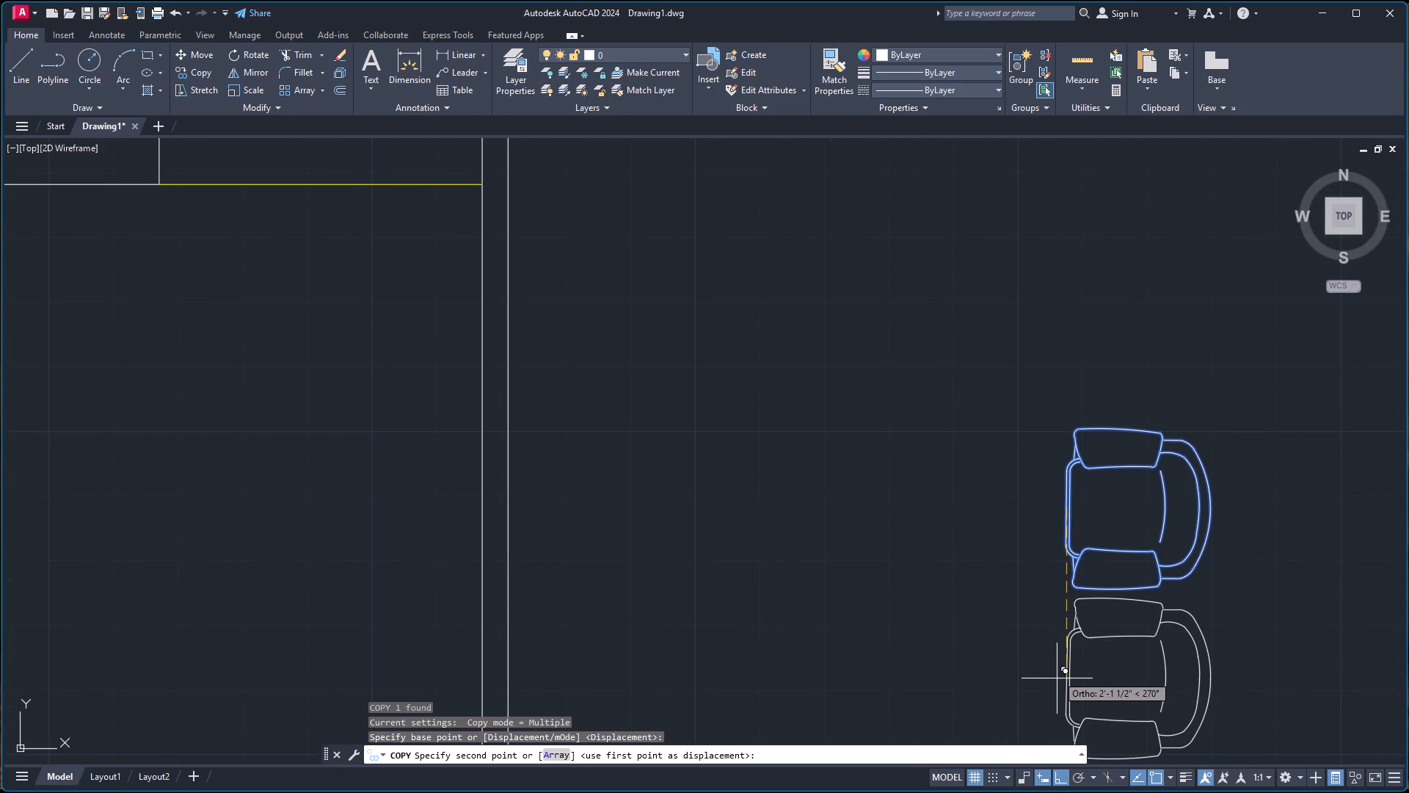
{"action": "left_click", "coordinate": [1057, 676]}
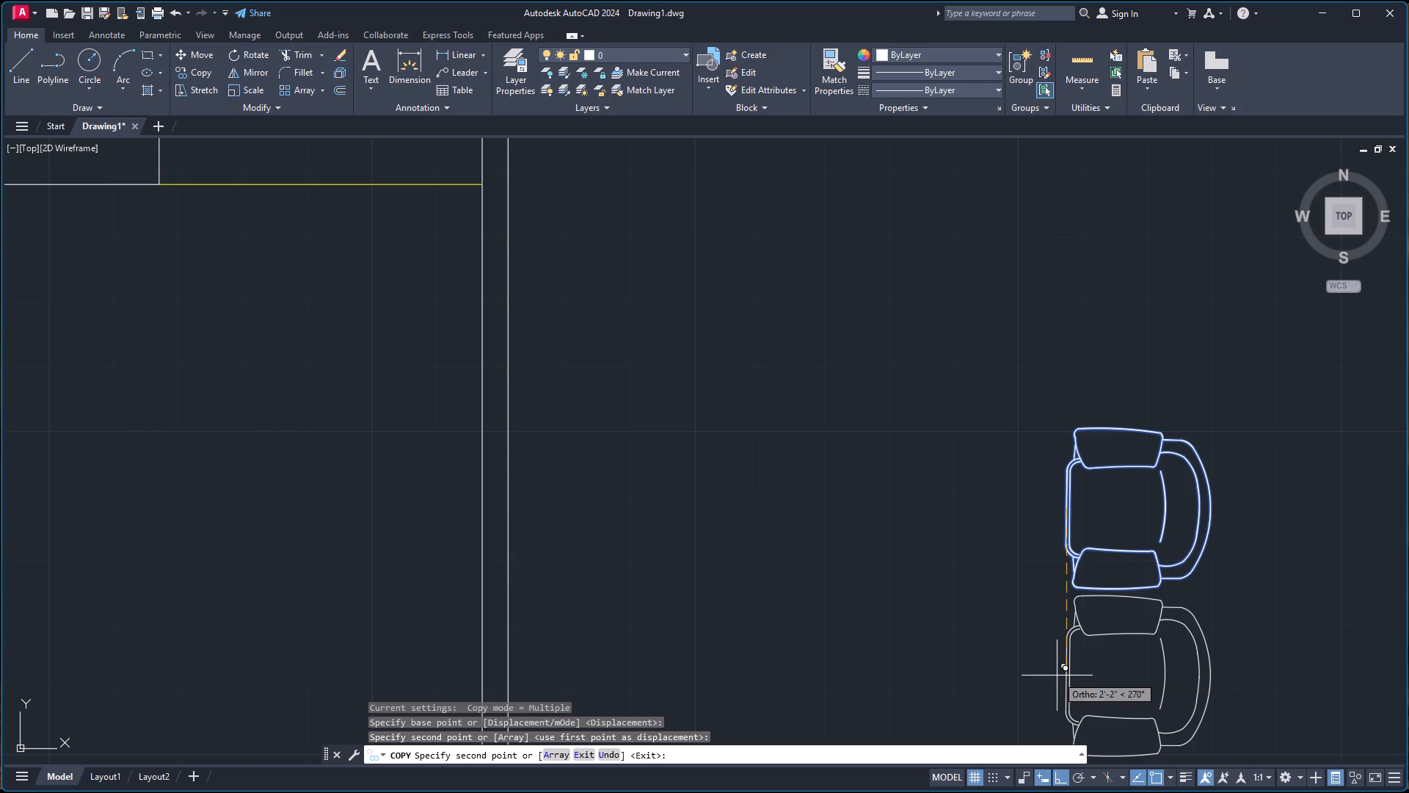
{"action": "key", "text": "Escape"}
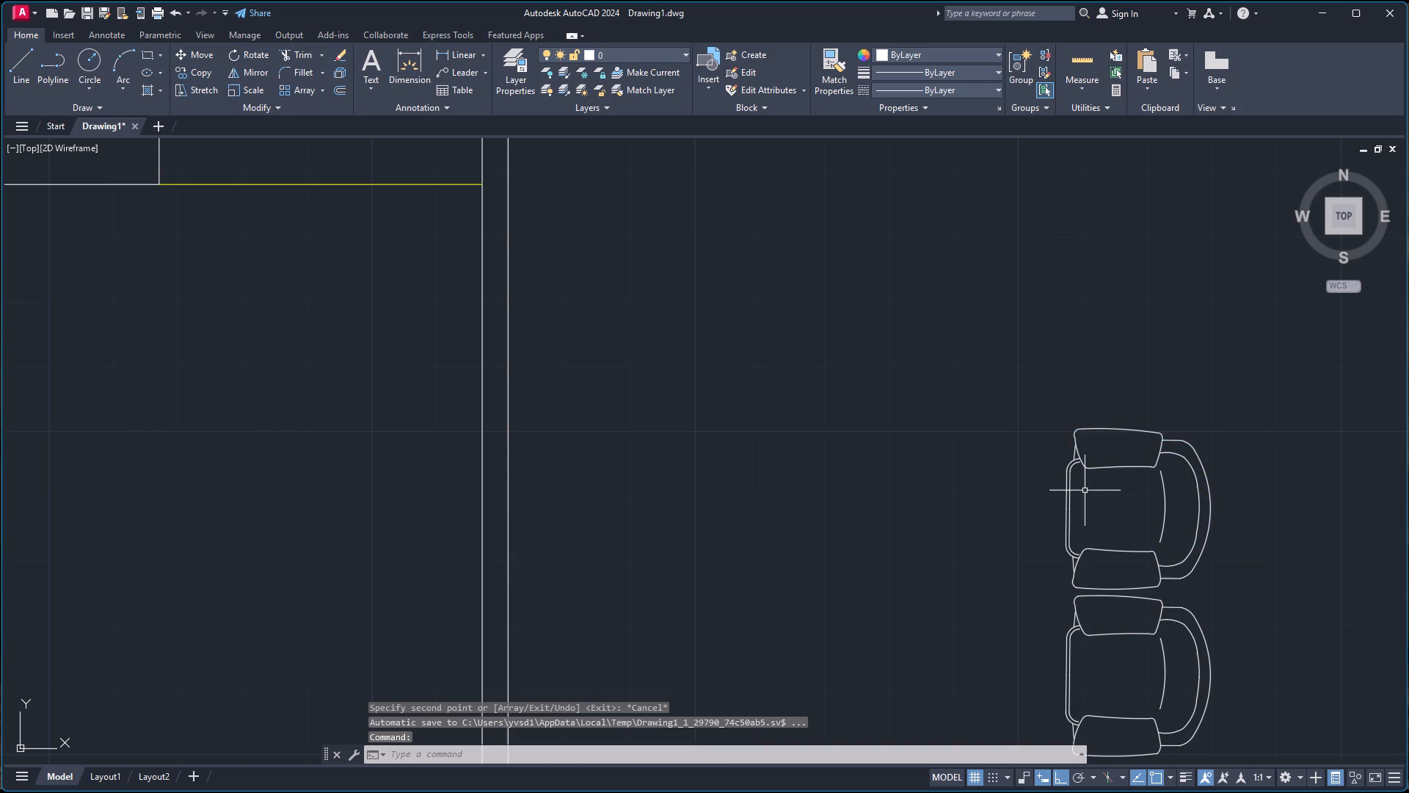
Move both armchairs into the upper-right room, between the sofas' right ends and facing the TV unit, with ortho off.
{"action": "left_click", "coordinate": [1024, 374]}
{"action": "scroll", "coordinate": [1091, 662], "scroll_direction": "down", "scroll_amount": 3}
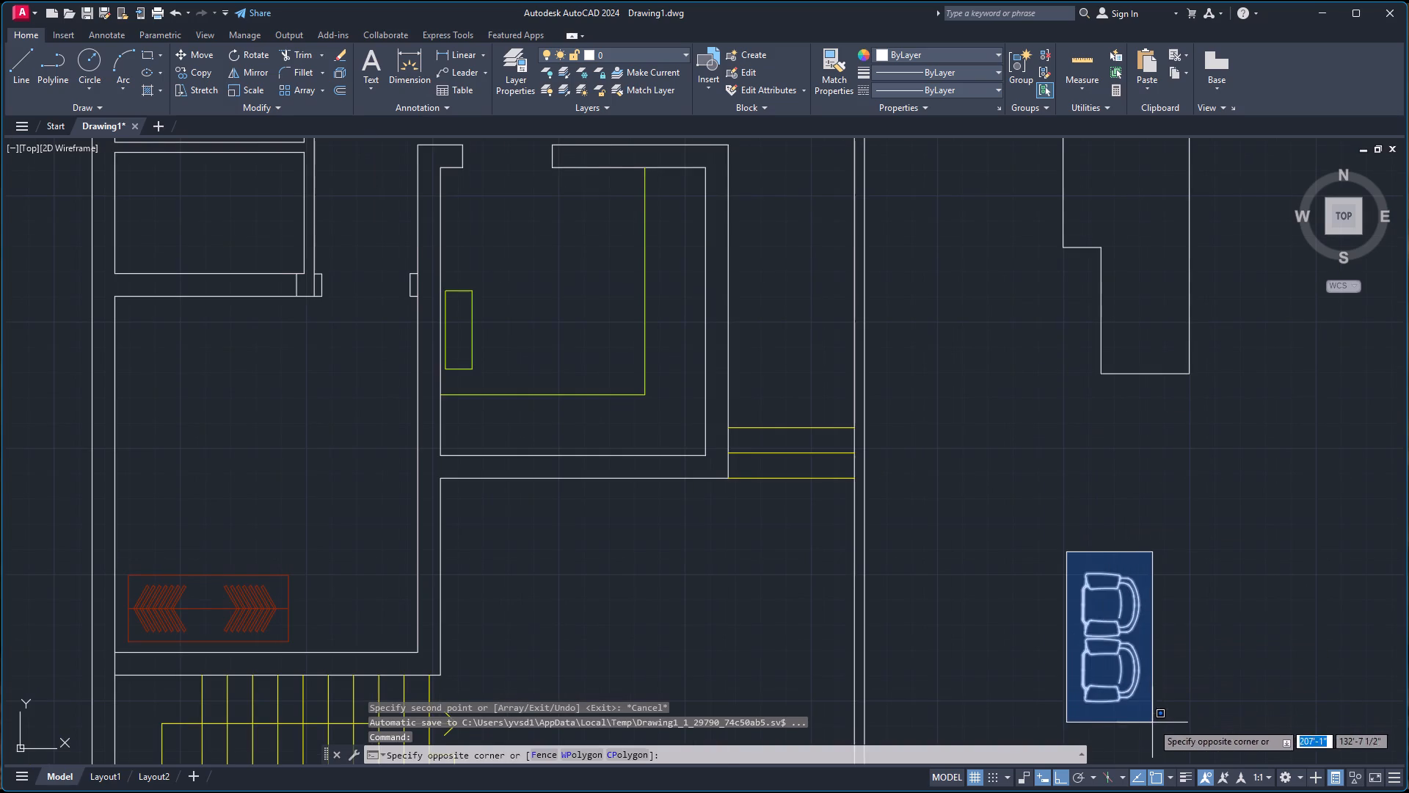
{"action": "left_click", "coordinate": [1152, 723]}
{"action": "key", "text": "m"}
{"action": "key", "text": "Return"}
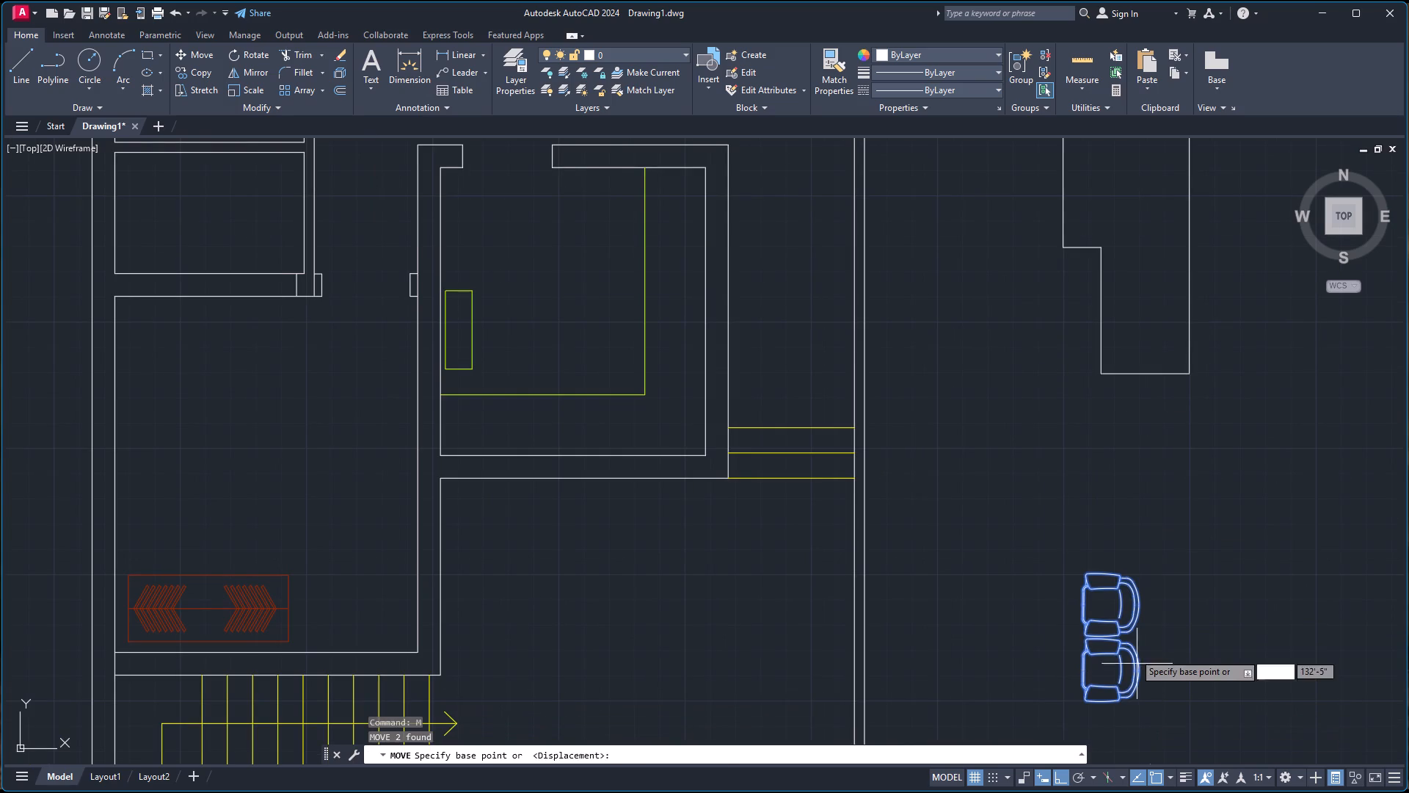
{"action": "scroll", "coordinate": [1096, 637], "scroll_direction": "up", "scroll_amount": 2}
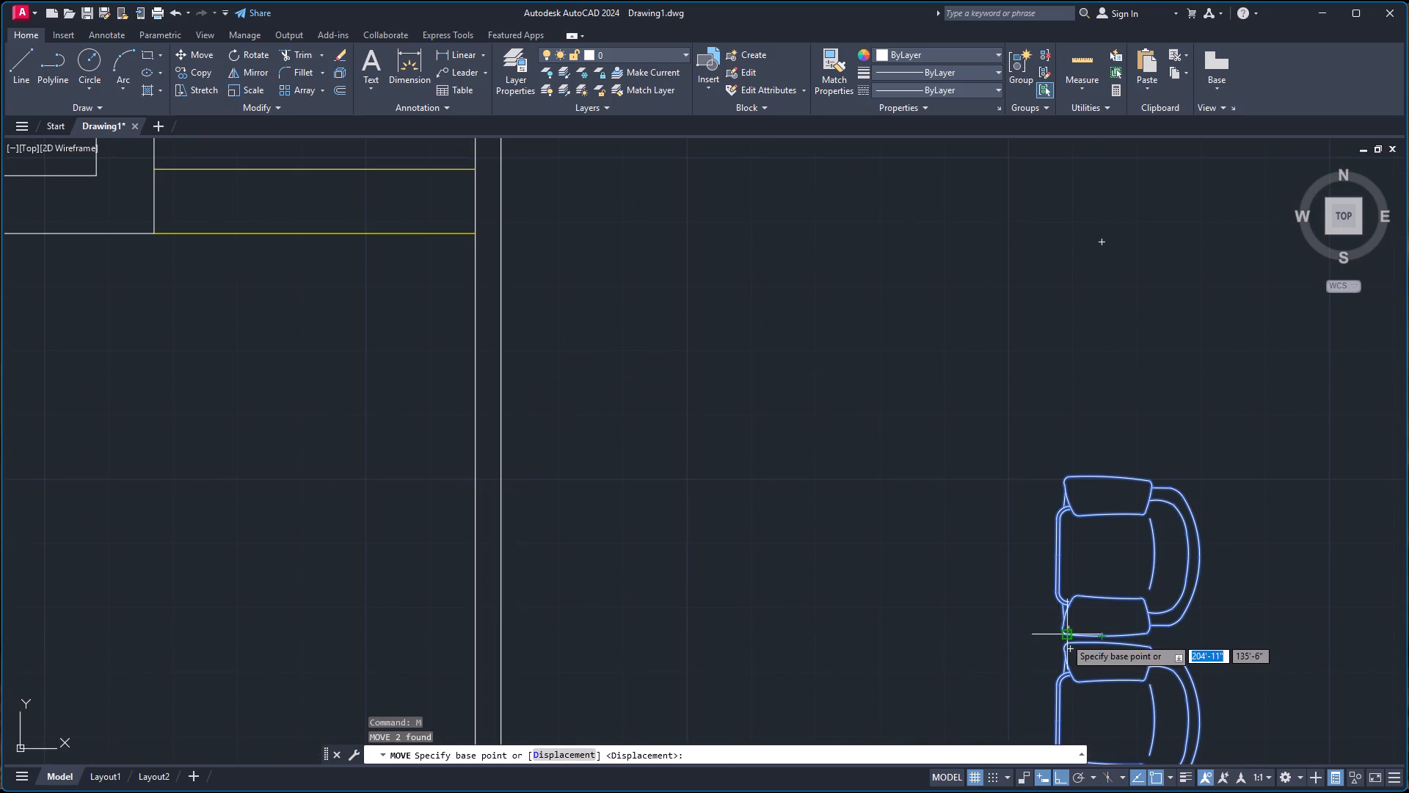
{"action": "left_click", "coordinate": [1066, 642]}
{"action": "scroll", "coordinate": [862, 471], "scroll_direction": "down", "scroll_amount": 5}
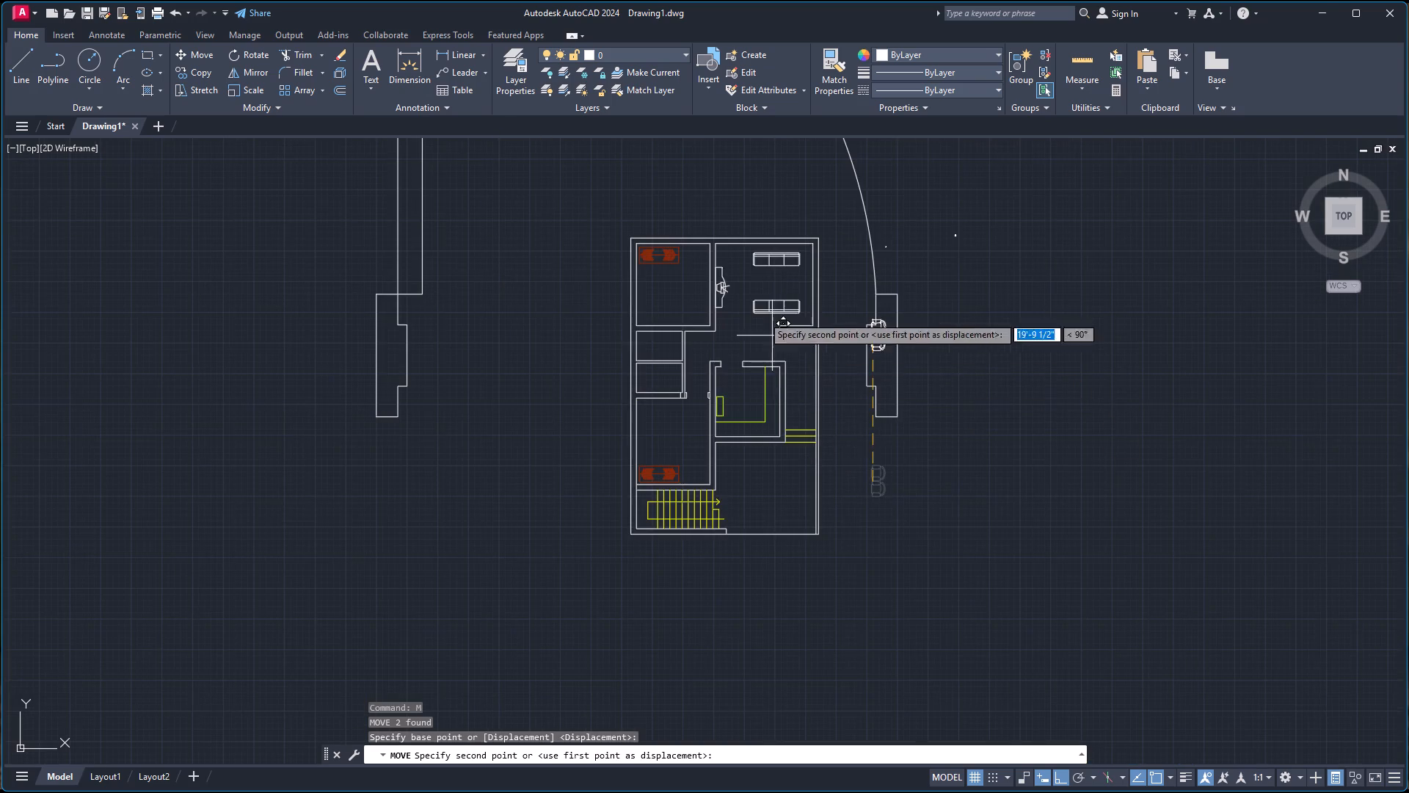
{"action": "scroll", "coordinate": [757, 302], "scroll_direction": "up", "scroll_amount": 3}
{"action": "scroll", "coordinate": [897, 230], "scroll_direction": "down", "scroll_amount": 2}
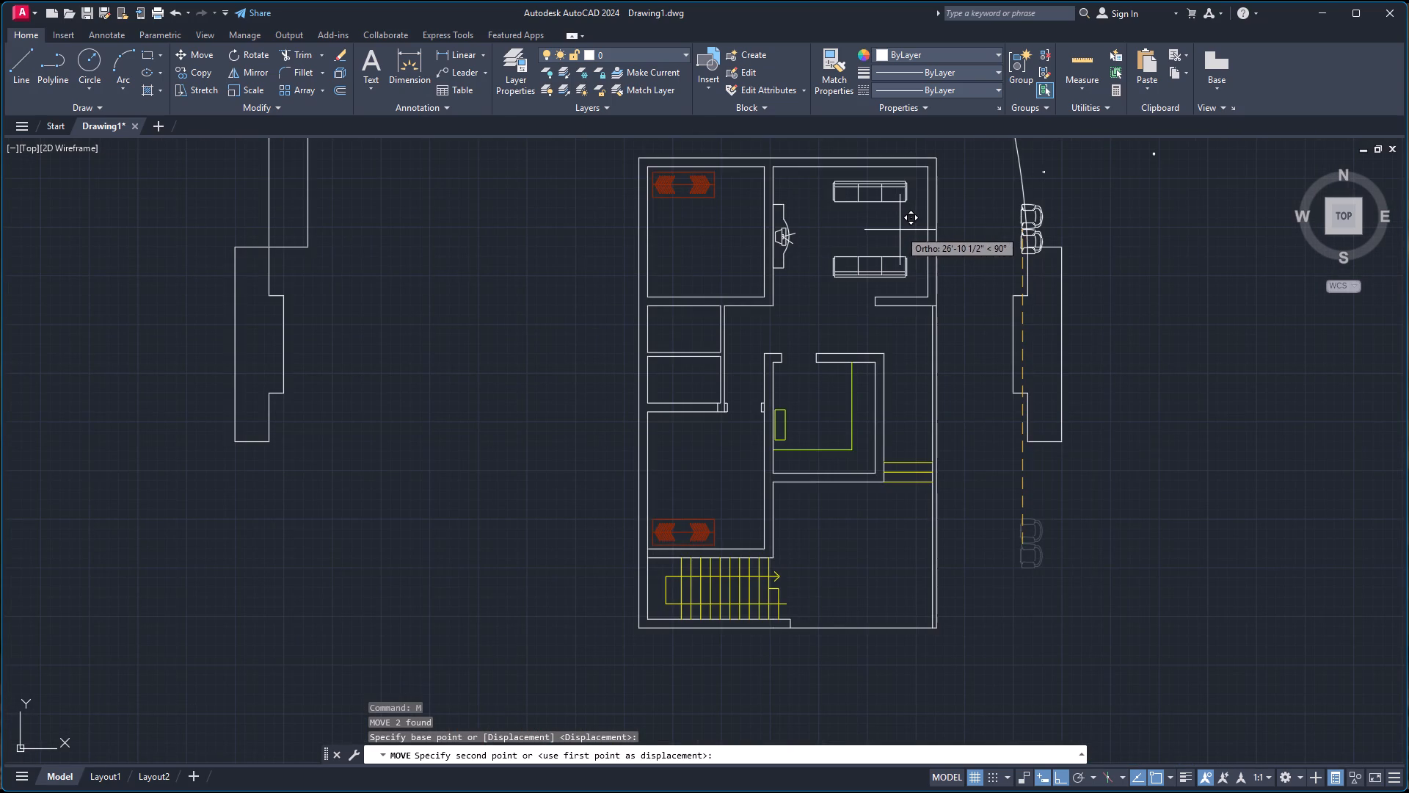
{"action": "key", "text": "F8"}
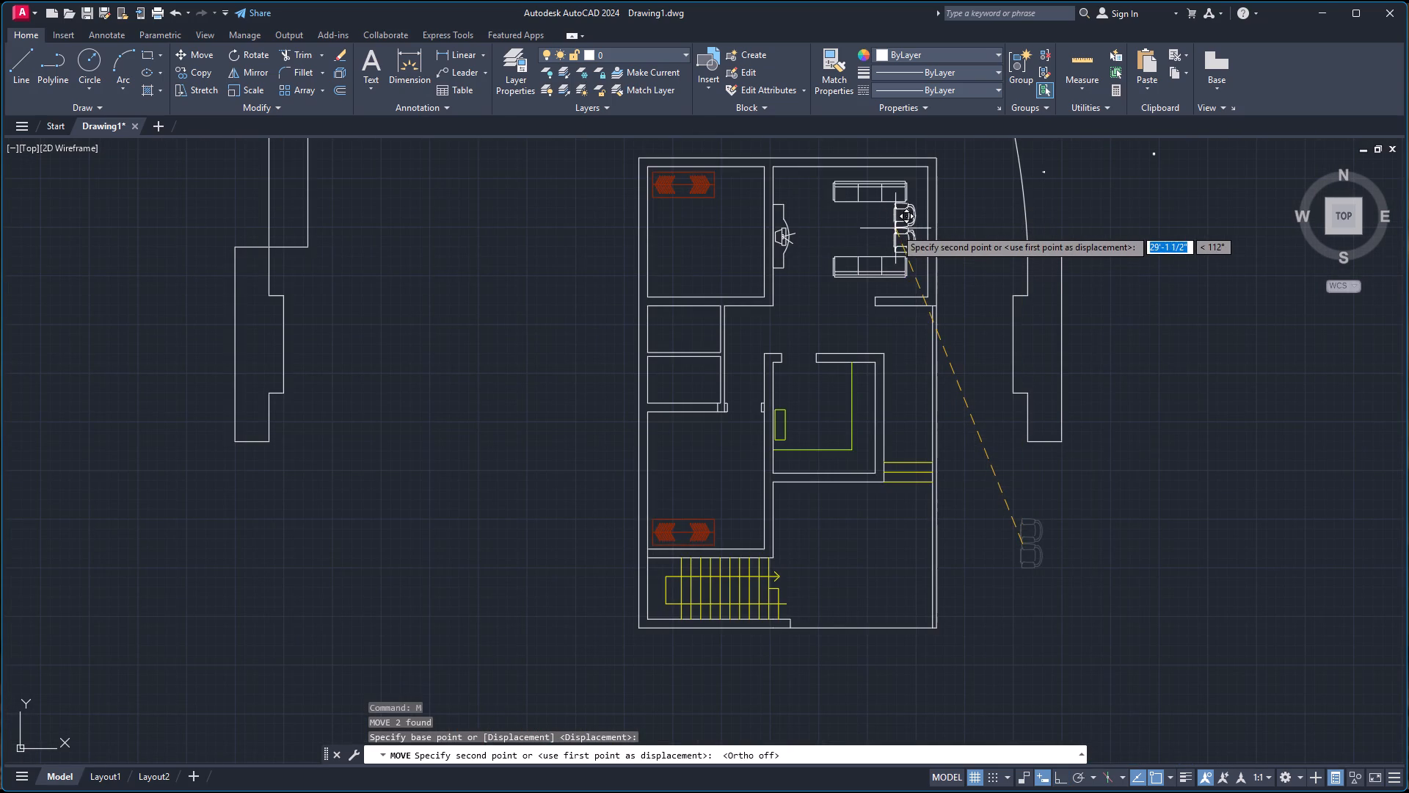
{"action": "scroll", "coordinate": [895, 231], "scroll_direction": "up", "scroll_amount": 2}
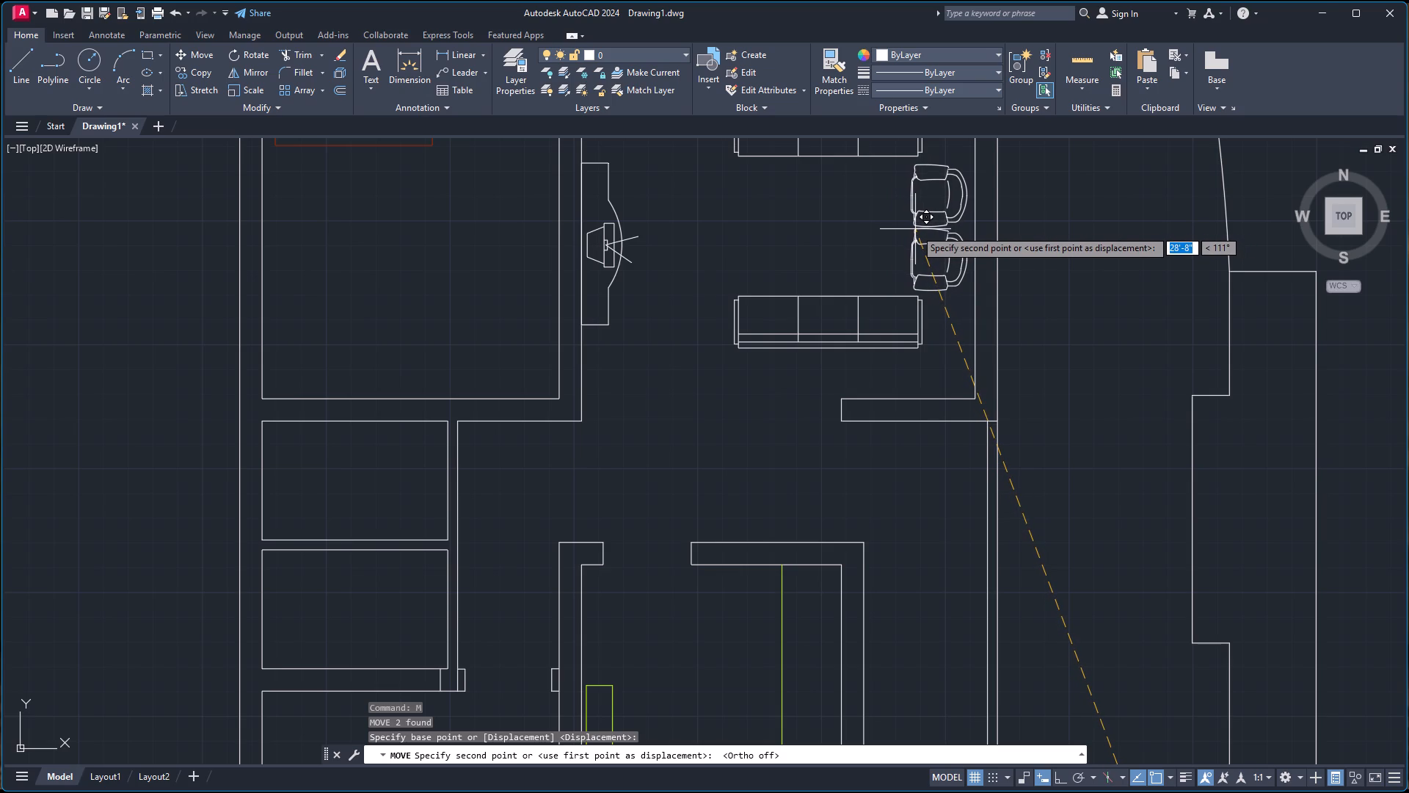
{"action": "left_click", "coordinate": [917, 229]}
Draw a rectangular centre table about 1'-11 1/2" wide by 2'-2" deep between the two sofas.
{"action": "scroll", "coordinate": [905, 256], "scroll_direction": "down", "scroll_amount": 4}
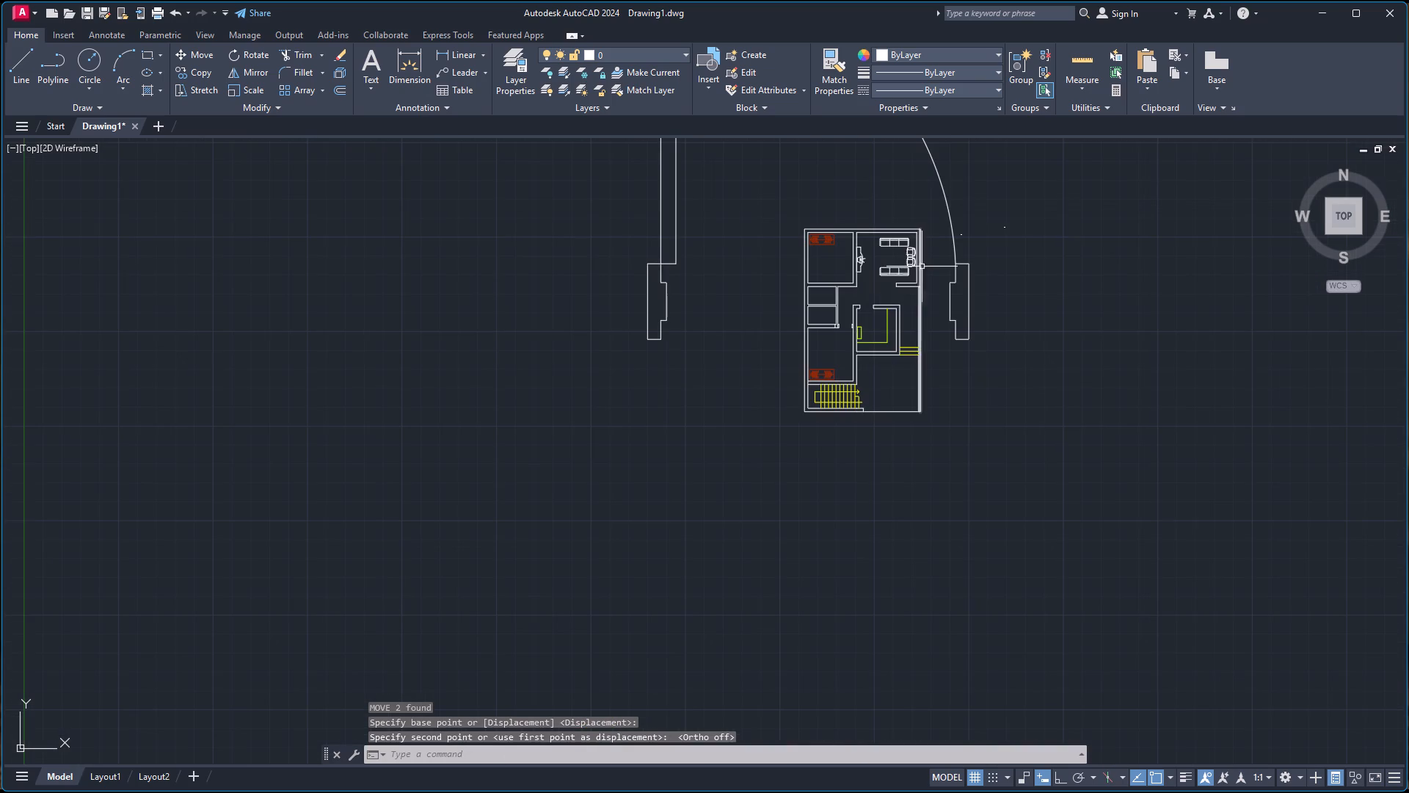
{"action": "scroll", "coordinate": [977, 264], "scroll_direction": "up", "scroll_amount": 2}
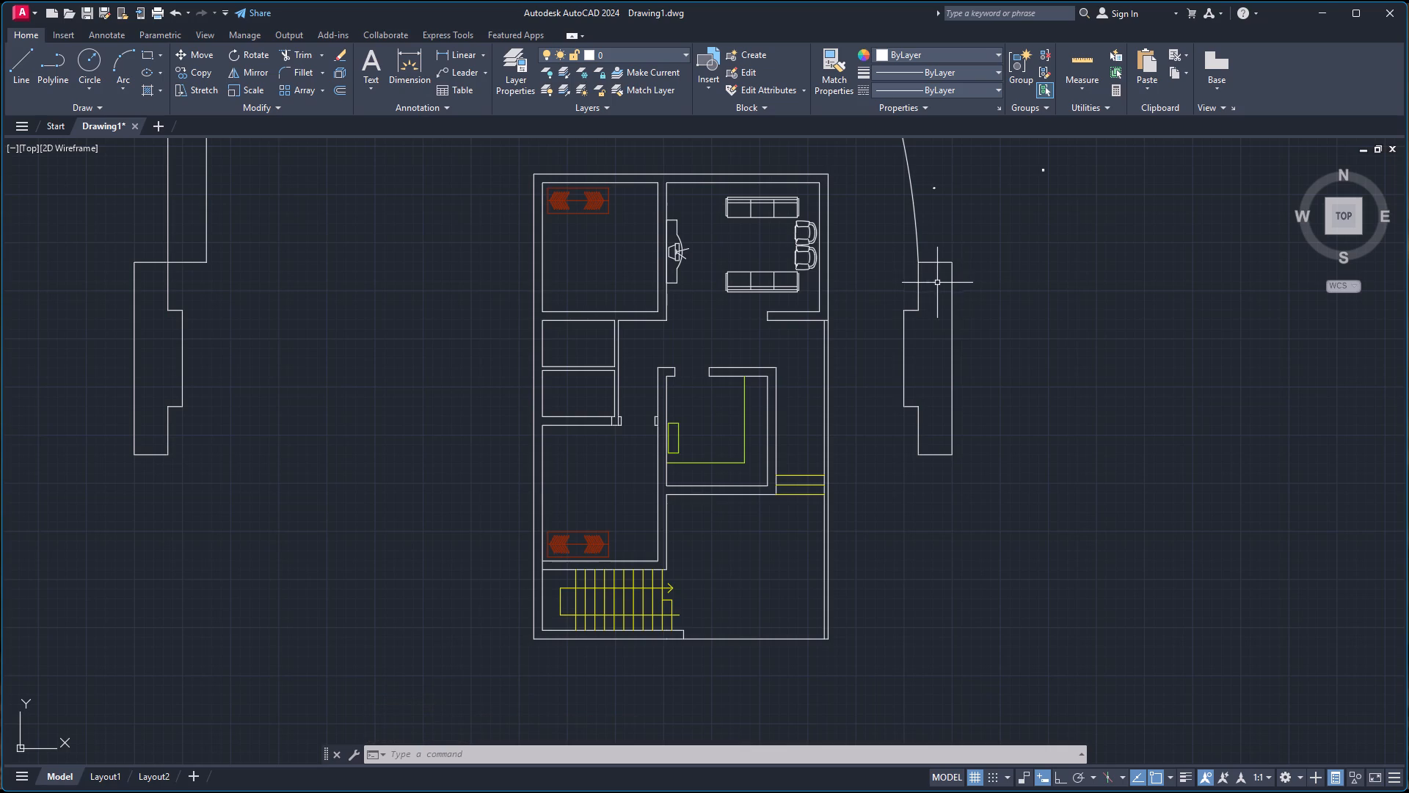
{"action": "type", "text": "rec"}
{"action": "key", "text": "Return"}
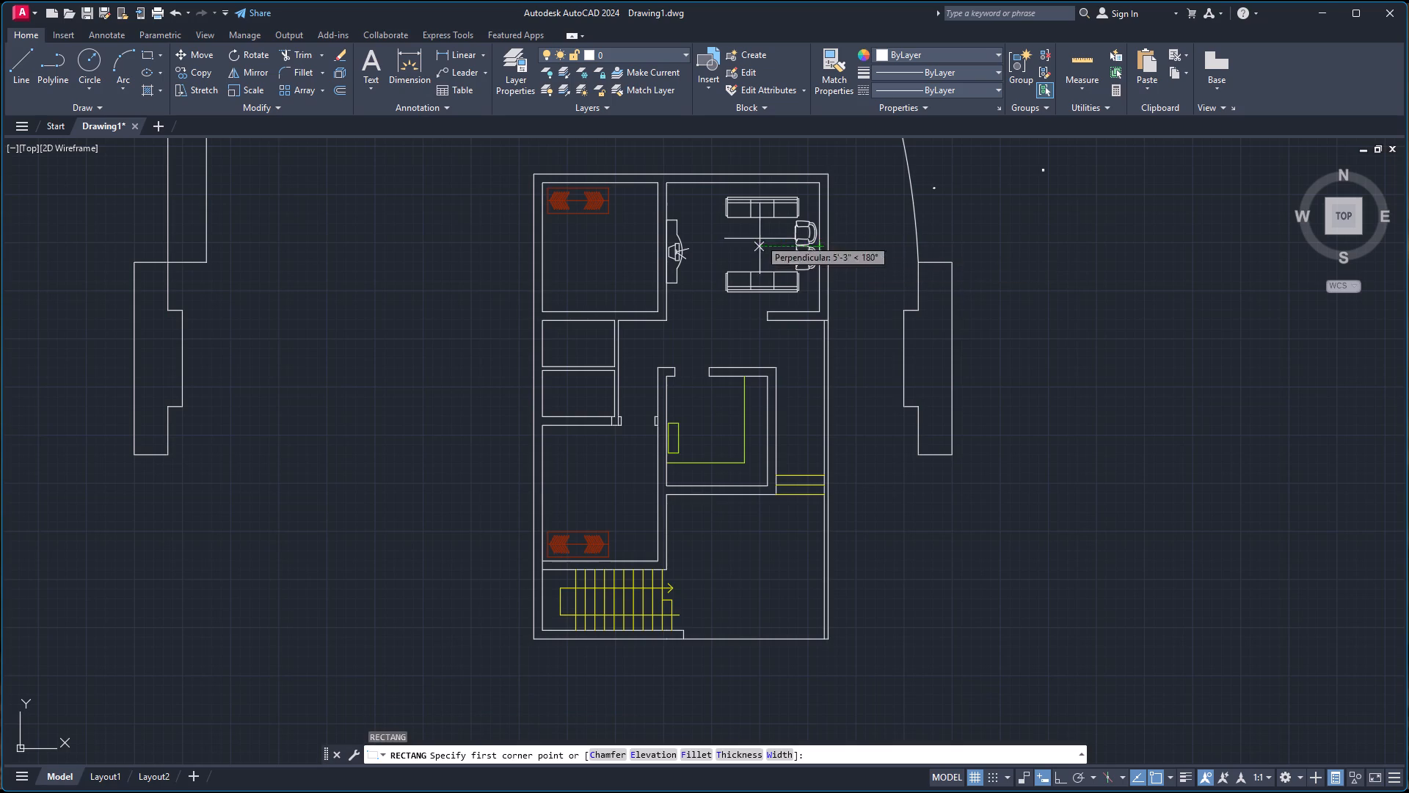
{"action": "scroll", "coordinate": [761, 235], "scroll_direction": "up", "scroll_amount": 2}
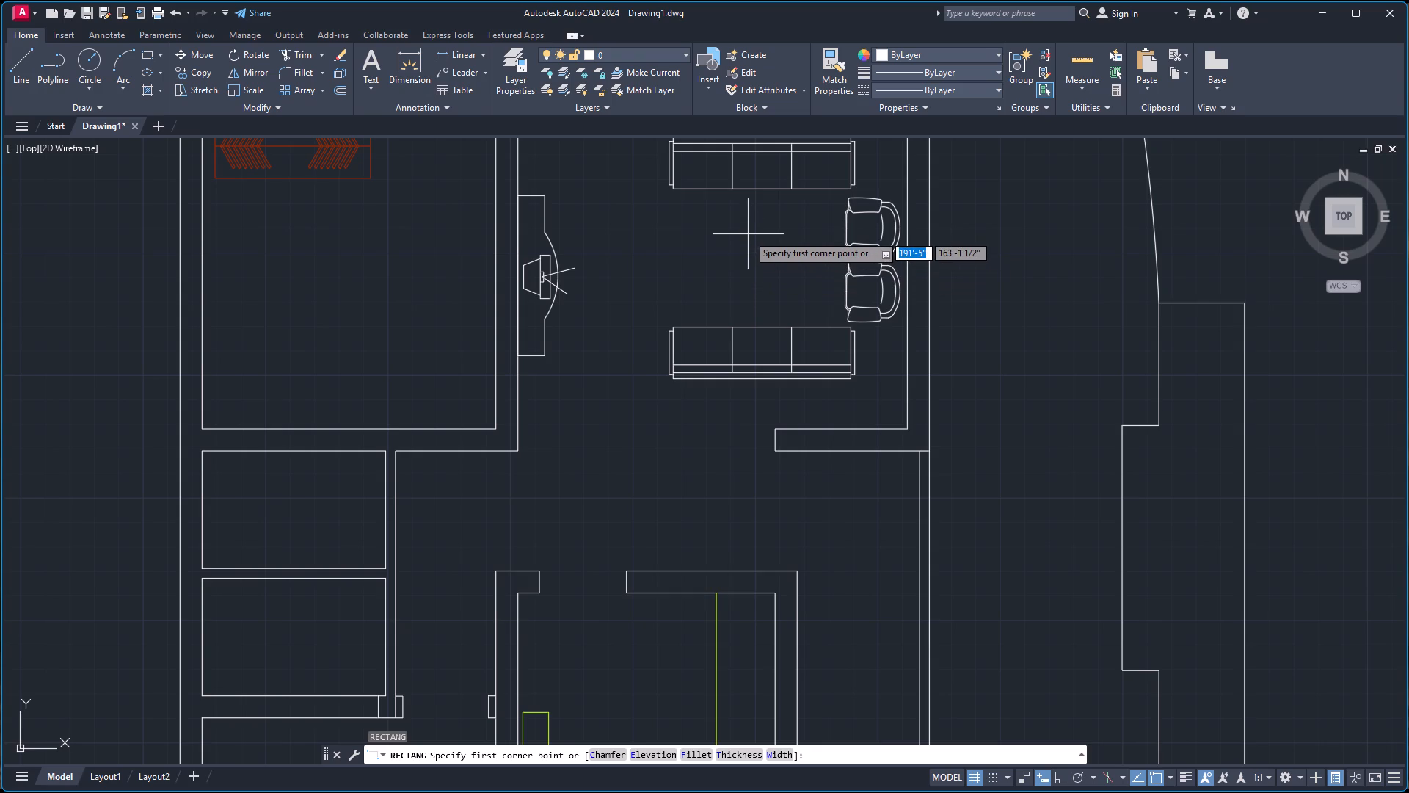
{"action": "left_click", "coordinate": [732, 228]}
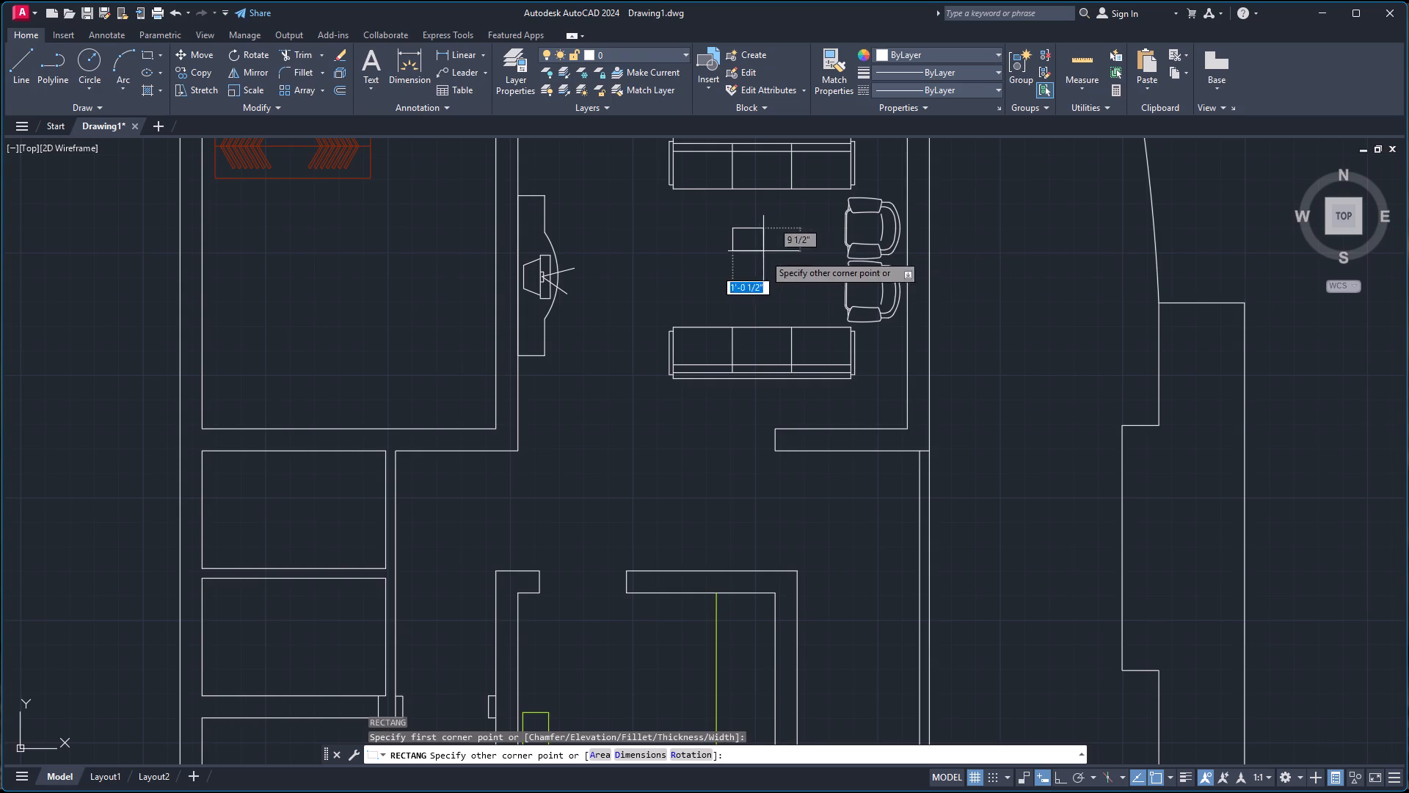
{"action": "left_click", "coordinate": [790, 292]}
Scale up the MAT-P13 bed block freehand about its headboard midpoint to a size that suits the plan's bedrooms.
{"action": "scroll", "coordinate": [994, 359], "scroll_direction": "down", "scroll_amount": 2}
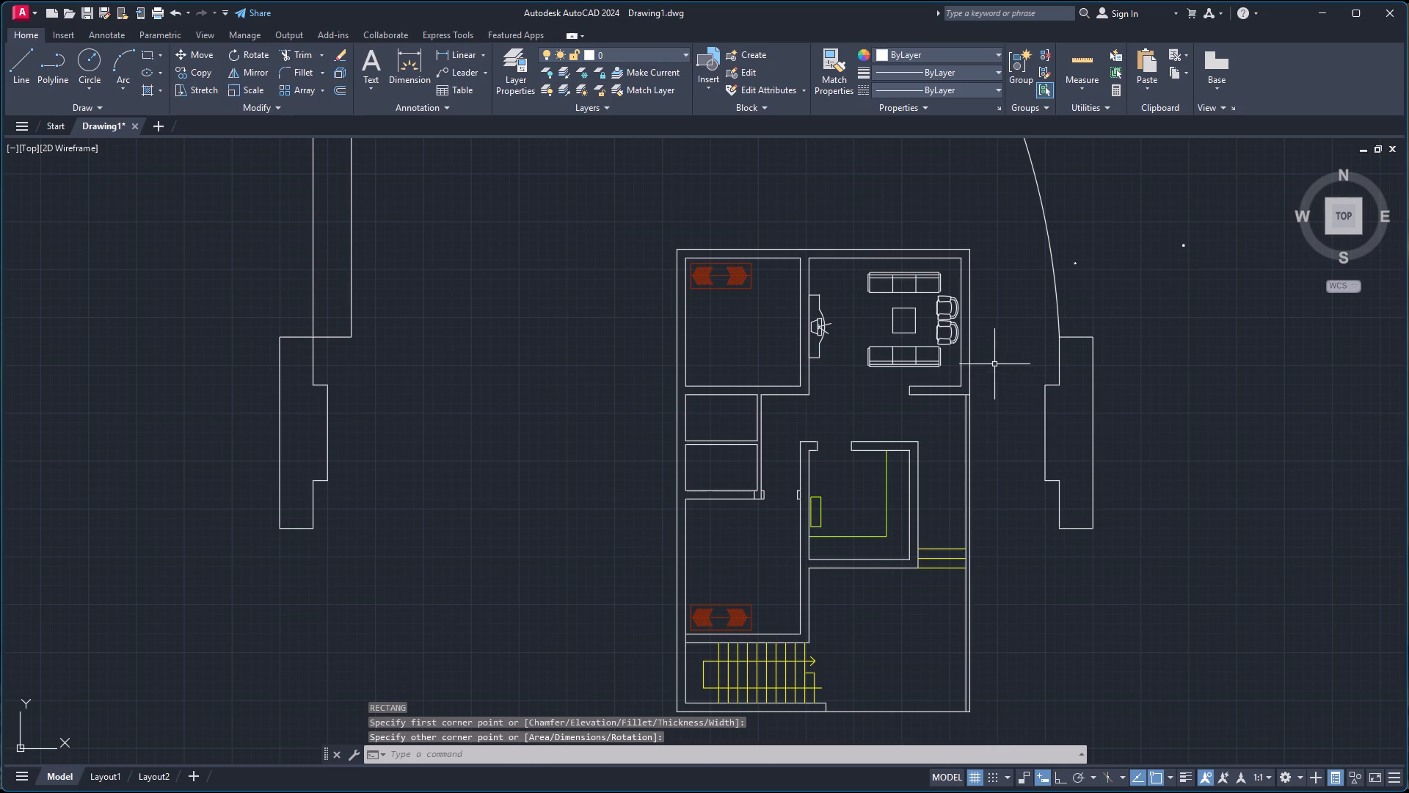
{"action": "scroll", "coordinate": [1124, 533], "scroll_direction": "down", "scroll_amount": 2}
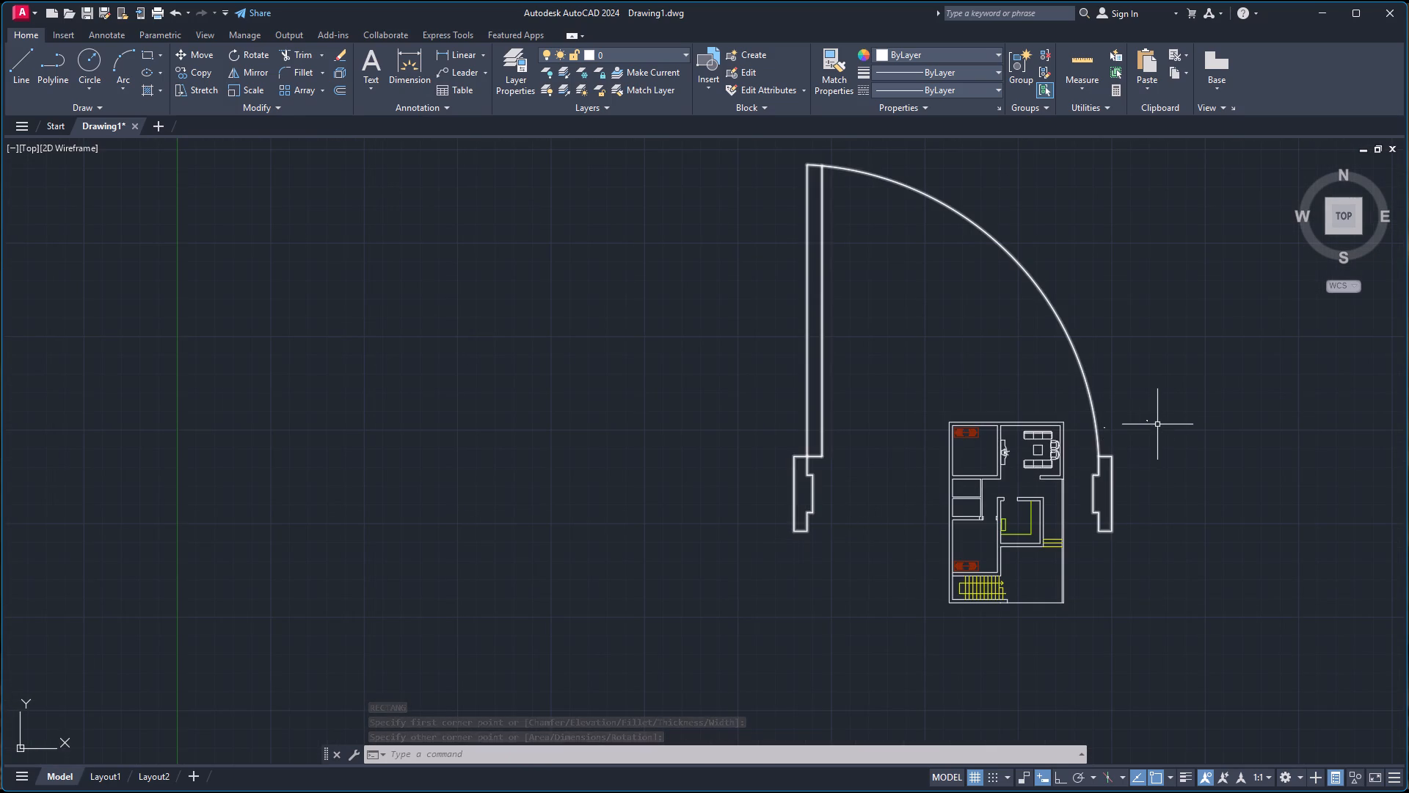
{"action": "scroll", "coordinate": [1158, 422], "scroll_direction": "up", "scroll_amount": 4}
{"action": "scroll", "coordinate": [1051, 395], "scroll_direction": "up", "scroll_amount": 3}
{"action": "left_click", "coordinate": [1077, 416]}
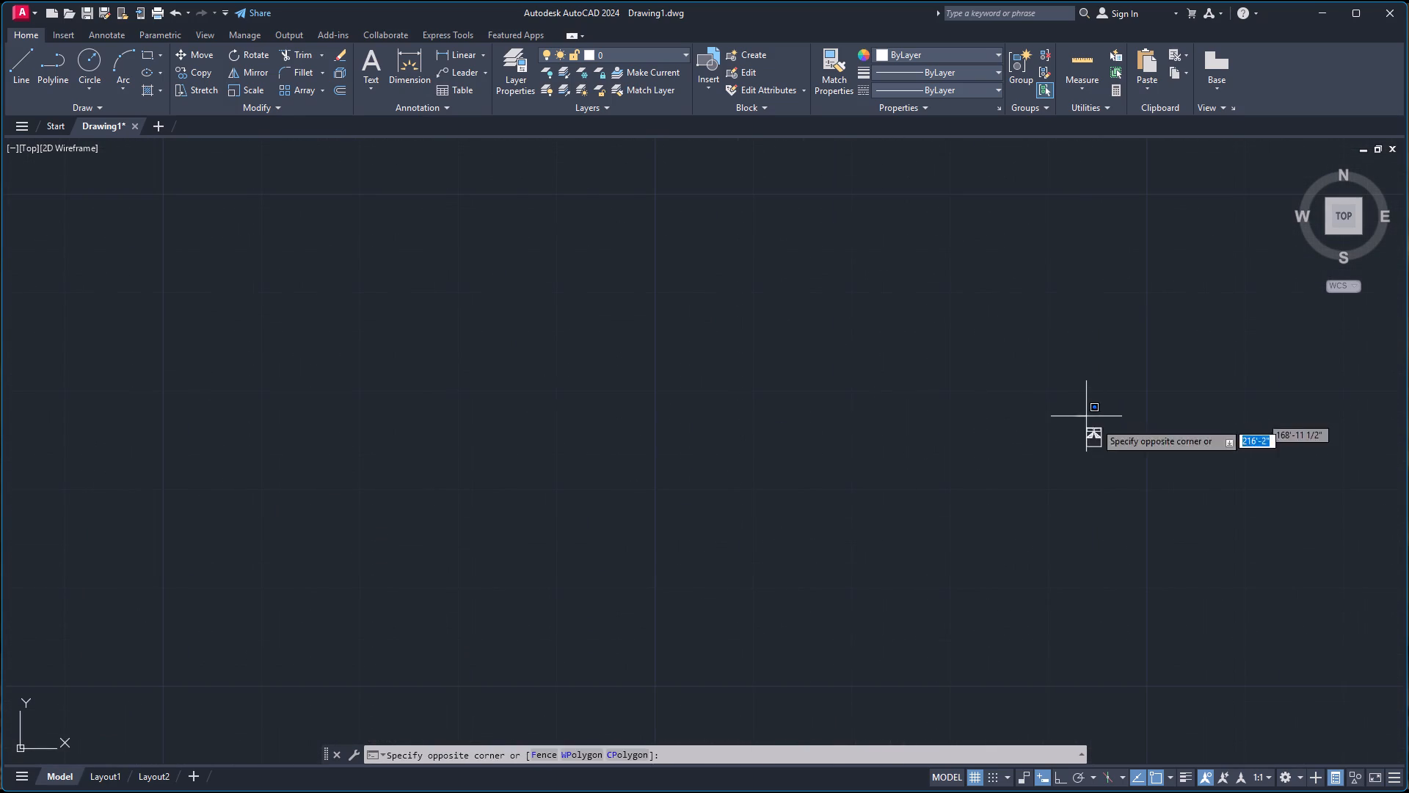
{"action": "left_click", "coordinate": [1110, 472]}
{"action": "key", "text": "s"}
{"action": "key", "text": "c"}
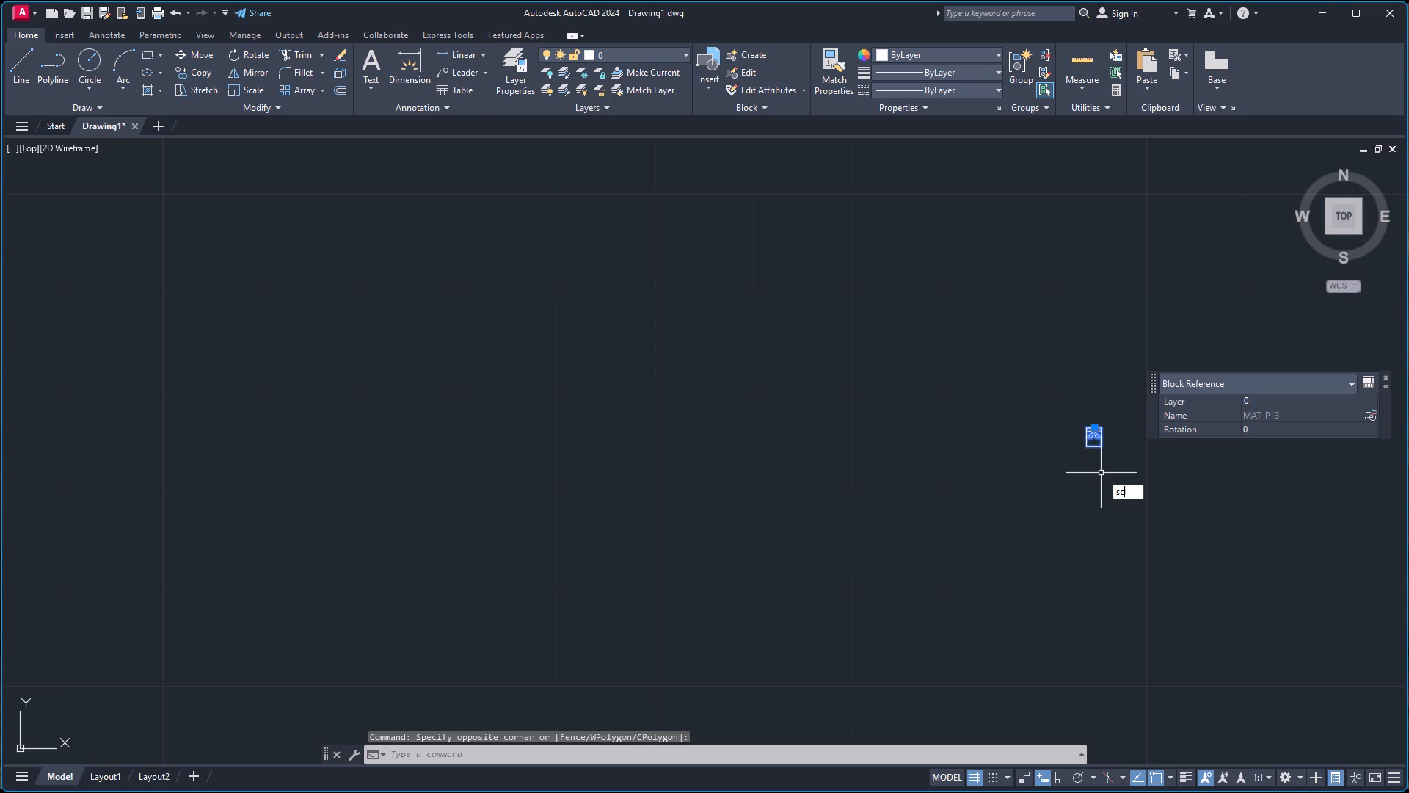
{"action": "key", "text": "Return"}
{"action": "scroll", "coordinate": [1100, 435], "scroll_direction": "up", "scroll_amount": 4}
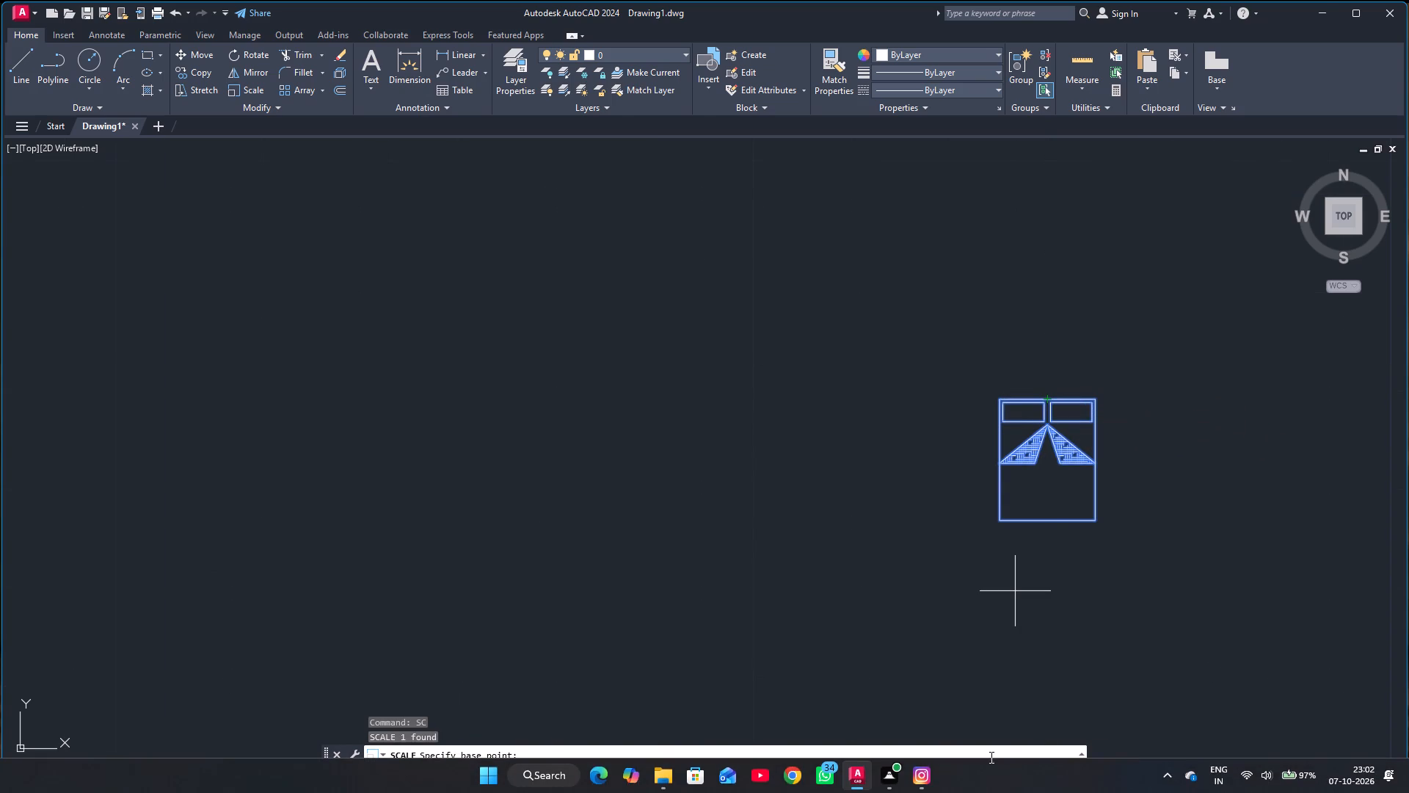
{"action": "left_click", "coordinate": [1049, 398]}
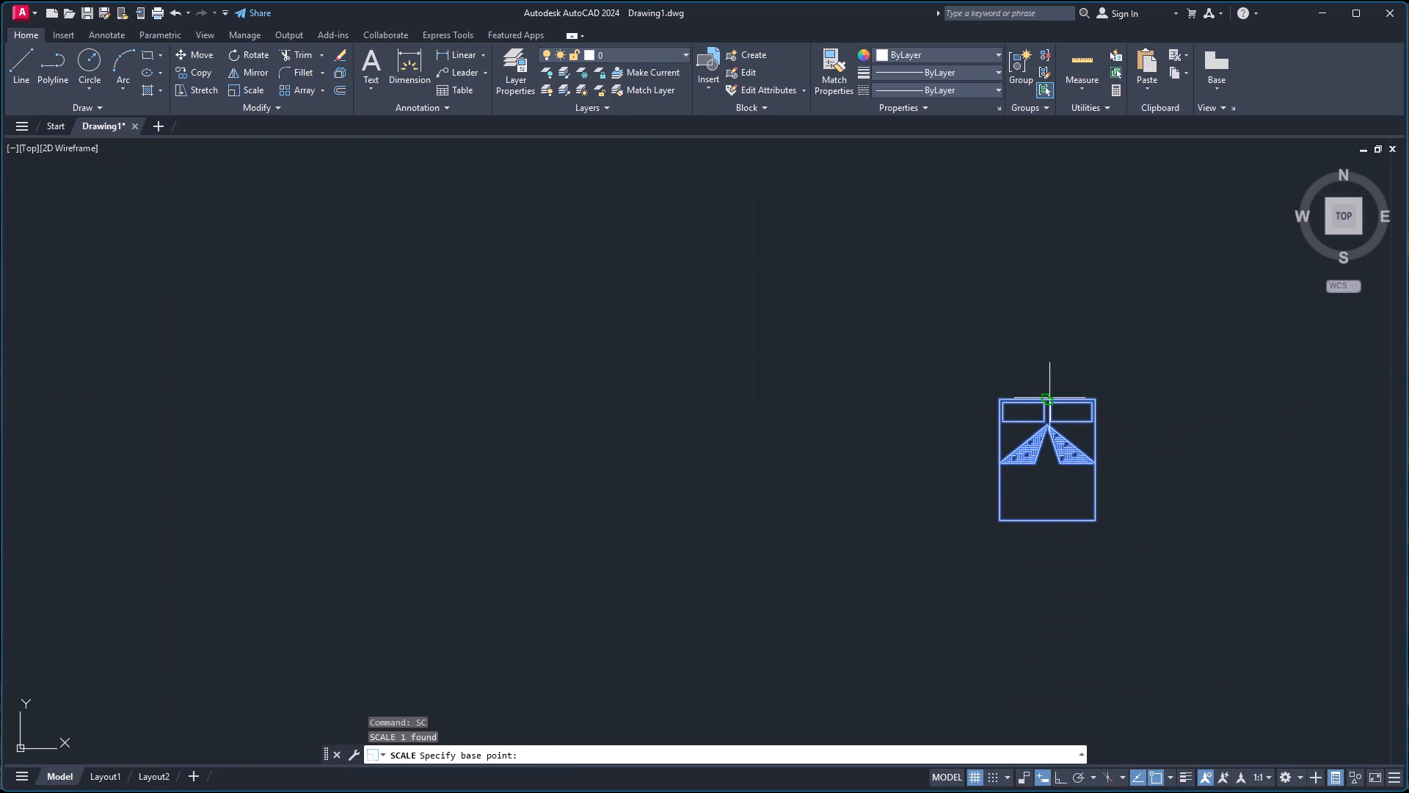
{"action": "scroll", "coordinate": [1038, 374], "scroll_direction": "down", "scroll_amount": 5}
{"action": "scroll", "coordinate": [1026, 350], "scroll_direction": "up", "scroll_amount": 3}
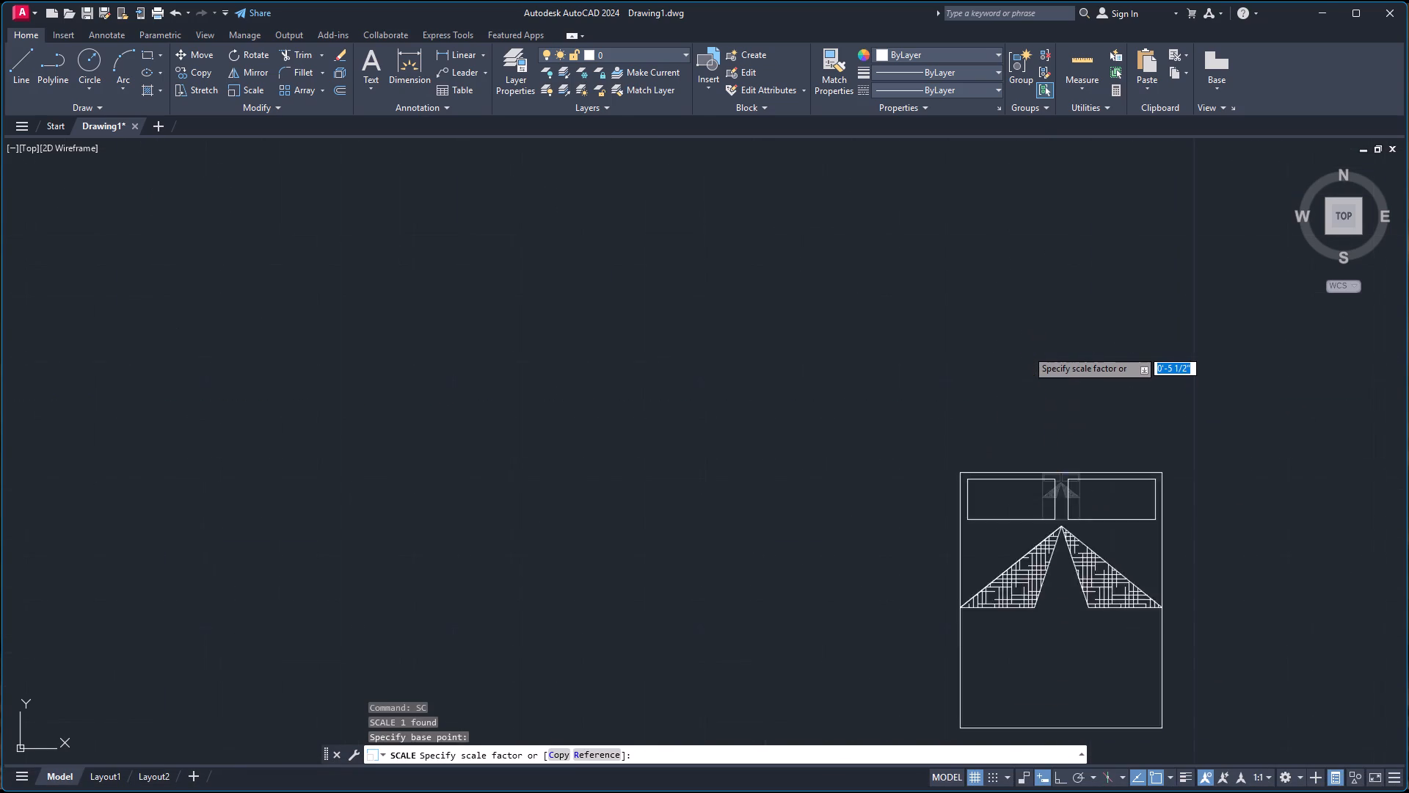
{"action": "scroll", "coordinate": [1027, 350], "scroll_direction": "down", "scroll_amount": 7}
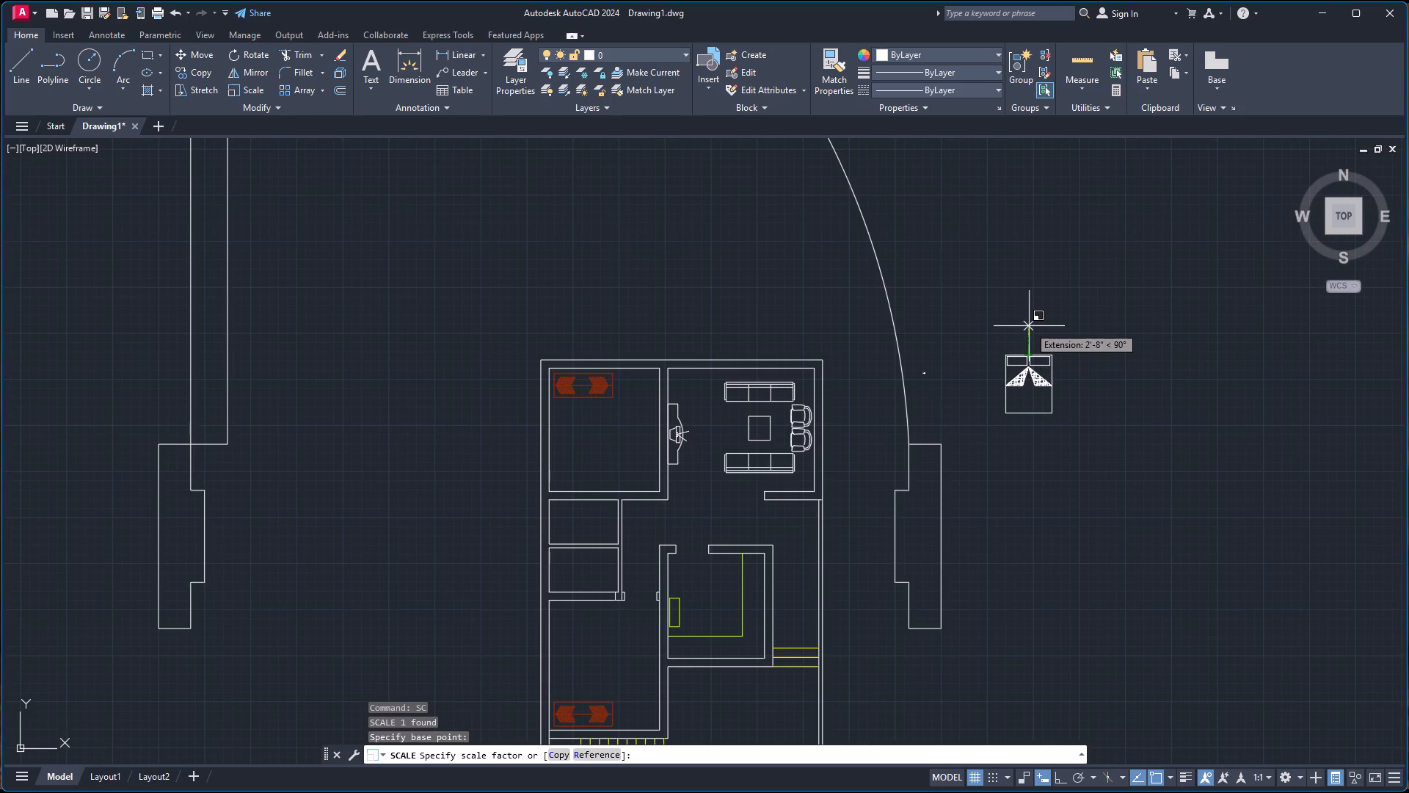
{"action": "left_click", "coordinate": [1031, 322]}
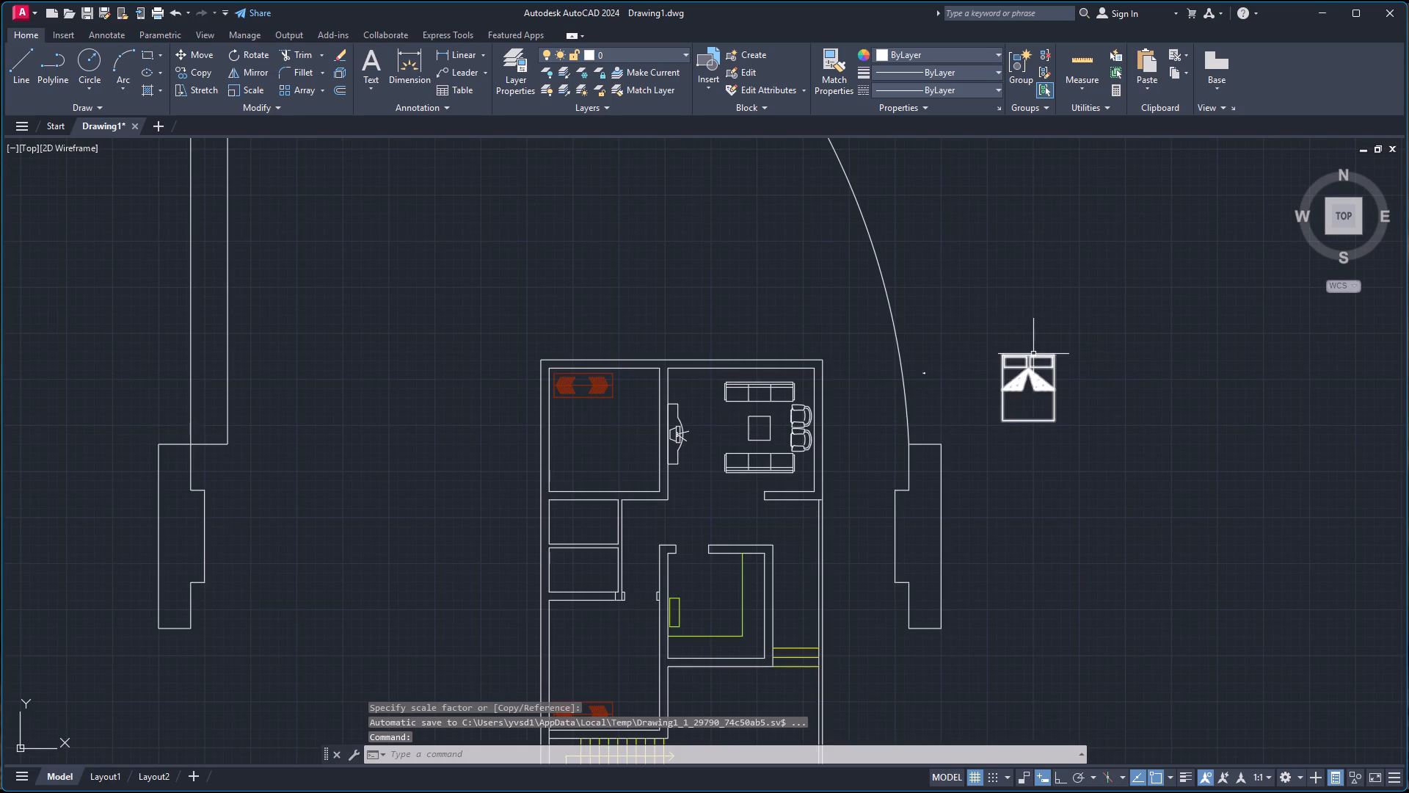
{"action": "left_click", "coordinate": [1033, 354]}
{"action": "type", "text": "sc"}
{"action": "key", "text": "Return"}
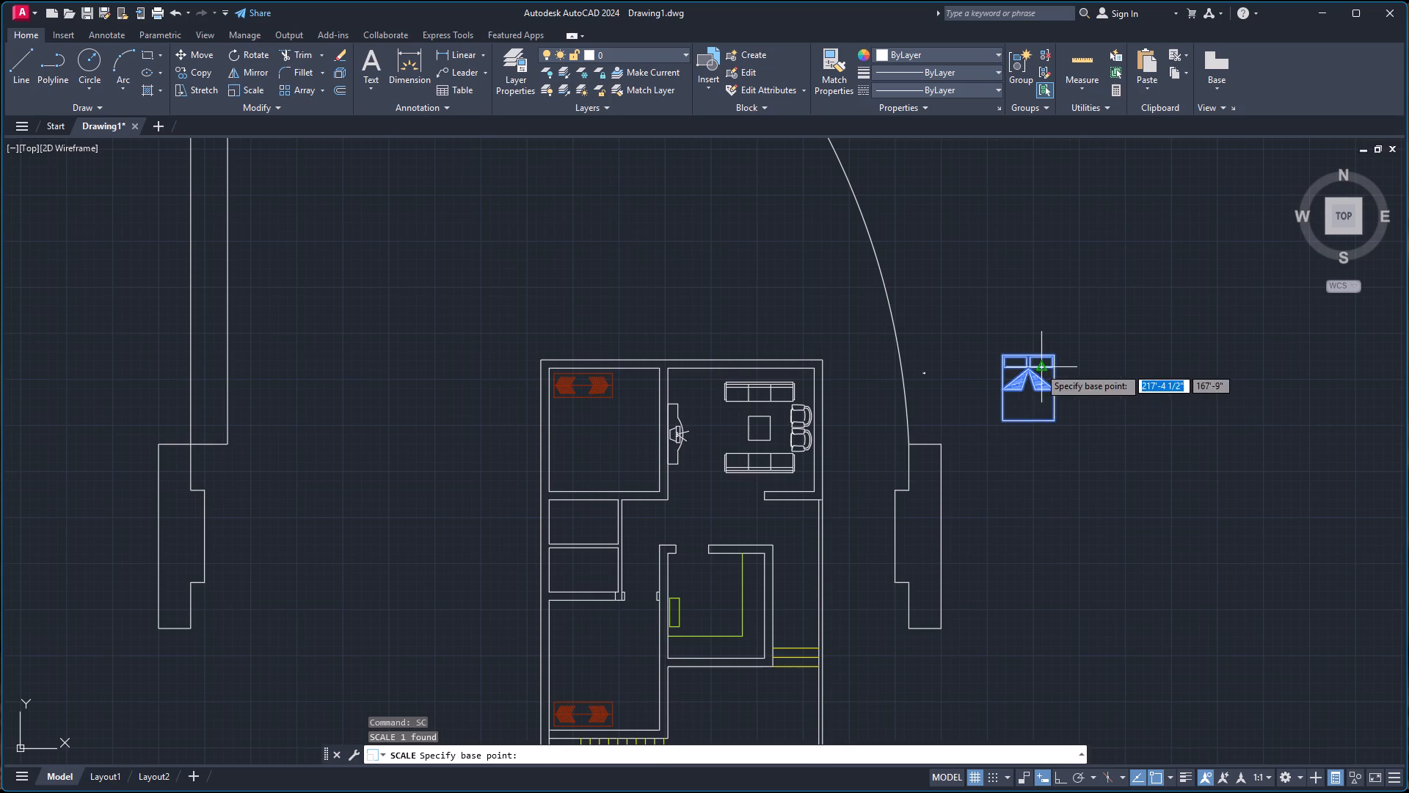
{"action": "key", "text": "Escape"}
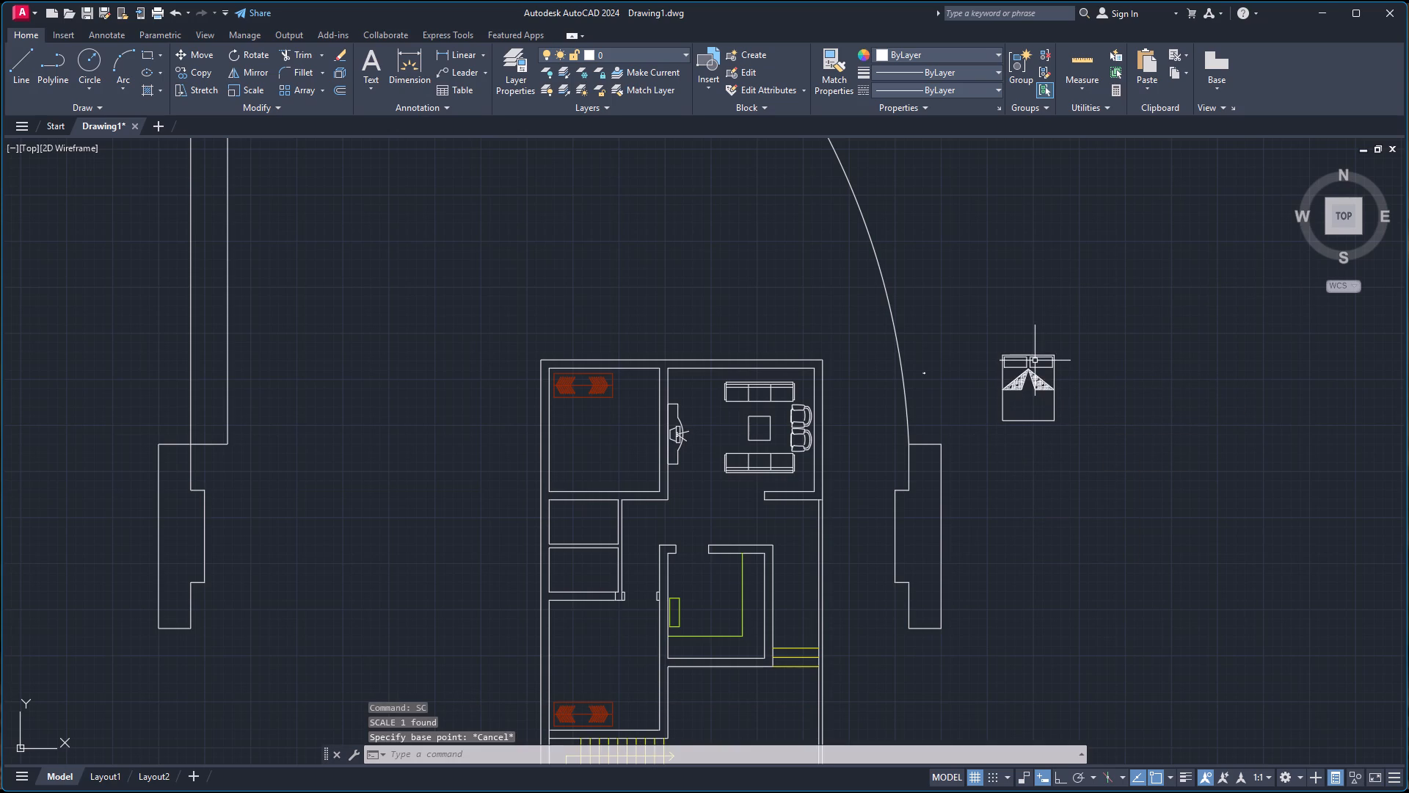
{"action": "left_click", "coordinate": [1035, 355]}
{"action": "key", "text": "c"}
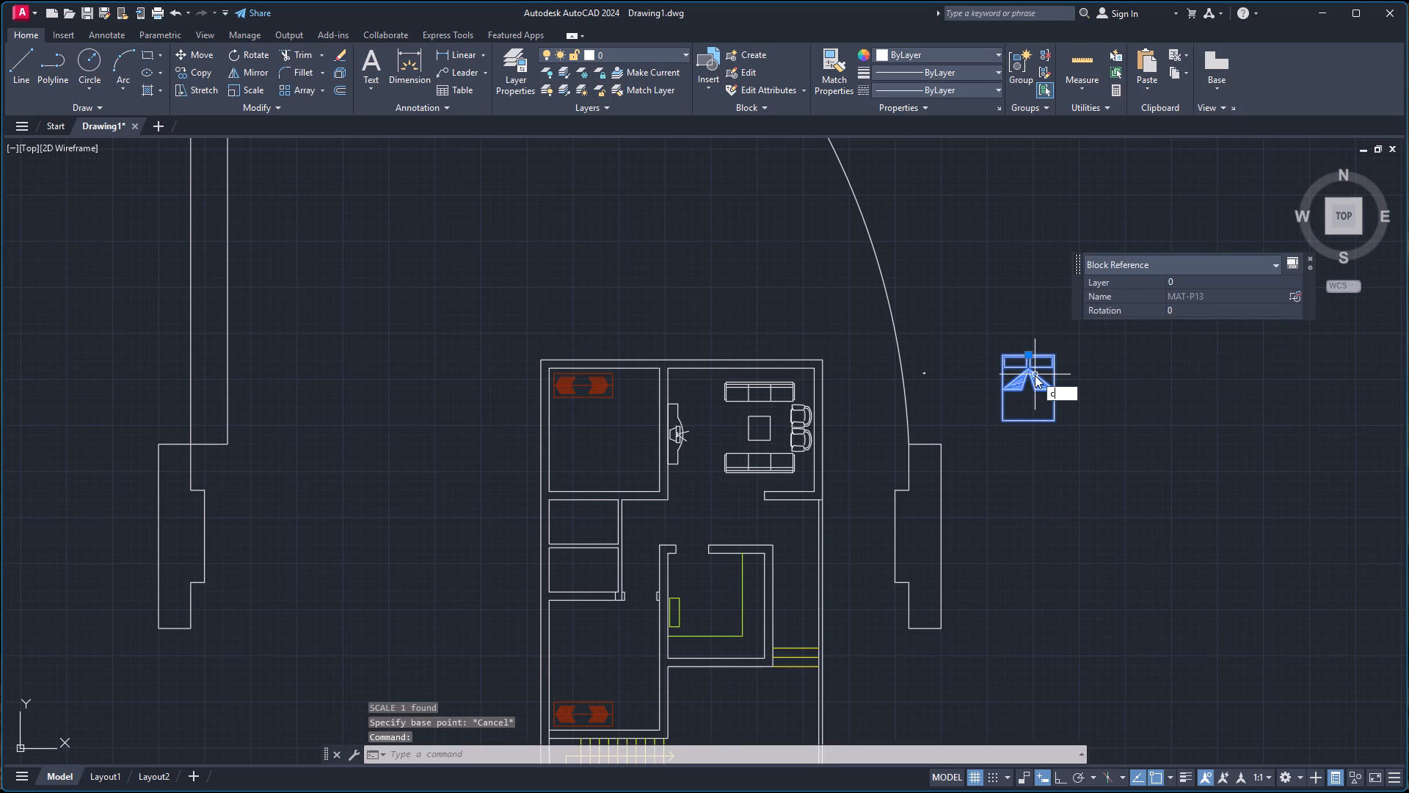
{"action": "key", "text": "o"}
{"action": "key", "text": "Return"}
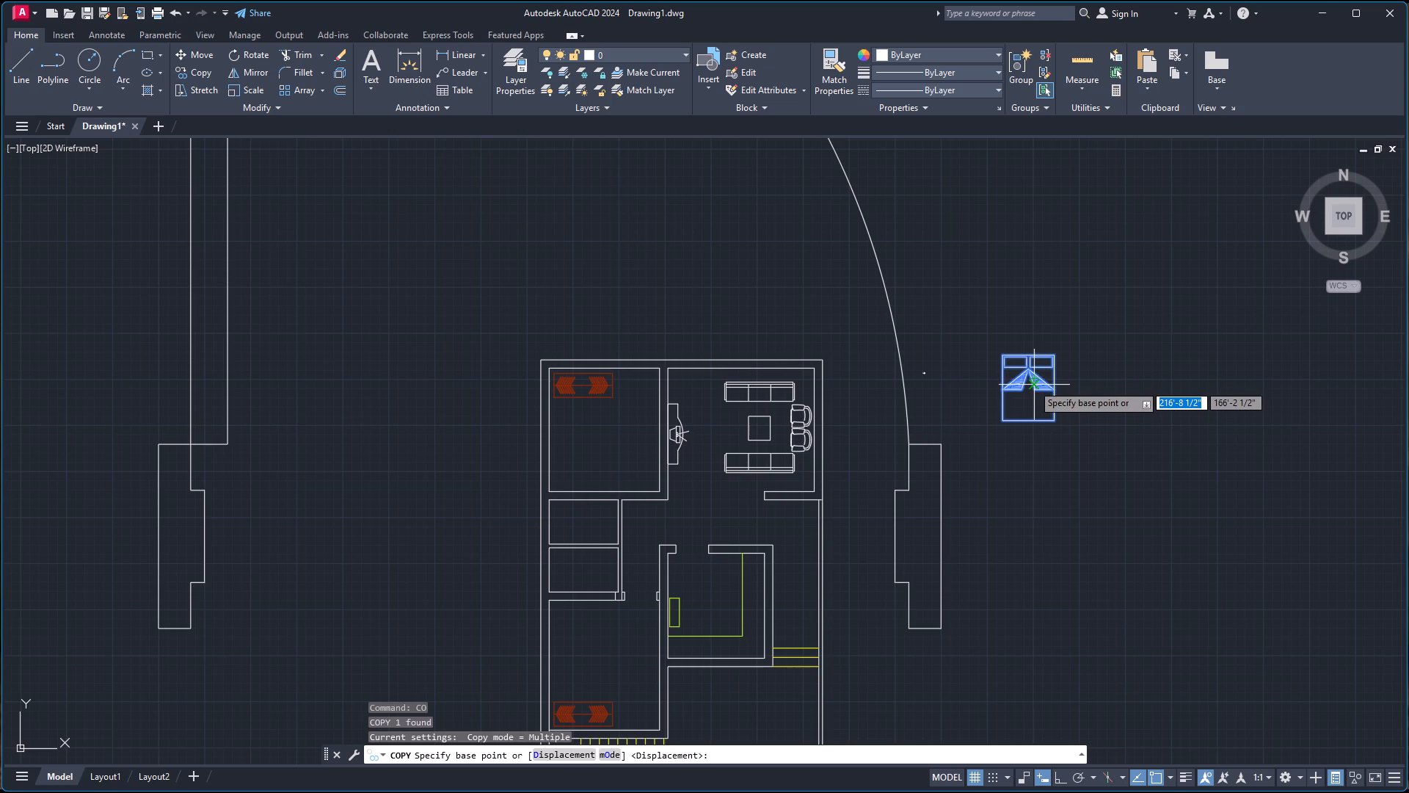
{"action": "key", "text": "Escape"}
Rotate the bed block to 90 degrees about its headboard midpoint, with ortho on, so its headboard faces left.
{"action": "left_click", "coordinate": [1031, 357]}
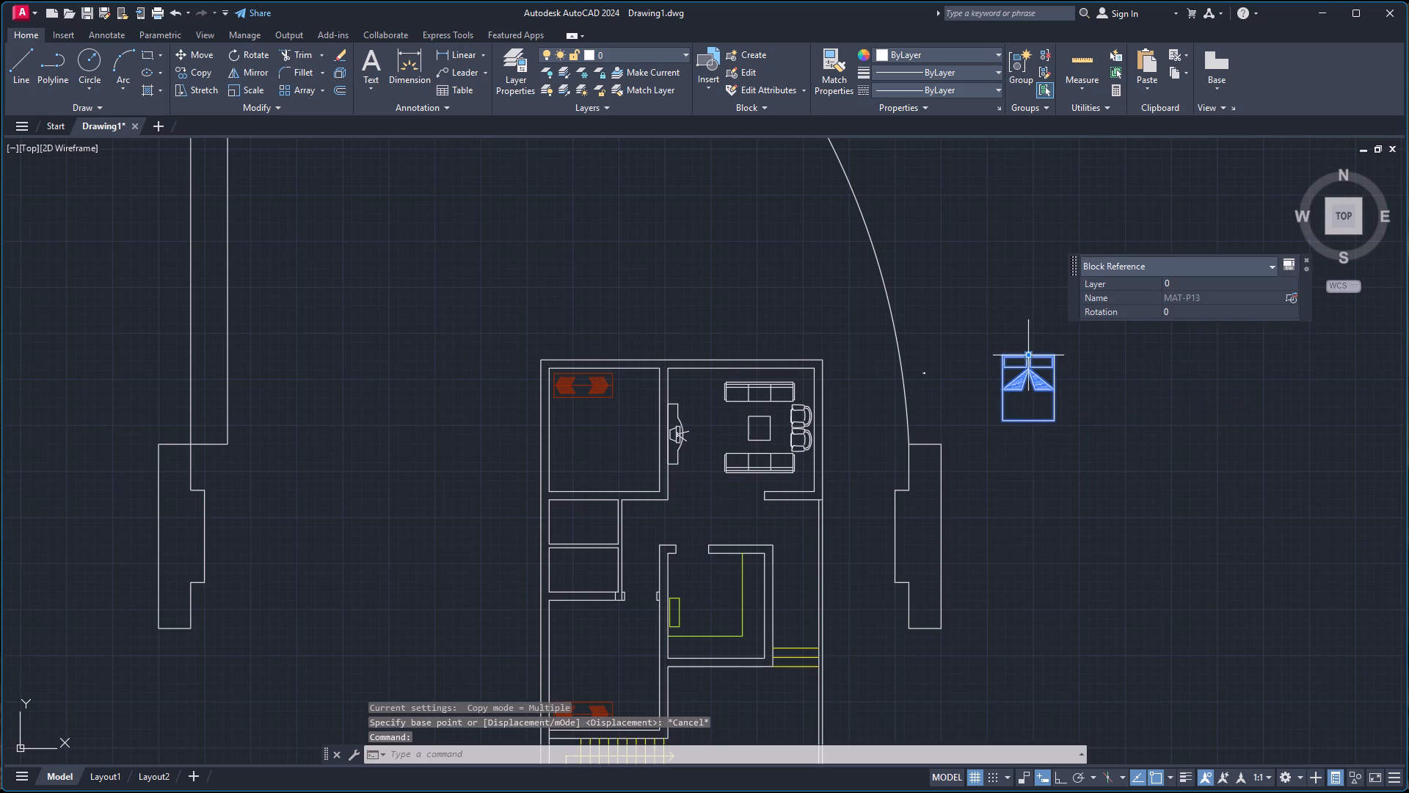
{"action": "key", "text": "r"}
{"action": "key", "text": "o"}
{"action": "key", "text": "Return"}
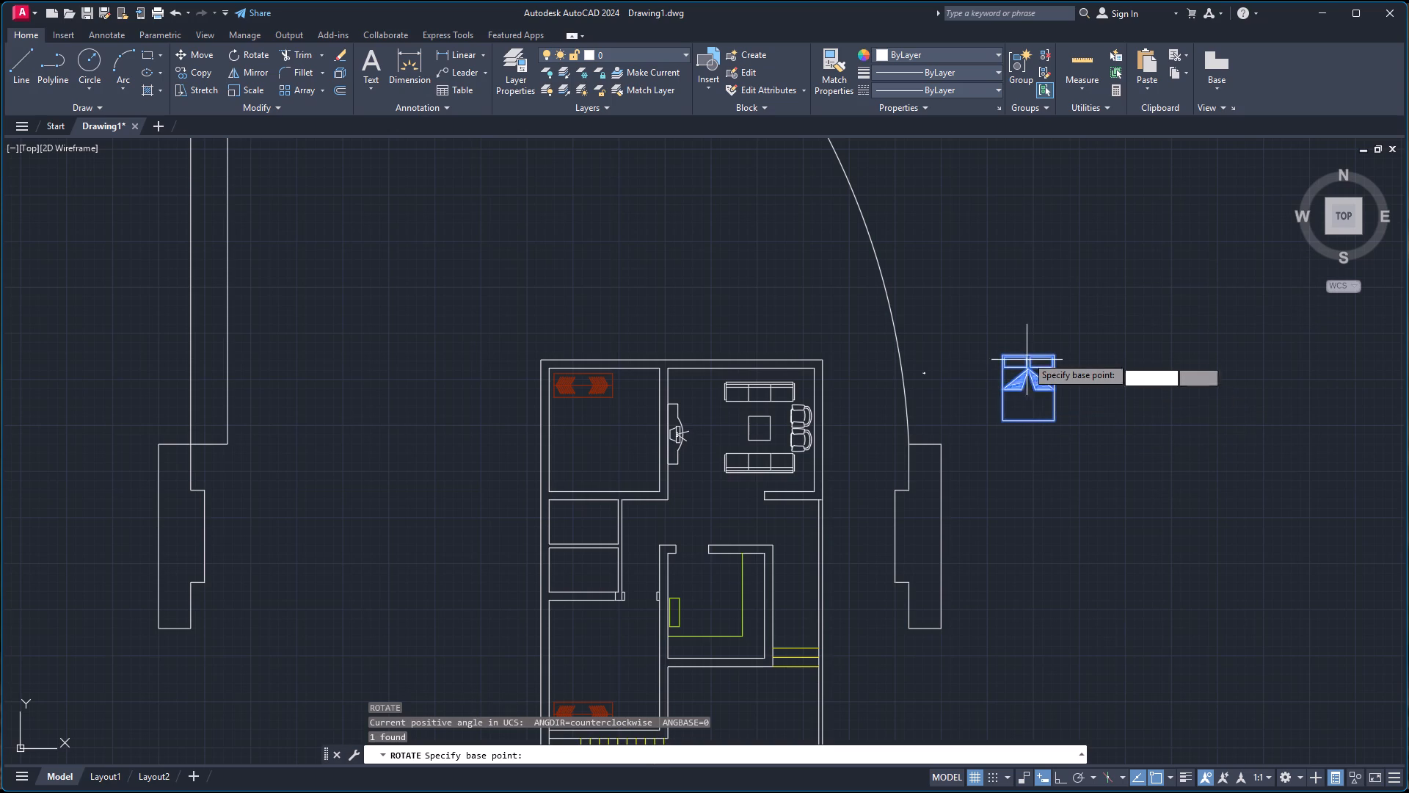
{"action": "scroll", "coordinate": [1029, 353], "scroll_direction": "up", "scroll_amount": 4}
{"action": "left_click", "coordinate": [1007, 366]}
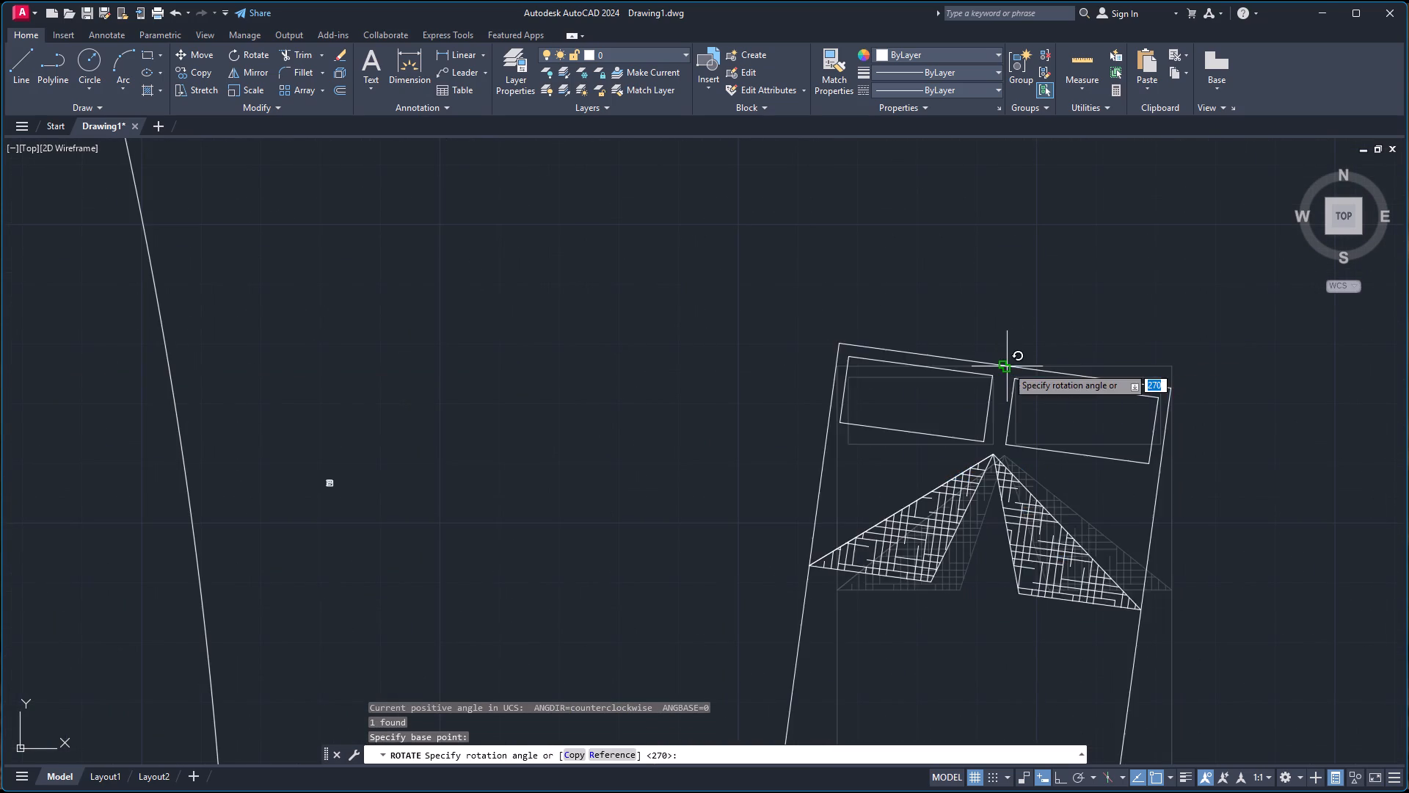
{"action": "key", "text": "F8"}
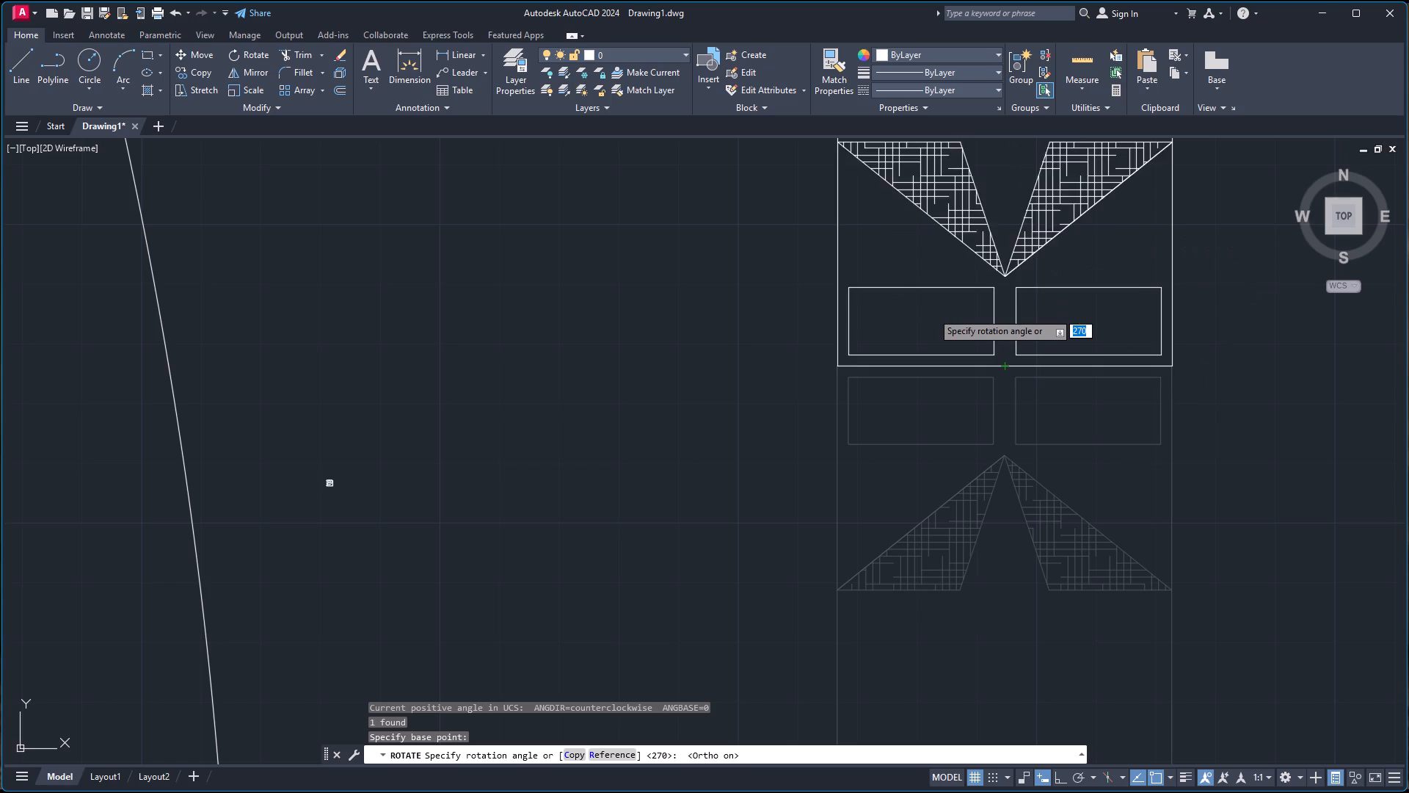
{"action": "left_click", "coordinate": [1005, 311]}
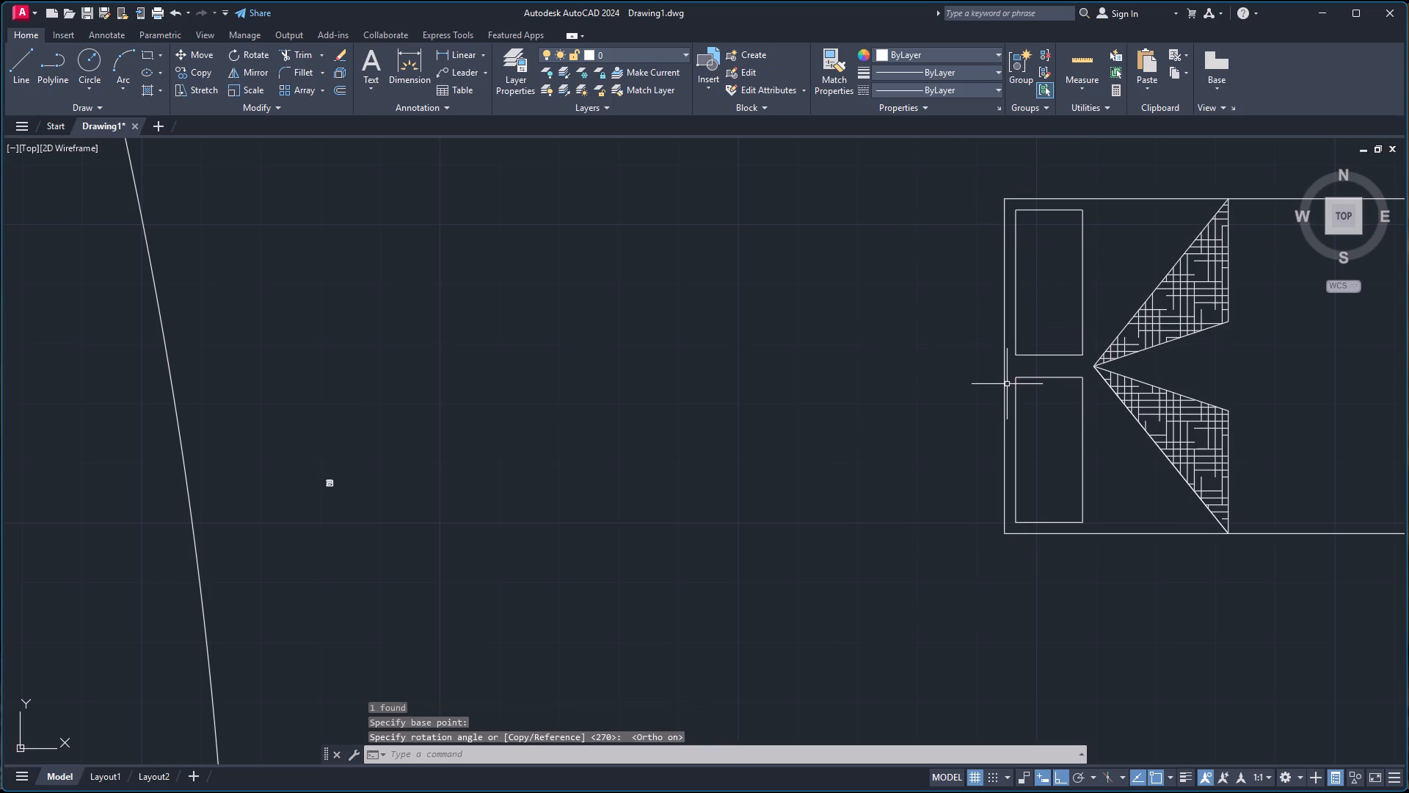
Copy the rotated bed by its headboard midpoint to midway between the two left inner corners of the upper-left bedroom.
{"action": "scroll", "coordinate": [1011, 387], "scroll_direction": "down", "scroll_amount": 2}
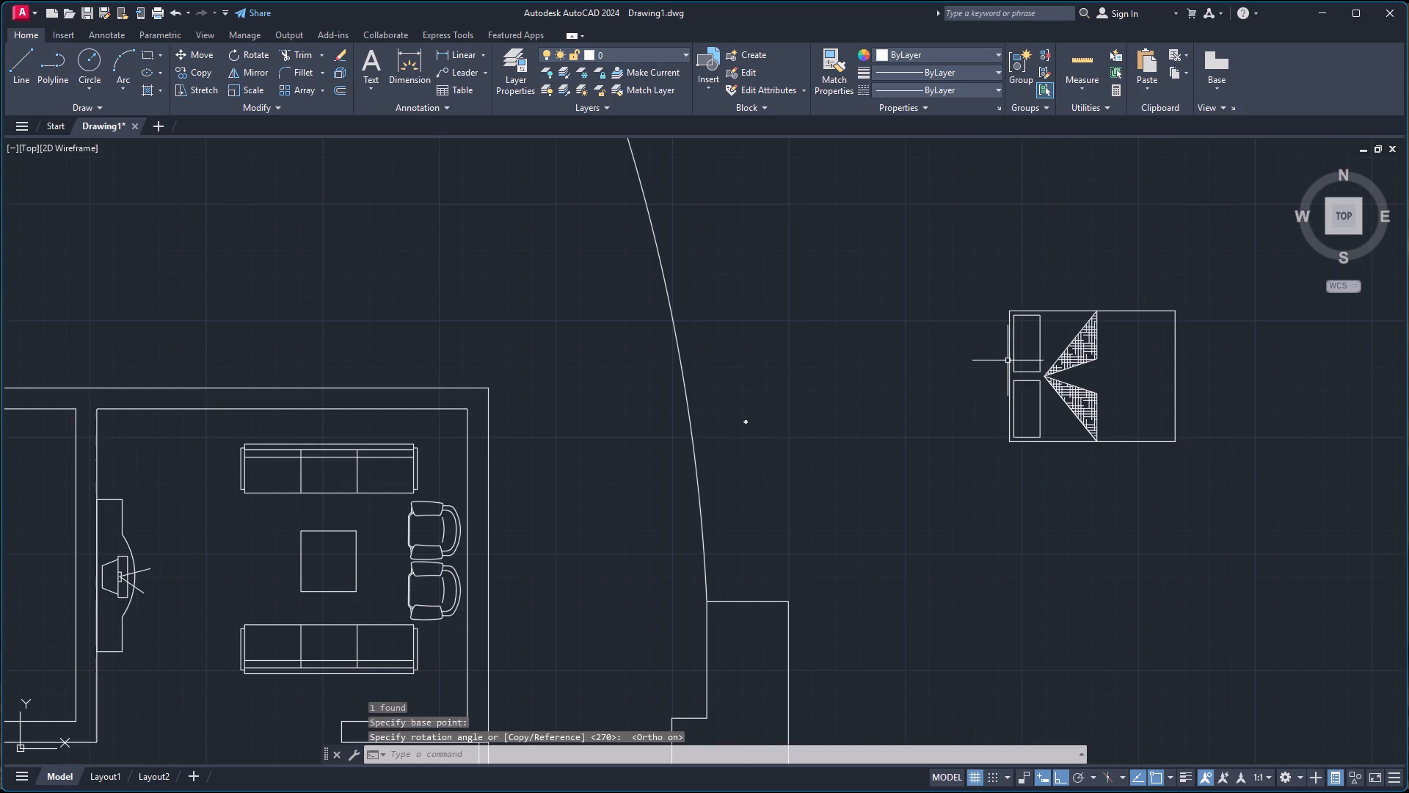
{"action": "left_click", "coordinate": [1011, 376]}
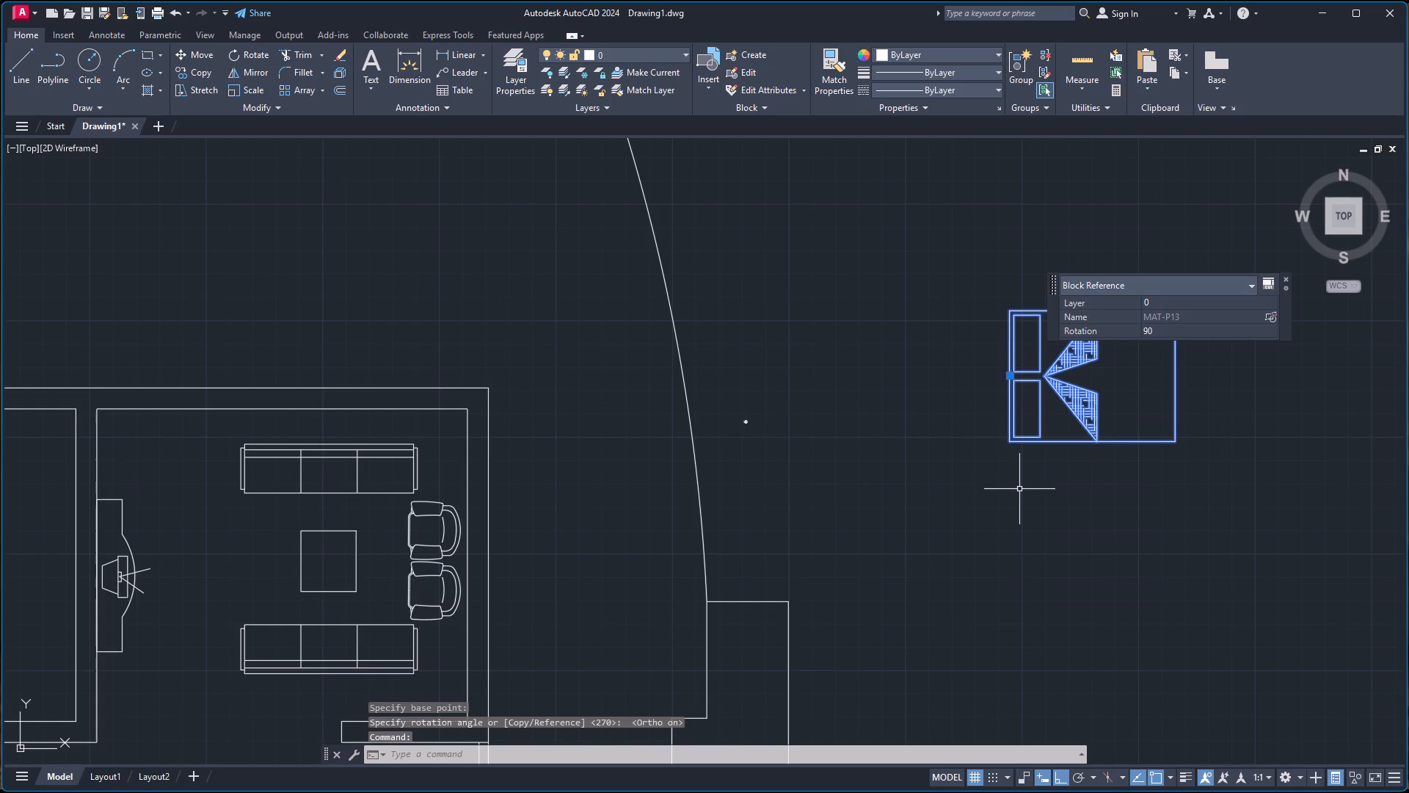
{"action": "type", "text": "co"}
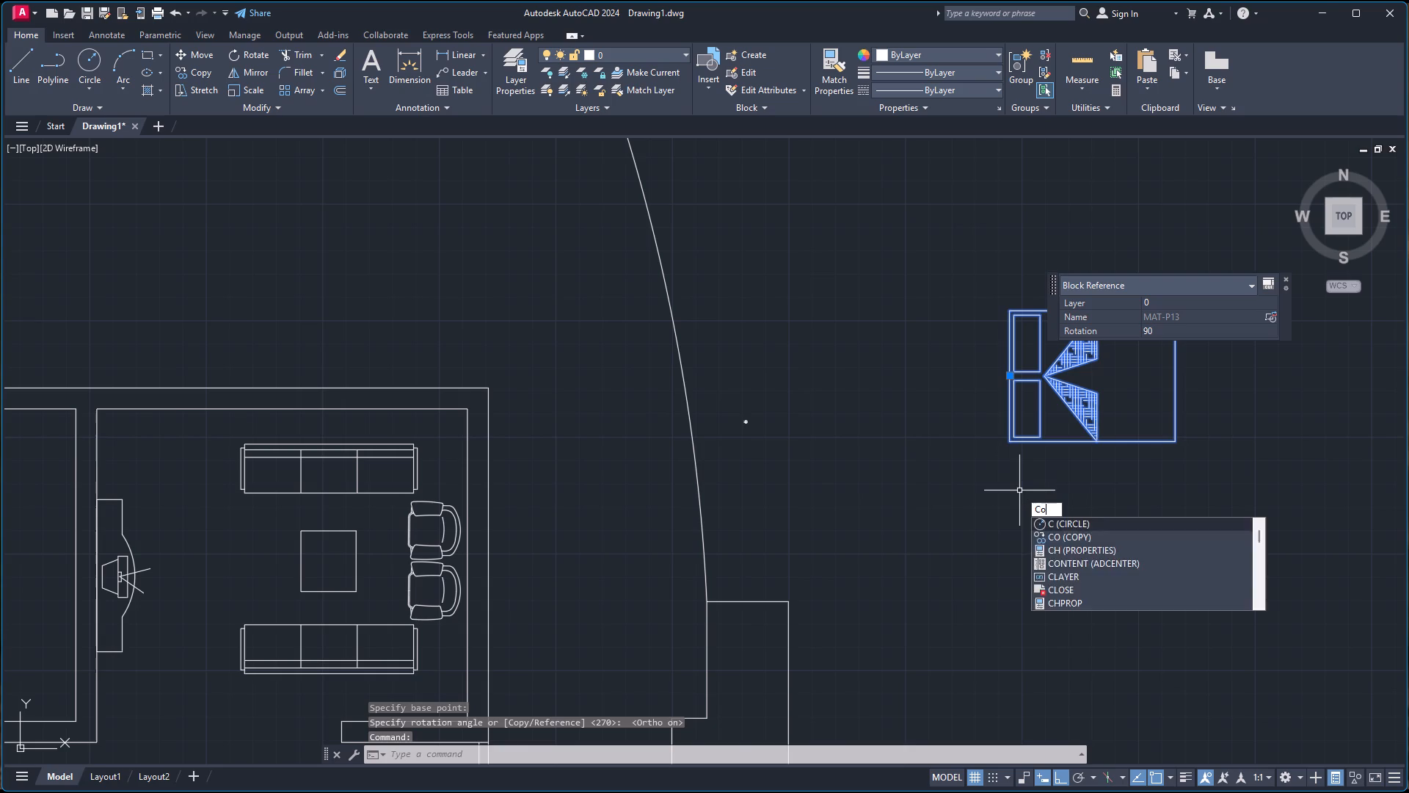
{"action": "key", "text": "Return"}
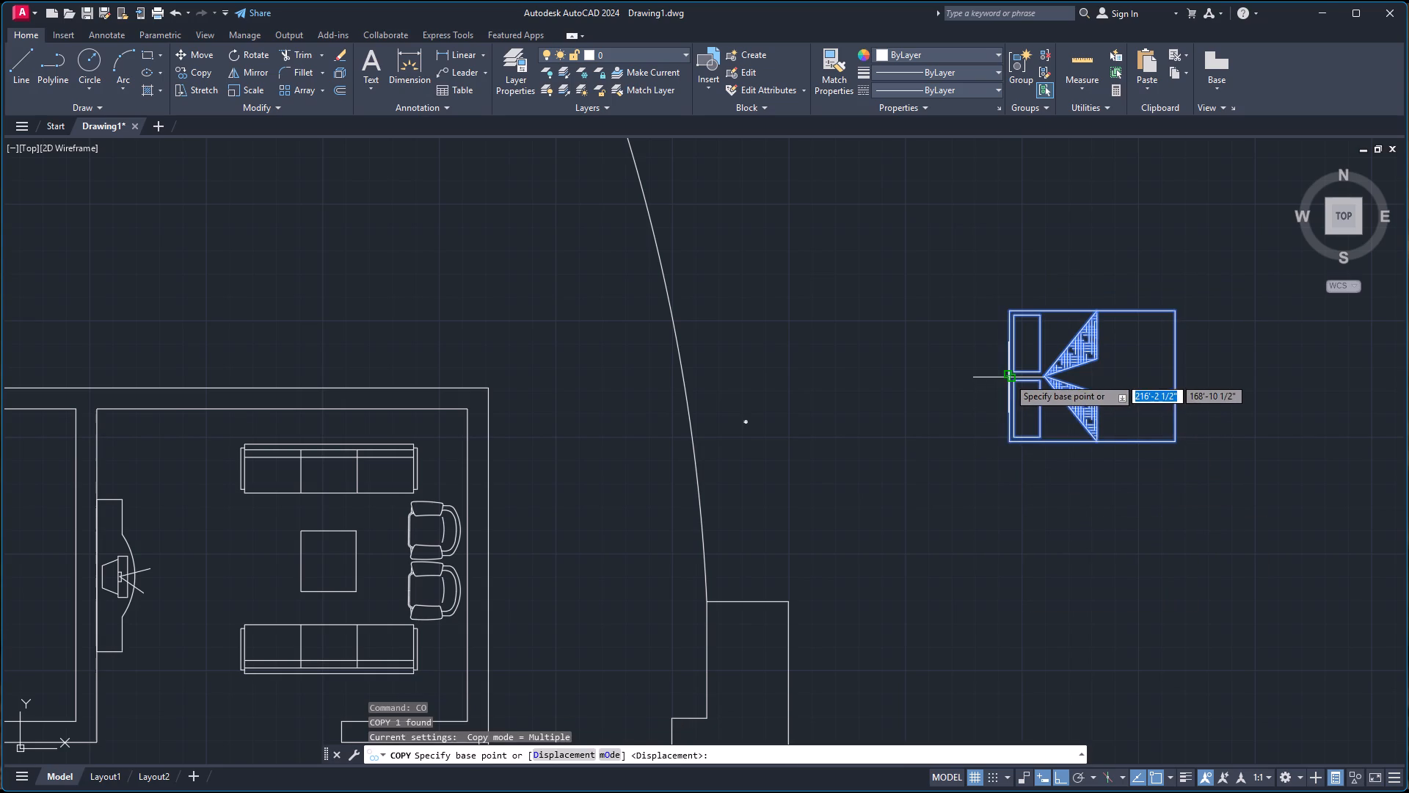
{"action": "left_click", "coordinate": [1008, 377]}
{"action": "scroll", "coordinate": [673, 433], "scroll_direction": "down", "scroll_amount": 5}
{"action": "scroll", "coordinate": [412, 469], "scroll_direction": "up", "scroll_amount": 5}
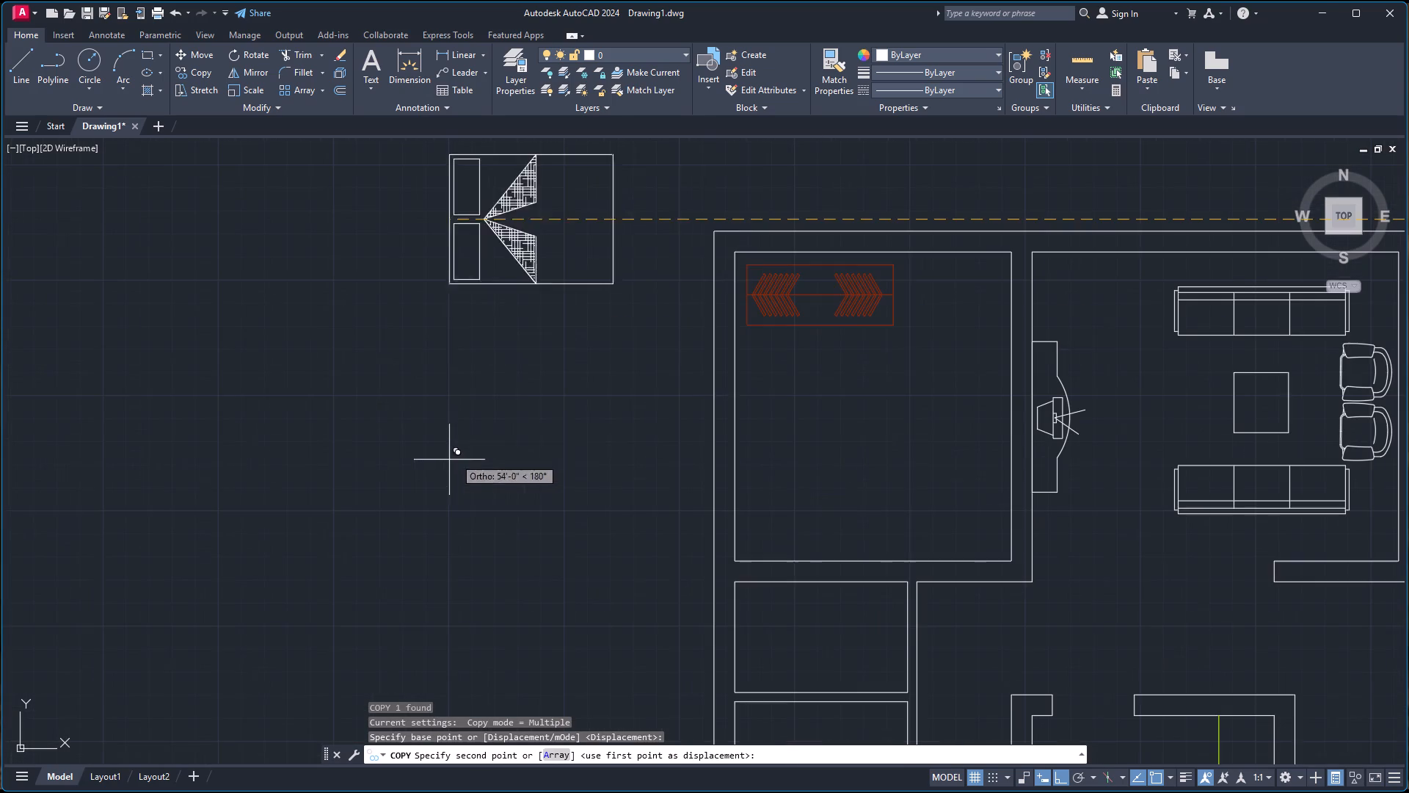
{"action": "right_click", "coordinate": [784, 416]}
{"action": "left_click", "coordinate": [826, 496]}
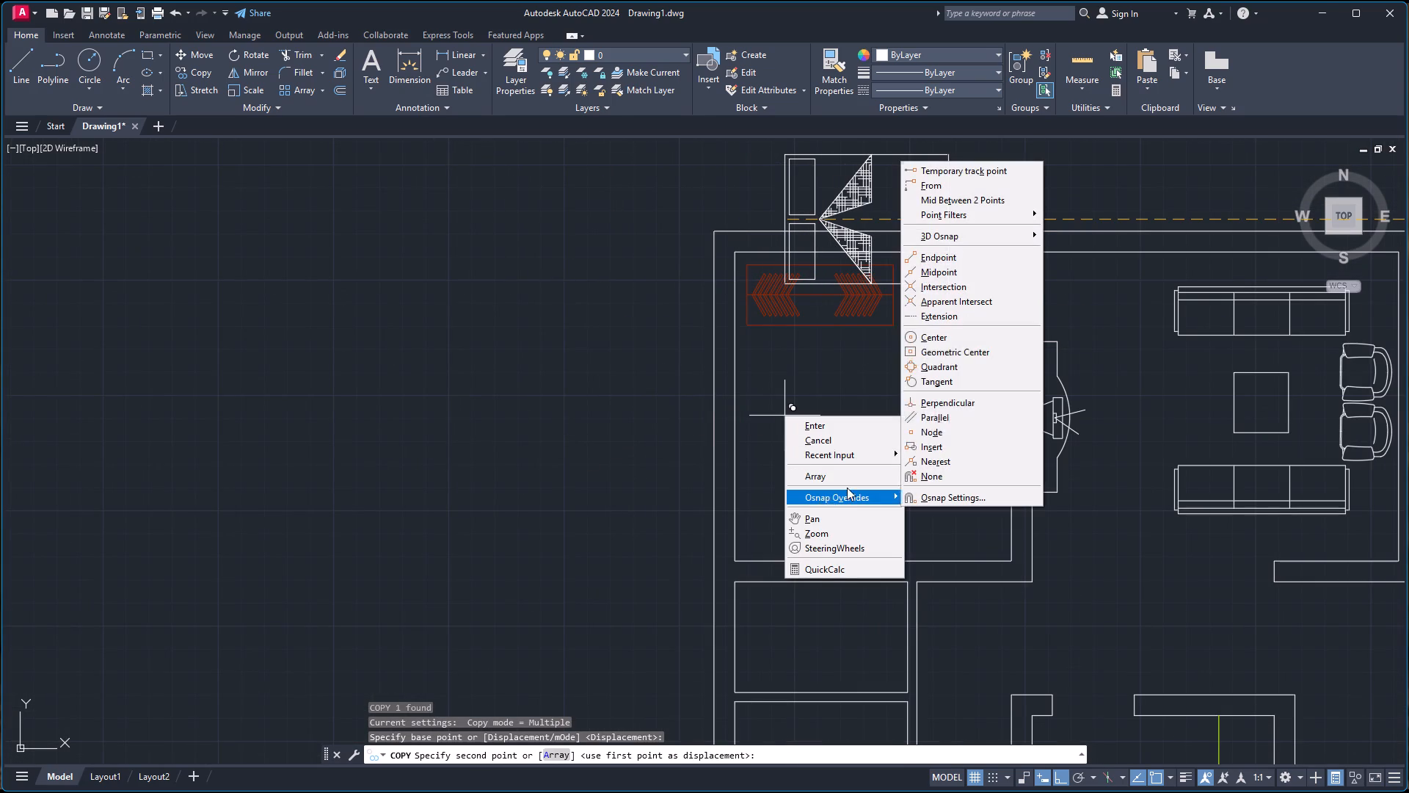
{"action": "left_click", "coordinate": [951, 205]}
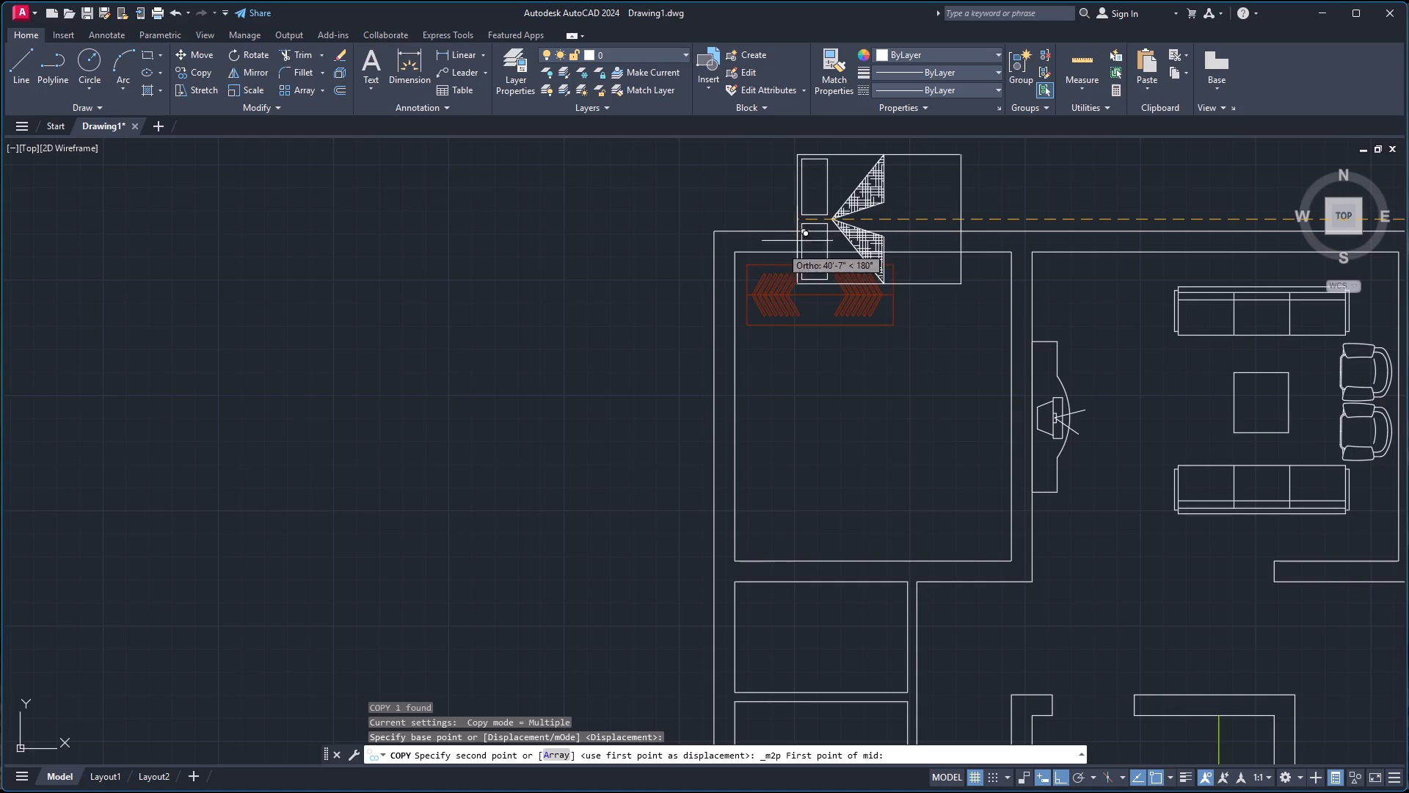
{"action": "left_click", "coordinate": [734, 254]}
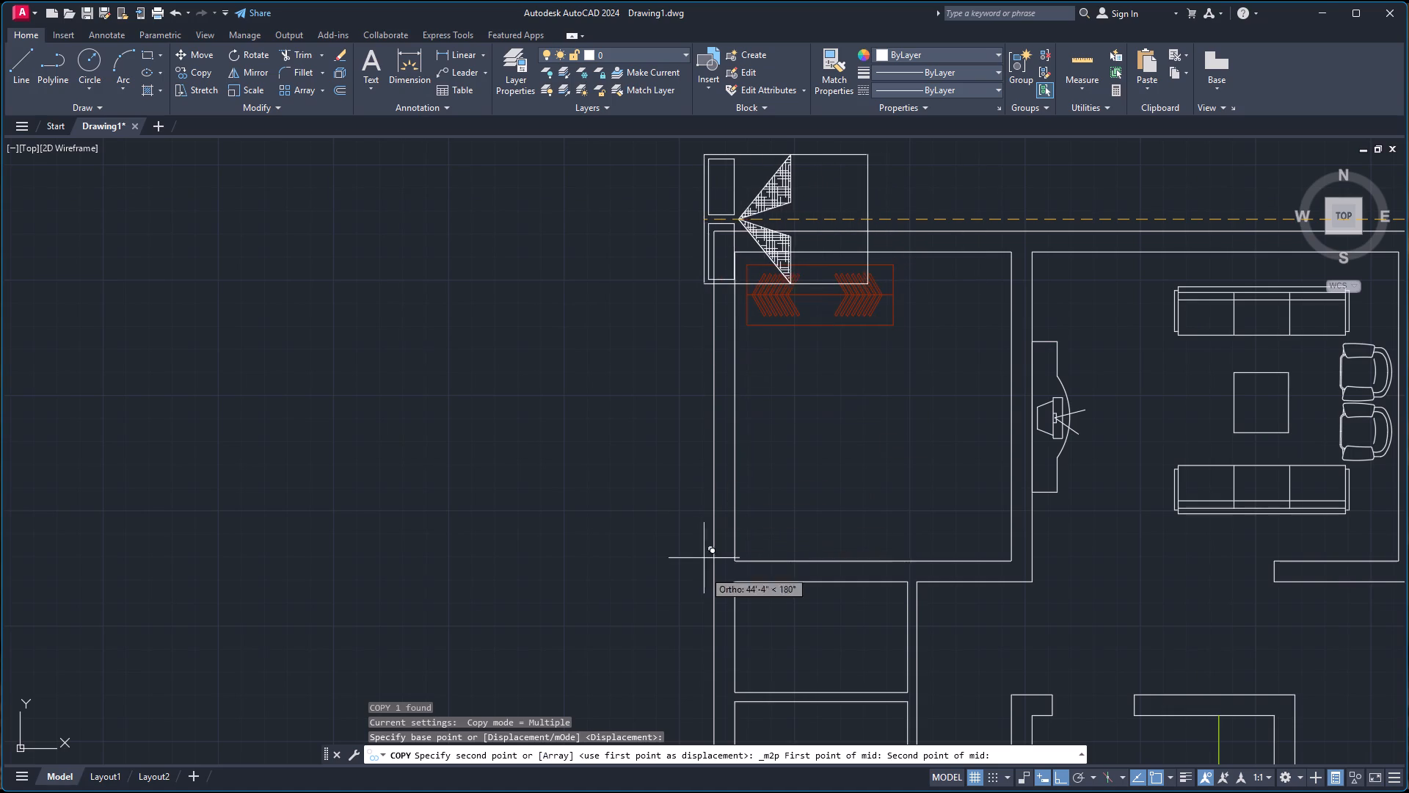
{"action": "left_click", "coordinate": [733, 559]}
Place a second bed copy midway between the two left inner corners of the lower-left bedroom and finish copying.
{"action": "scroll", "coordinate": [843, 506], "scroll_direction": "down", "scroll_amount": 2}
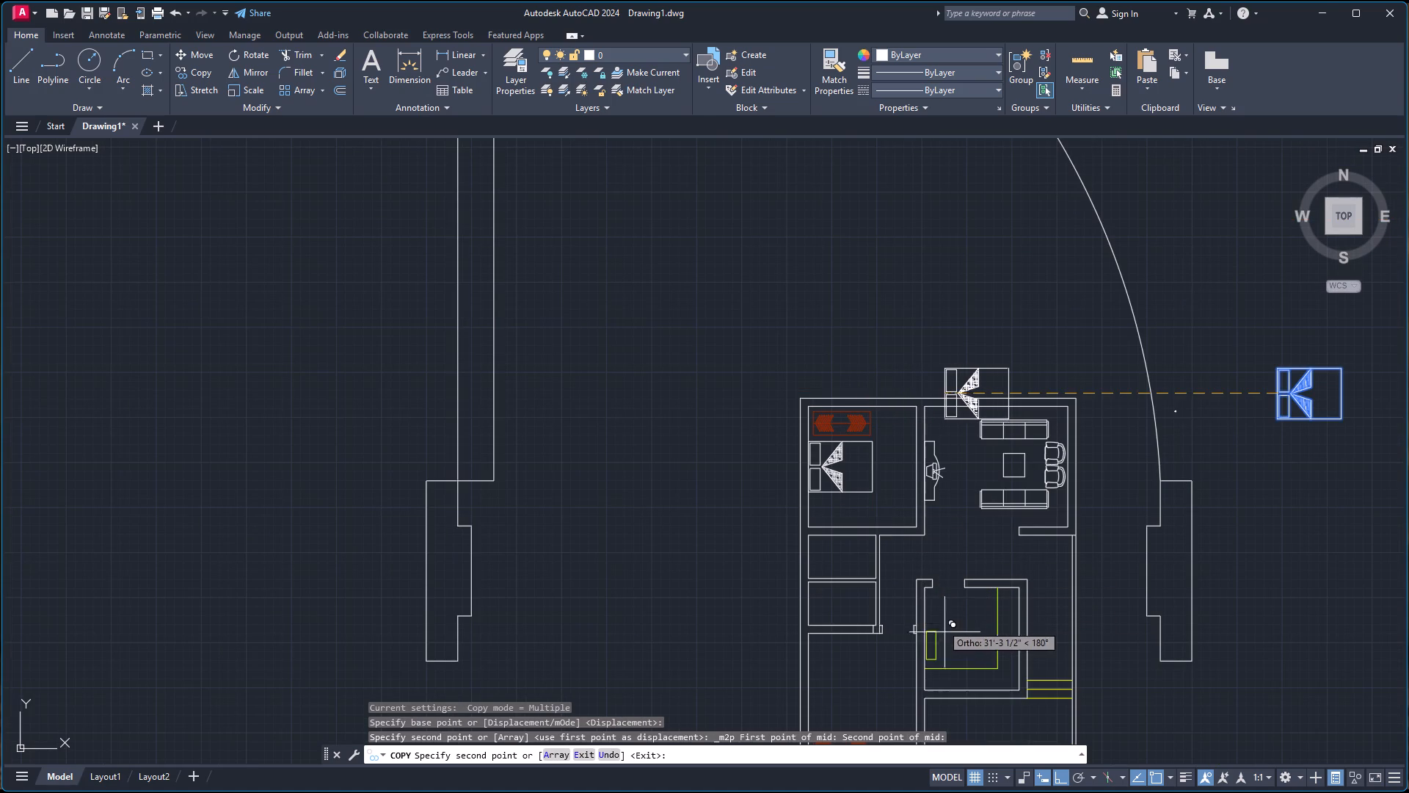
{"action": "scroll", "coordinate": [943, 681], "scroll_direction": "down", "scroll_amount": 3}
{"action": "scroll", "coordinate": [911, 706], "scroll_direction": "up", "scroll_amount": 4}
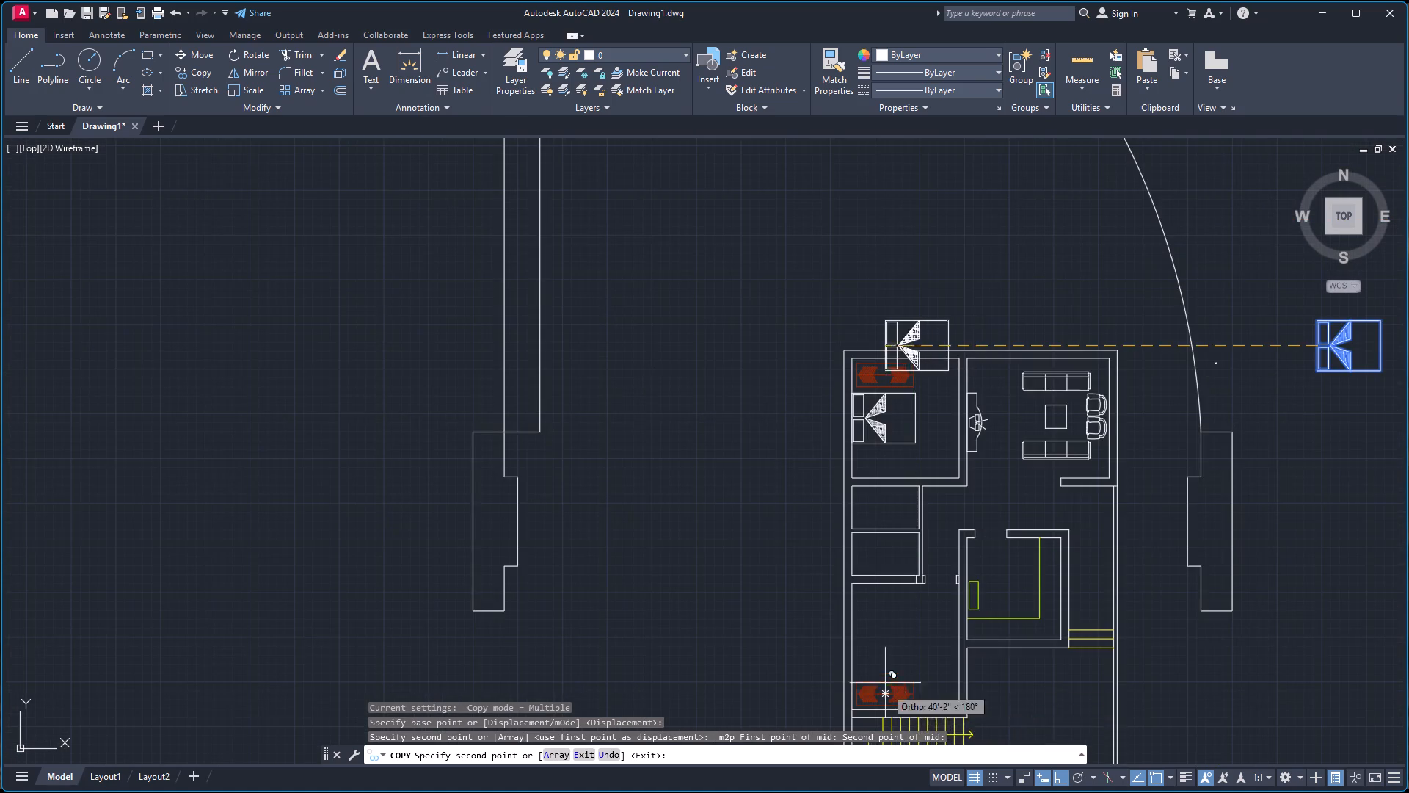
{"action": "right_click", "coordinate": [856, 568]}
{"action": "left_click", "coordinate": [903, 680]}
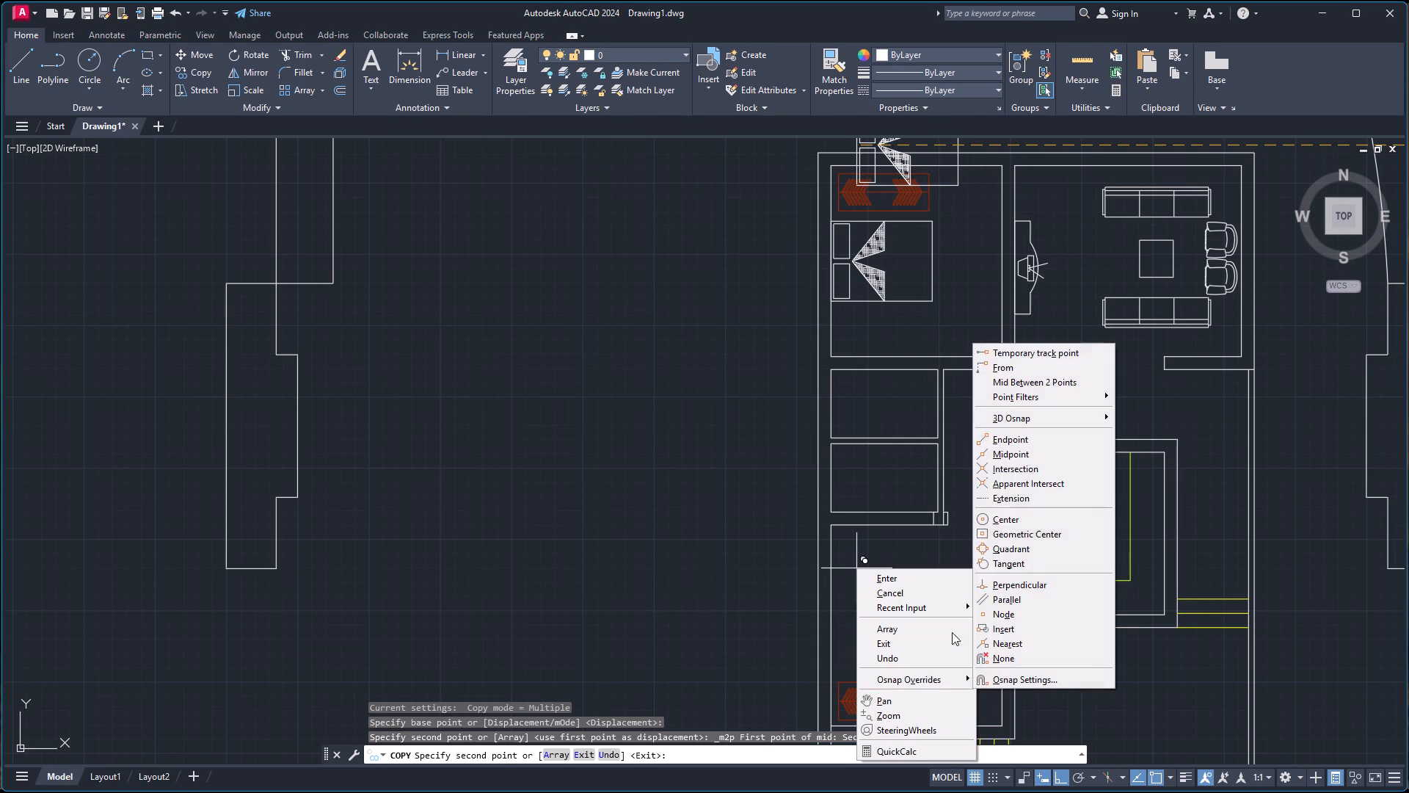
{"action": "left_click", "coordinate": [1016, 385]}
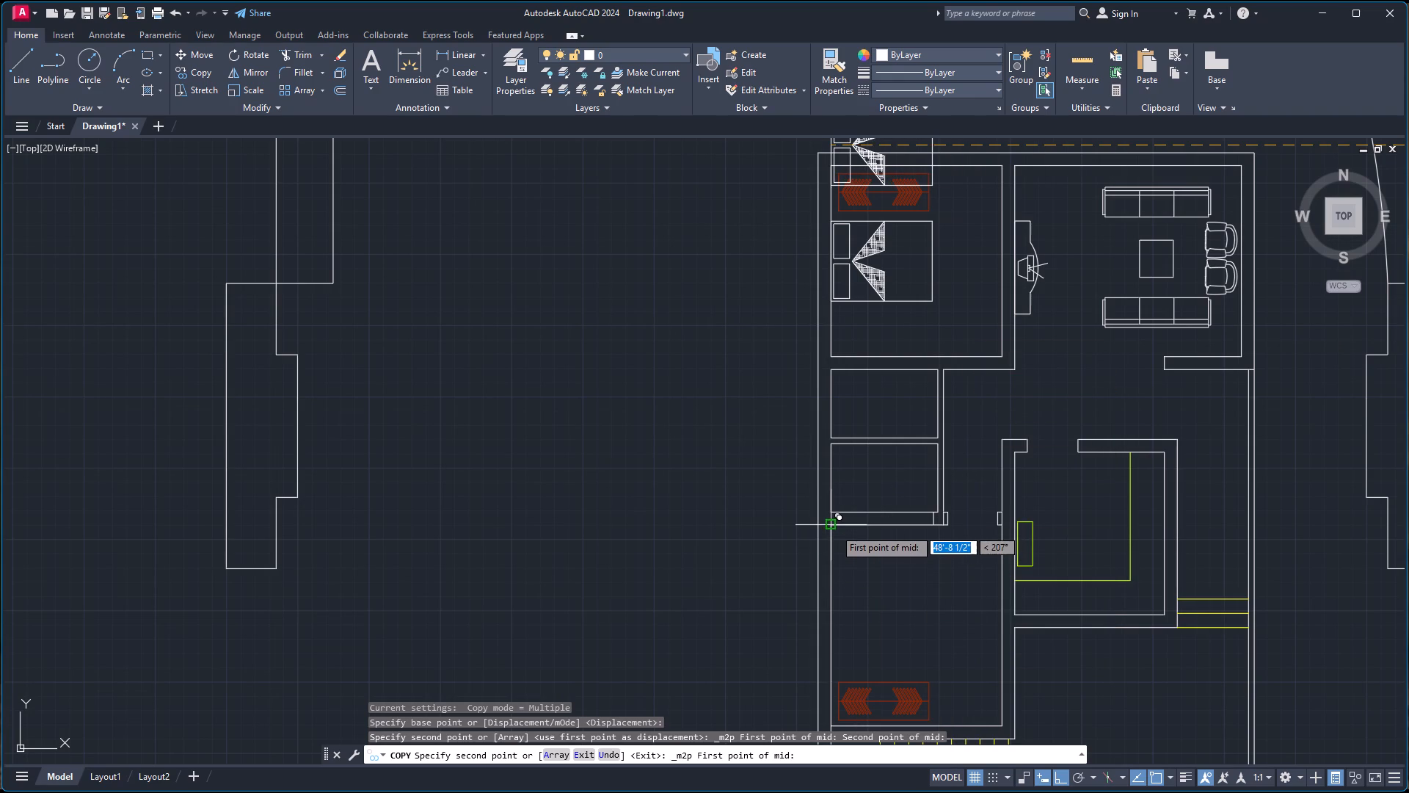
{"action": "left_click", "coordinate": [834, 529]}
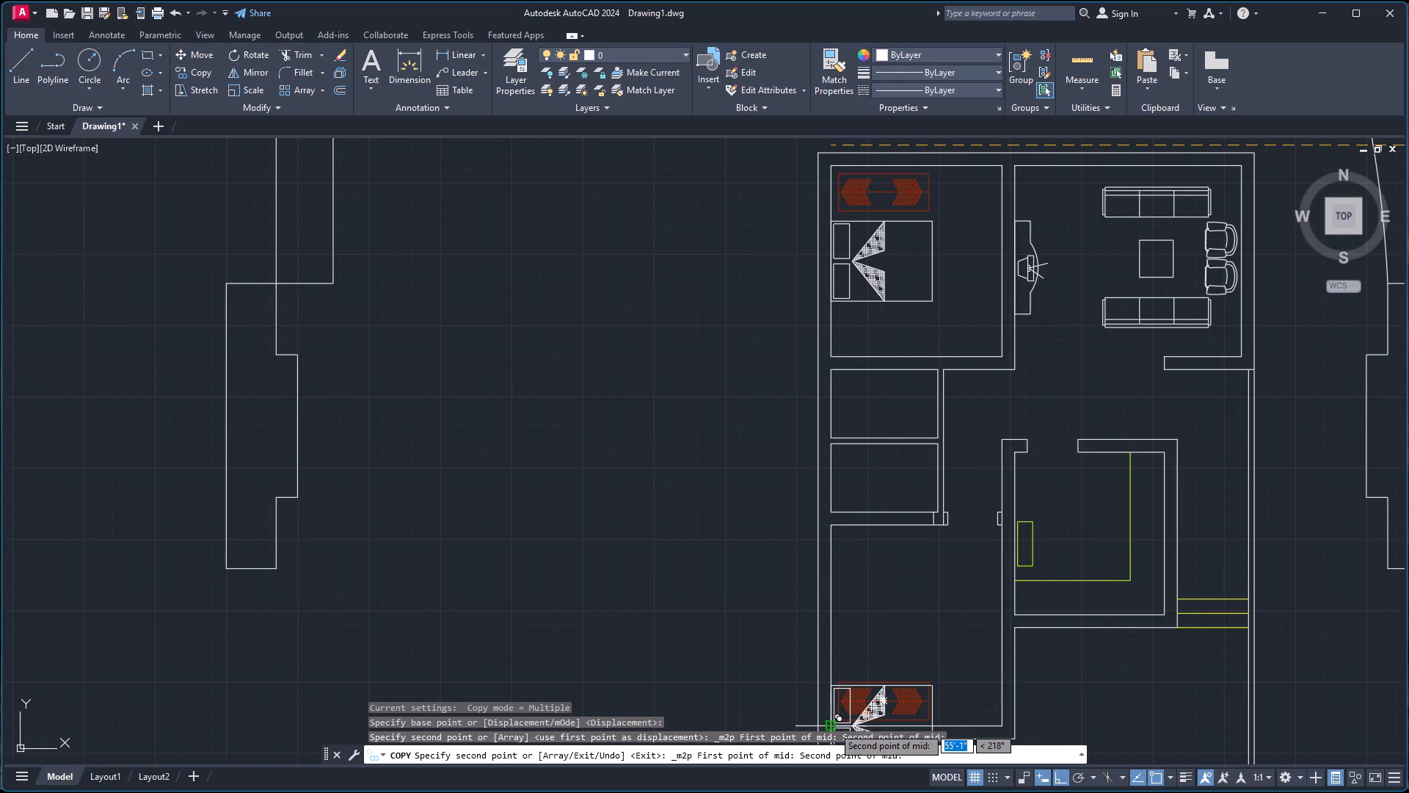
{"action": "left_click", "coordinate": [833, 727]}
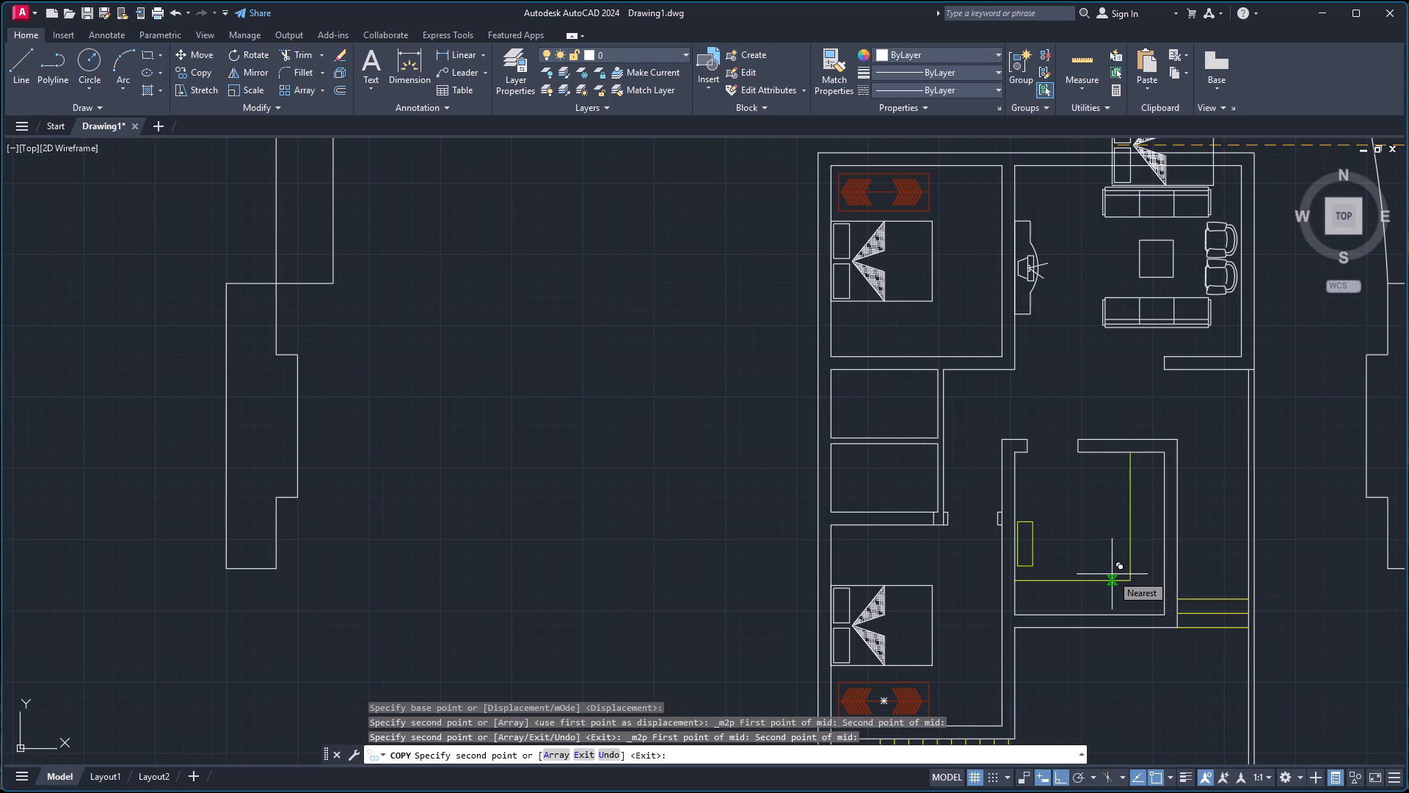
{"action": "key", "text": "Escape"}
Move the upper-left bedroom's bed about 1'-4" down along the left wall, using its lower headboard corner as base point.
{"action": "left_click", "coordinate": [874, 283]}
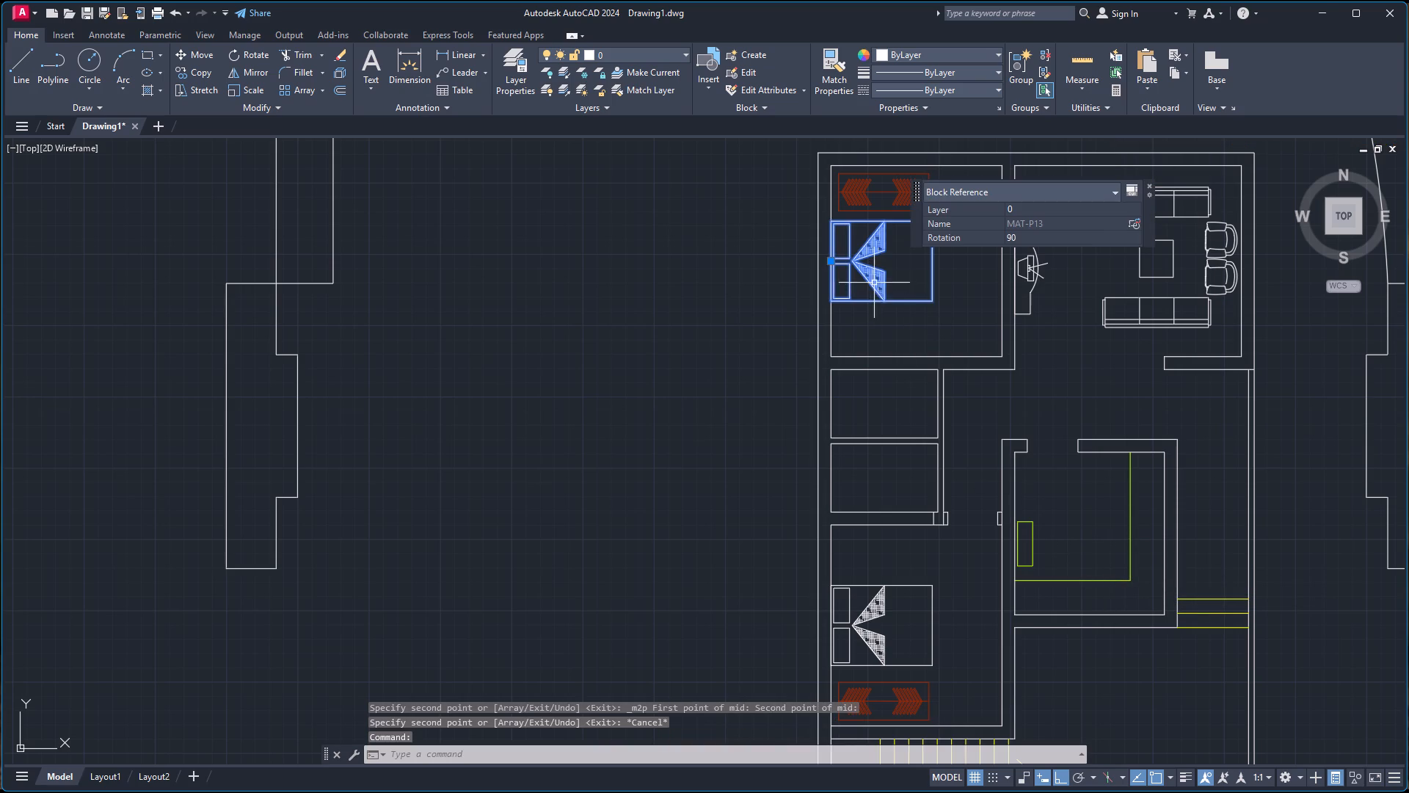
{"action": "key", "text": "m"}
{"action": "key", "text": "Return"}
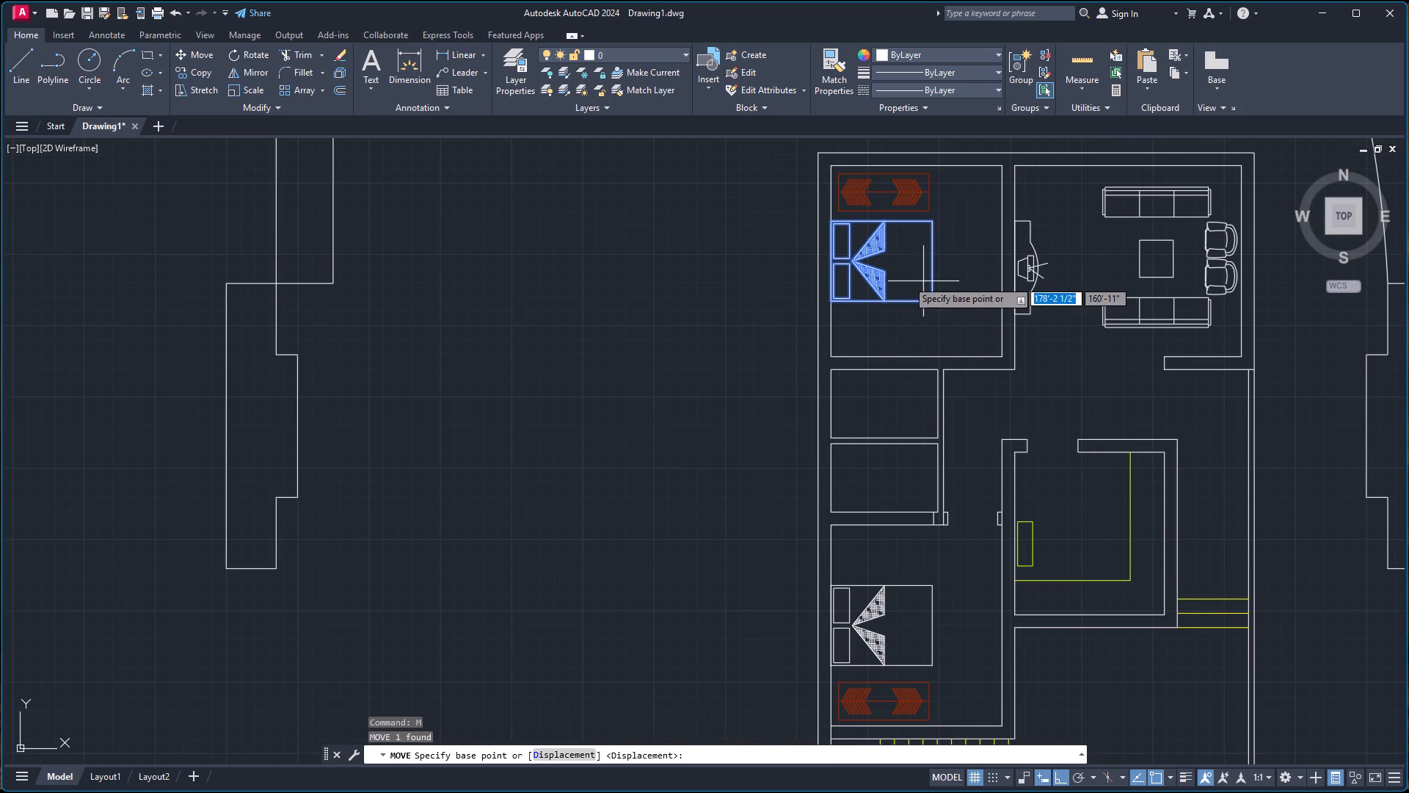
{"action": "scroll", "coordinate": [834, 305], "scroll_direction": "up", "scroll_amount": 4}
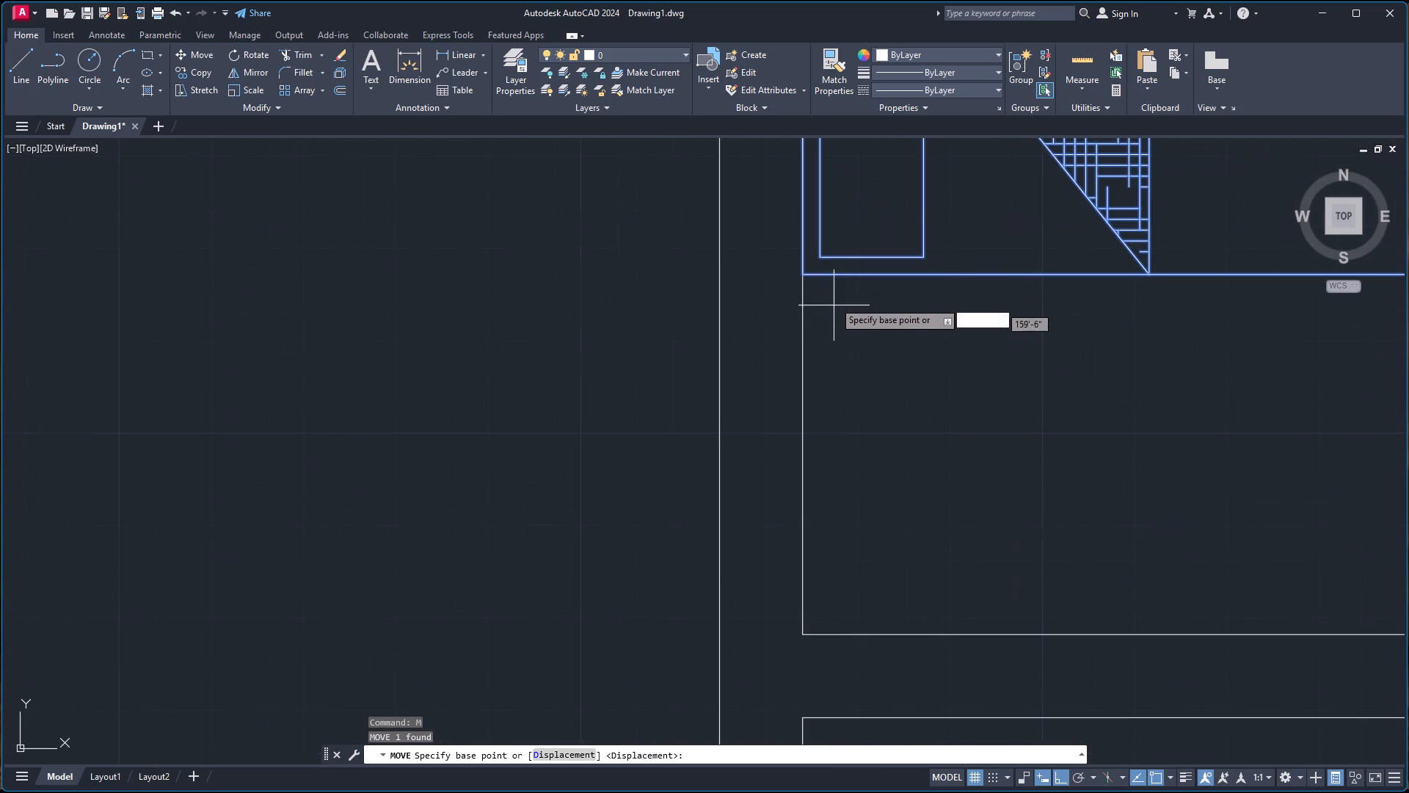
{"action": "left_click", "coordinate": [807, 273]}
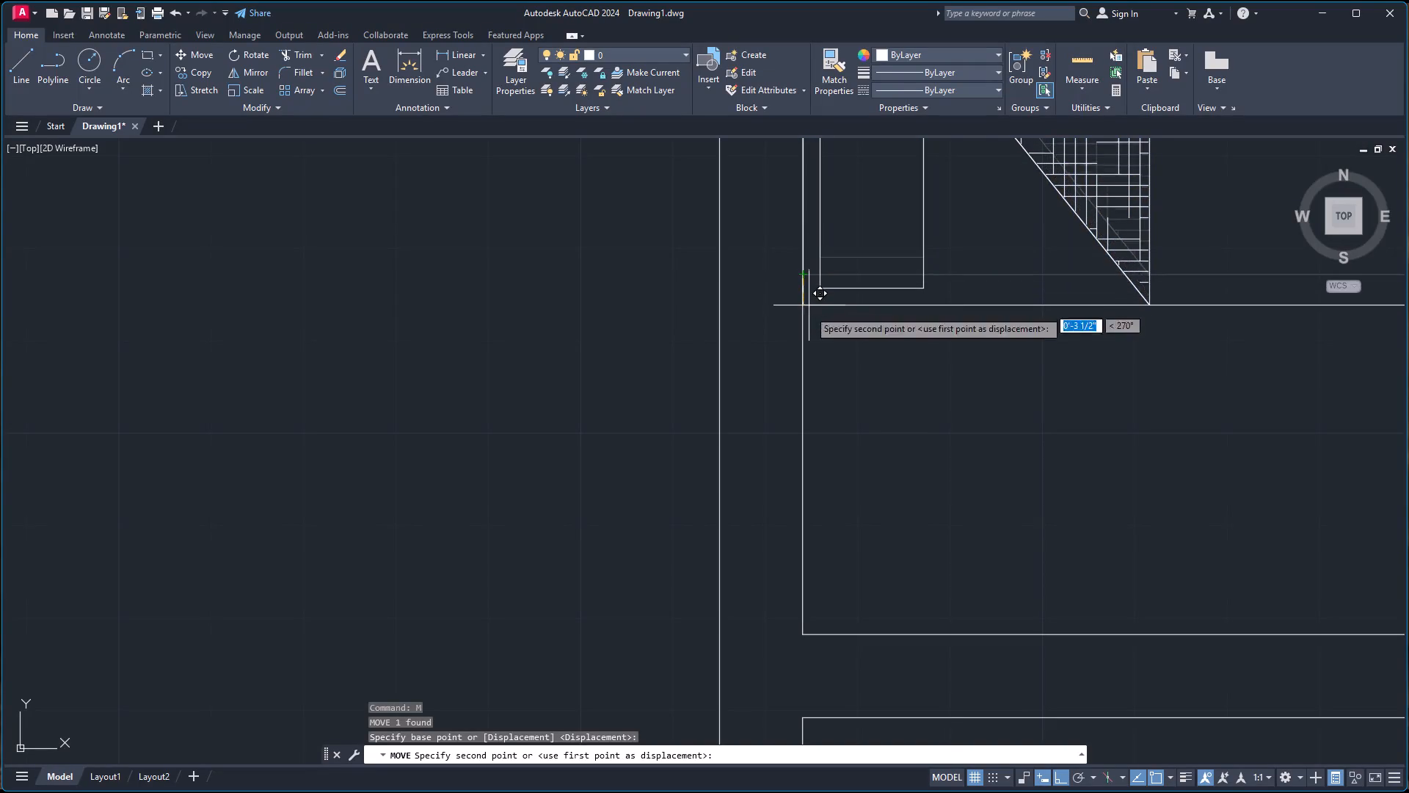
{"action": "left_click", "coordinate": [802, 423]}
{"action": "scroll", "coordinate": [820, 424], "scroll_direction": "down", "scroll_amount": 4}
{"action": "scroll", "coordinate": [879, 378], "scroll_direction": "up", "scroll_amount": 2}
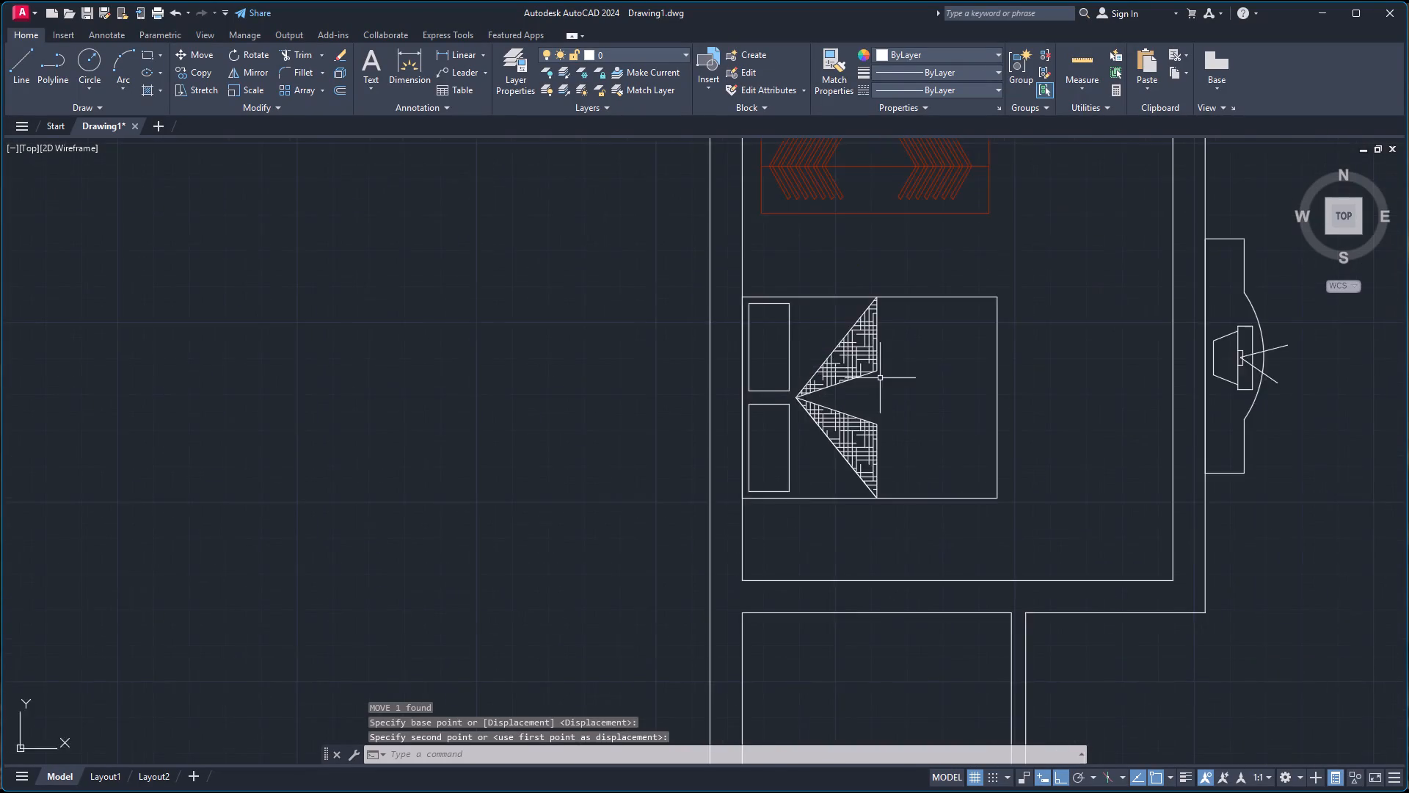
{"action": "scroll", "coordinate": [880, 378], "scroll_direction": "up", "scroll_amount": 1}
{"action": "scroll", "coordinate": [849, 321], "scroll_direction": "down", "scroll_amount": 2}
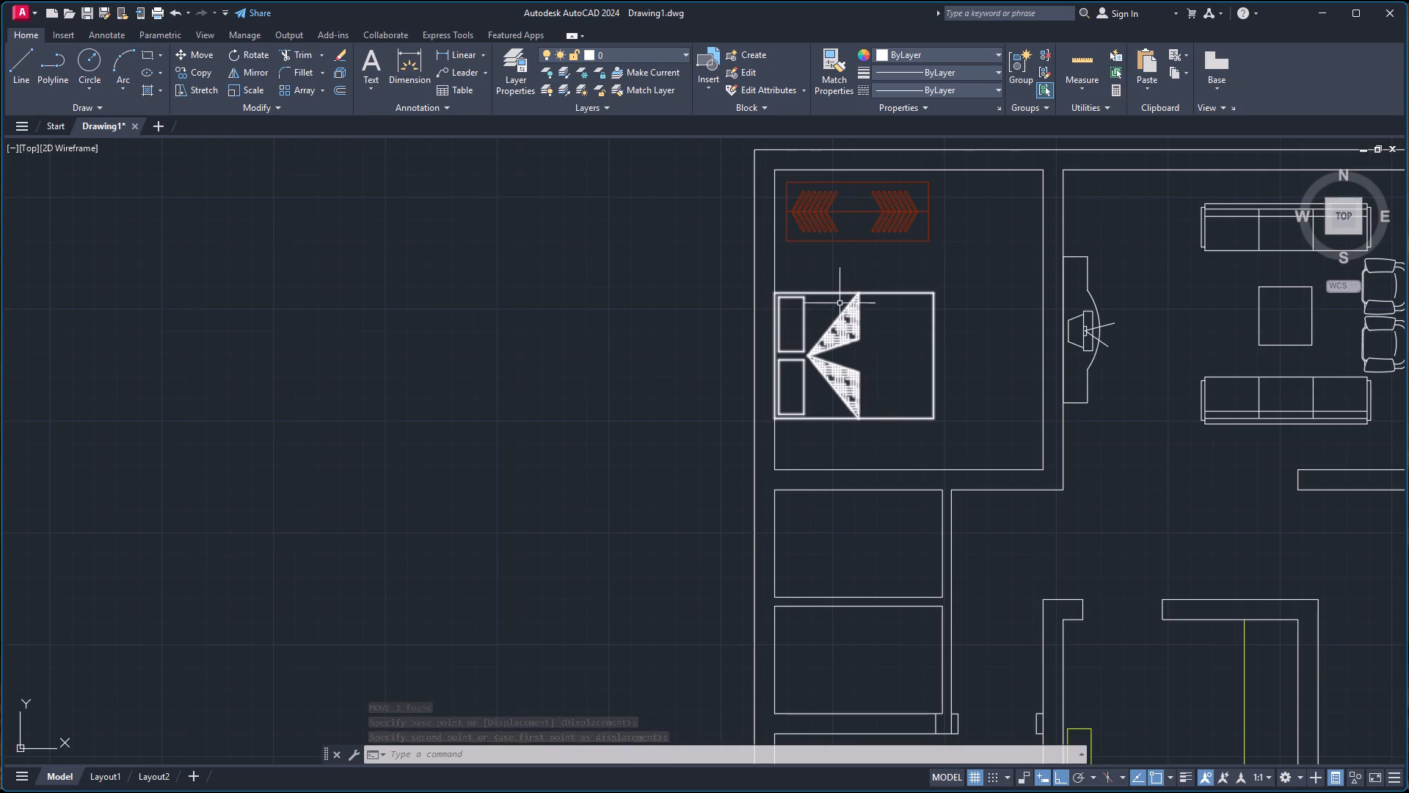
Move the upper-left bedroom's bed about 1' back up and slightly off the left wall, with ortho off.
{"action": "left_click", "coordinate": [829, 292]}
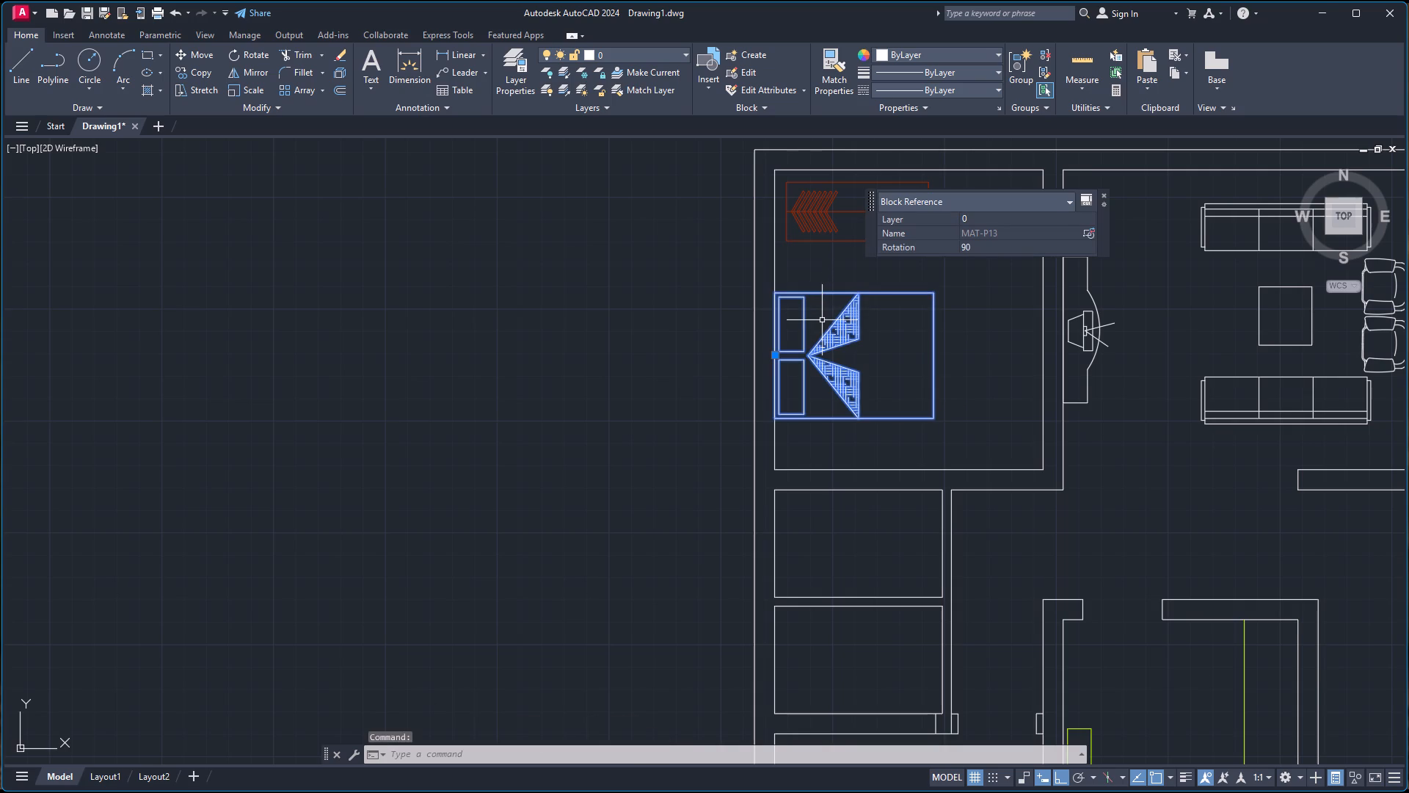
{"action": "key", "text": "m"}
{"action": "key", "text": "Return"}
{"action": "scroll", "coordinate": [773, 405], "scroll_direction": "up", "scroll_amount": 2}
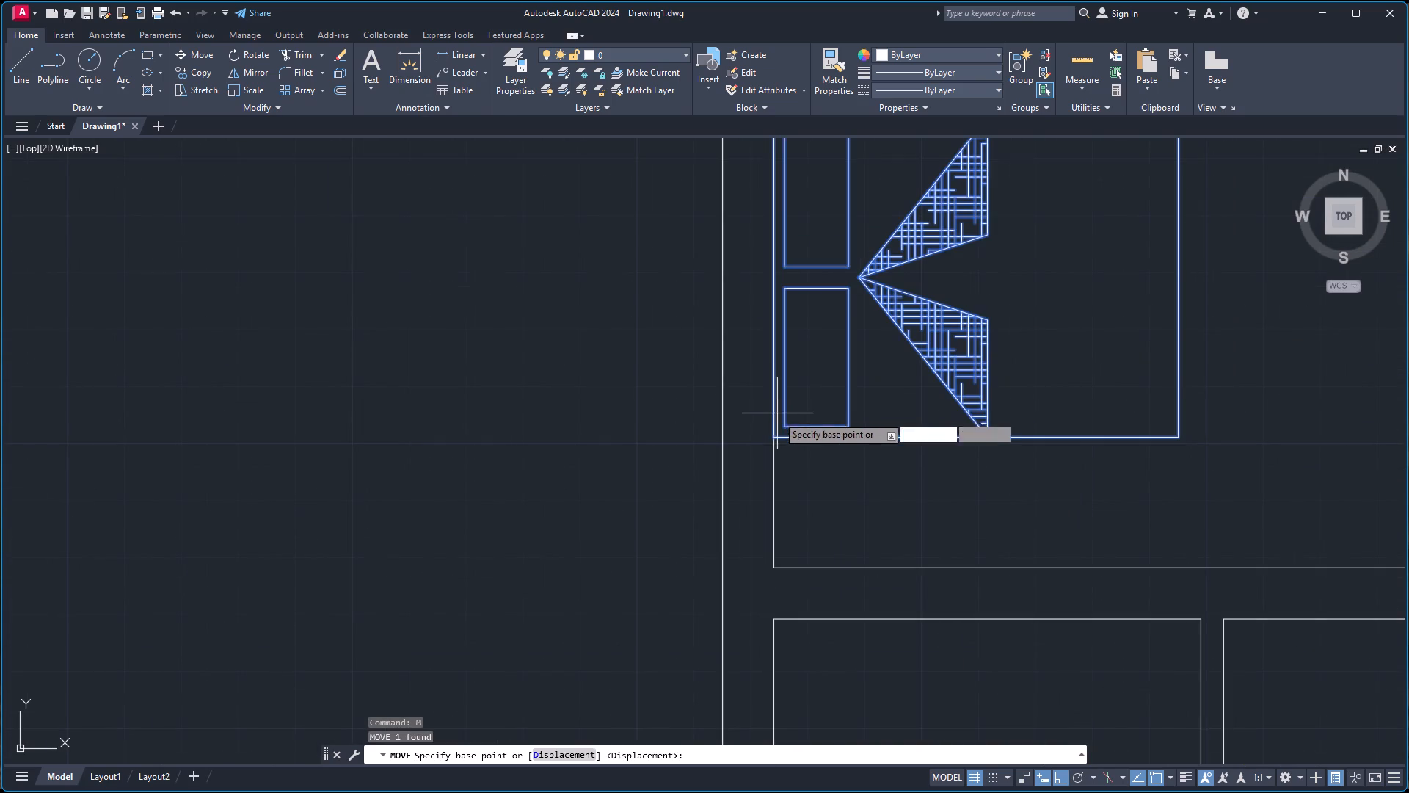
{"action": "left_click", "coordinate": [774, 437]}
{"action": "scroll", "coordinate": [777, 372], "scroll_direction": "up", "scroll_amount": 1}
{"action": "scroll", "coordinate": [777, 372], "scroll_direction": "down", "scroll_amount": 2}
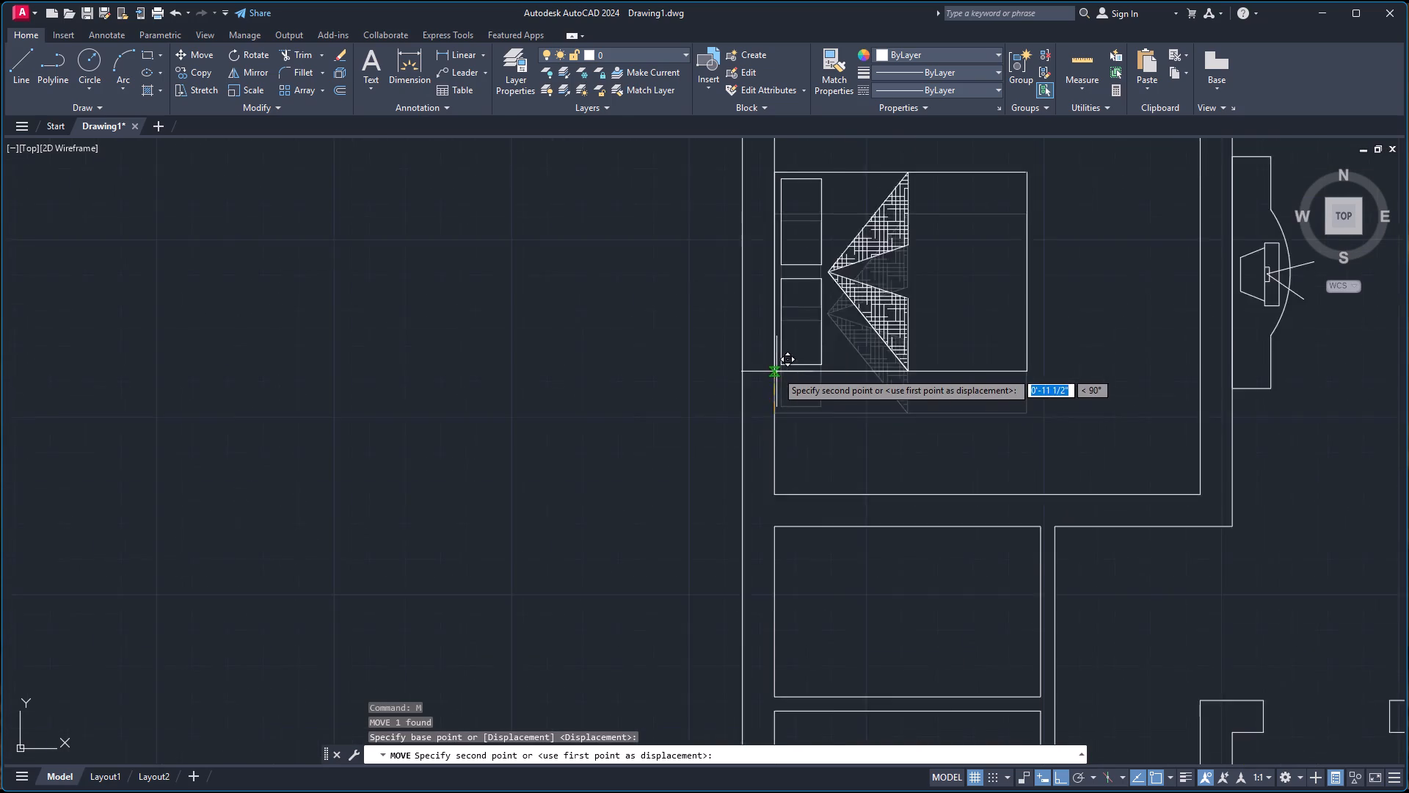
{"action": "scroll", "coordinate": [776, 372], "scroll_direction": "down", "scroll_amount": 1}
{"action": "scroll", "coordinate": [777, 374], "scroll_direction": "up", "scroll_amount": 1}
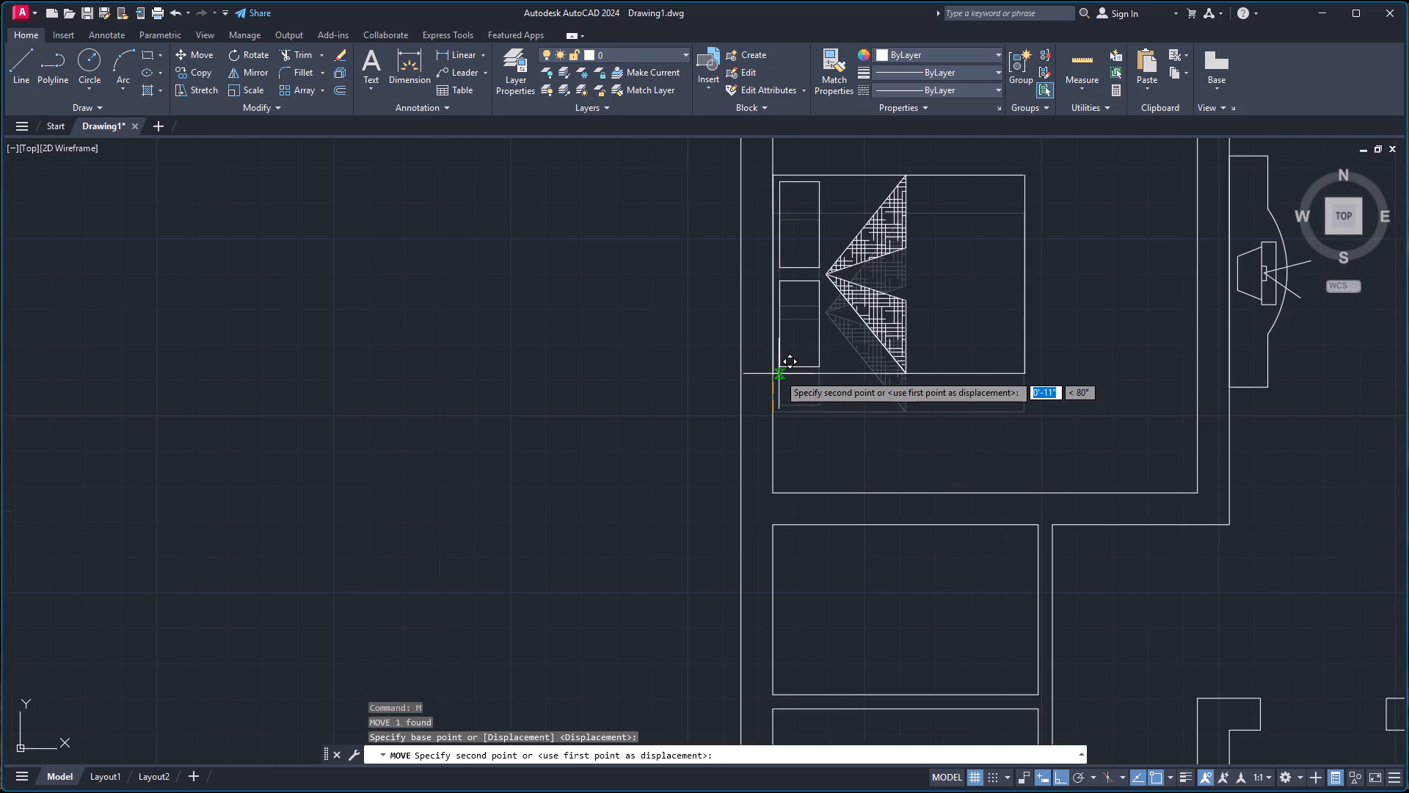
{"action": "key", "text": "F8"}
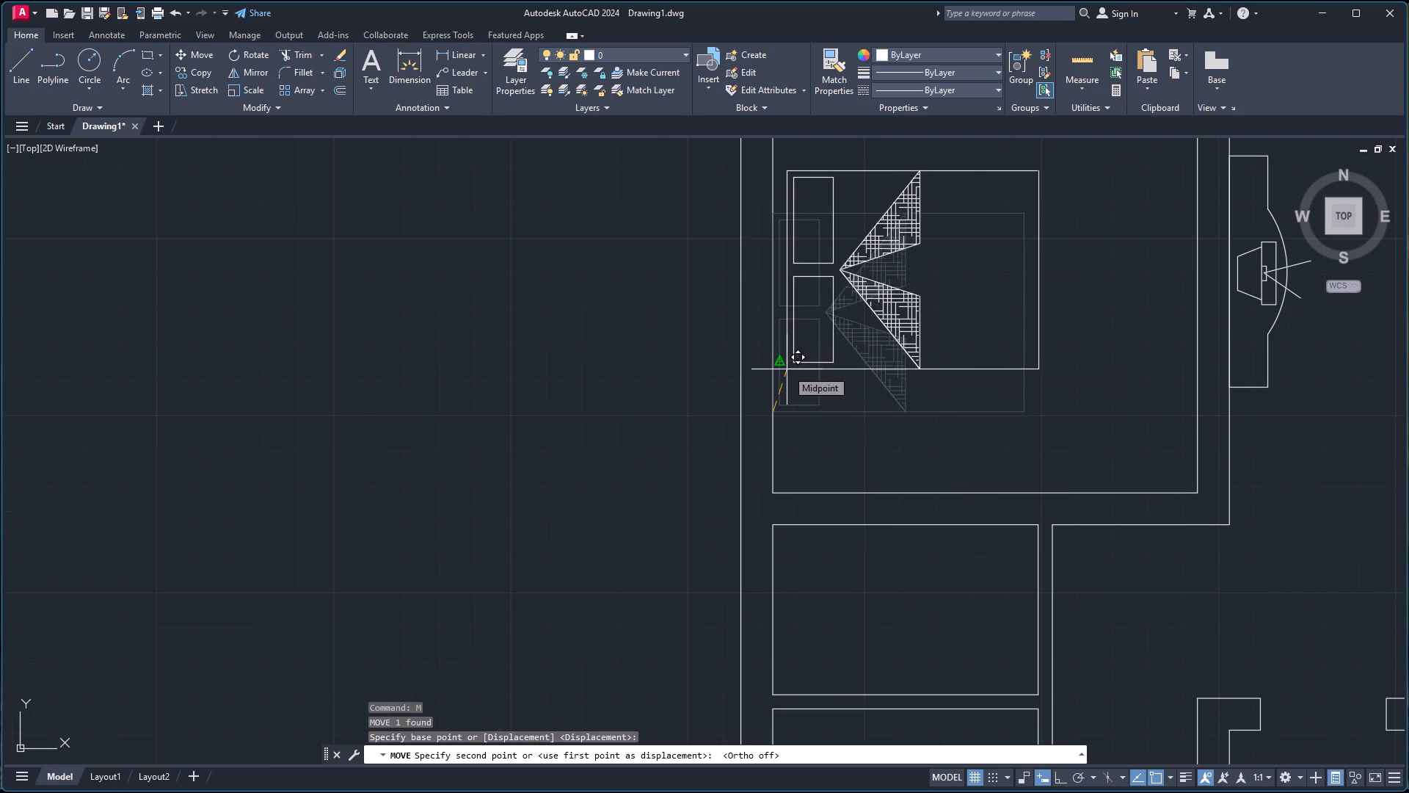
{"action": "scroll", "coordinate": [787, 369], "scroll_direction": "up", "scroll_amount": 2}
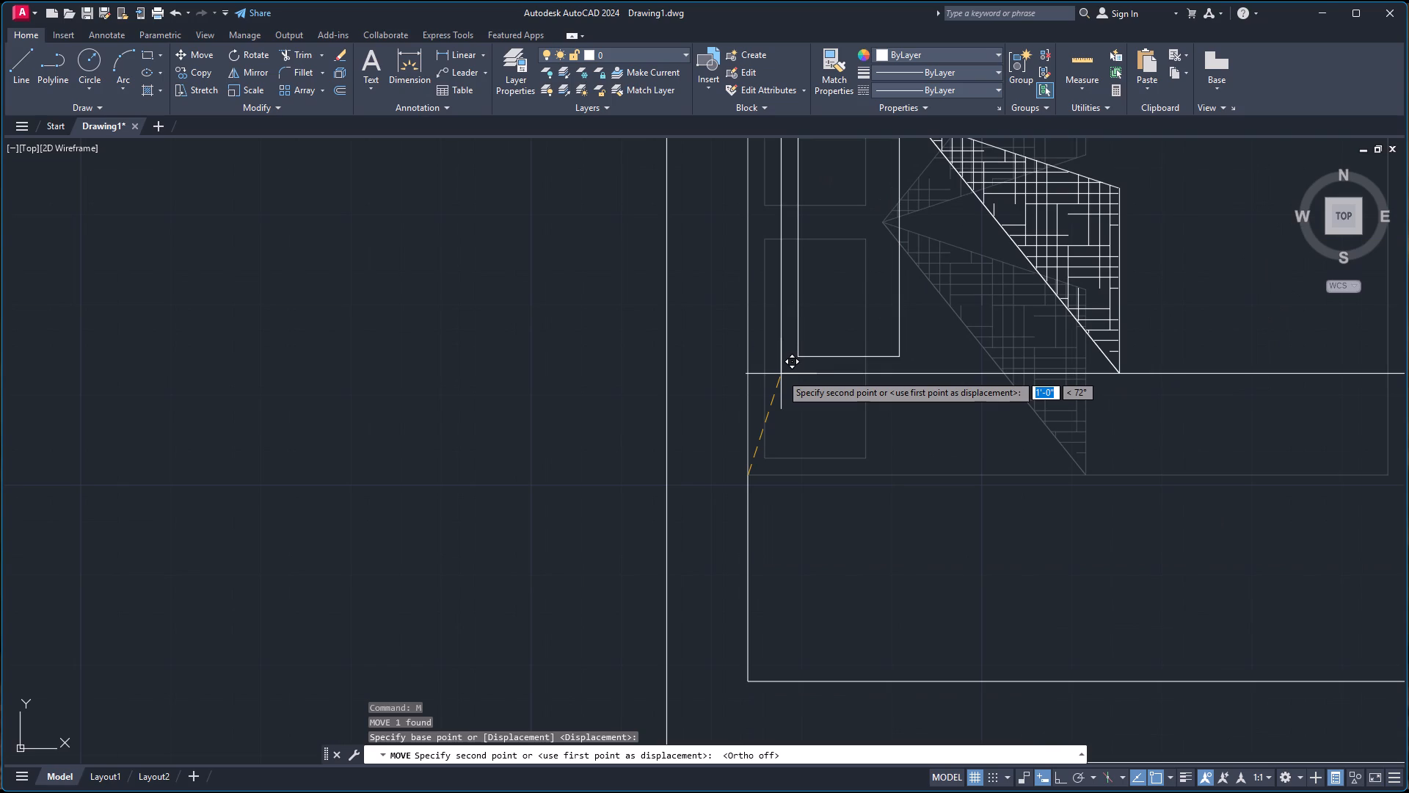
{"action": "scroll", "coordinate": [781, 374], "scroll_direction": "down", "scroll_amount": 2}
{"action": "left_click", "coordinate": [781, 374]}
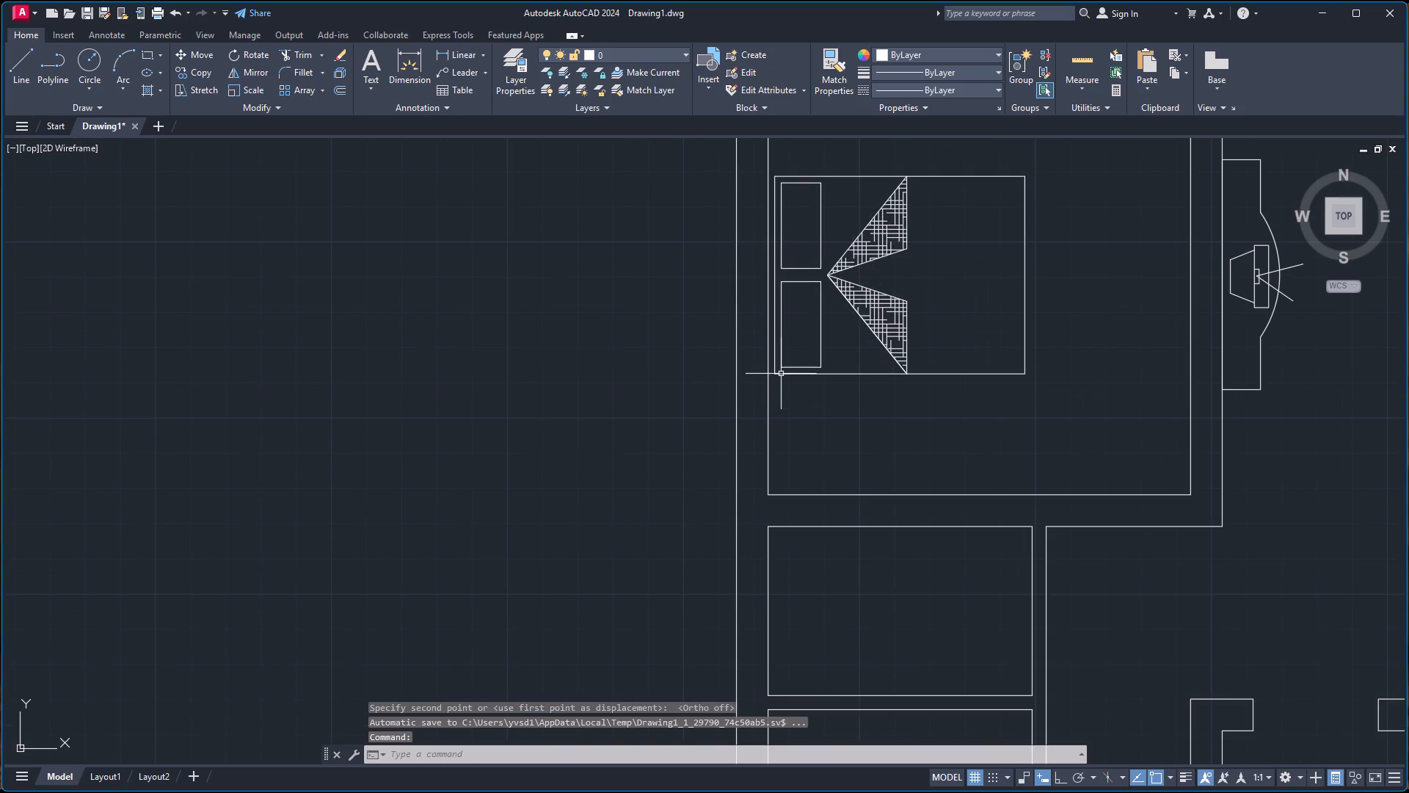
Move the lower-left bedroom's bed about 1 1/2" to the right, away from the left wall.
{"action": "scroll", "coordinate": [787, 374], "scroll_direction": "down", "scroll_amount": 4}
{"action": "scroll", "coordinate": [900, 338], "scroll_direction": "up", "scroll_amount": 2}
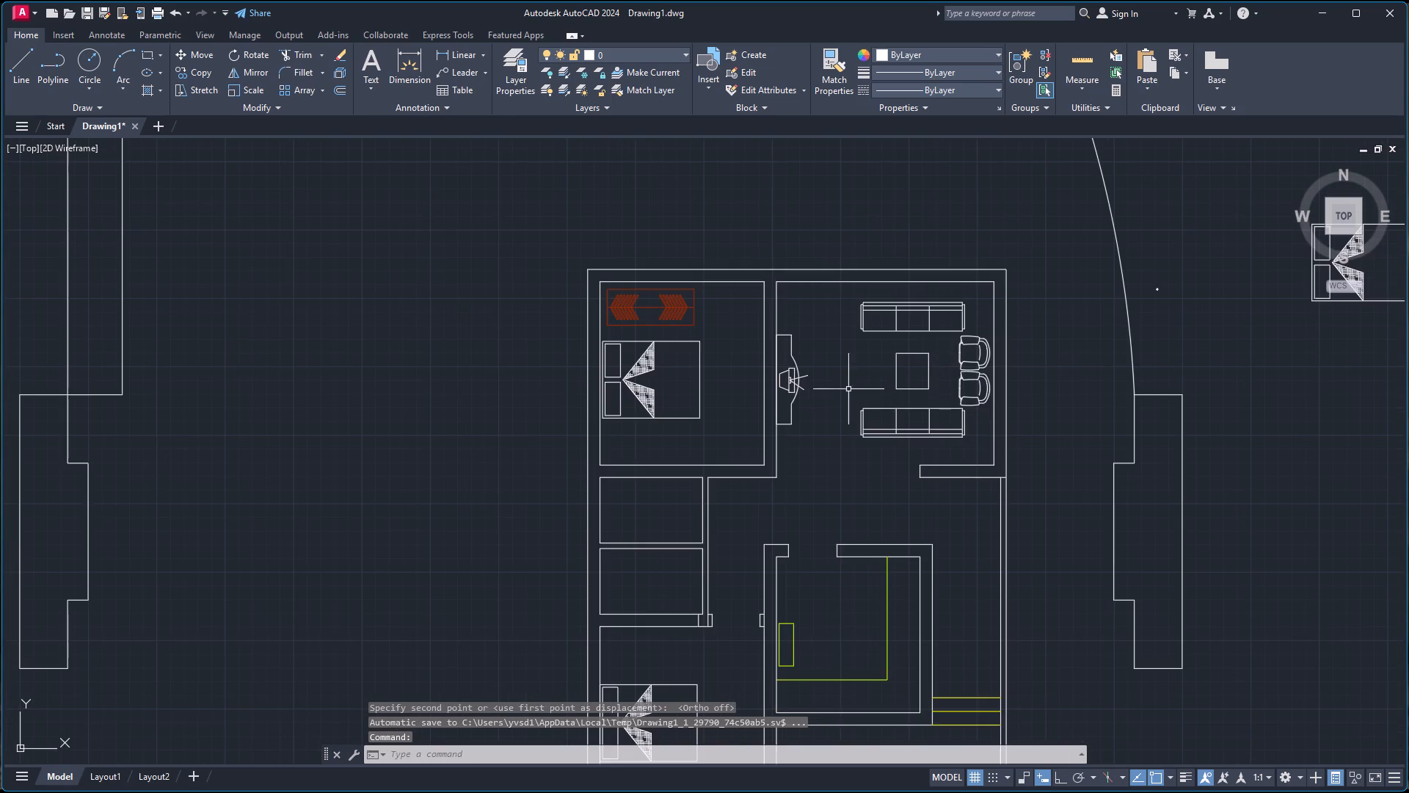
{"action": "scroll", "coordinate": [846, 389], "scroll_direction": "up", "scroll_amount": 1}
{"action": "scroll", "coordinate": [802, 432], "scroll_direction": "down", "scroll_amount": 4}
{"action": "scroll", "coordinate": [754, 568], "scroll_direction": "up", "scroll_amount": 2}
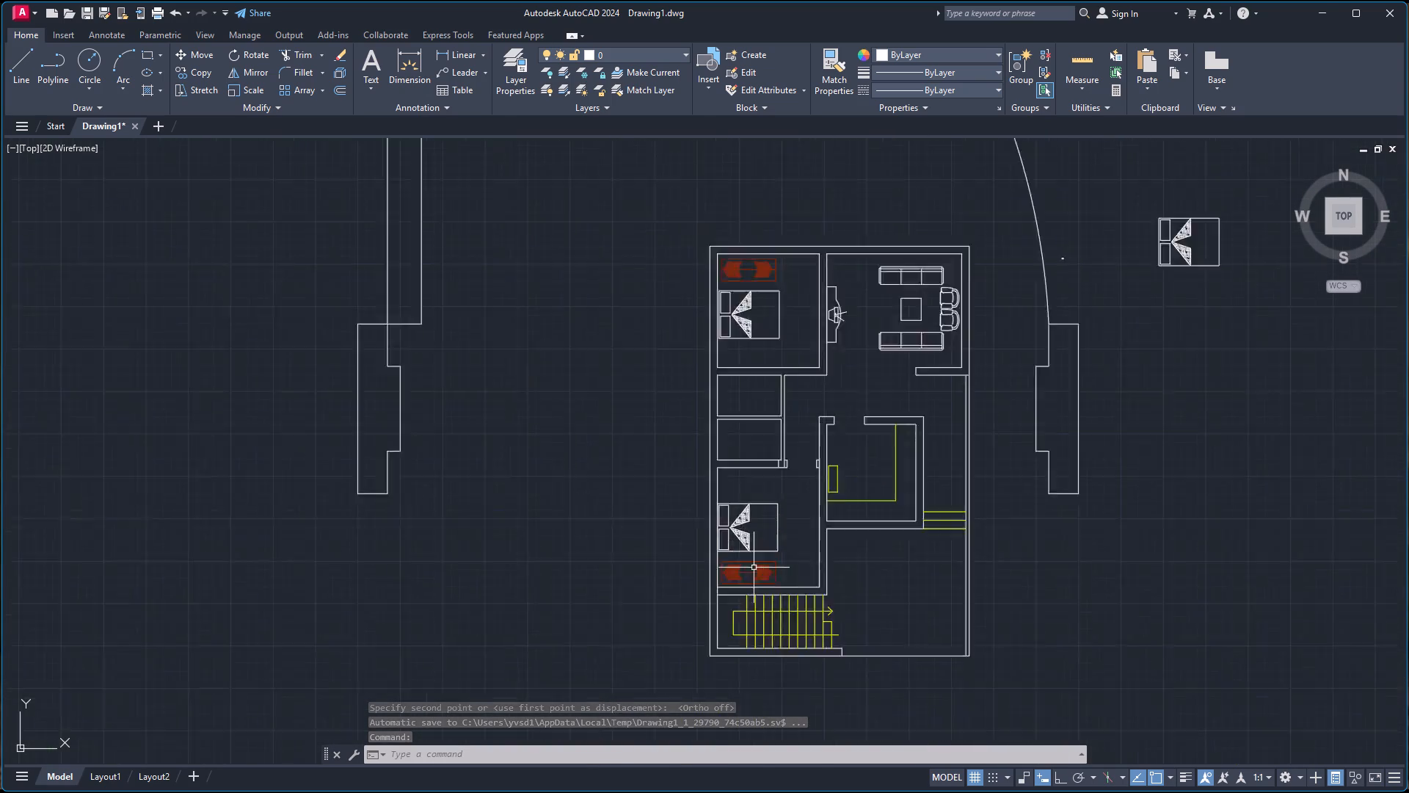
{"action": "scroll", "coordinate": [754, 568], "scroll_direction": "up", "scroll_amount": 2}
{"action": "left_click", "coordinate": [734, 525]}
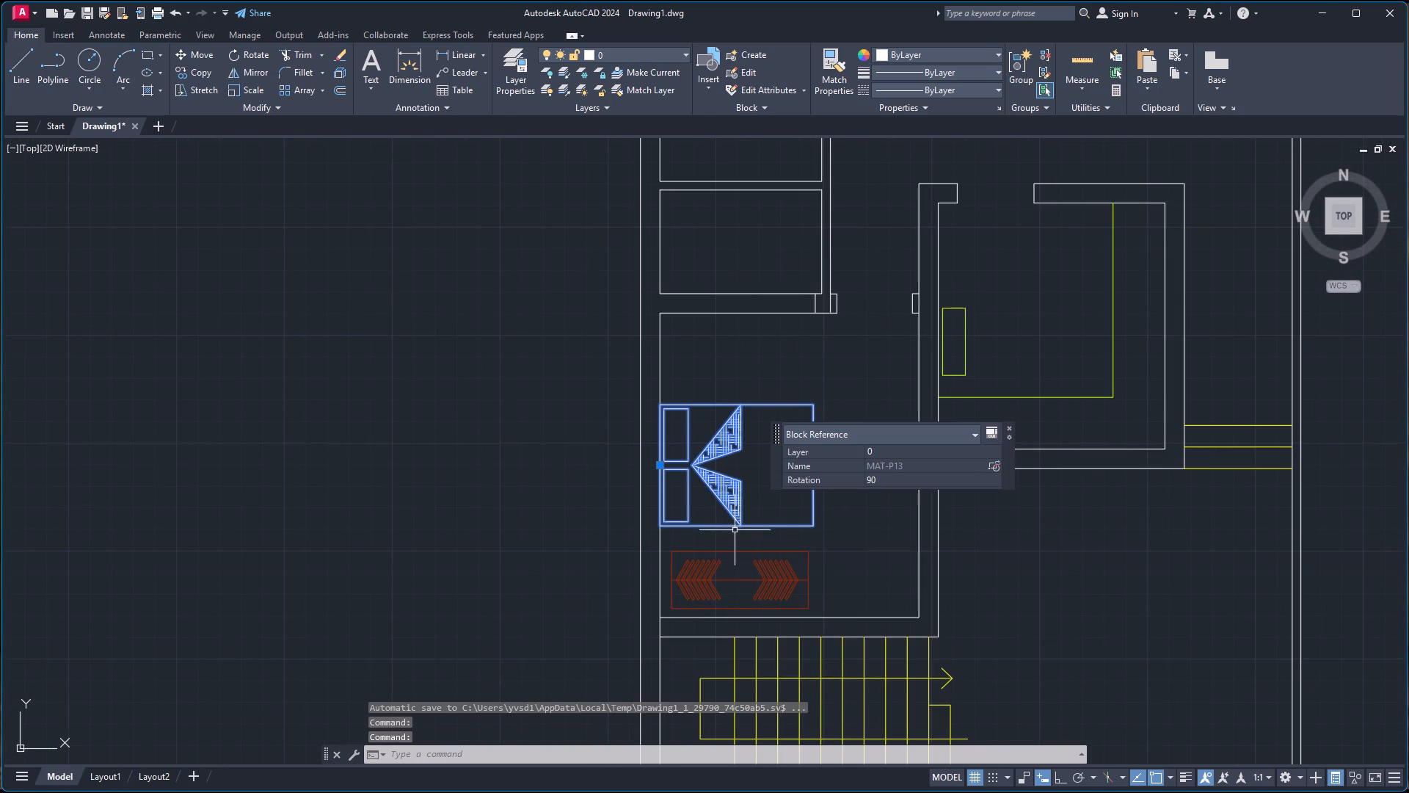
{"action": "key", "text": "m"}
{"action": "key", "text": "Return"}
{"action": "scroll", "coordinate": [722, 536], "scroll_direction": "up", "scroll_amount": 4}
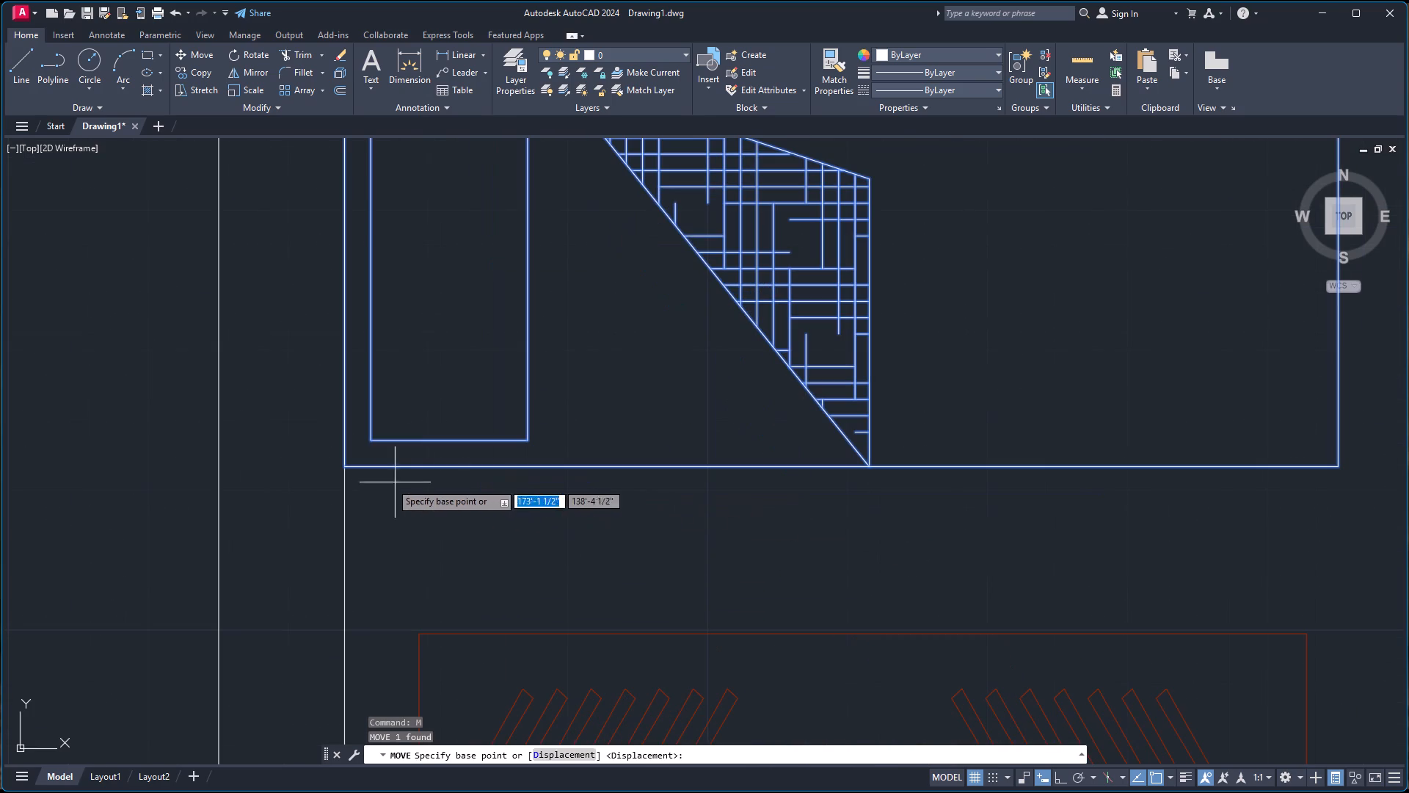
{"action": "left_click", "coordinate": [346, 470]}
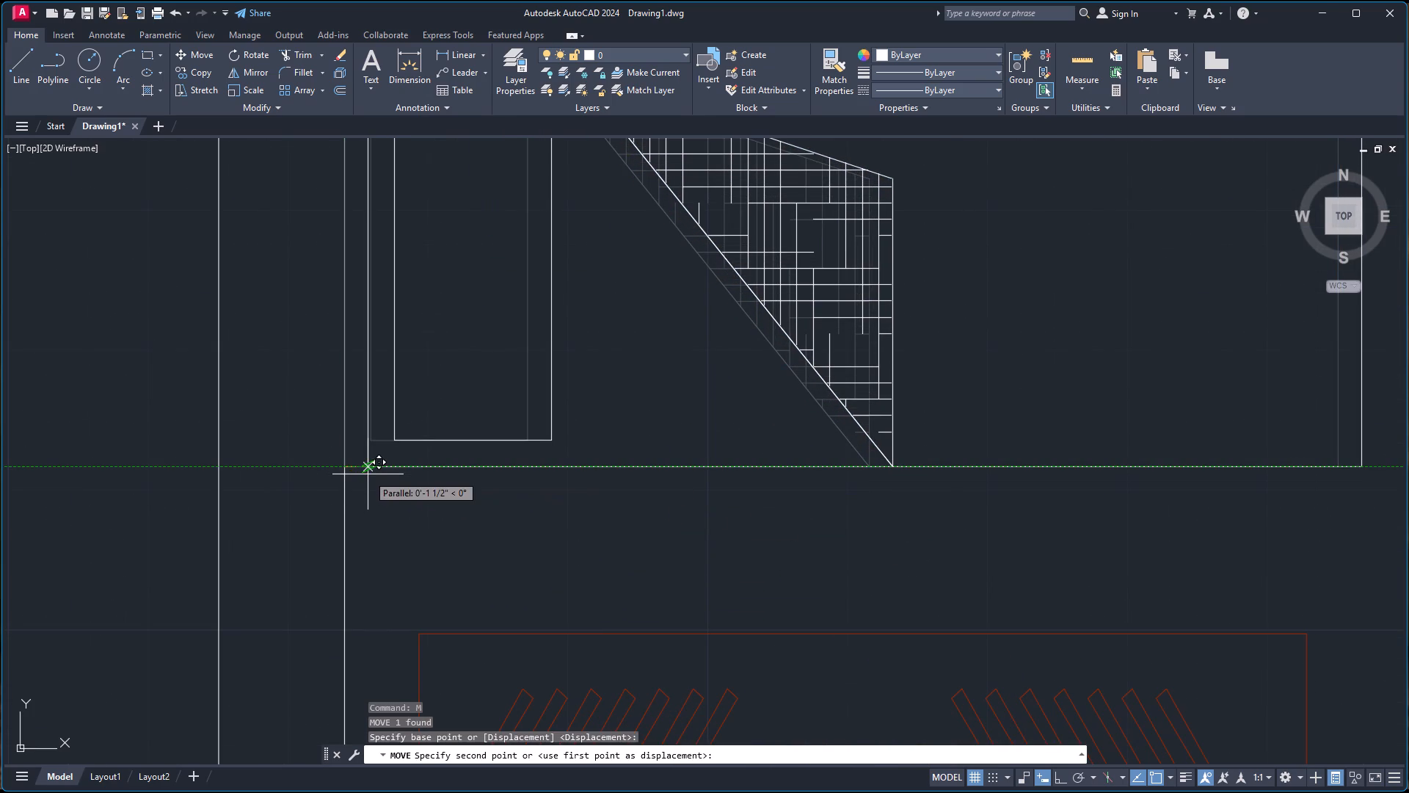
{"action": "left_click", "coordinate": [370, 474]}
{"action": "scroll", "coordinate": [409, 474], "scroll_direction": "down", "scroll_amount": 4}
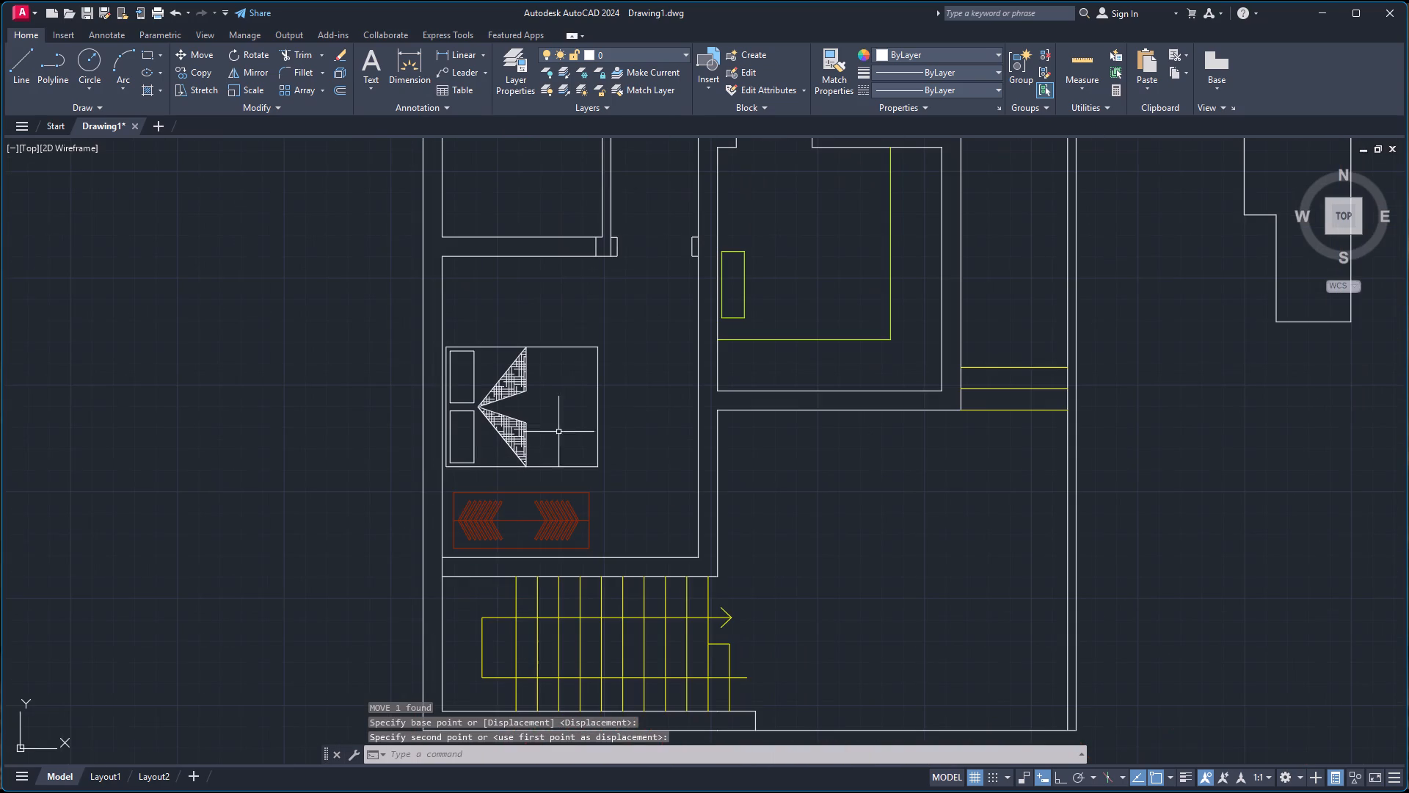
Delete the spare MAT-P13 bed block lying outside the plan.
{"action": "scroll", "coordinate": [655, 430], "scroll_direction": "down", "scroll_amount": 1}
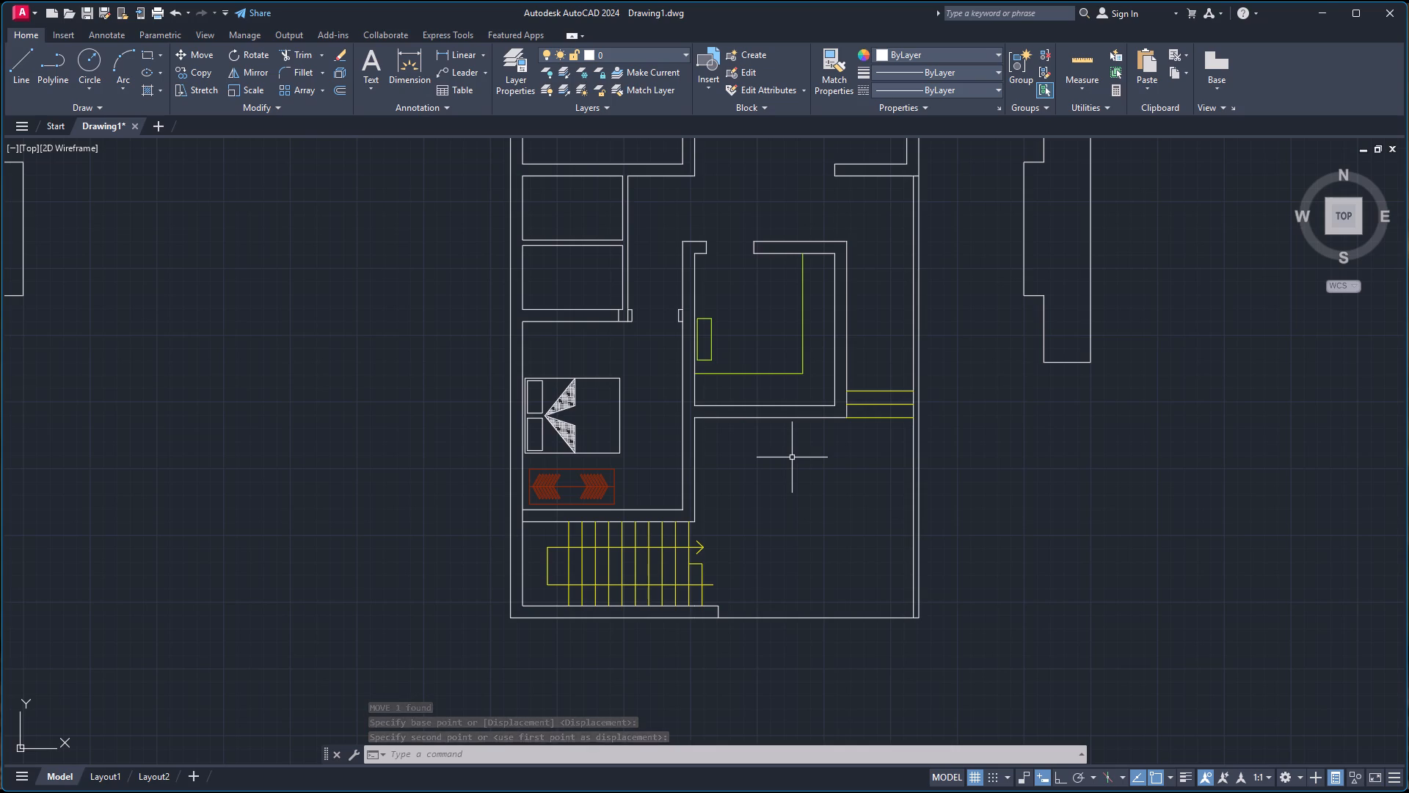
{"action": "scroll", "coordinate": [786, 452], "scroll_direction": "down", "scroll_amount": 3}
{"action": "scroll", "coordinate": [789, 388], "scroll_direction": "up", "scroll_amount": 2}
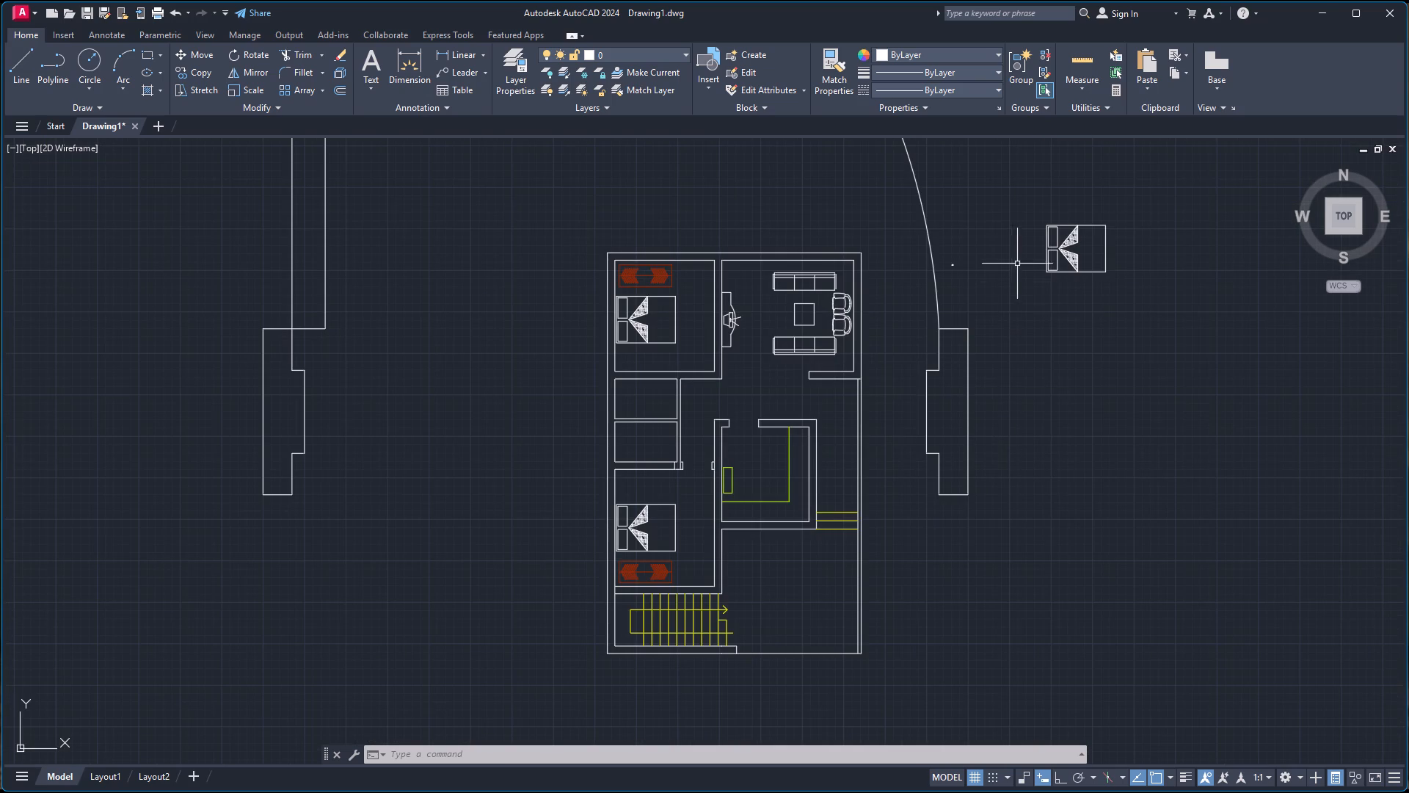
{"action": "left_click", "coordinate": [1046, 209]}
{"action": "left_click", "coordinate": [1112, 356]}
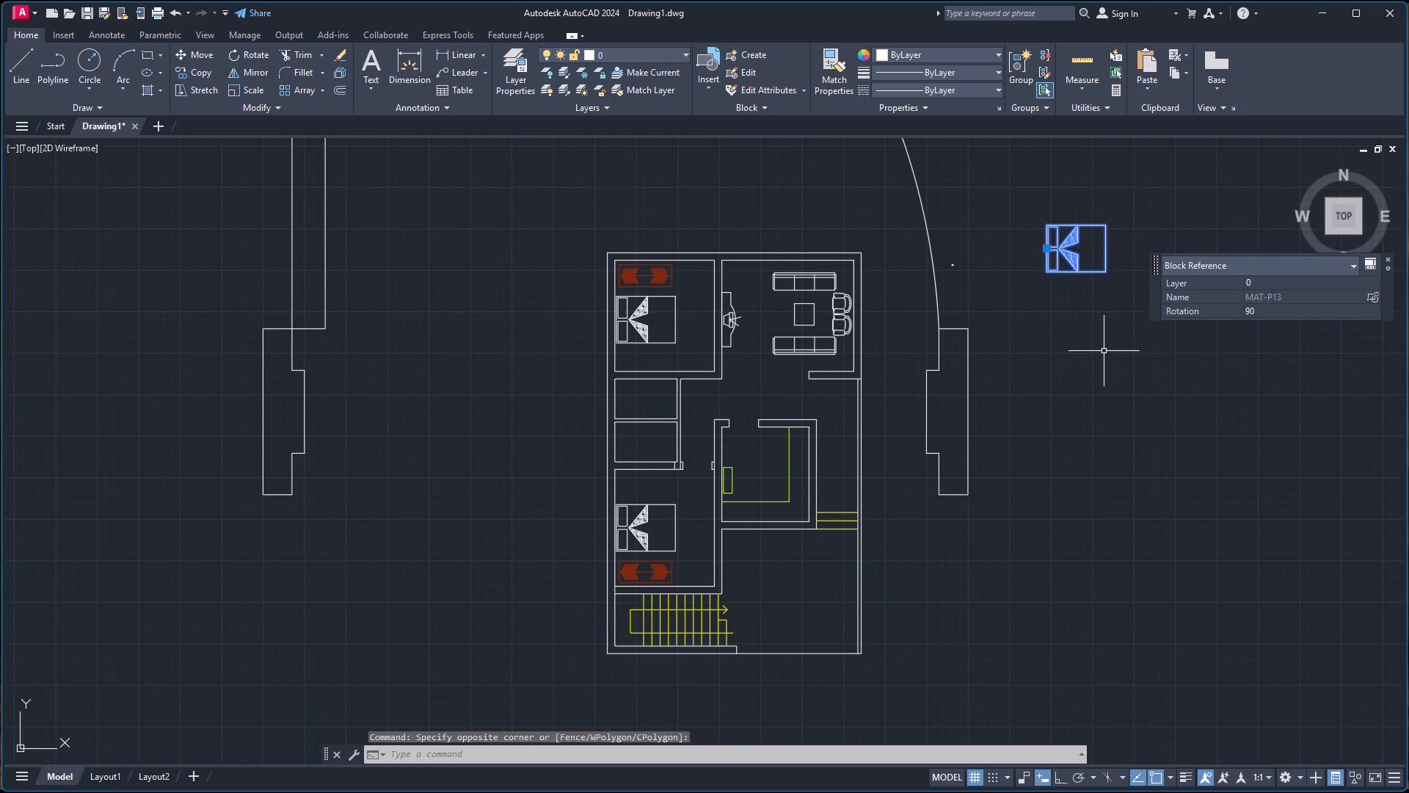
{"action": "key", "text": "Delete"}
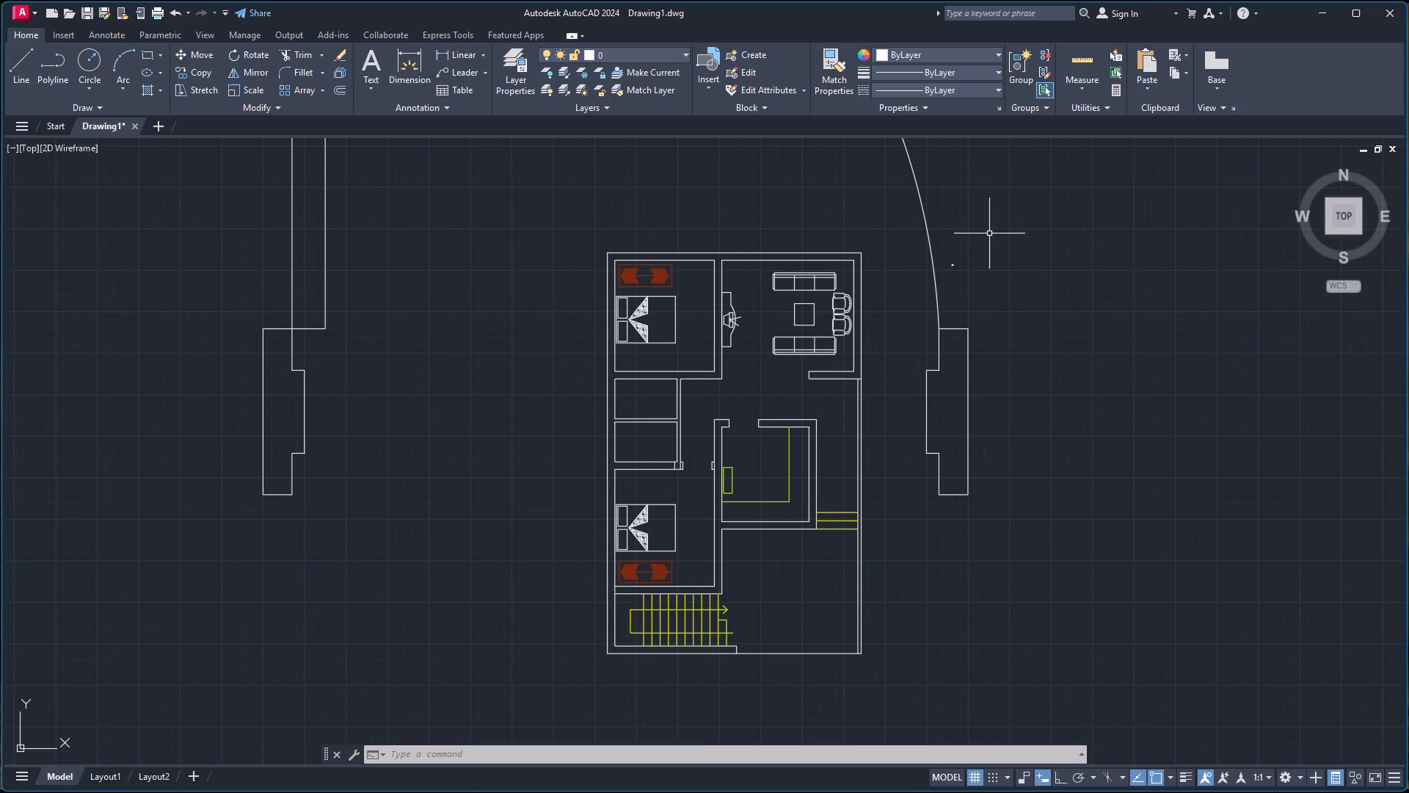
Quick-measure the width of the passage between the two small left rooms and the kitchen wall.
{"action": "left_click", "coordinate": [1068, 59]}
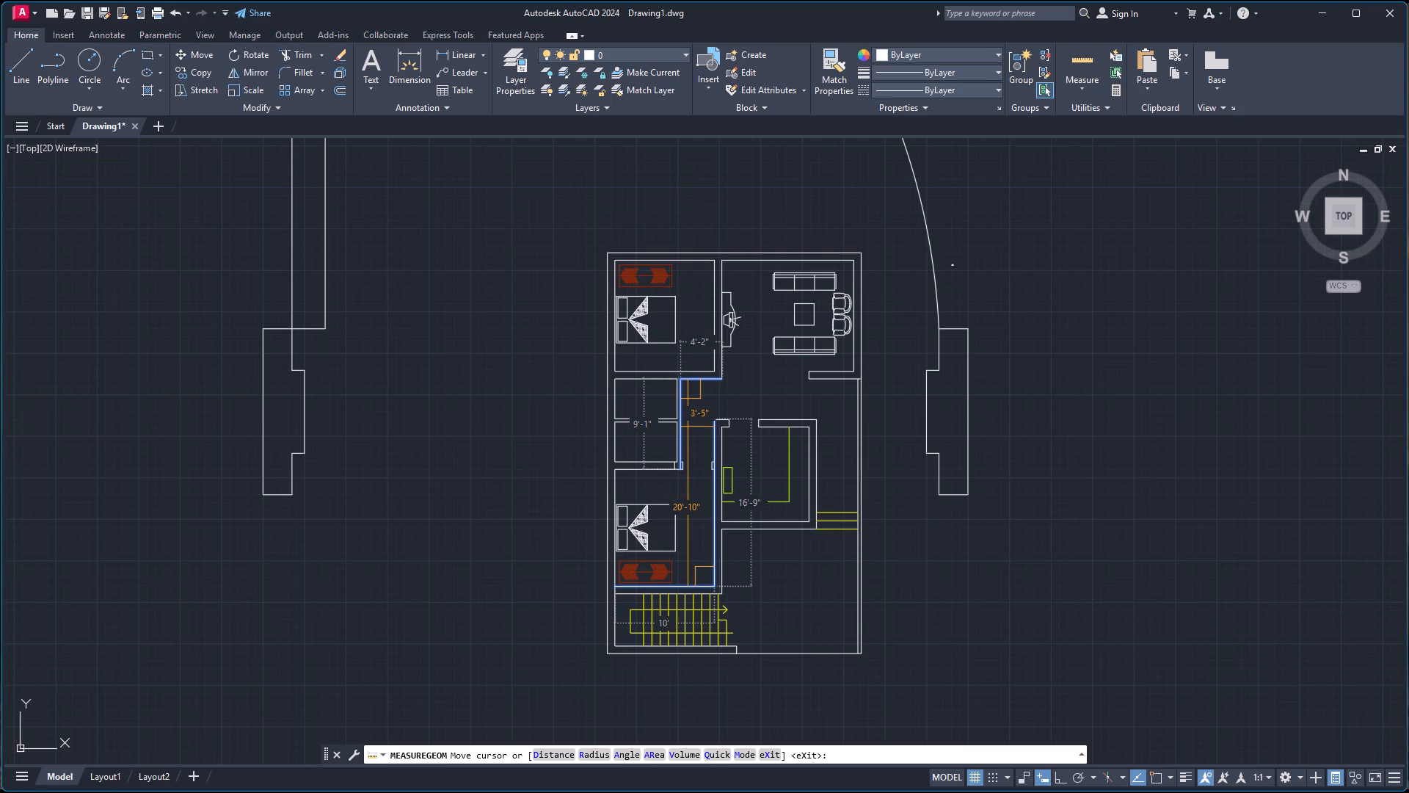
{"action": "scroll", "coordinate": [688, 429], "scroll_direction": "up", "scroll_amount": 4}
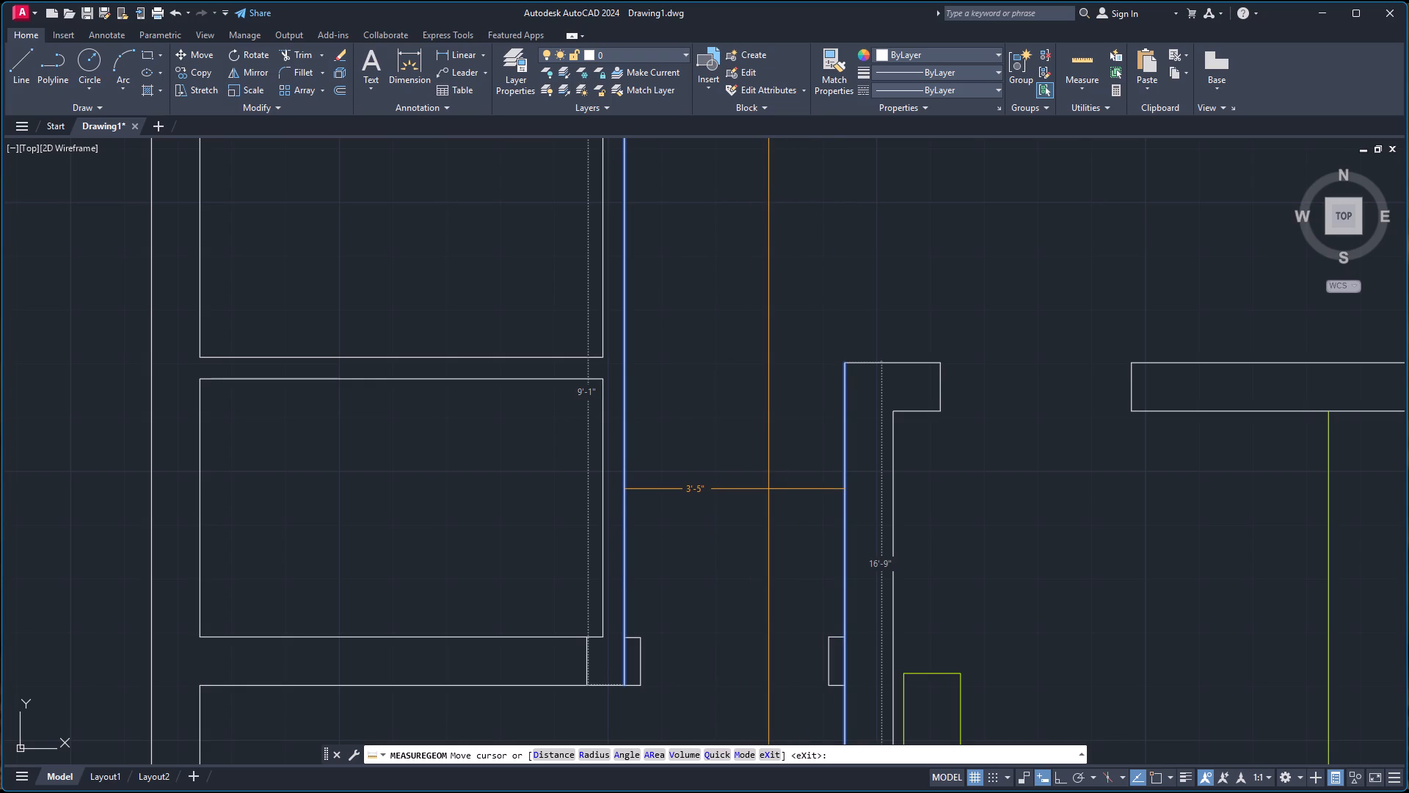
{"action": "key", "text": "Escape"}
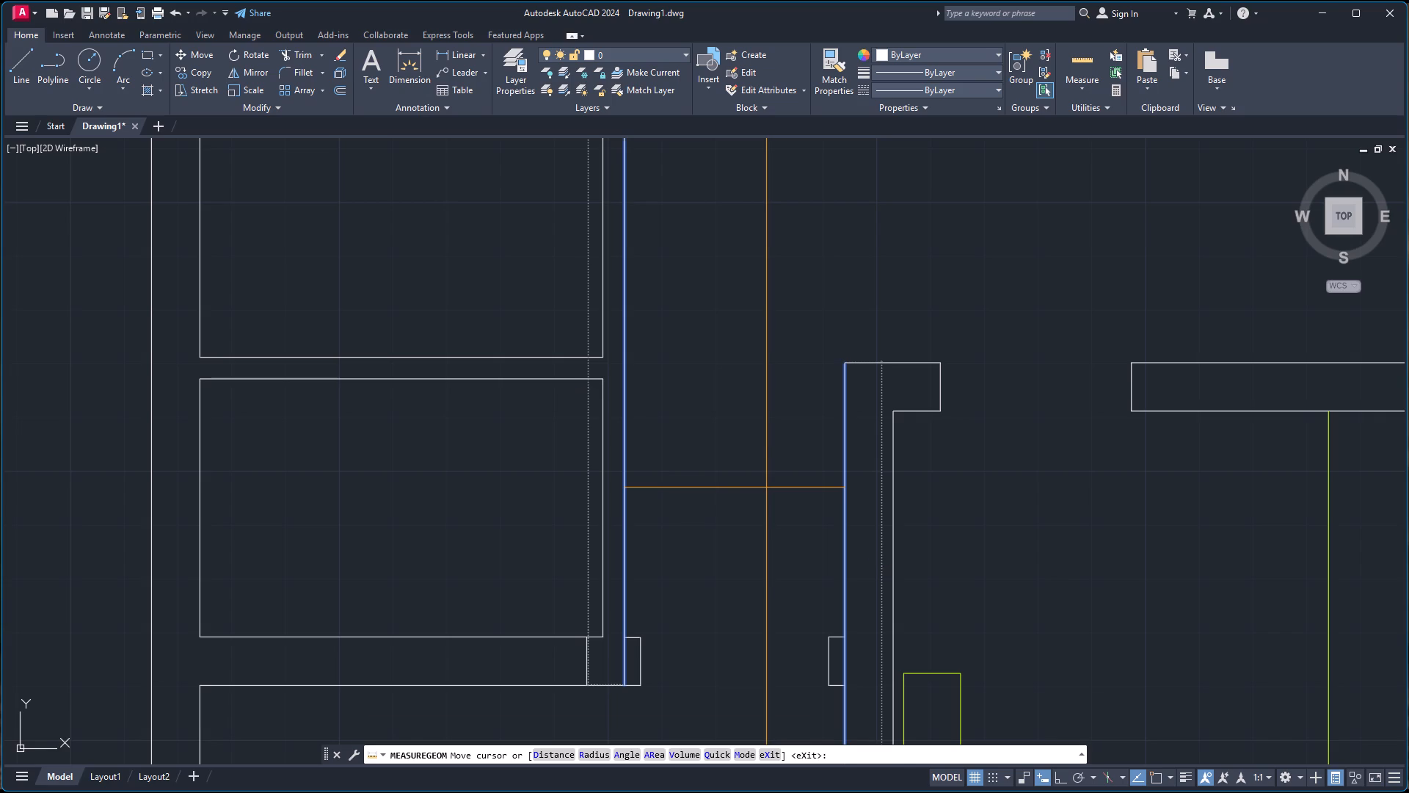
Scale up the tiny sink block freehand about its left edge midpoint to a size visible beside the plan.
{"action": "scroll", "coordinate": [862, 444], "scroll_direction": "down", "scroll_amount": 5}
{"action": "scroll", "coordinate": [1226, 356], "scroll_direction": "up", "scroll_amount": 3}
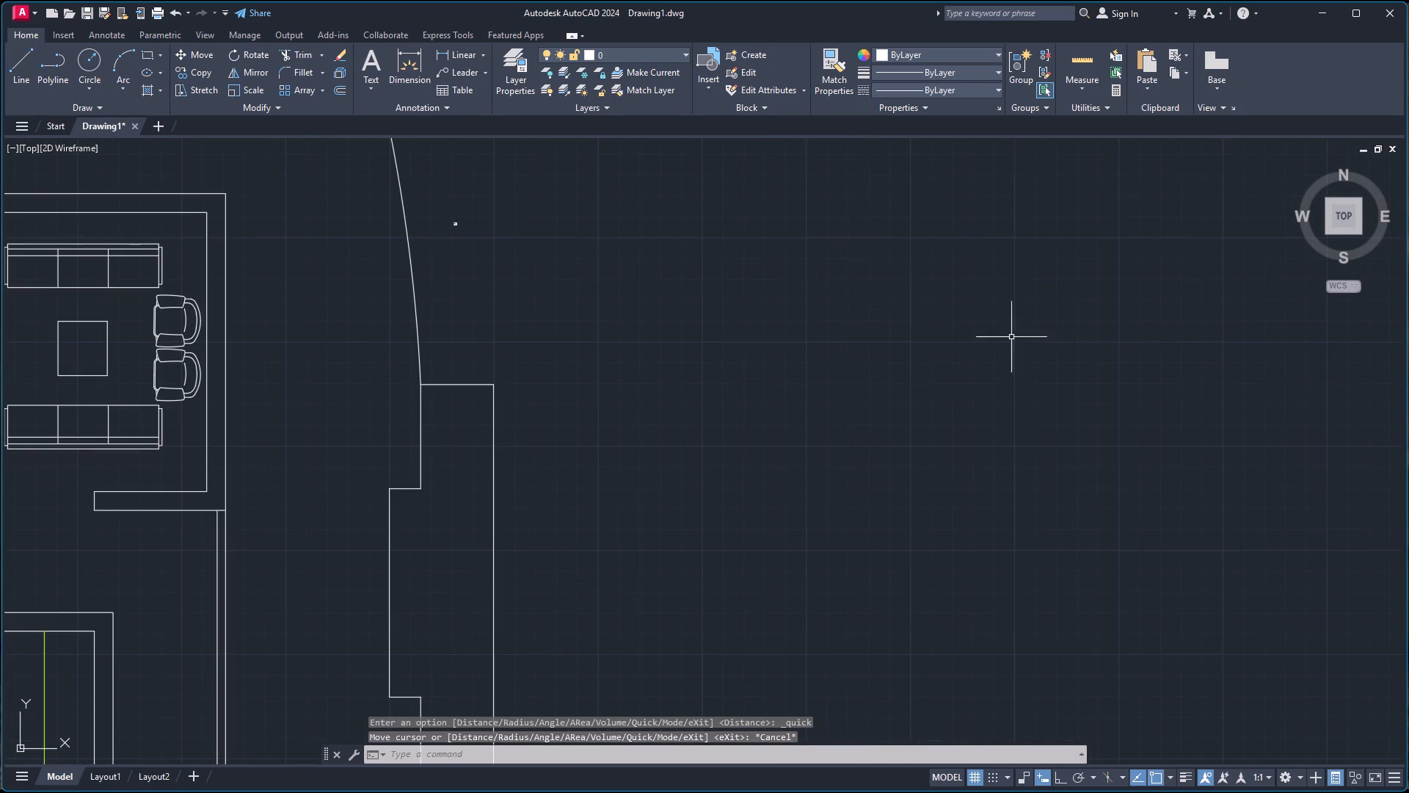
{"action": "scroll", "coordinate": [423, 156], "scroll_direction": "up", "scroll_amount": 4}
{"action": "scroll", "coordinate": [513, 413], "scroll_direction": "up", "scroll_amount": 2}
{"action": "scroll", "coordinate": [681, 546], "scroll_direction": "down", "scroll_amount": 2}
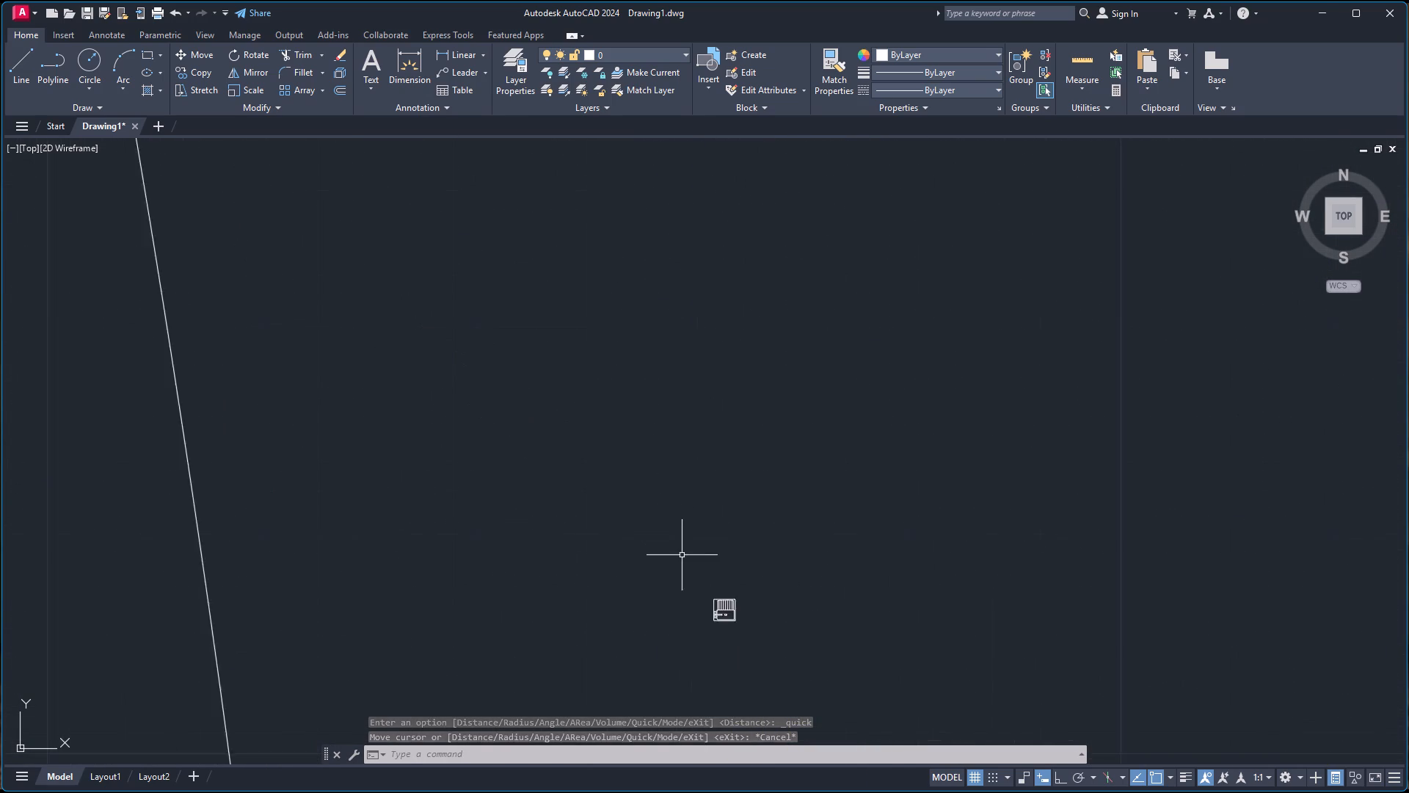
{"action": "scroll", "coordinate": [682, 594], "scroll_direction": "up", "scroll_amount": 4}
{"action": "left_click", "coordinate": [713, 482]}
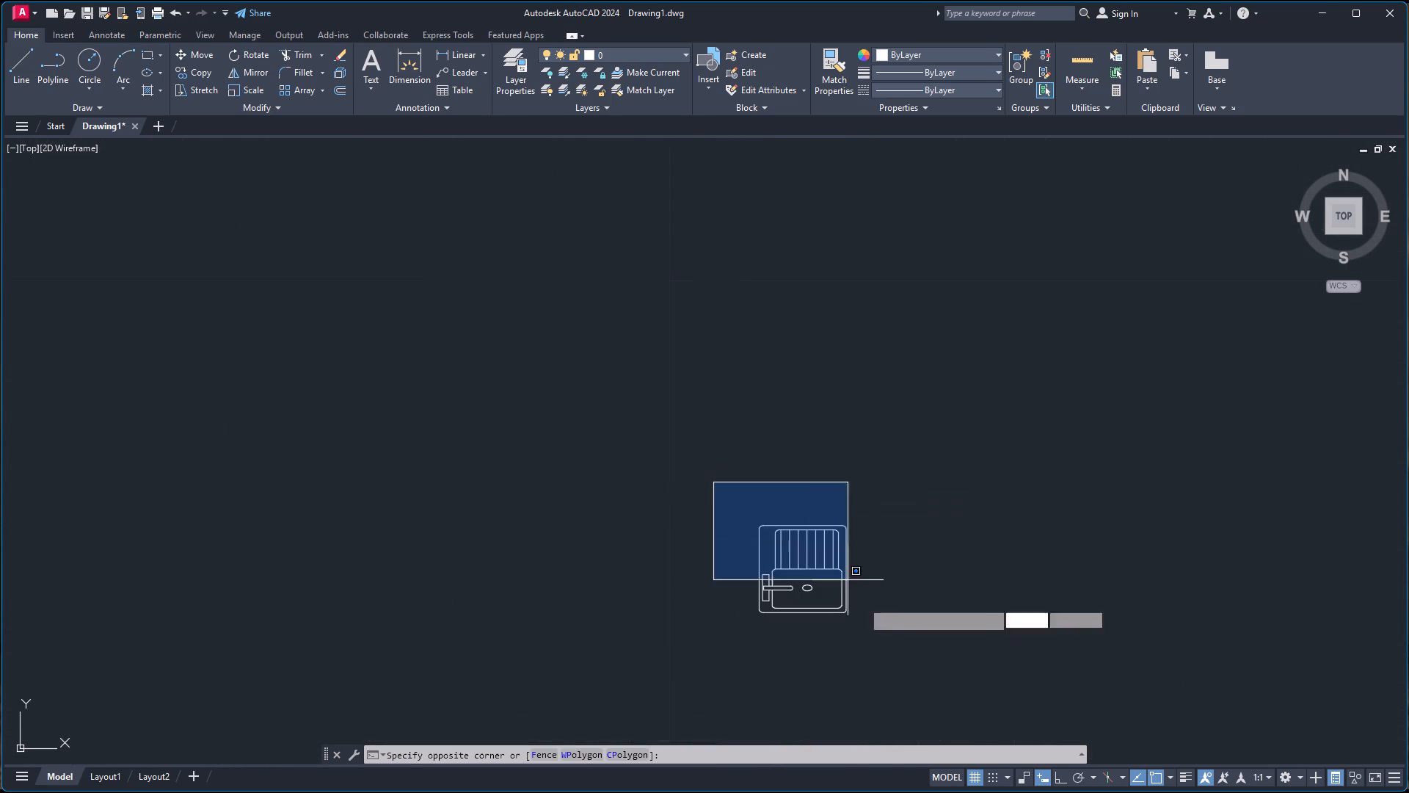
{"action": "left_click", "coordinate": [889, 648]}
{"action": "type", "text": "sc"}
{"action": "key", "text": "Return"}
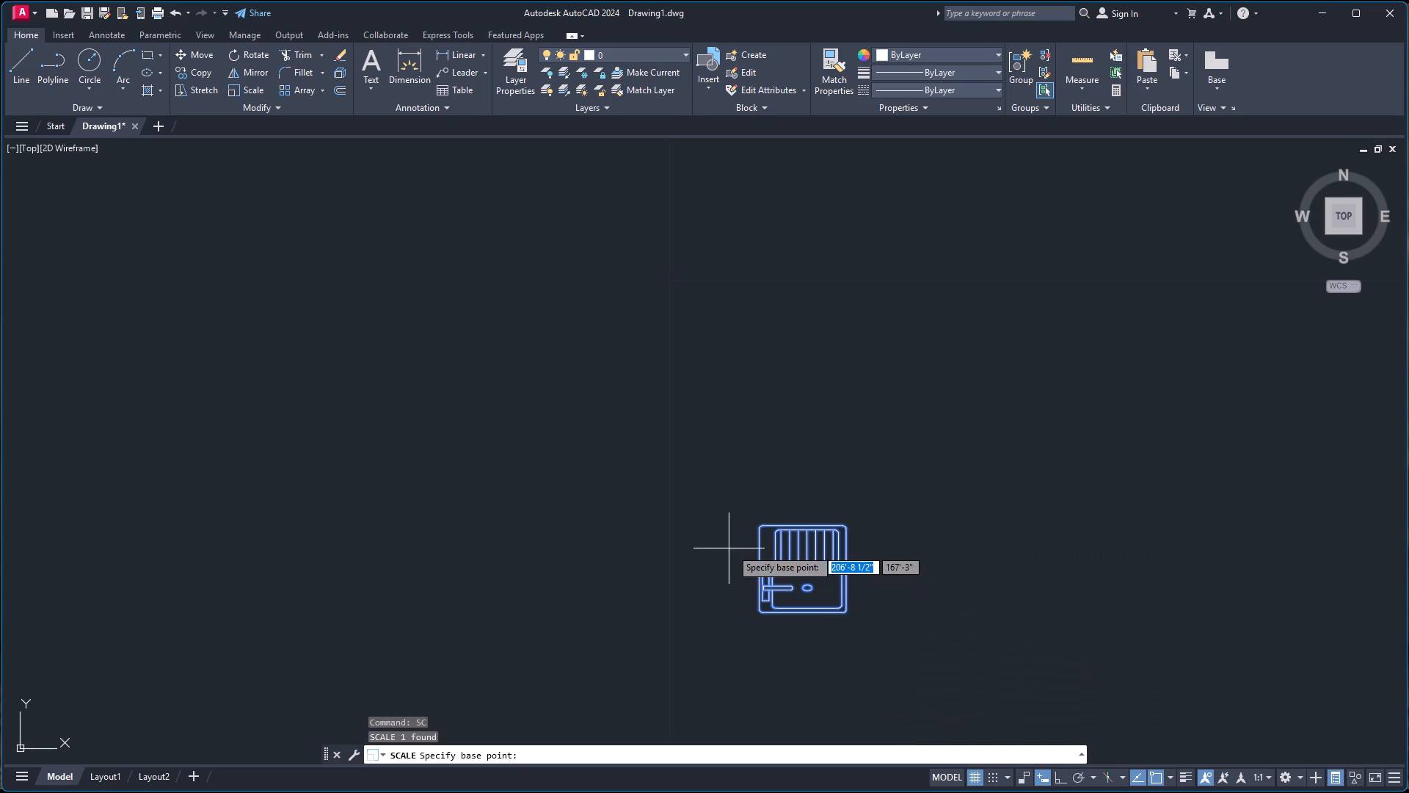
{"action": "left_click", "coordinate": [757, 571]}
{"action": "scroll", "coordinate": [747, 568], "scroll_direction": "down", "scroll_amount": 6}
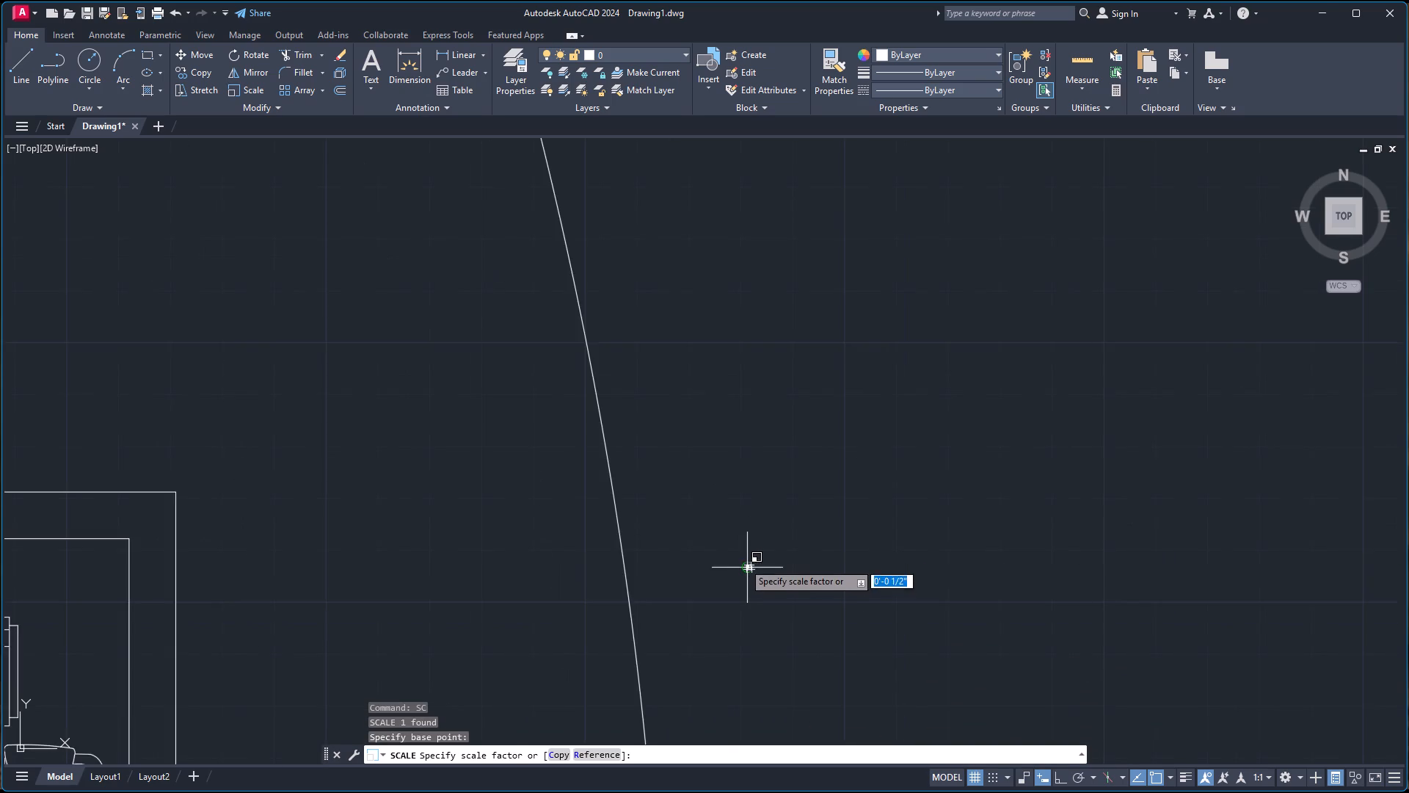
{"action": "scroll", "coordinate": [743, 560], "scroll_direction": "down", "scroll_amount": 4}
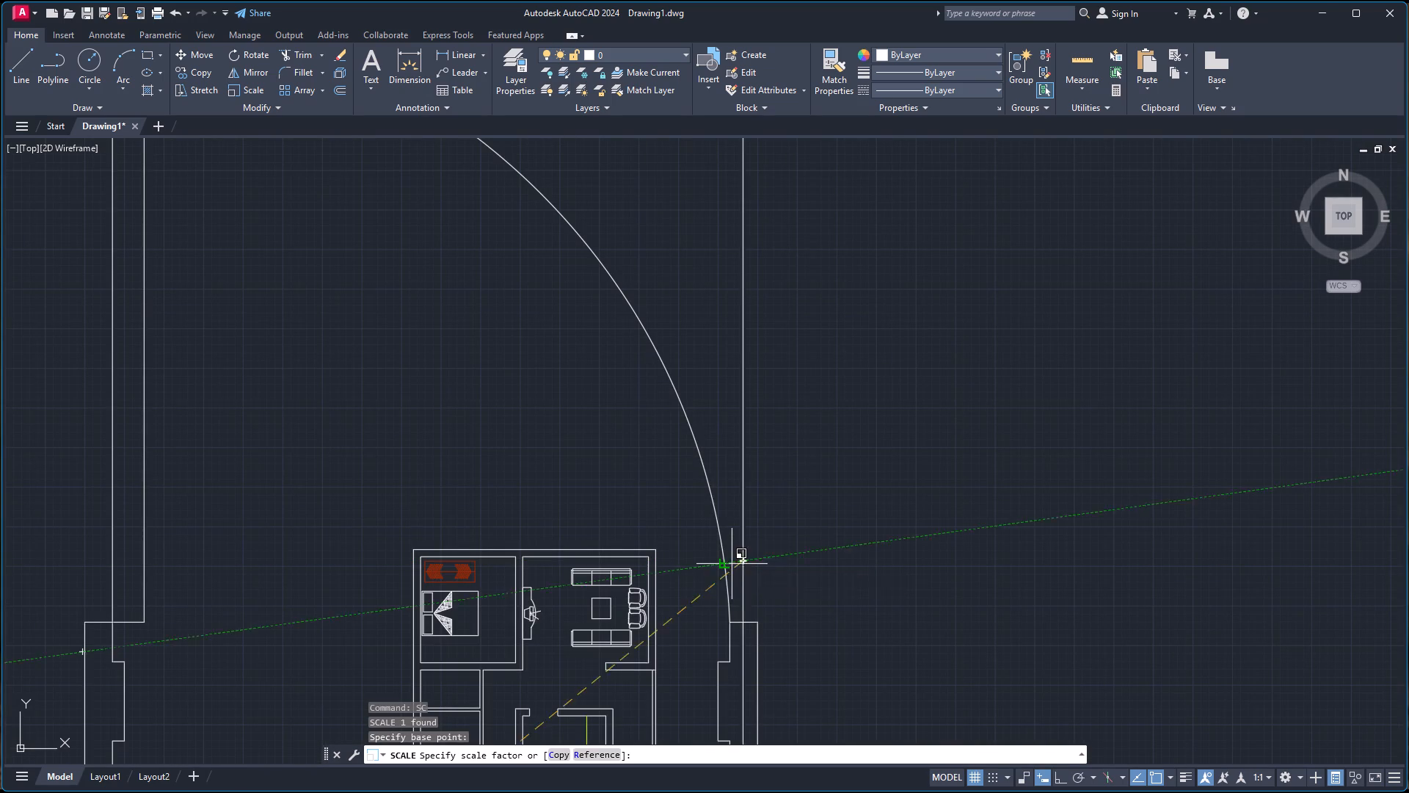
{"action": "left_click", "coordinate": [732, 562]}
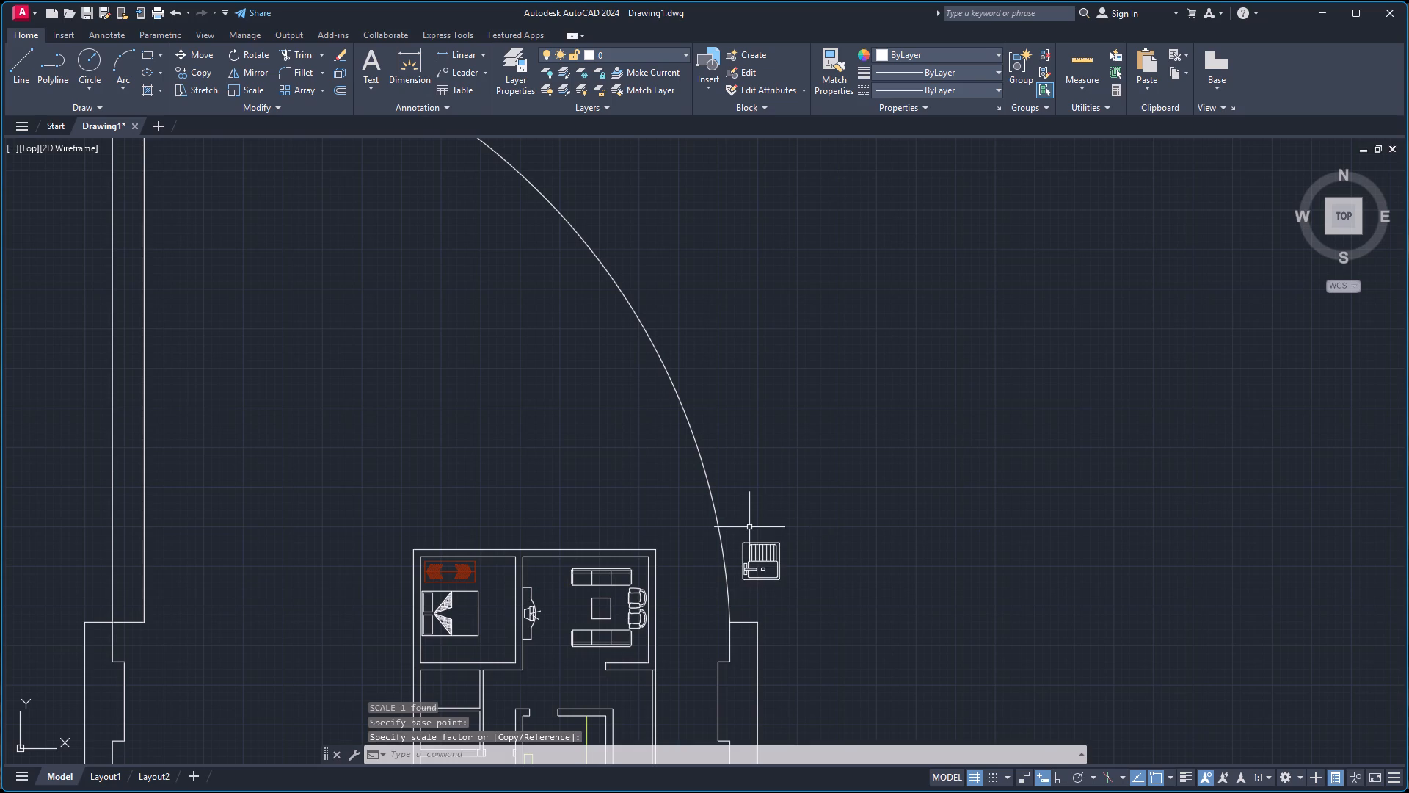
Rotate the sink block beside the plan 180° about its lower-right corner, with orthogonal mode on.
{"action": "scroll", "coordinate": [747, 532], "scroll_direction": "down", "scroll_amount": 2}
{"action": "scroll", "coordinate": [758, 586], "scroll_direction": "up", "scroll_amount": 2}
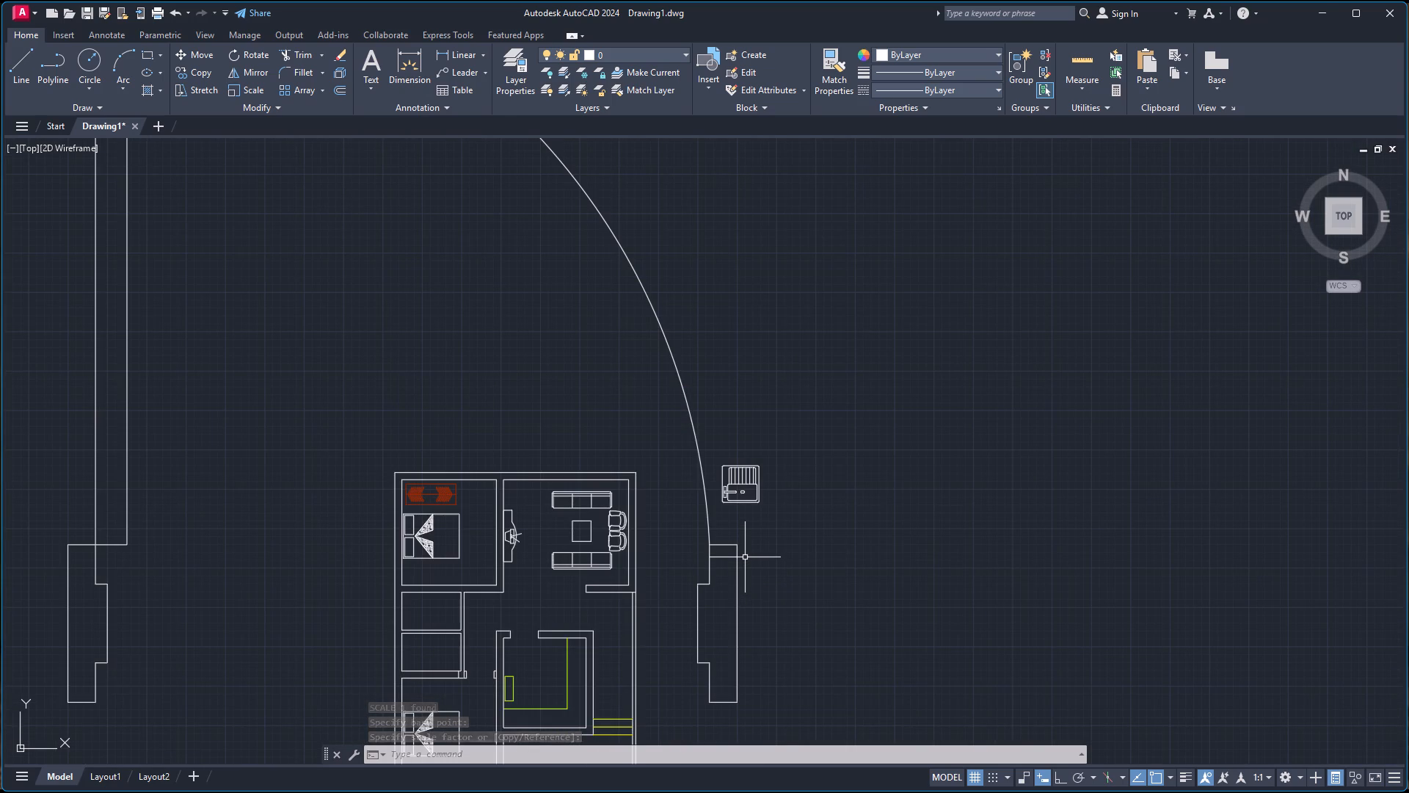
{"action": "left_click", "coordinate": [718, 445]}
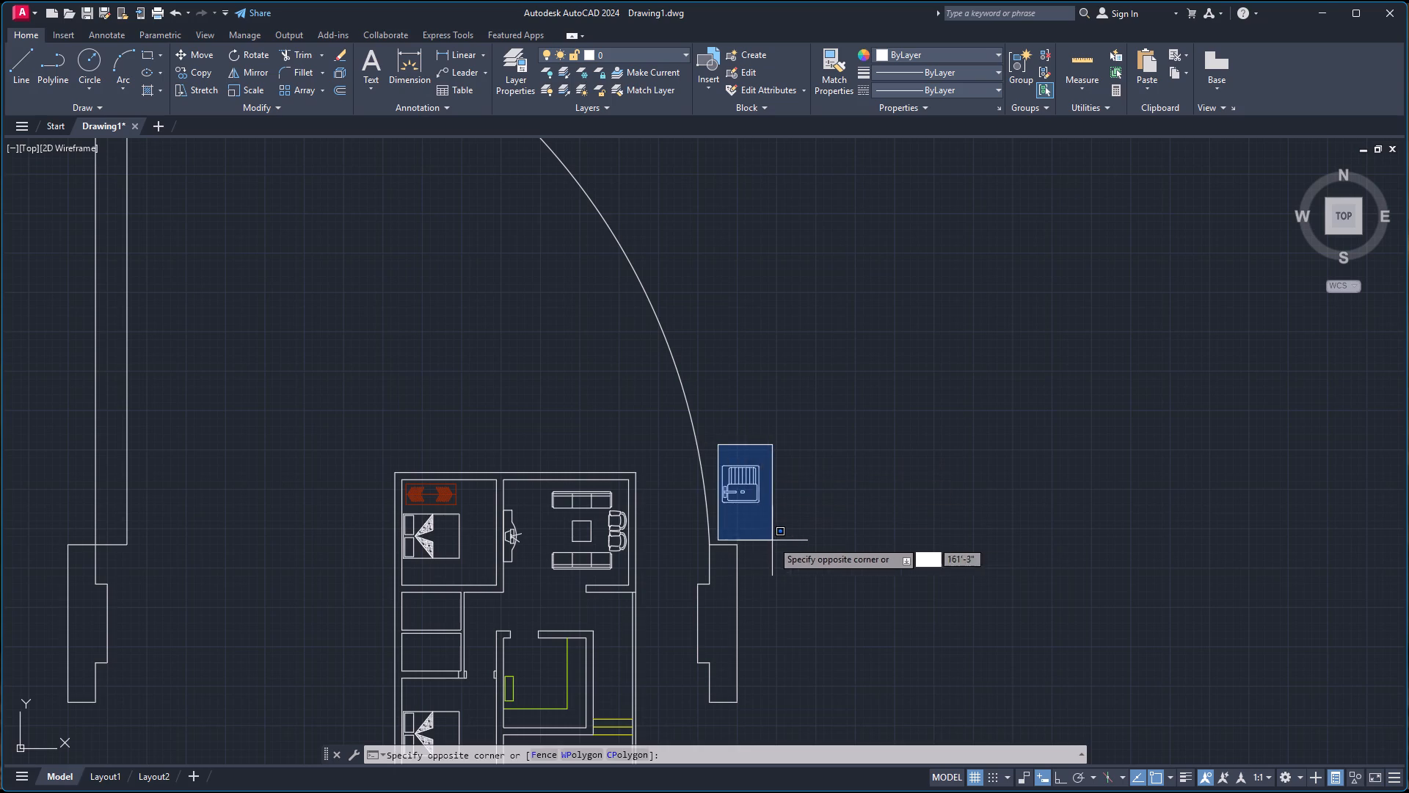
{"action": "left_click", "coordinate": [779, 538]}
{"action": "type", "text": "ro"}
{"action": "key", "text": "Return"}
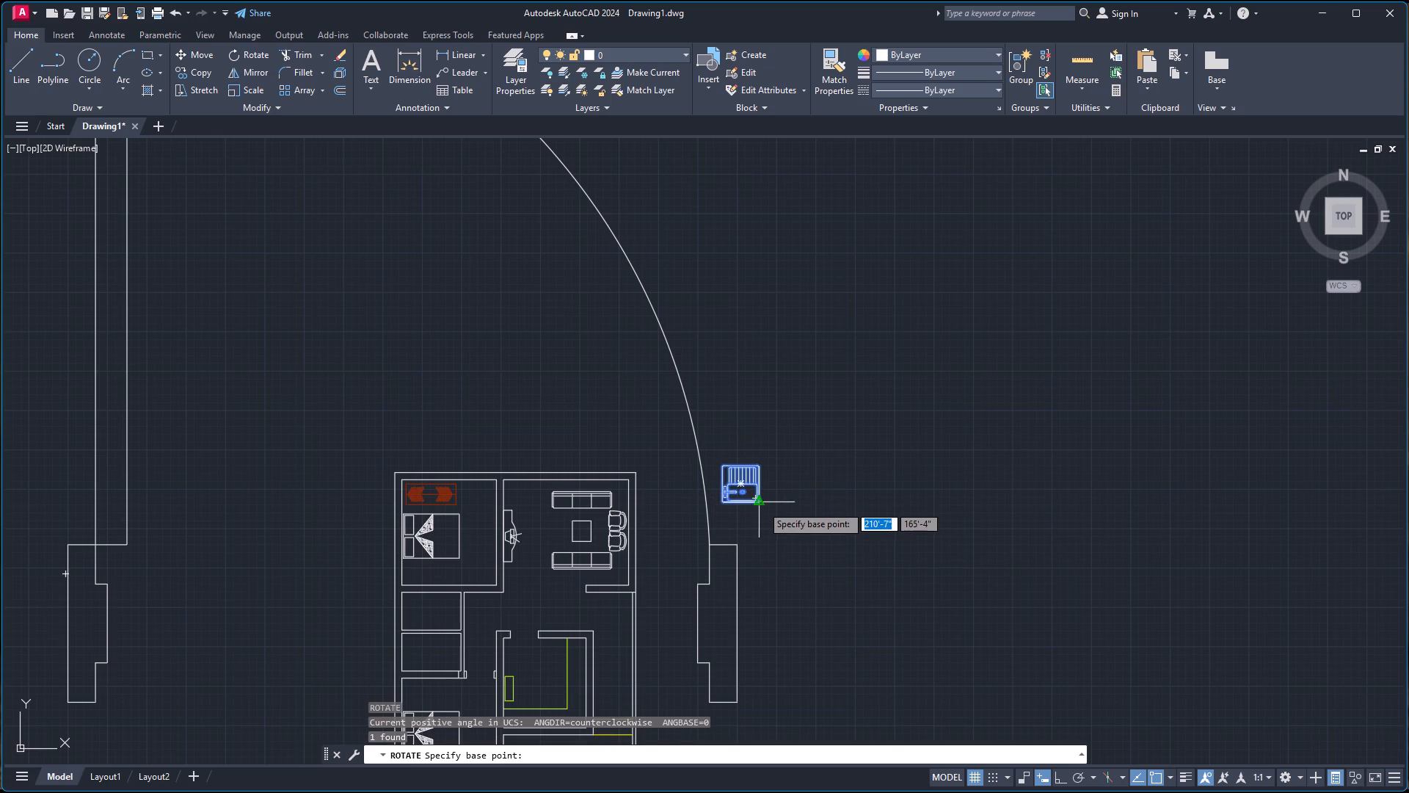
{"action": "left_click", "coordinate": [762, 505]}
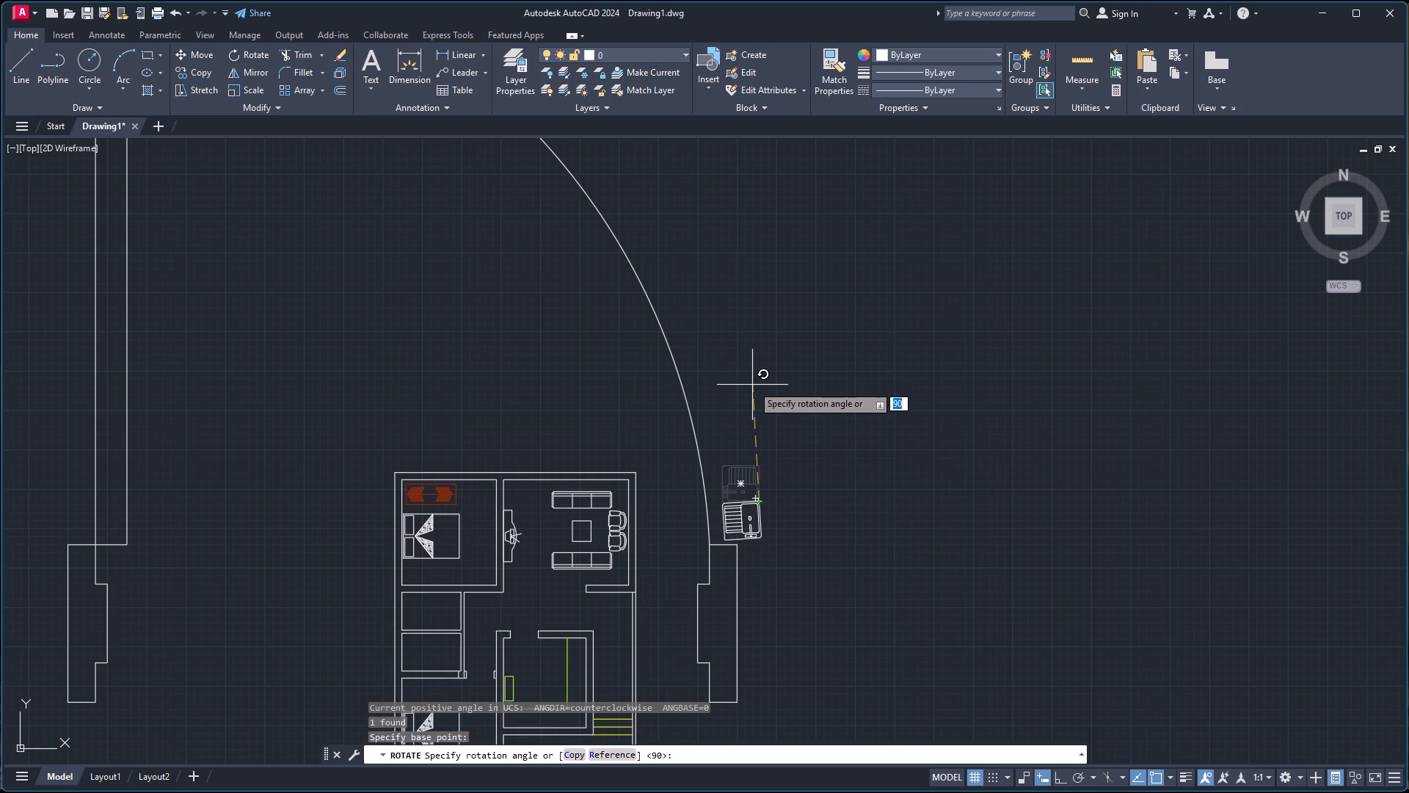
{"action": "key", "text": "F8"}
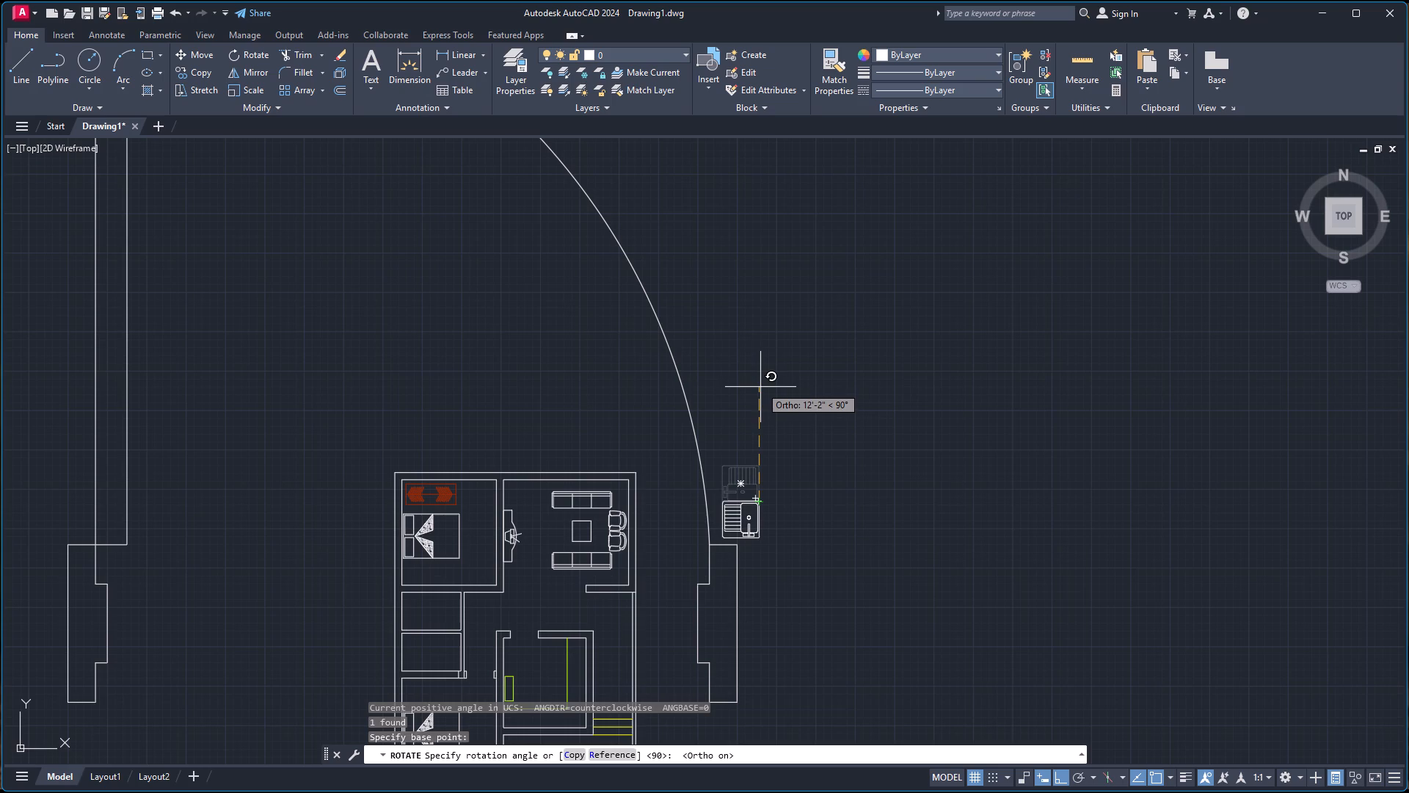
{"action": "left_click", "coordinate": [605, 413]}
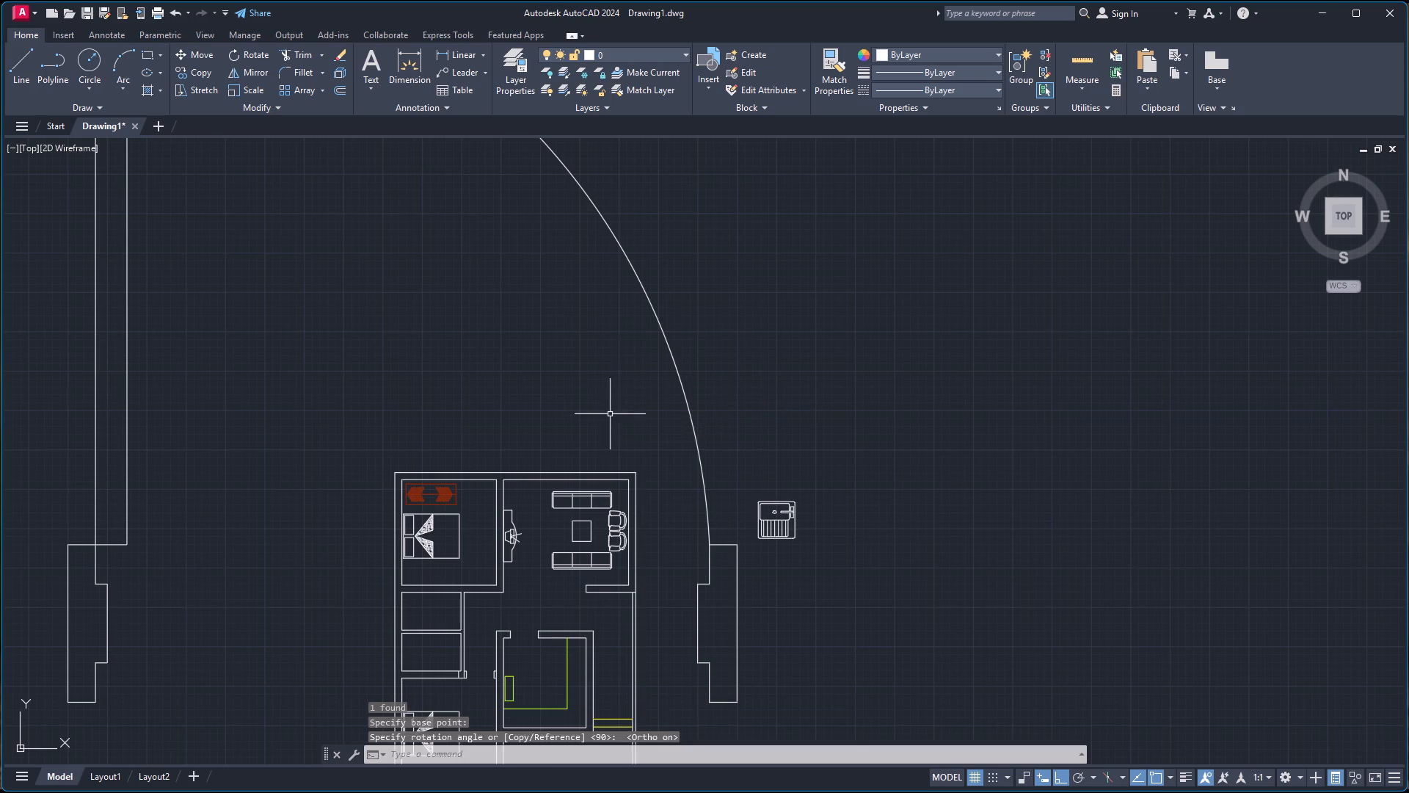
Move the sink block by its right edge midpoint into the kitchen, against the inner face of the right wall near the top corner.
{"action": "left_click", "coordinate": [767, 504]}
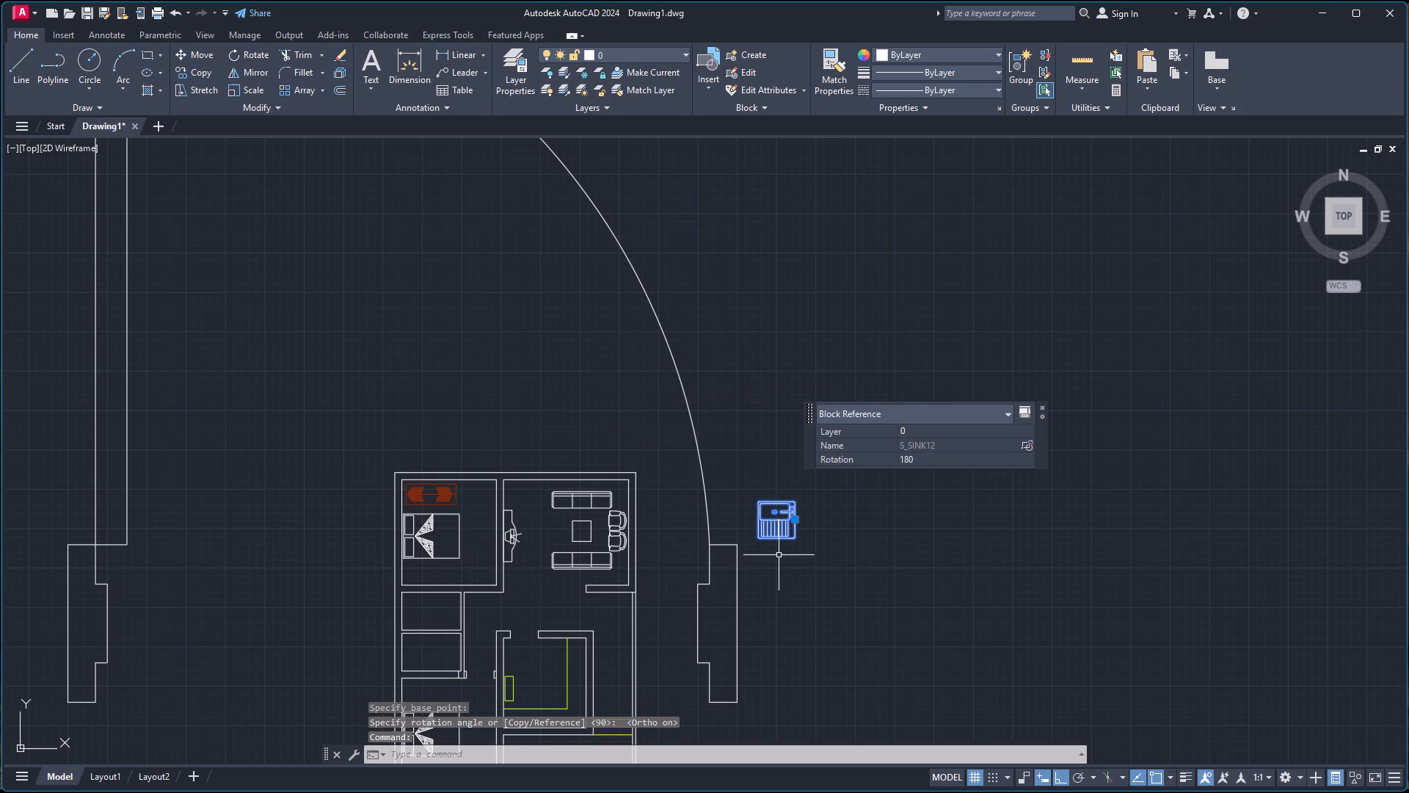
{"action": "key", "text": "m"}
{"action": "key", "text": "Return"}
{"action": "scroll", "coordinate": [792, 519], "scroll_direction": "up", "scroll_amount": 4}
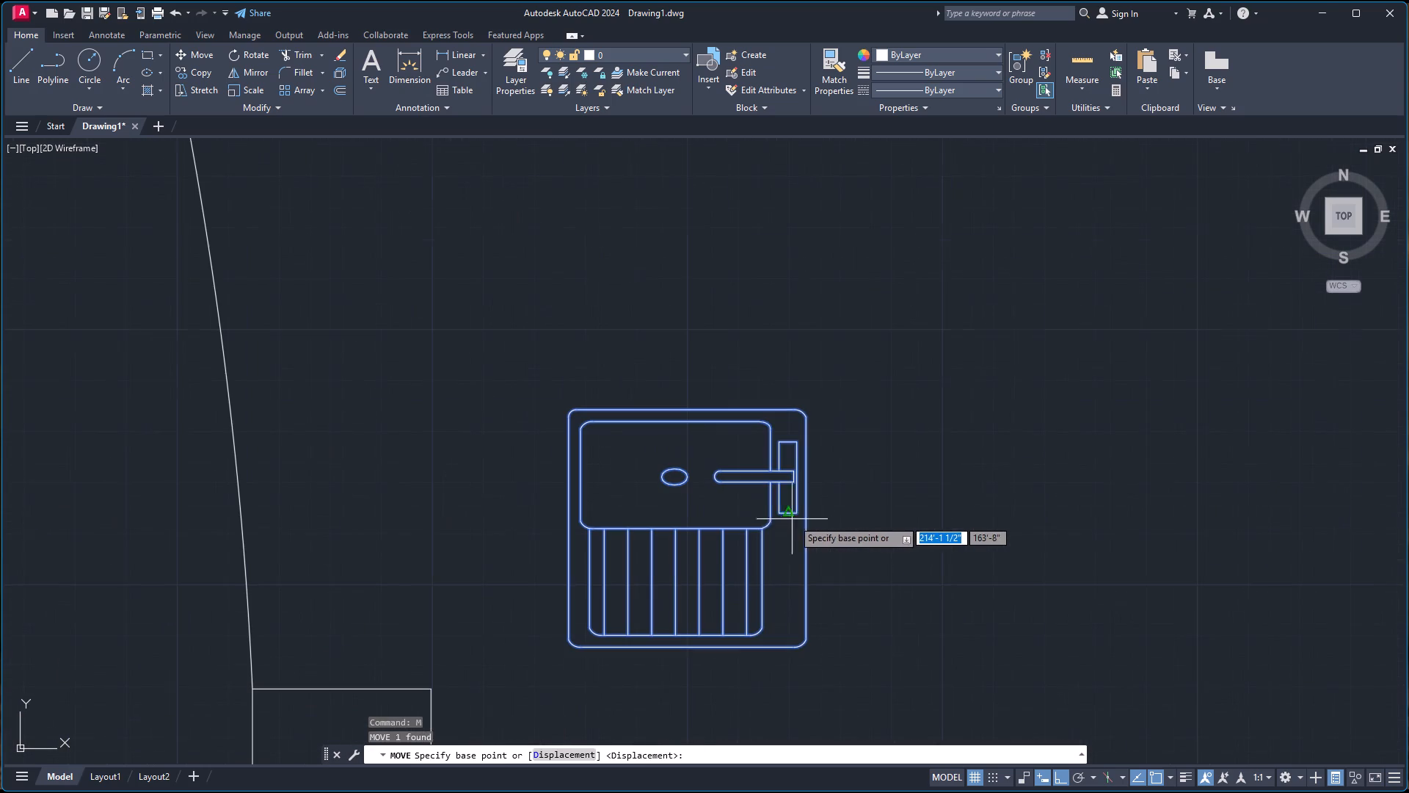
{"action": "left_click", "coordinate": [804, 527]}
{"action": "scroll", "coordinate": [514, 554], "scroll_direction": "down", "scroll_amount": 4}
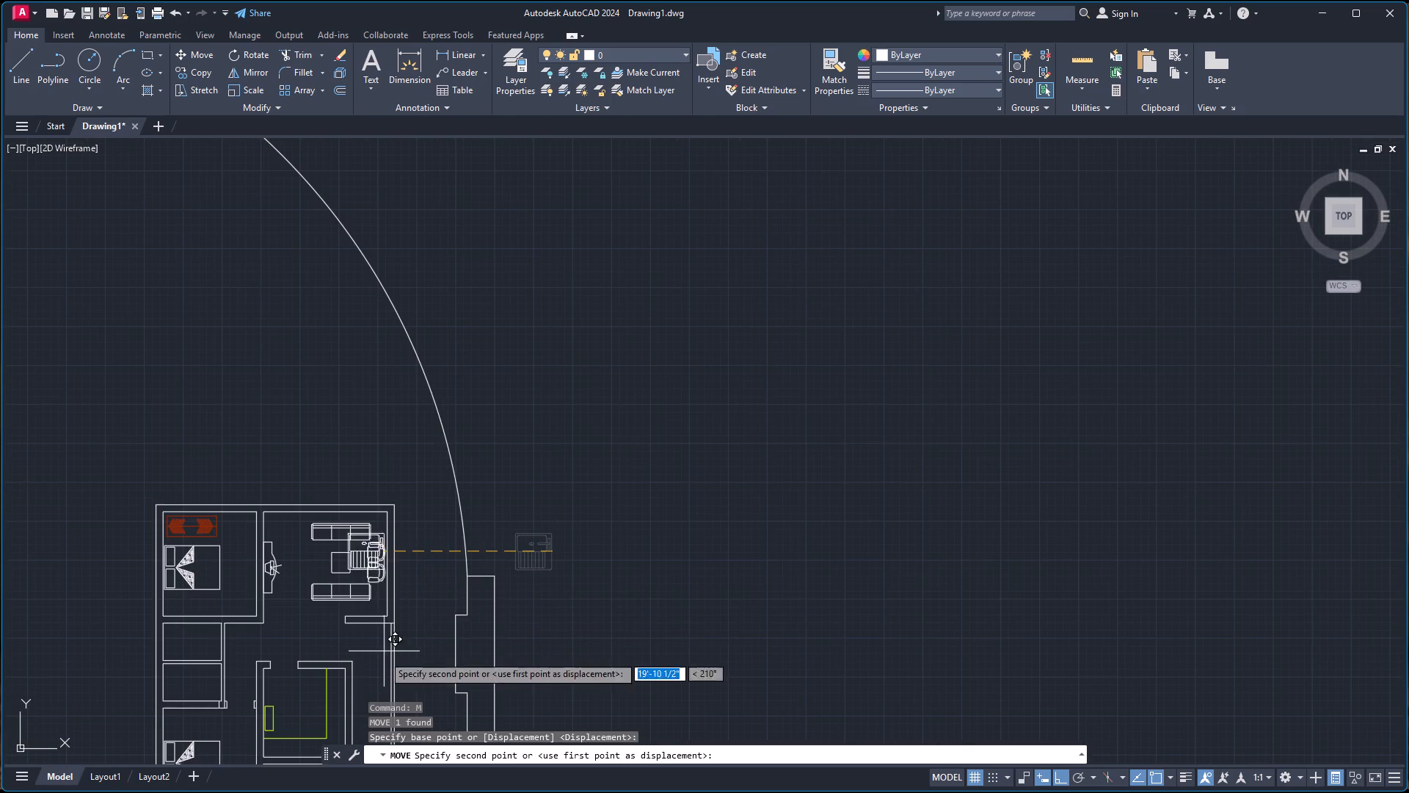
{"action": "scroll", "coordinate": [358, 678], "scroll_direction": "up", "scroll_amount": 3}
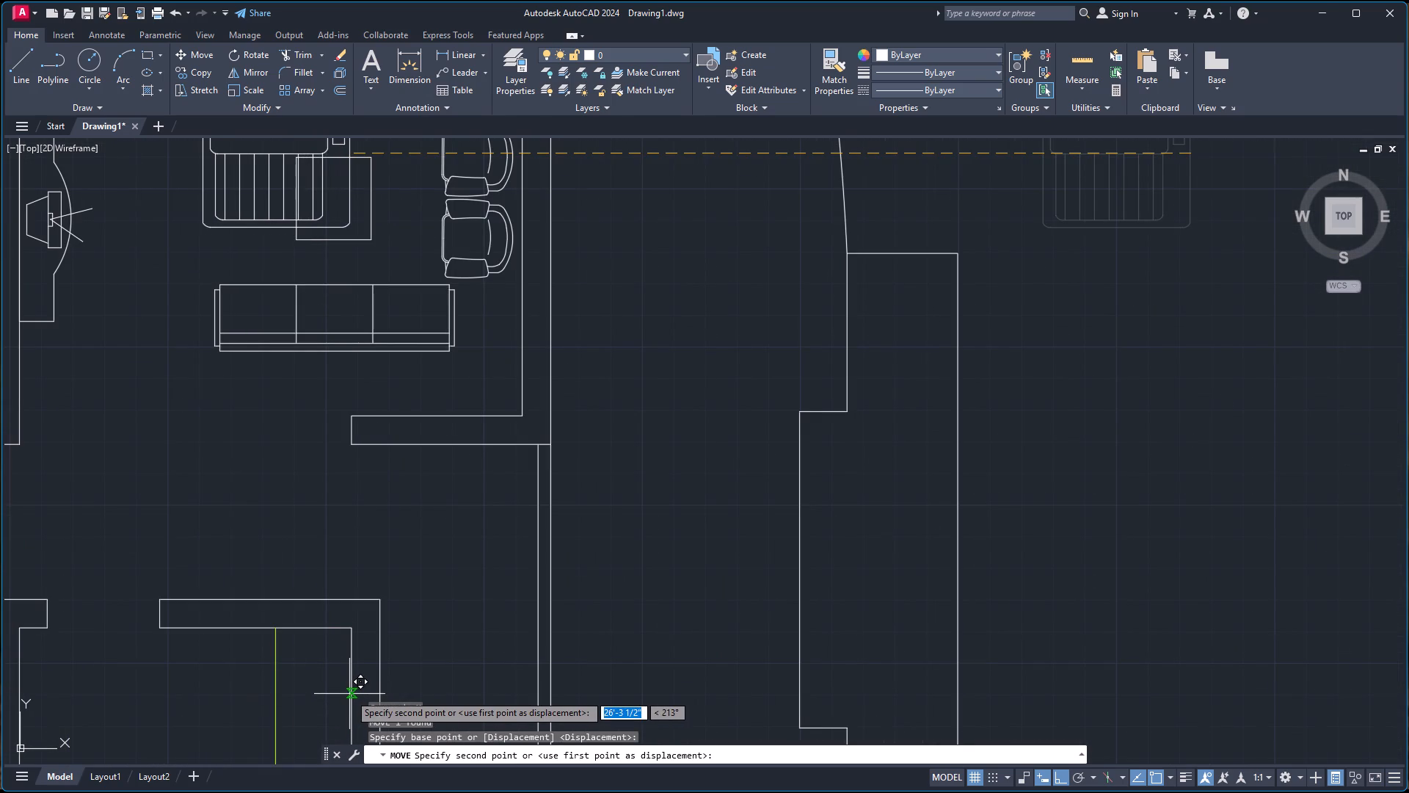
{"action": "scroll", "coordinate": [347, 694], "scroll_direction": "down", "scroll_amount": 2}
{"action": "scroll", "coordinate": [343, 706], "scroll_direction": "up", "scroll_amount": 1}
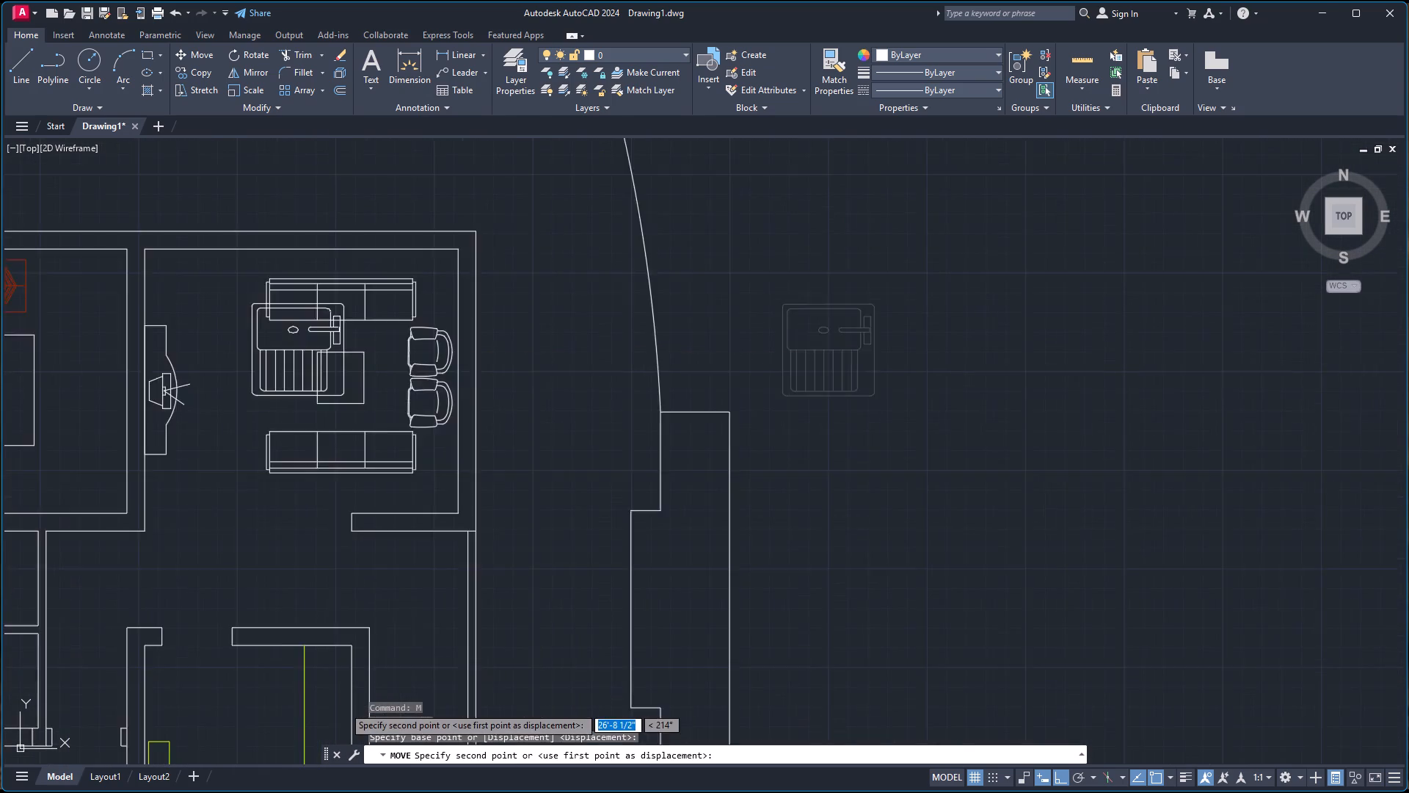
{"action": "scroll", "coordinate": [343, 706], "scroll_direction": "up", "scroll_amount": 1}
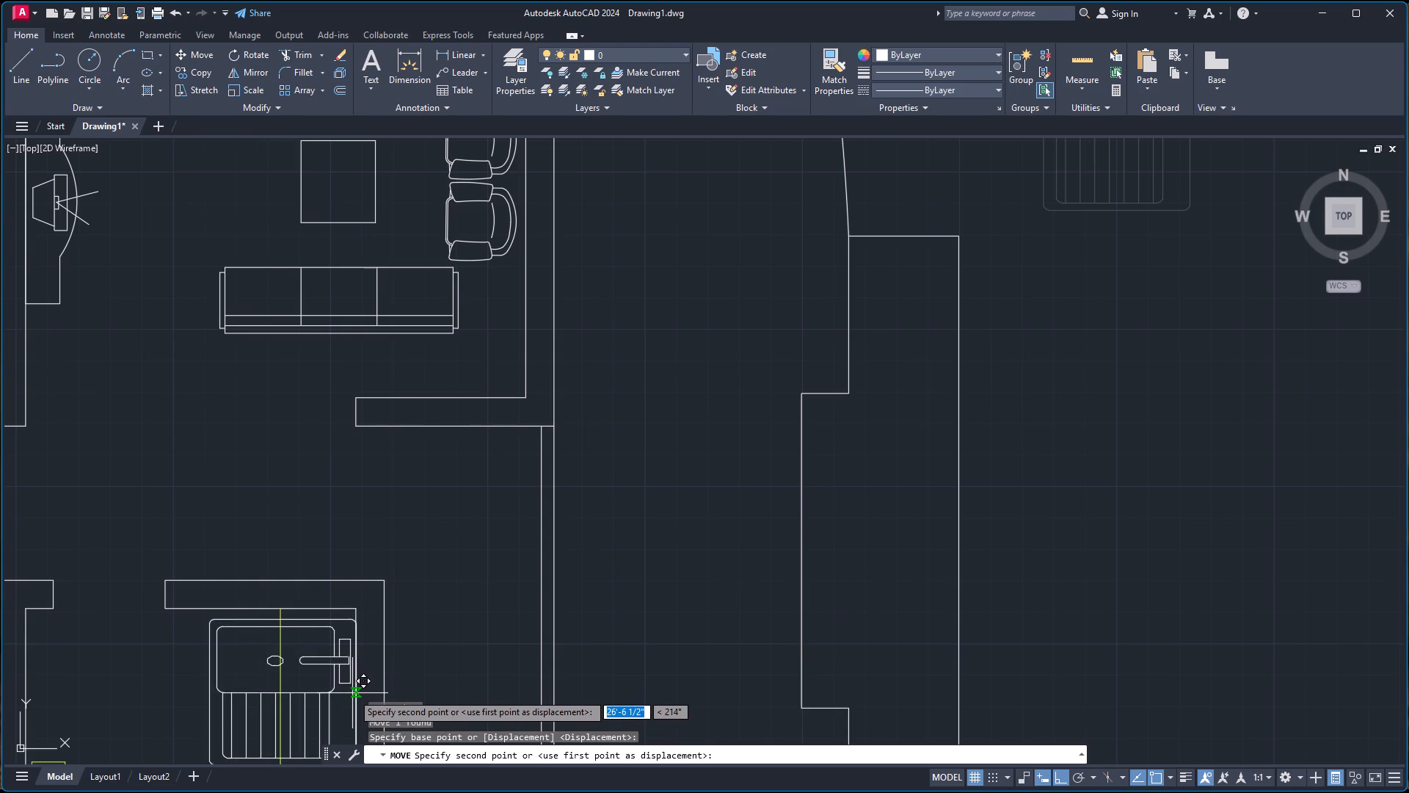
{"action": "left_click", "coordinate": [354, 678]}
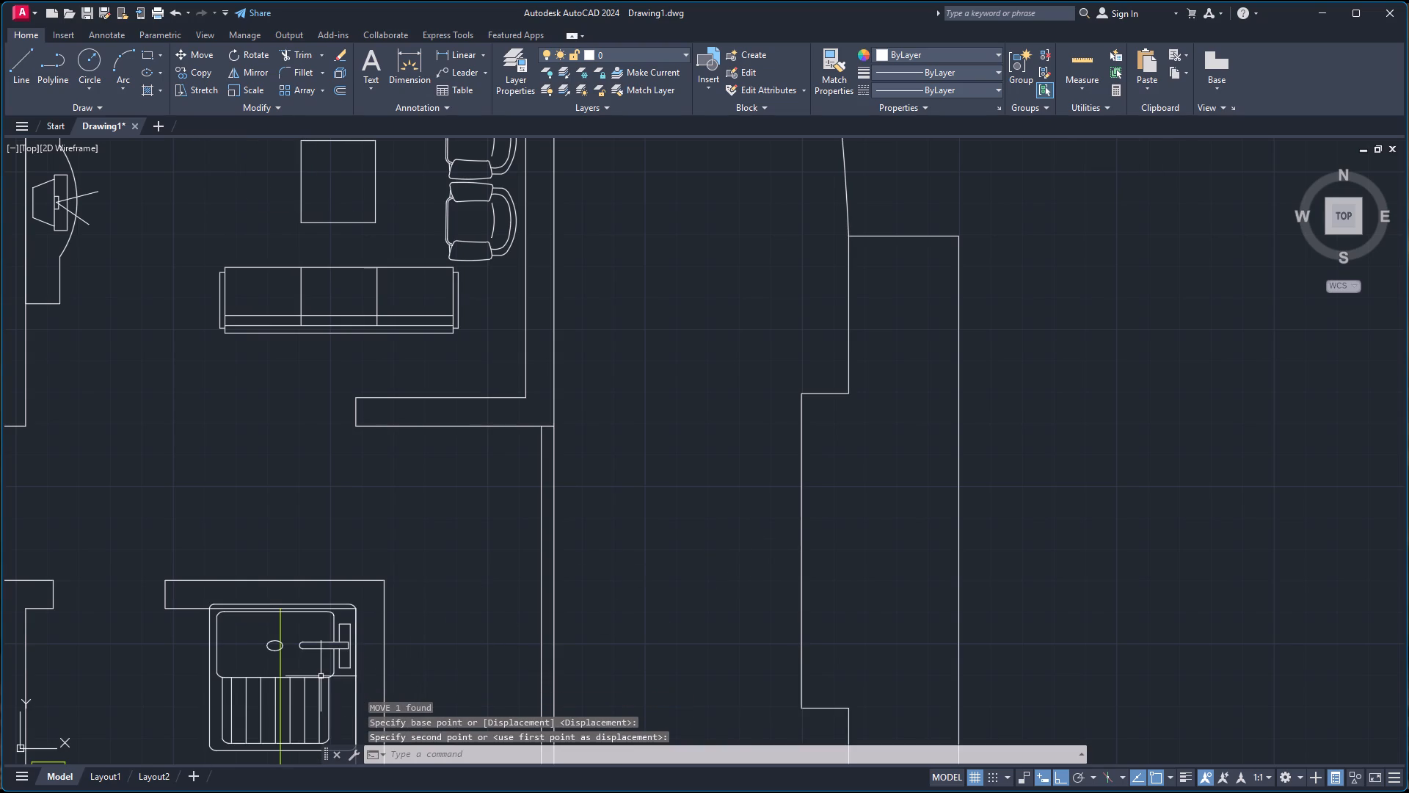
Scale the kitchen sink down freehand to about half size about its right edge midpoint, fitting it within the counter depth.
{"action": "left_click", "coordinate": [319, 677]}
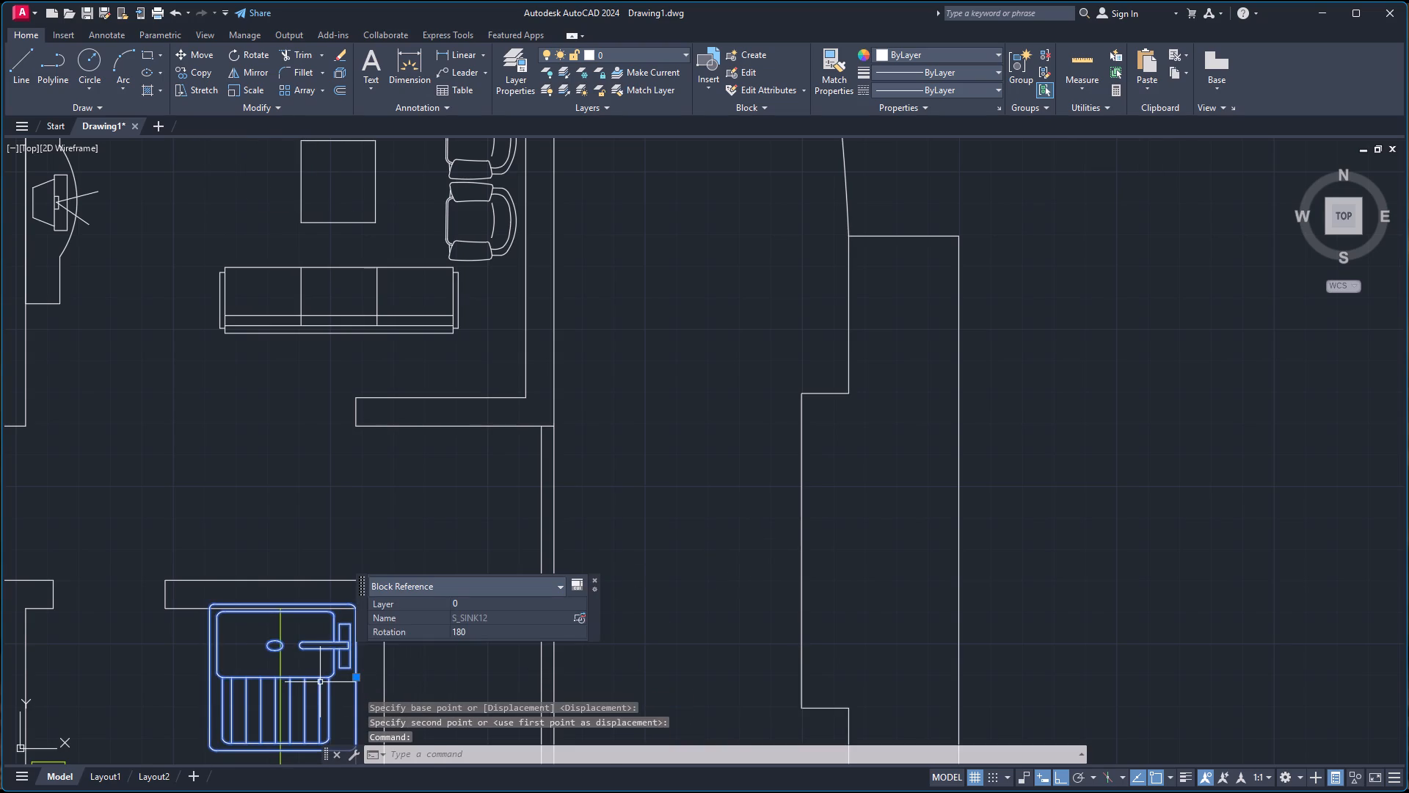
{"action": "key", "text": "s"}
{"action": "key", "text": "c"}
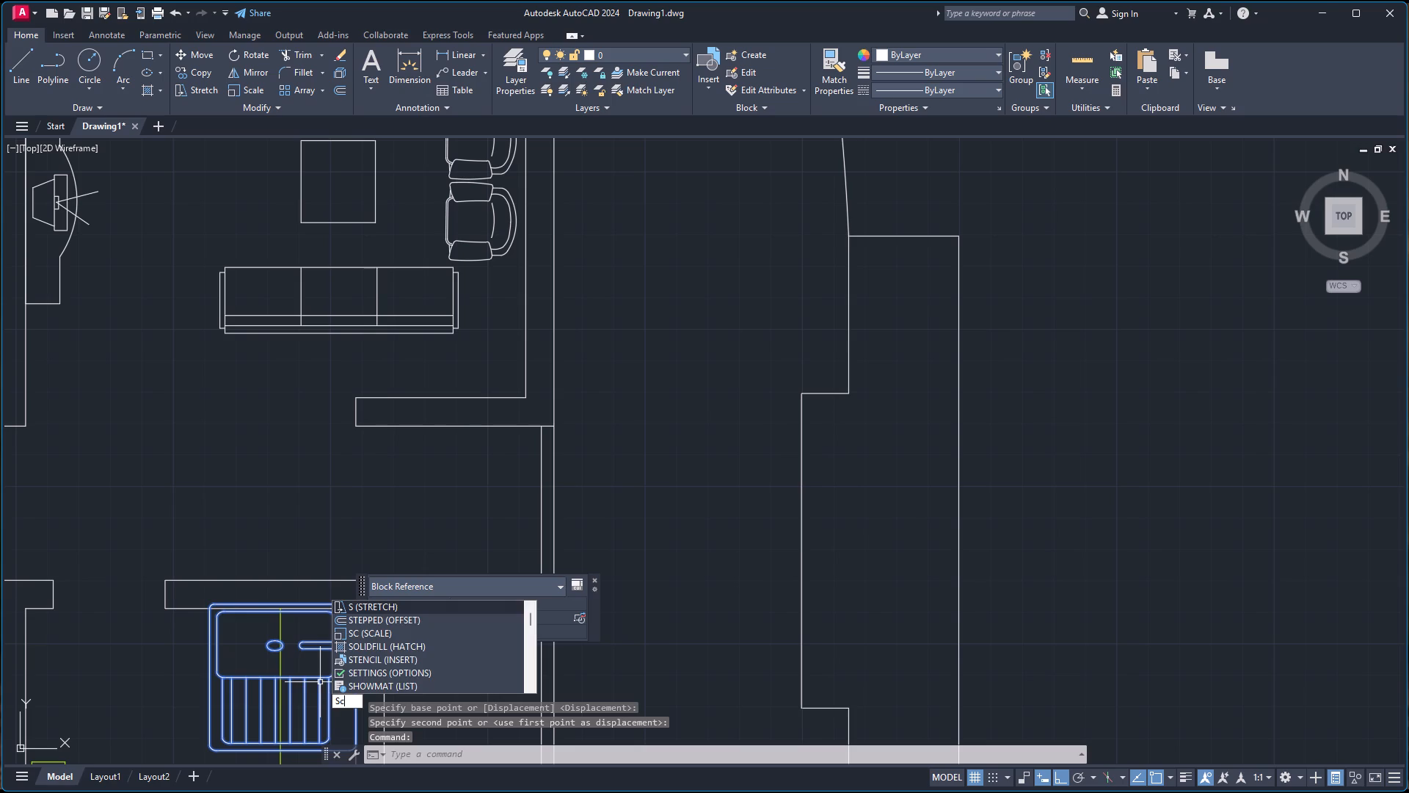
{"action": "key", "text": "Return"}
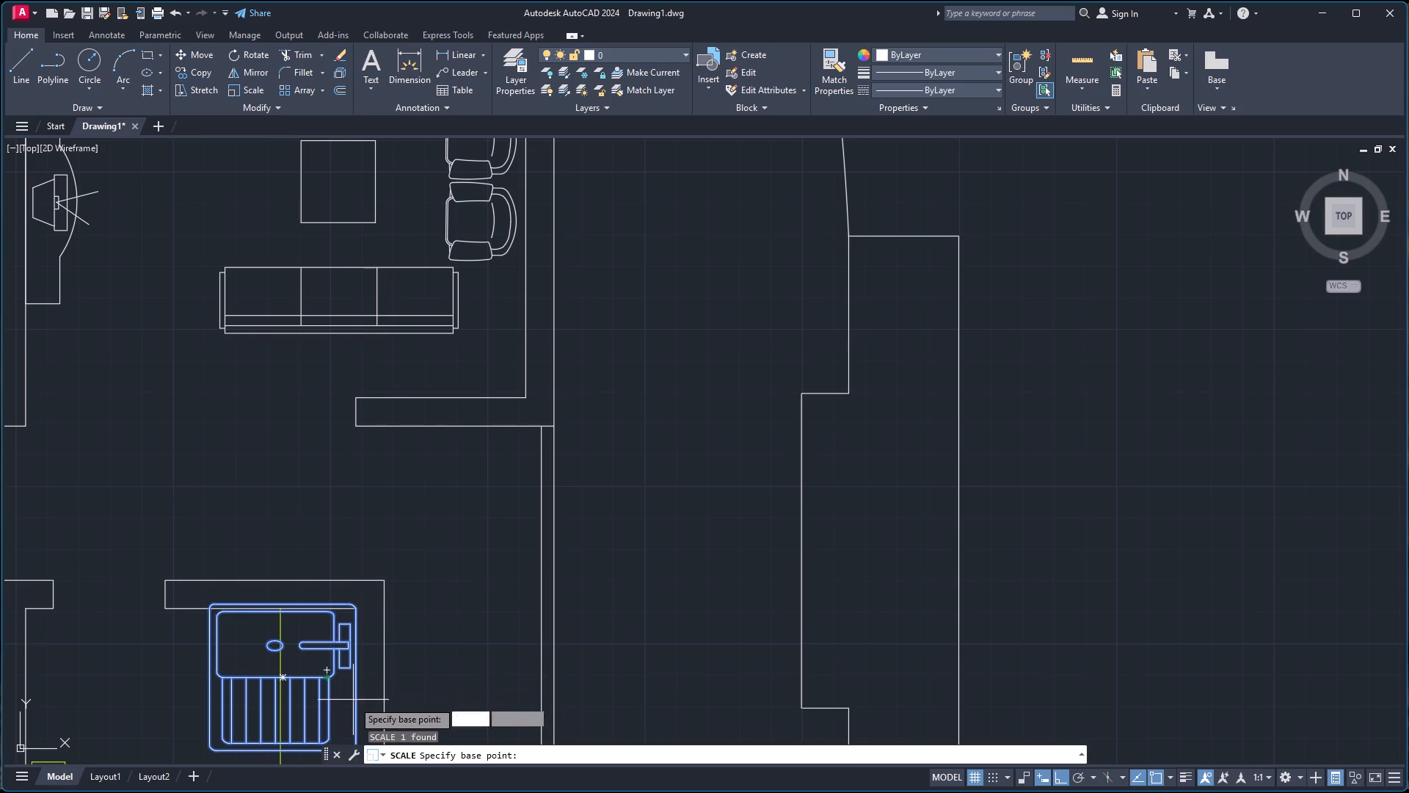
{"action": "left_click", "coordinate": [358, 678]}
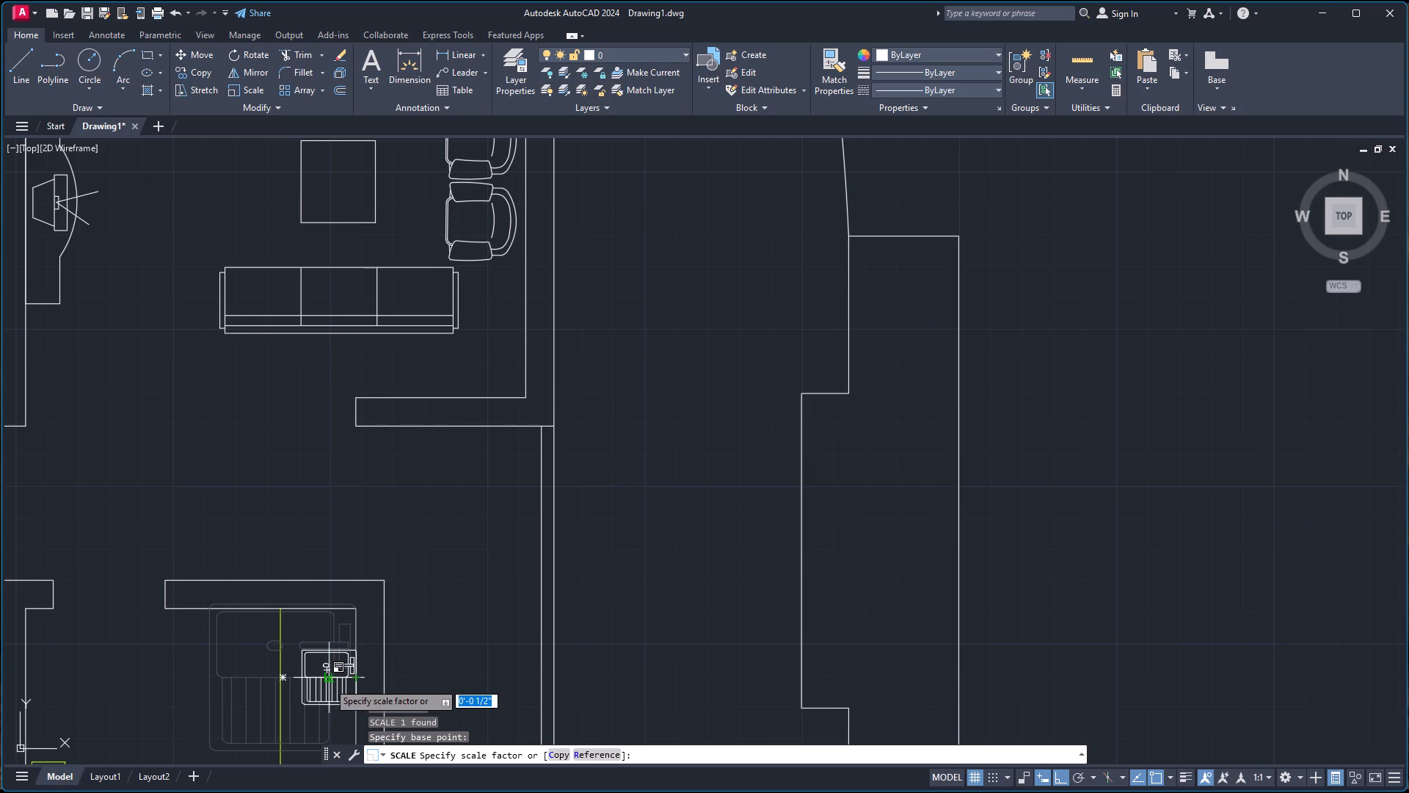
{"action": "scroll", "coordinate": [323, 683], "scroll_direction": "up", "scroll_amount": 2}
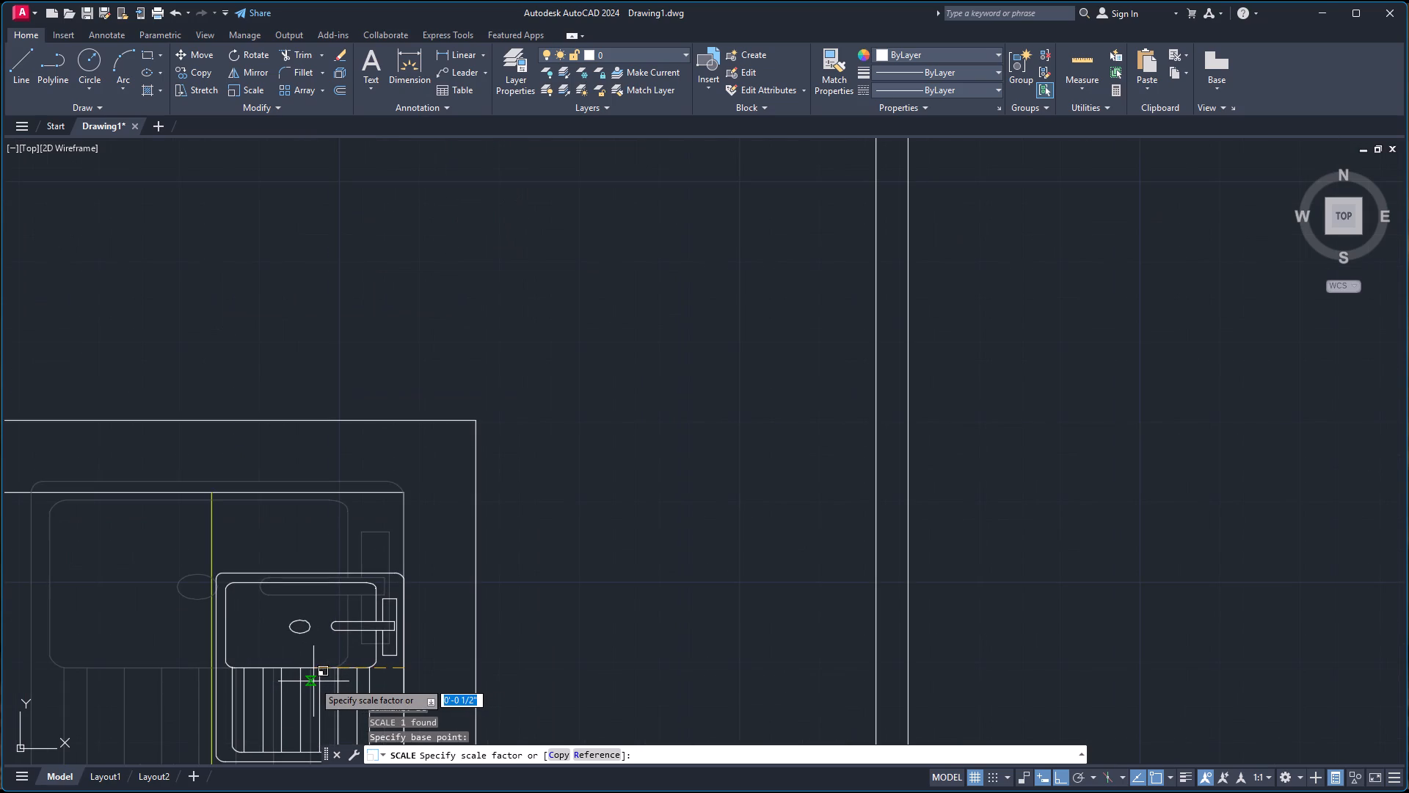
{"action": "left_click", "coordinate": [313, 681]}
Scale the oversized AP0B05 door block down freehand about its lower-left corner to a small door beside the plan.
{"action": "scroll", "coordinate": [358, 631], "scroll_direction": "down", "scroll_amount": 2}
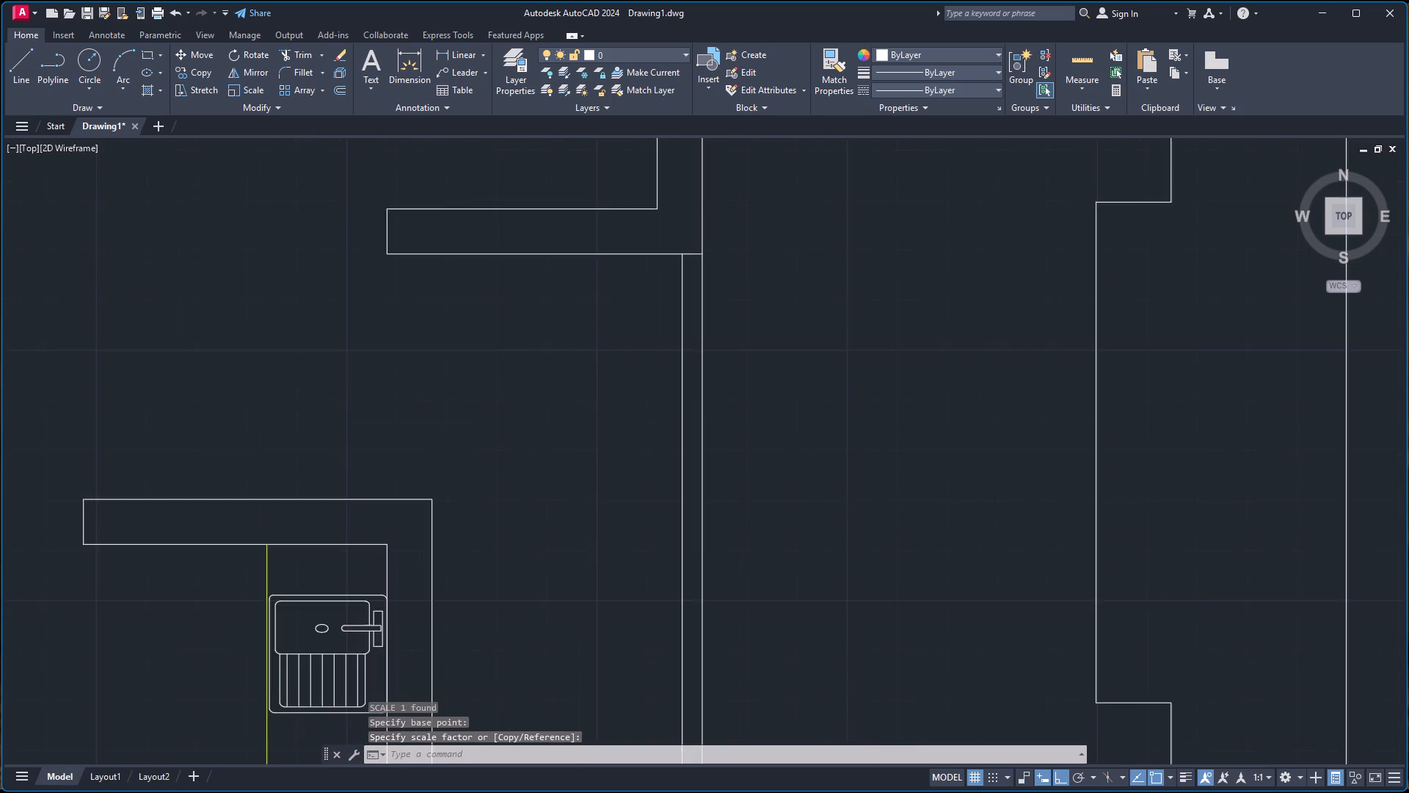
{"action": "scroll", "coordinate": [461, 640], "scroll_direction": "down", "scroll_amount": 1}
{"action": "scroll", "coordinate": [798, 570], "scroll_direction": "down", "scroll_amount": 2}
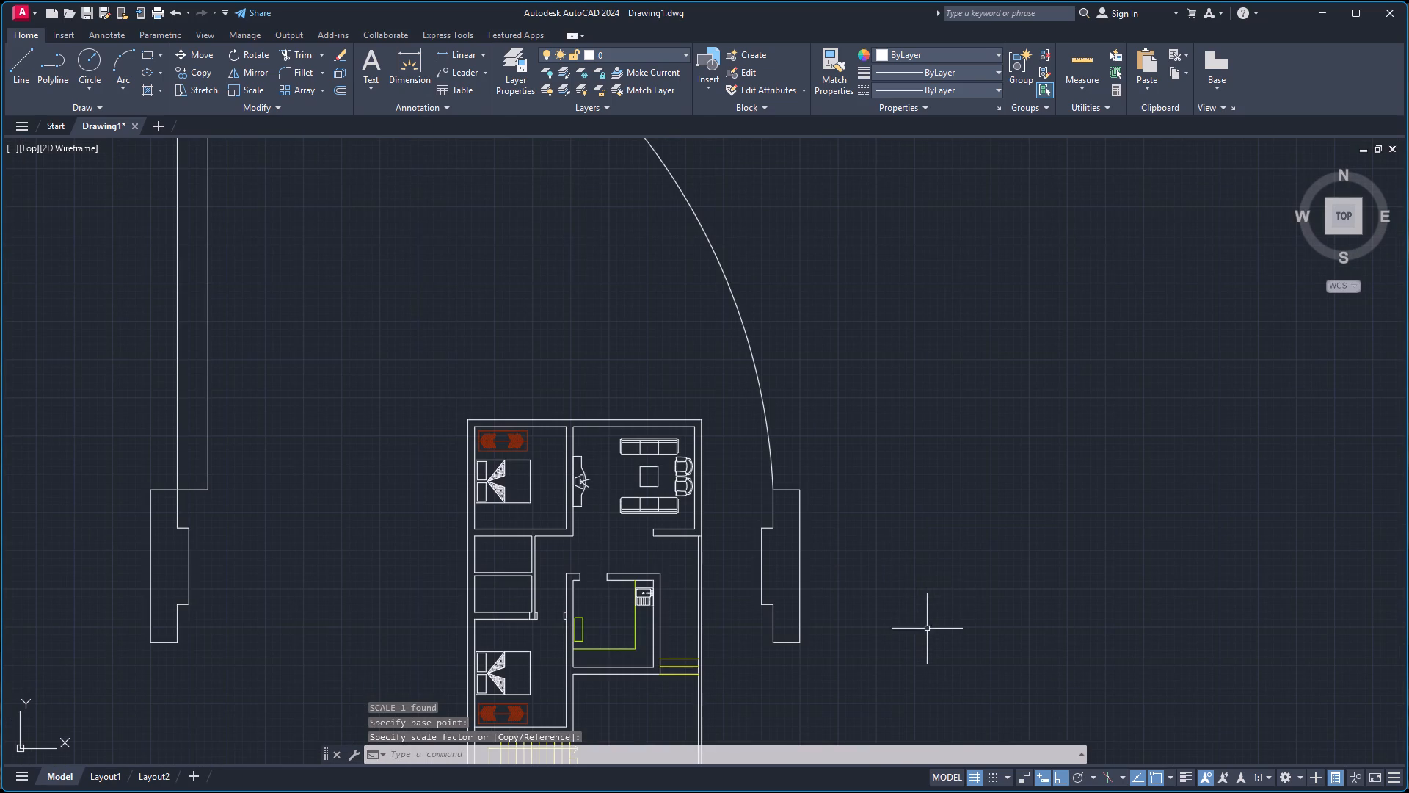
{"action": "scroll", "coordinate": [925, 631], "scroll_direction": "up", "scroll_amount": 2}
{"action": "scroll", "coordinate": [859, 620], "scroll_direction": "down", "scroll_amount": 3}
{"action": "scroll", "coordinate": [795, 596], "scroll_direction": "down", "scroll_amount": 2}
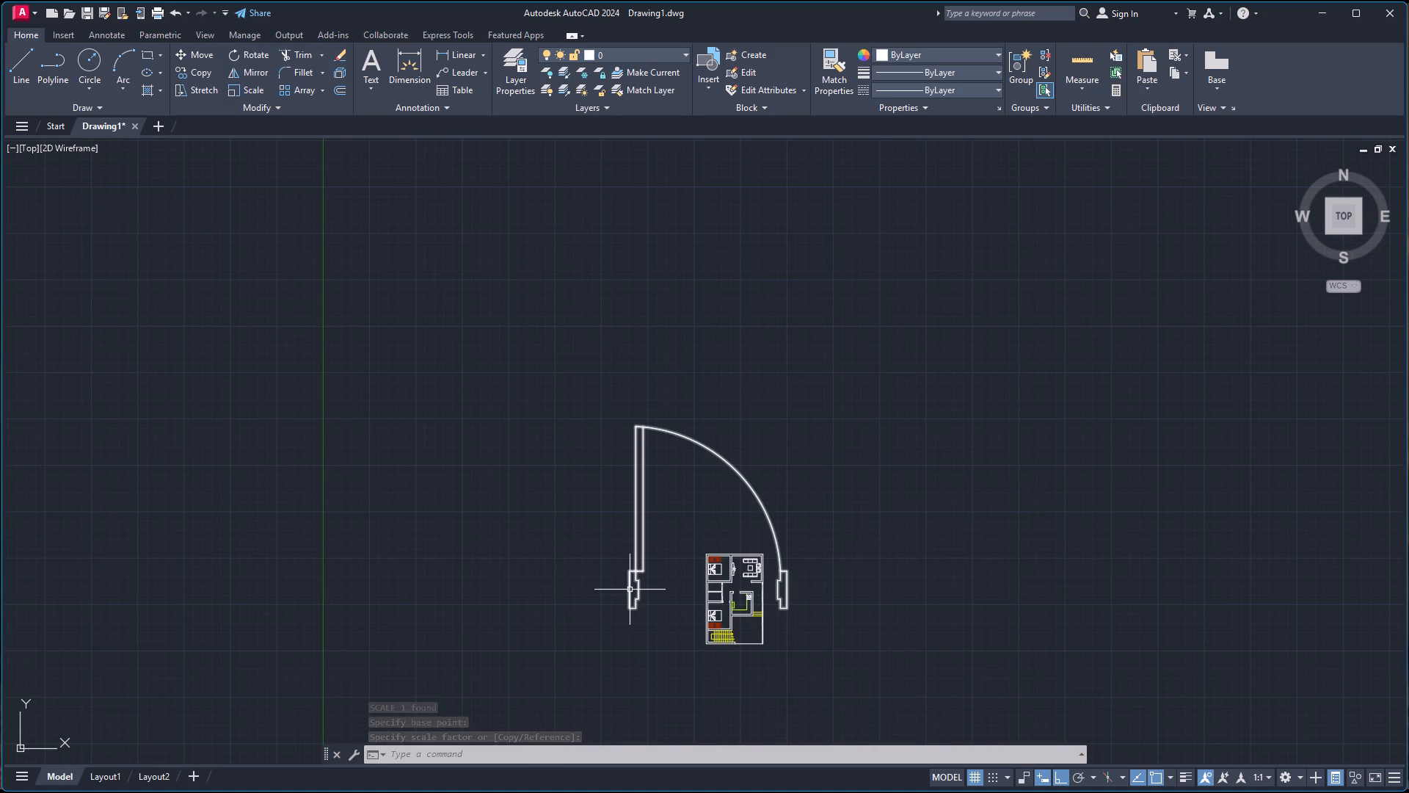
{"action": "scroll", "coordinate": [864, 552], "scroll_direction": "up", "scroll_amount": 2}
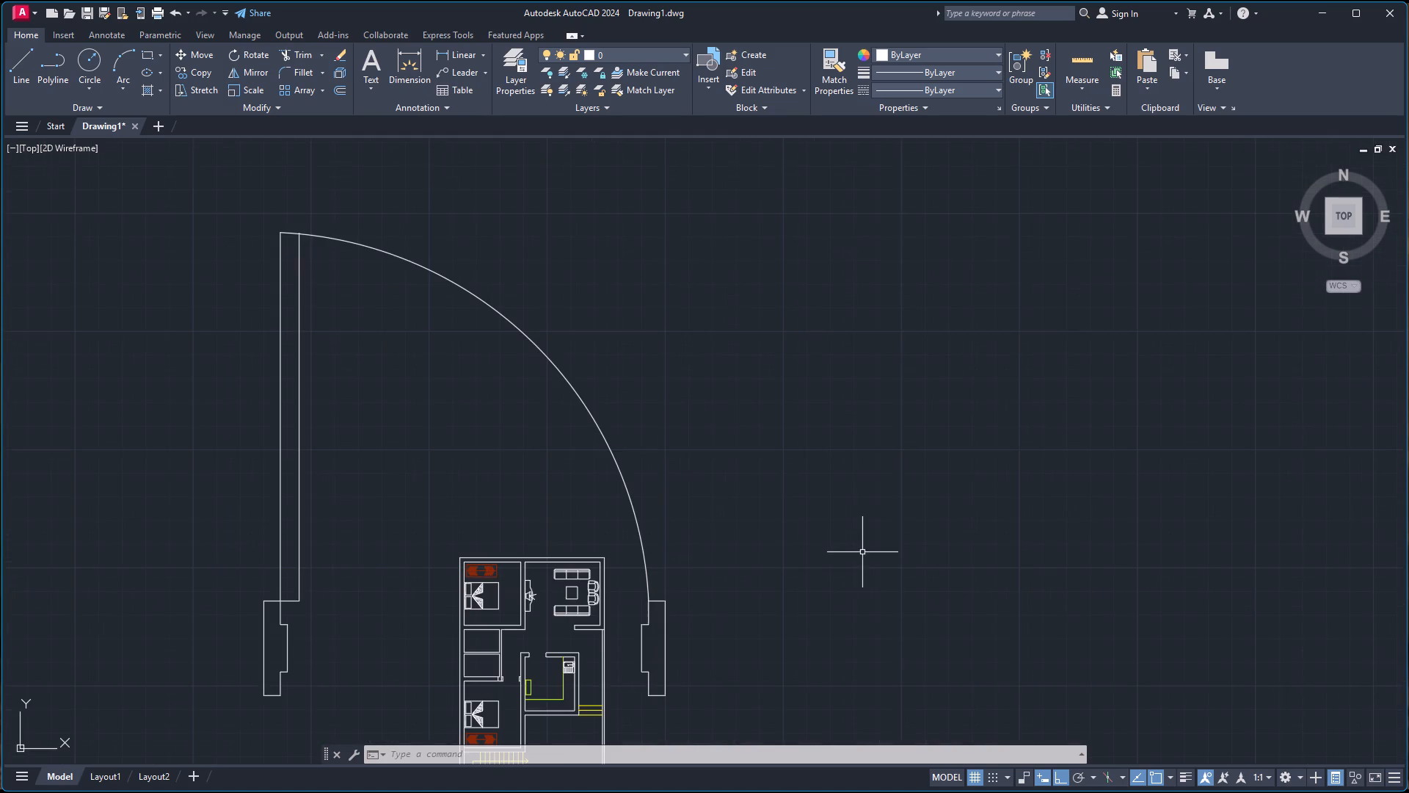
{"action": "scroll", "coordinate": [603, 659], "scroll_direction": "down", "scroll_amount": 3}
{"action": "scroll", "coordinate": [629, 703], "scroll_direction": "up", "scroll_amount": 4}
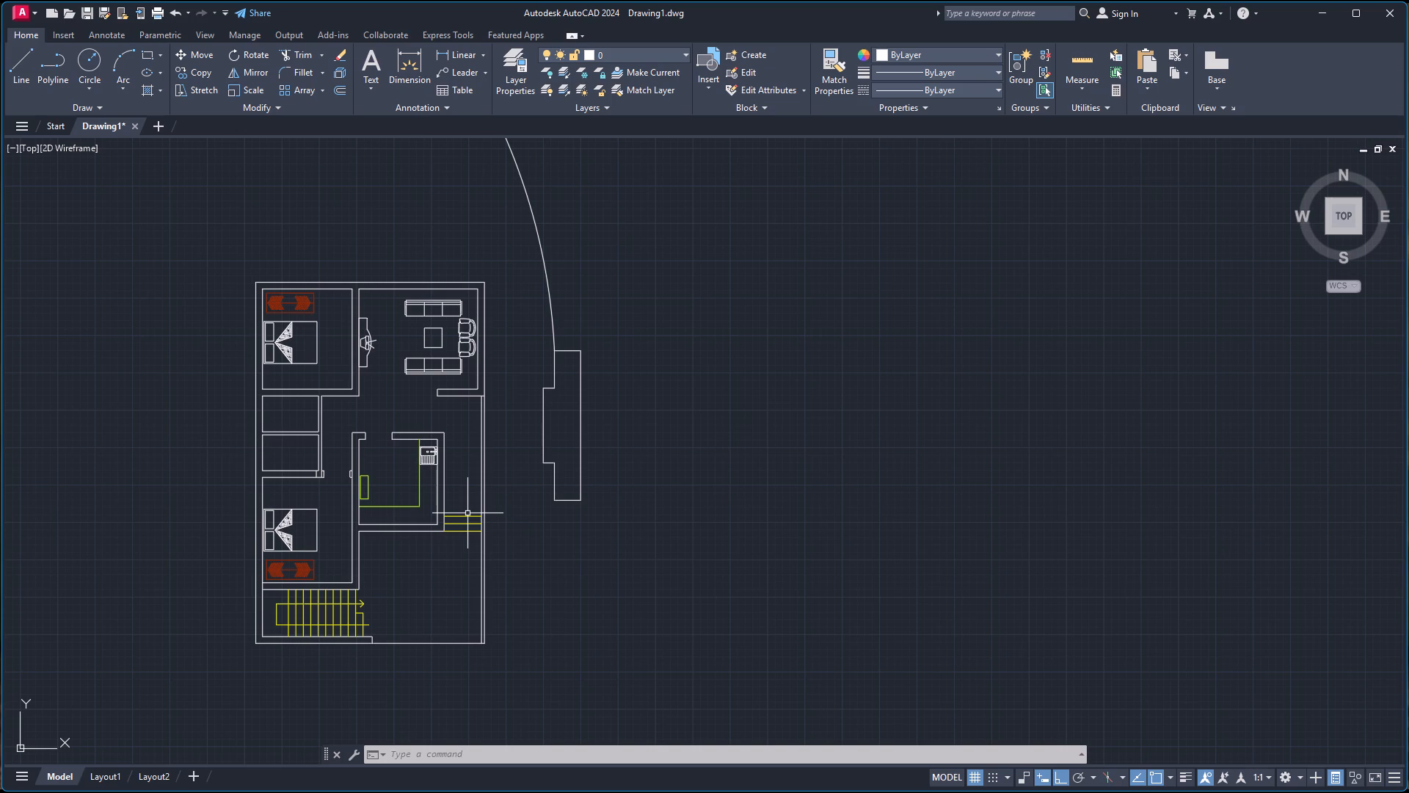
{"action": "scroll", "coordinate": [382, 450], "scroll_direction": "down", "scroll_amount": 3}
{"action": "scroll", "coordinate": [341, 443], "scroll_direction": "up", "scroll_amount": 2}
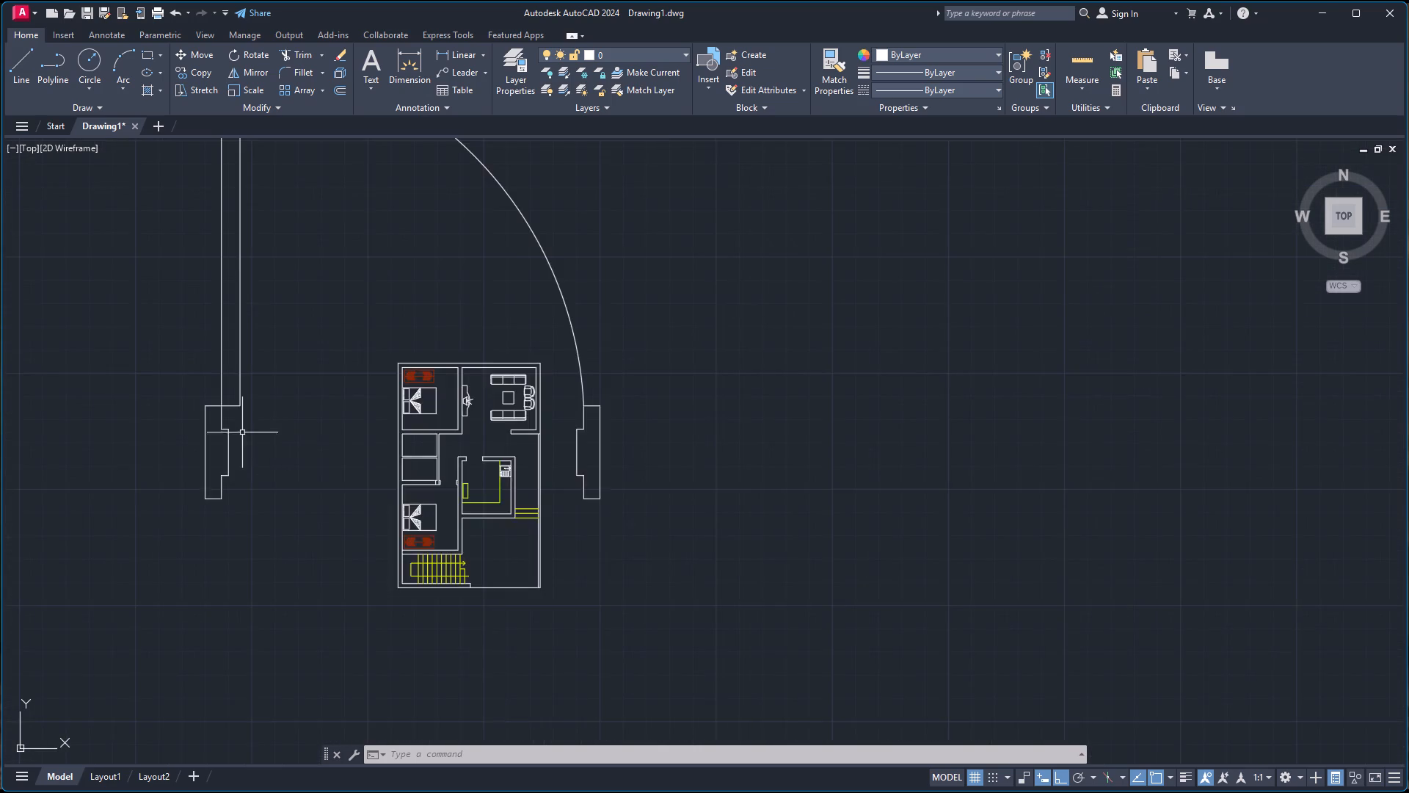
{"action": "scroll", "coordinate": [239, 432], "scroll_direction": "up", "scroll_amount": 2}
{"action": "left_click", "coordinate": [173, 579]}
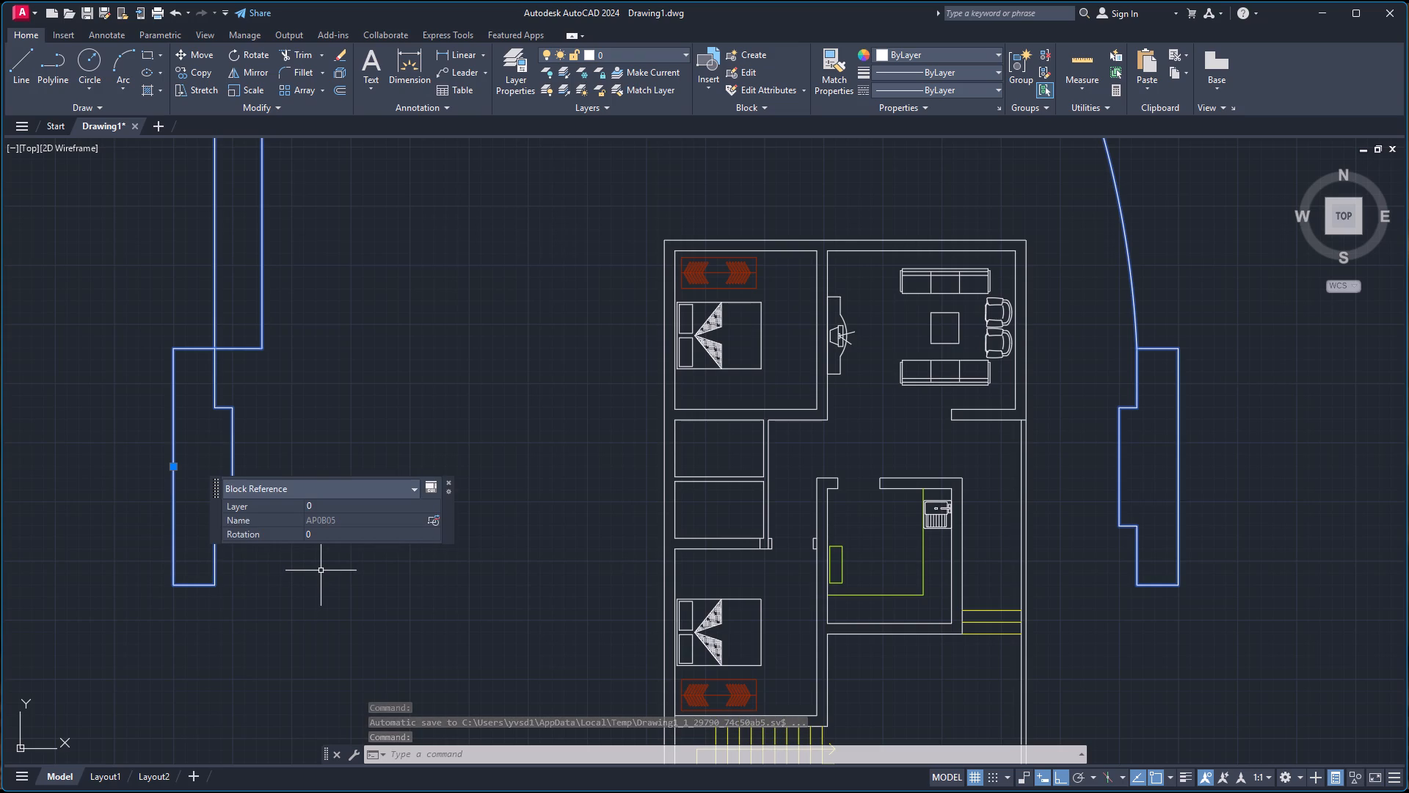
{"action": "type", "text": "sc"}
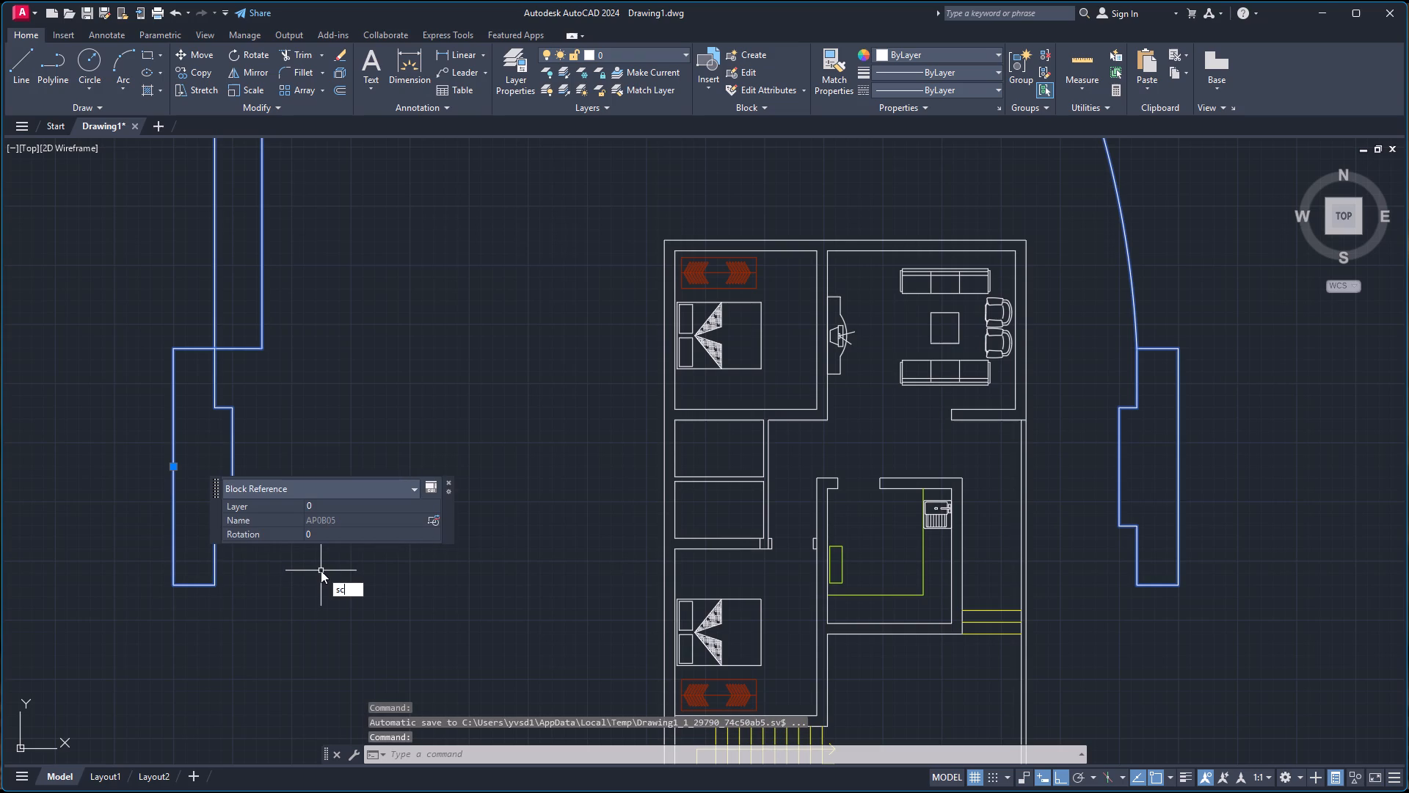
{"action": "key", "text": "Return"}
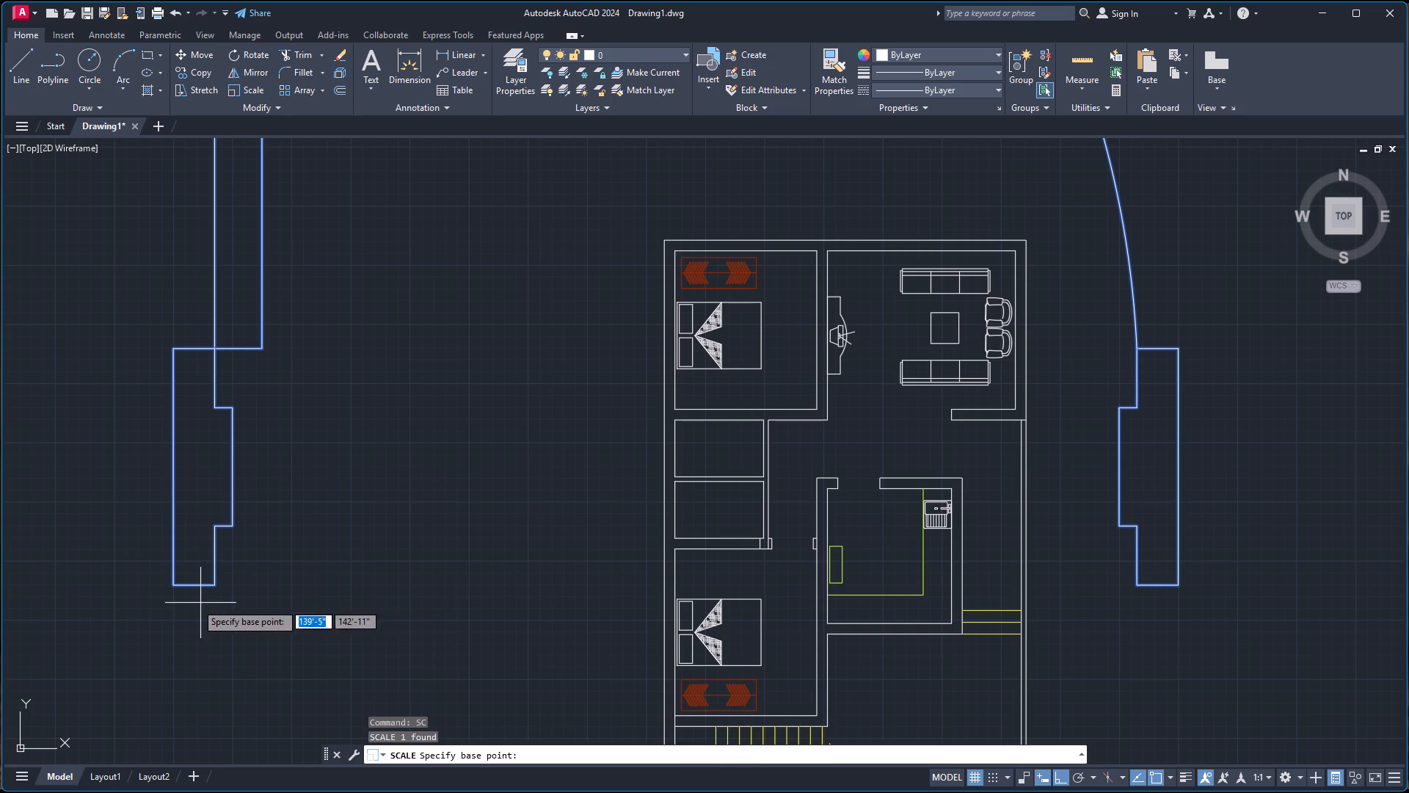
{"action": "left_click", "coordinate": [173, 585]}
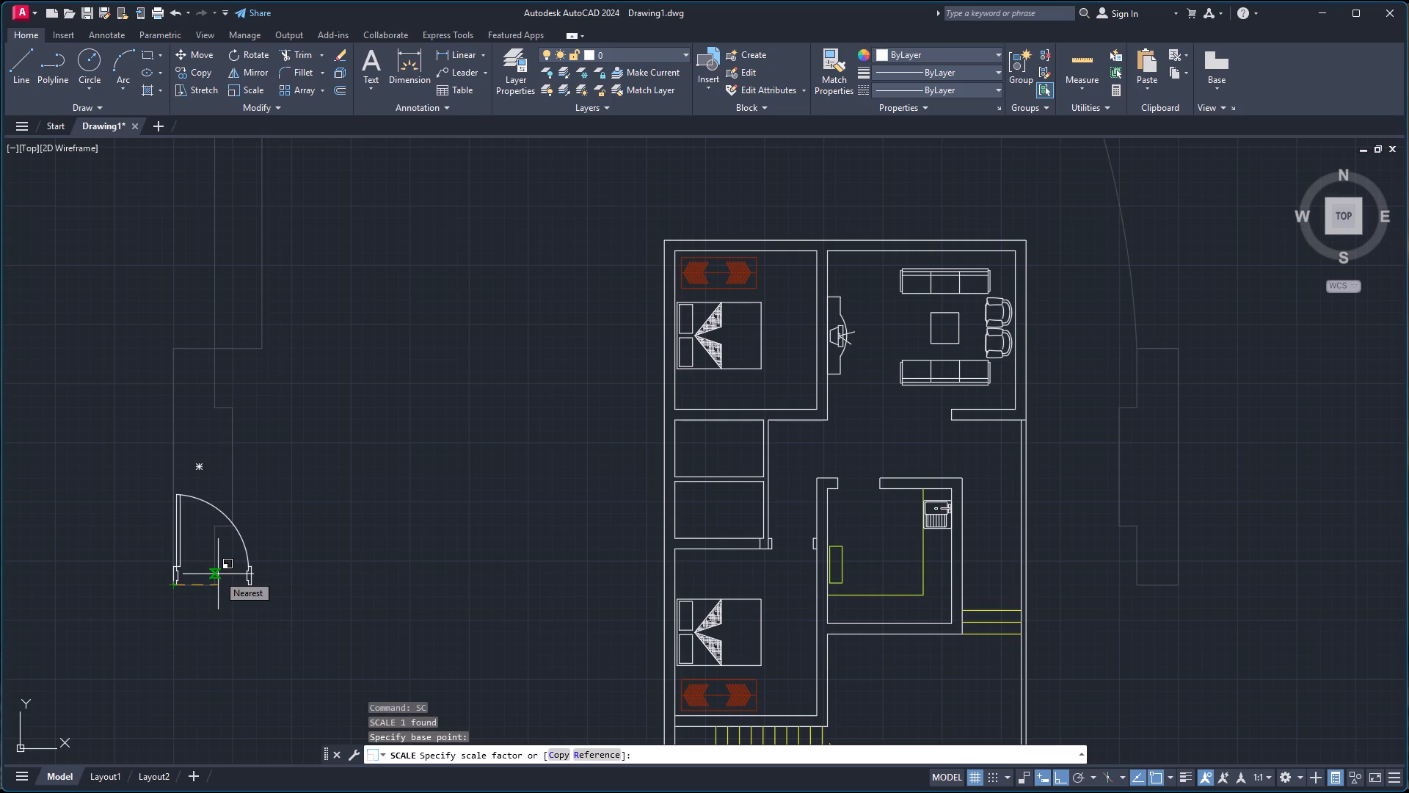
{"action": "left_click", "coordinate": [218, 574]}
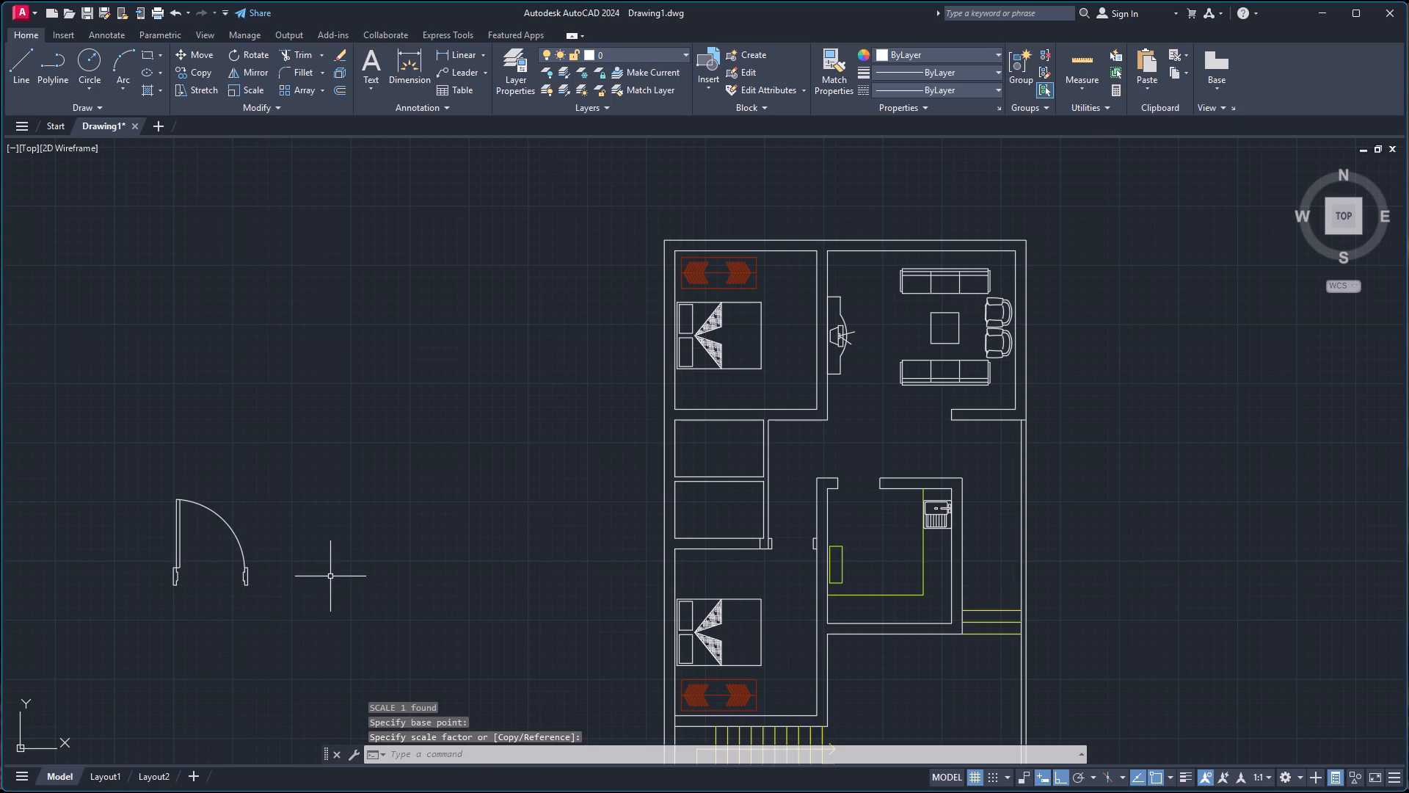
Mirror the reduced door block across a vertical line to its right, keeping the original door.
{"action": "left_click", "coordinate": [156, 490]}
{"action": "left_click", "coordinate": [293, 640]}
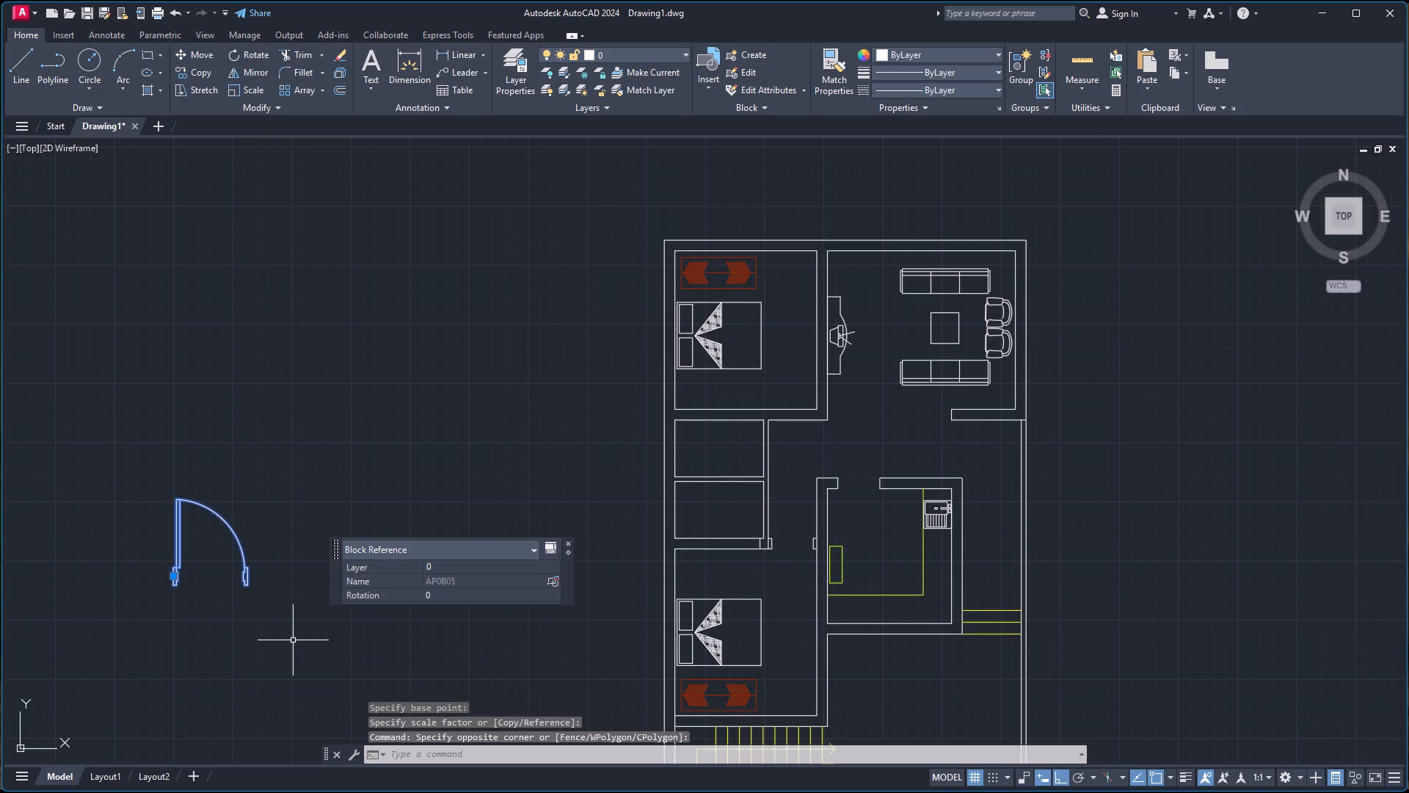
{"action": "type", "text": "mi"}
{"action": "key", "text": "Return"}
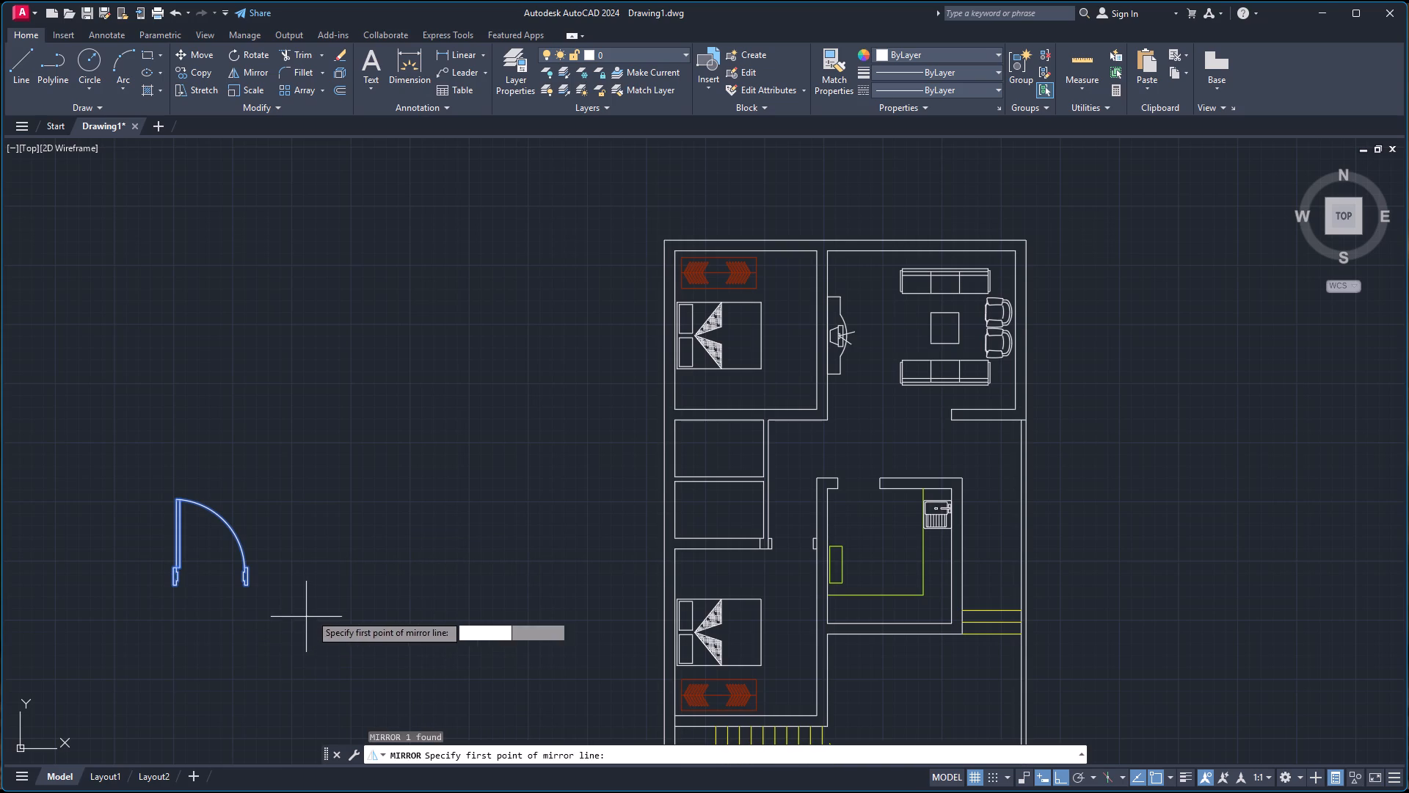
{"action": "left_click", "coordinate": [318, 605]}
{"action": "left_click", "coordinate": [318, 502]}
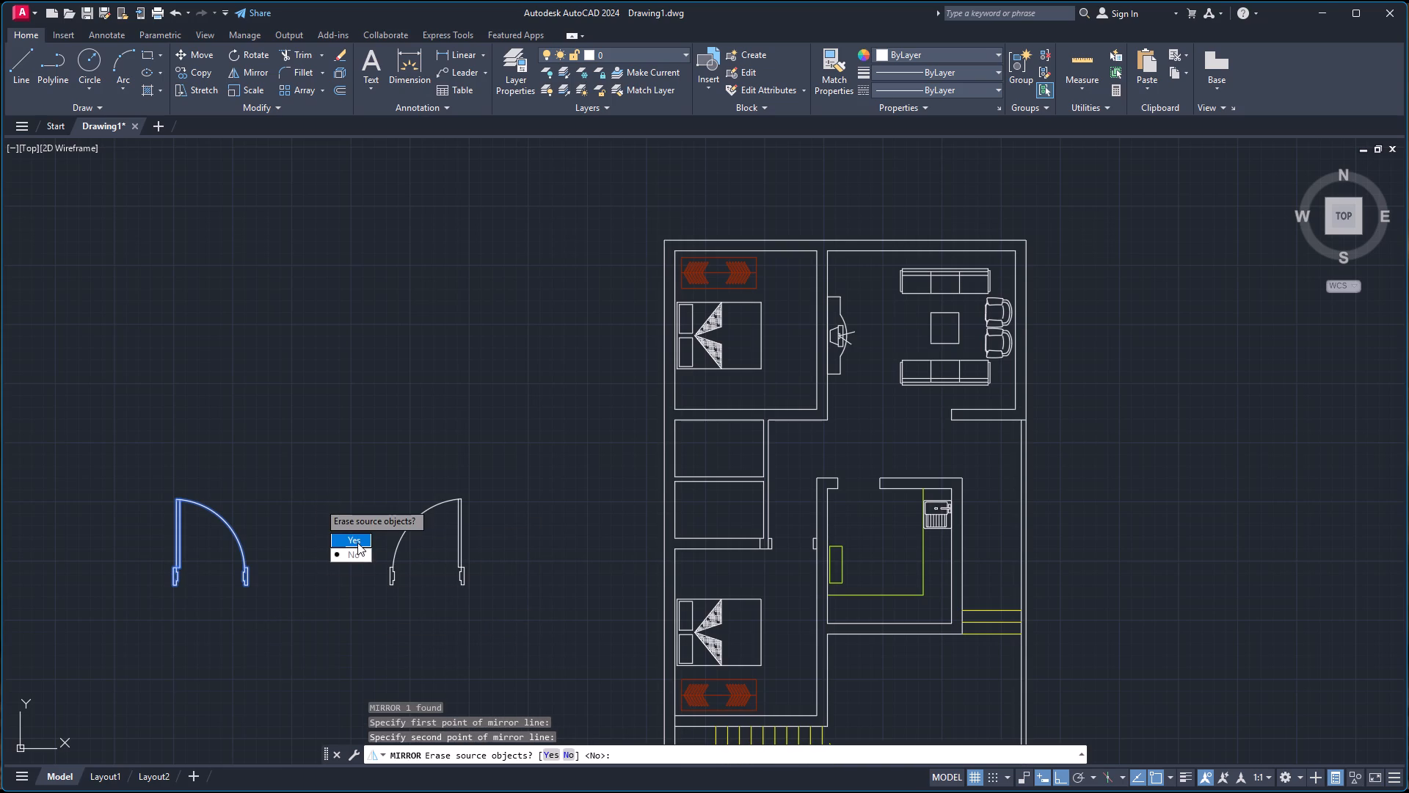
{"action": "left_click_drag", "start_coordinate": [357, 556], "coordinate": [318, 502]}
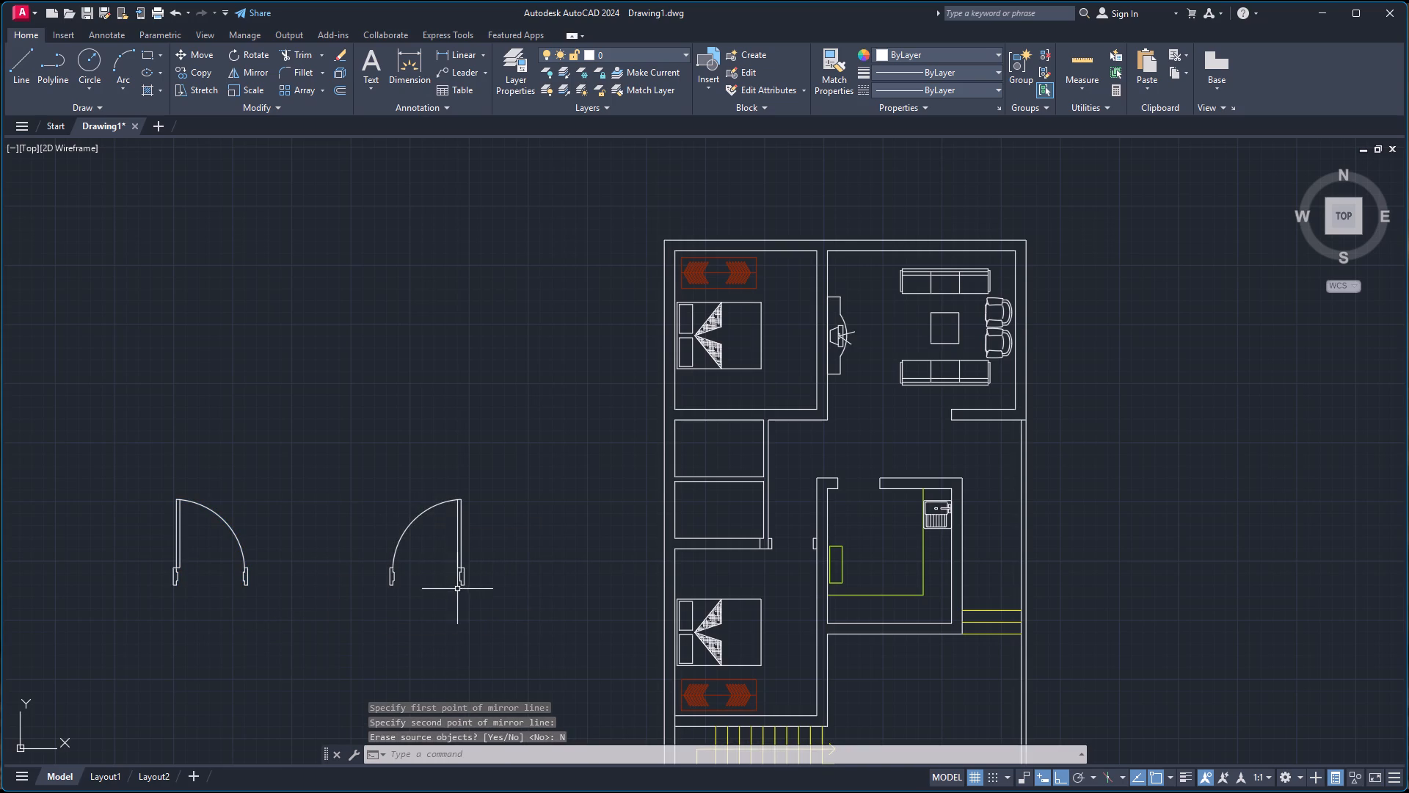
Copy the mirrored door block by its lower-right corner onto the lower wall line of the top-left bedroom, near the wall's right corner.
{"action": "scroll", "coordinate": [463, 593], "scroll_direction": "up", "scroll_amount": 2}
{"action": "left_click", "coordinate": [462, 573]}
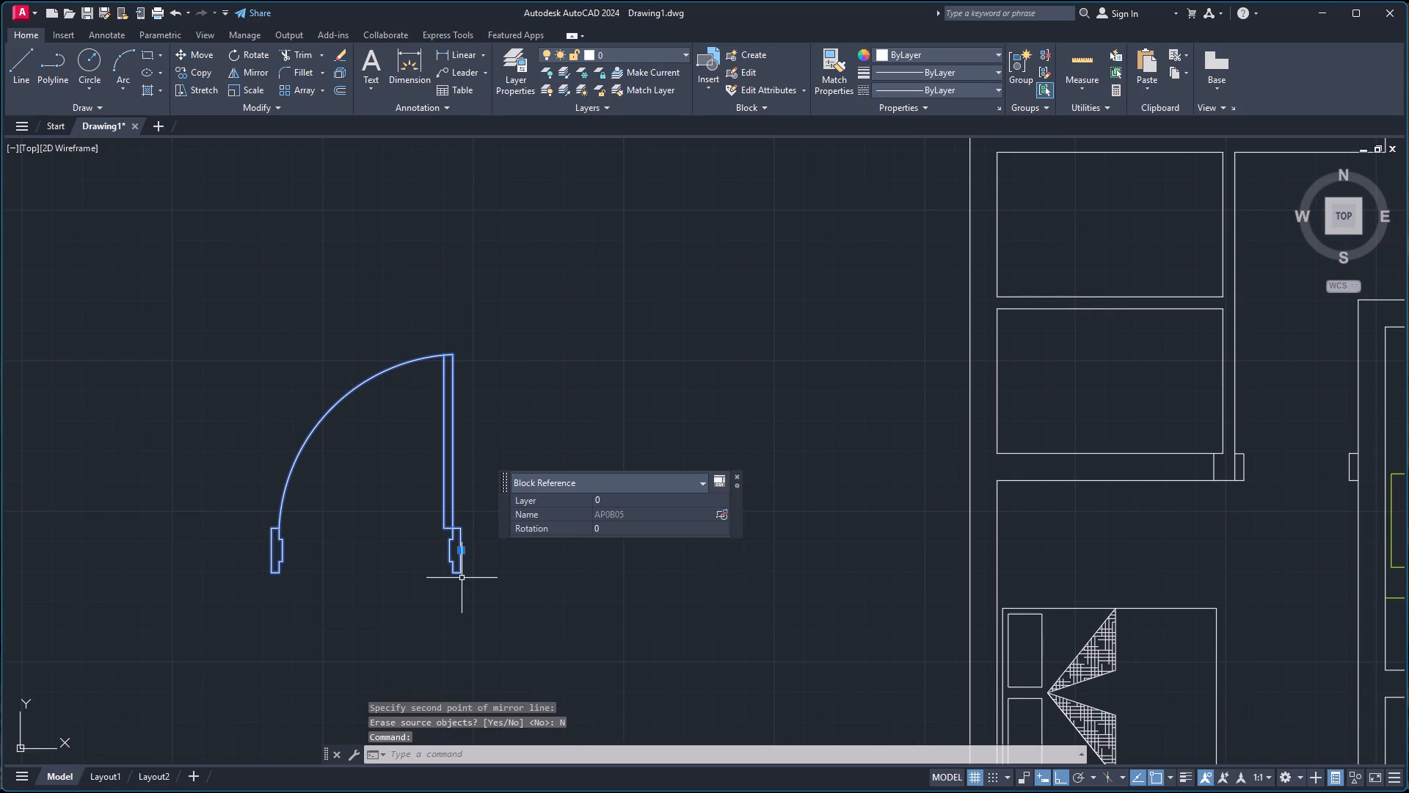
{"action": "key", "text": "c"}
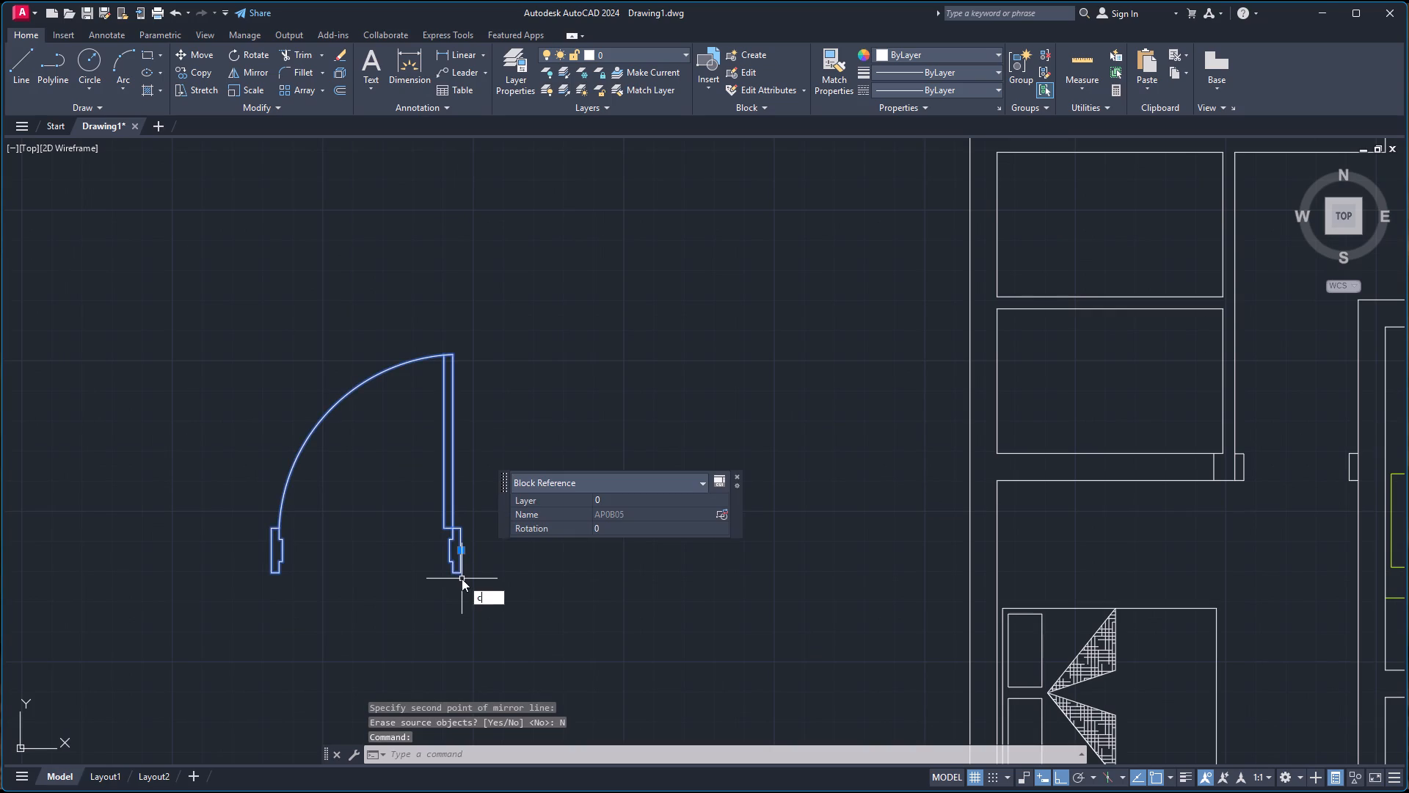
{"action": "key", "text": "o"}
{"action": "key", "text": "Return"}
{"action": "left_click", "coordinate": [460, 572]}
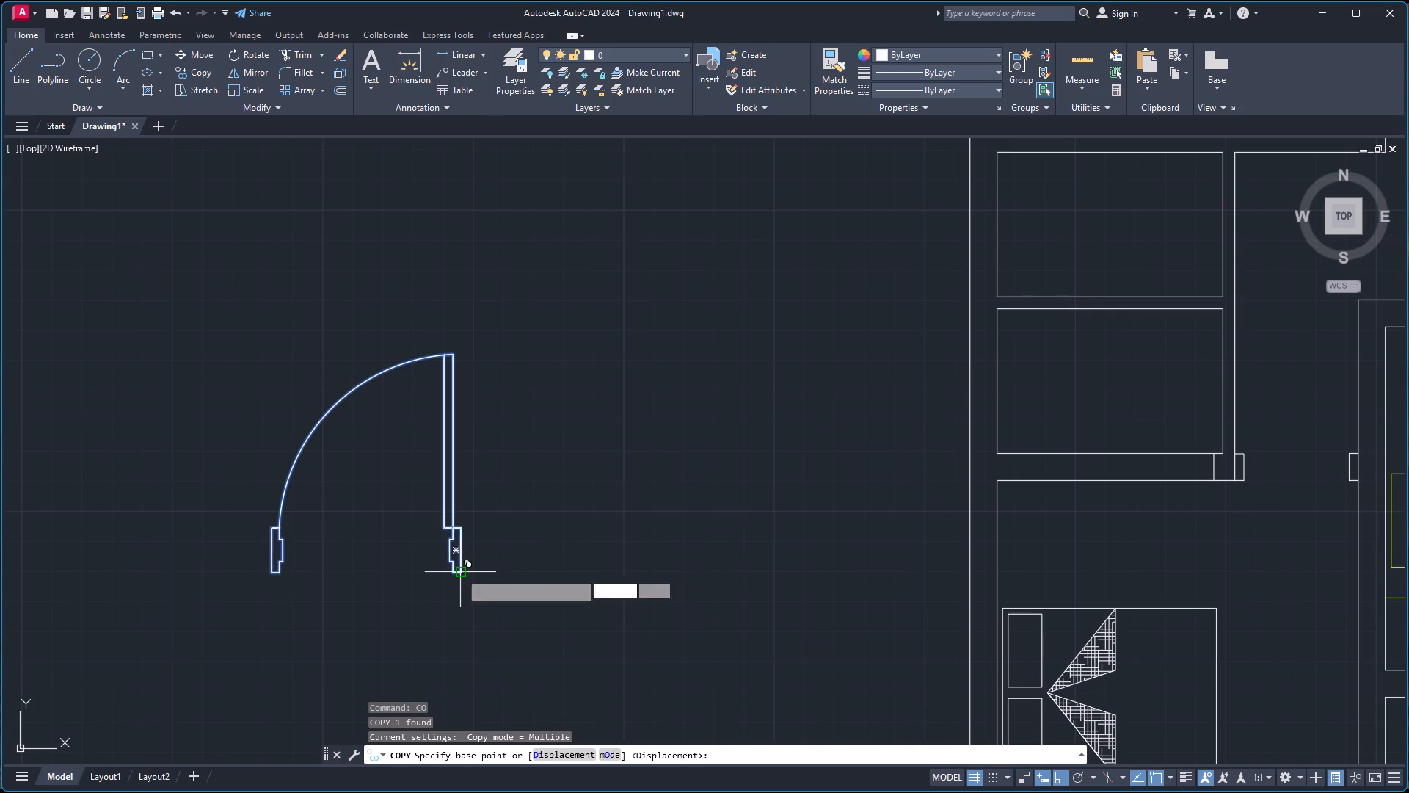
{"action": "scroll", "coordinate": [567, 514], "scroll_direction": "down", "scroll_amount": 4}
{"action": "scroll", "coordinate": [713, 450], "scroll_direction": "up", "scroll_amount": 3}
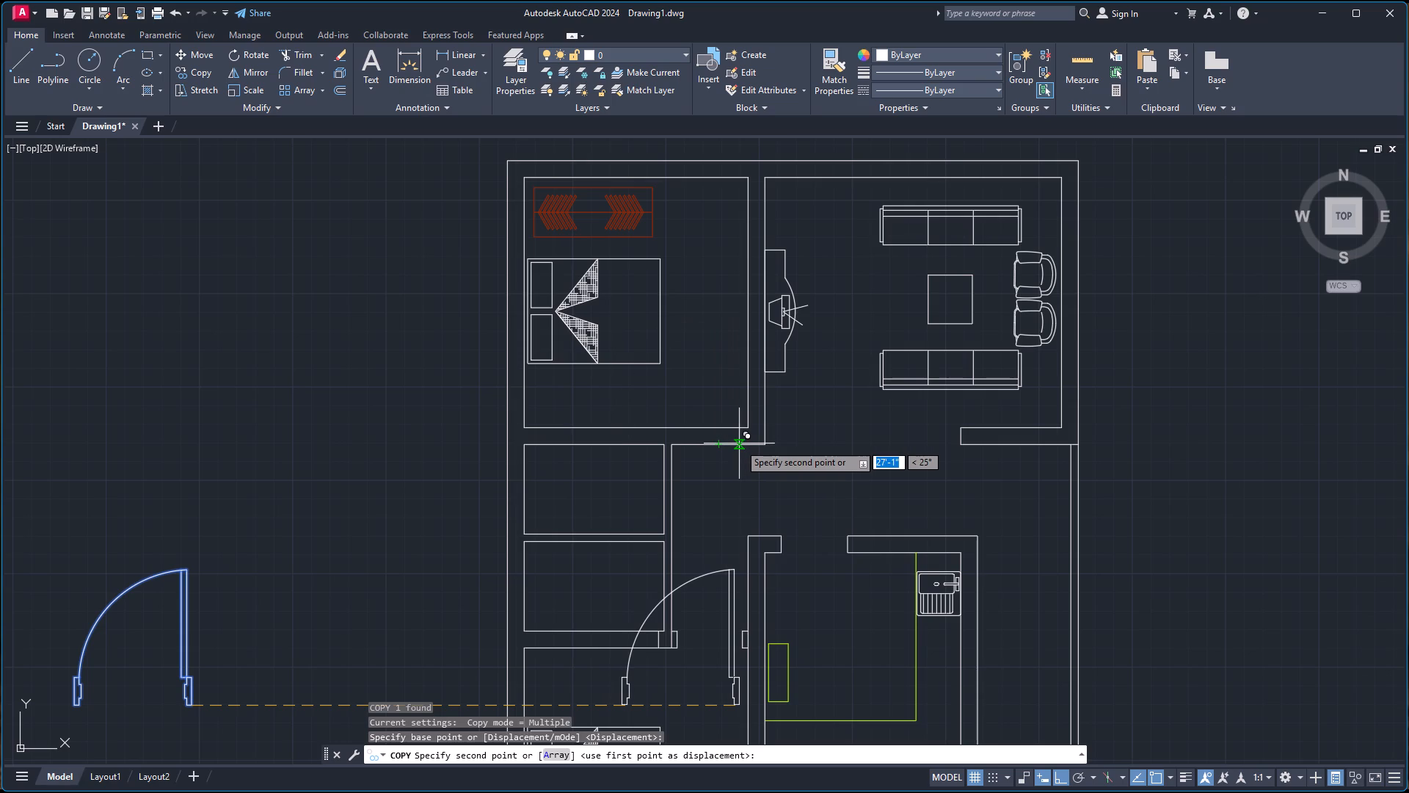
{"action": "scroll", "coordinate": [739, 444], "scroll_direction": "up", "scroll_amount": 1}
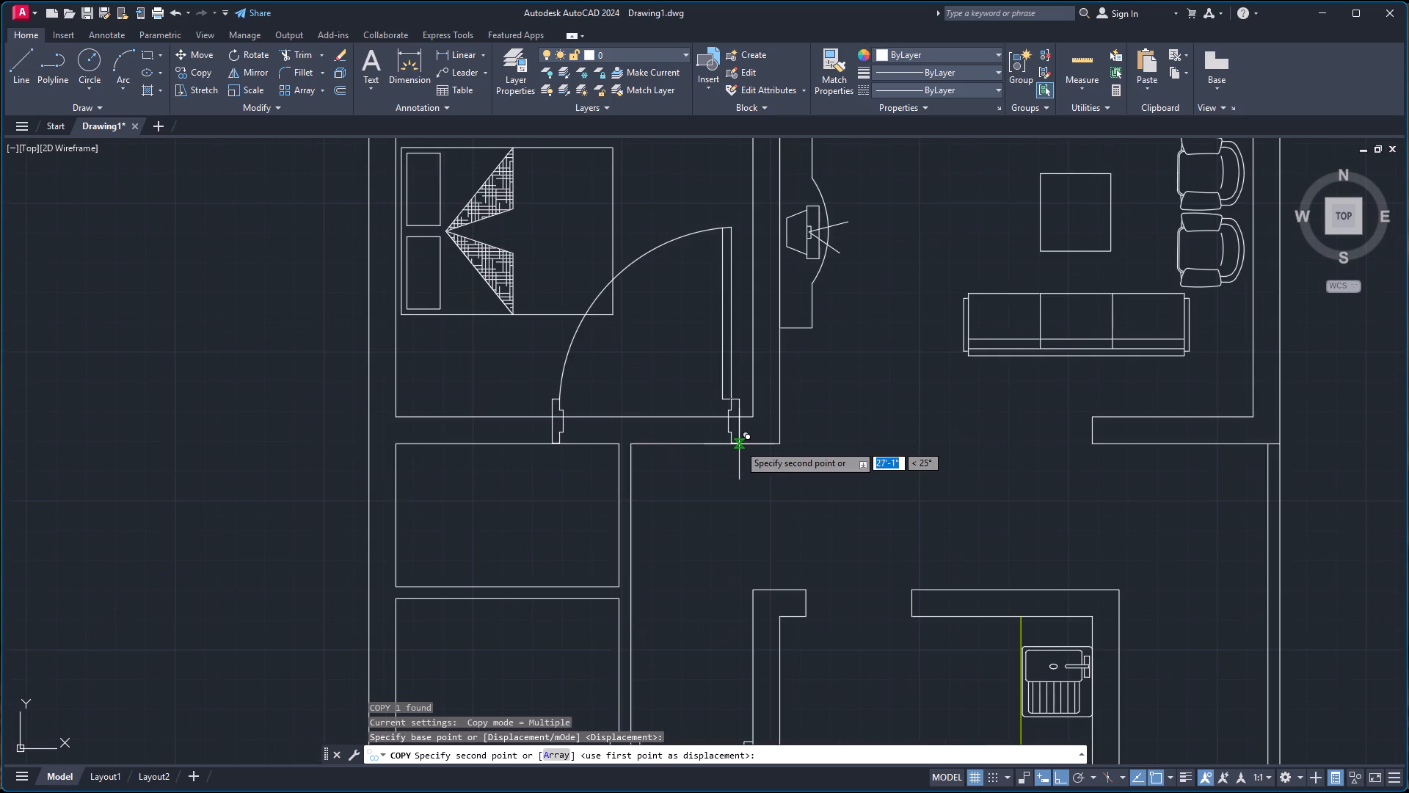
{"action": "scroll", "coordinate": [739, 444], "scroll_direction": "up", "scroll_amount": 2}
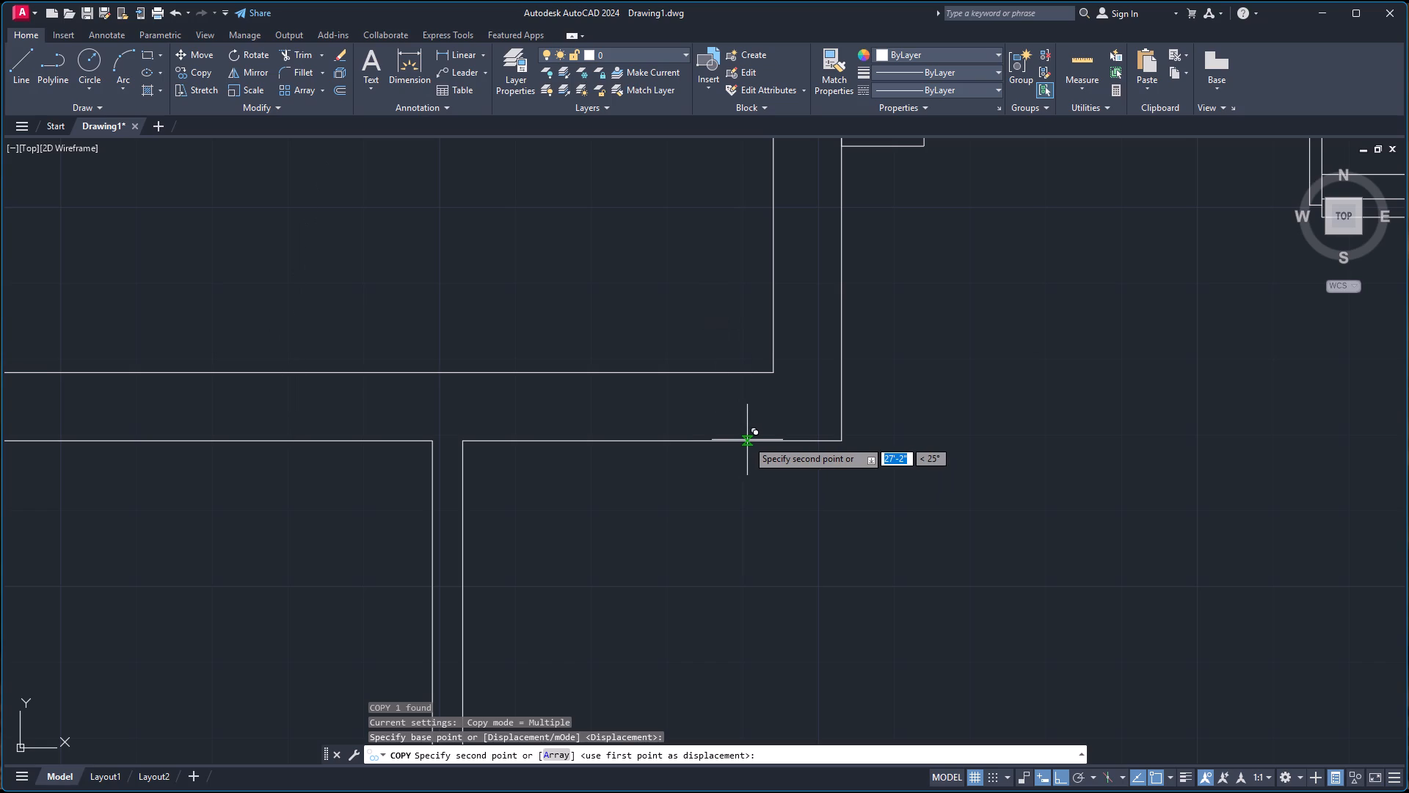
{"action": "left_click", "coordinate": [747, 440]}
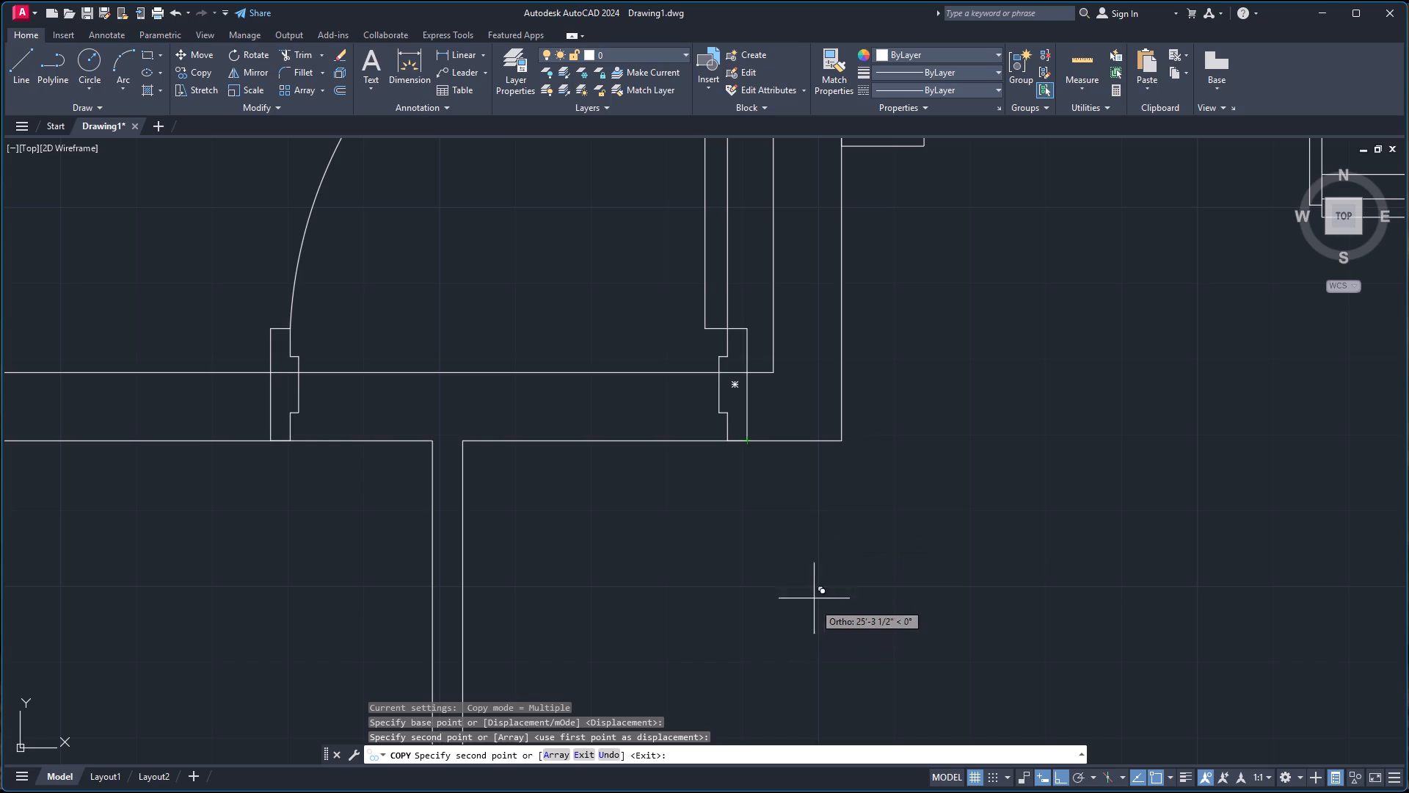
{"action": "key", "text": "Escape"}
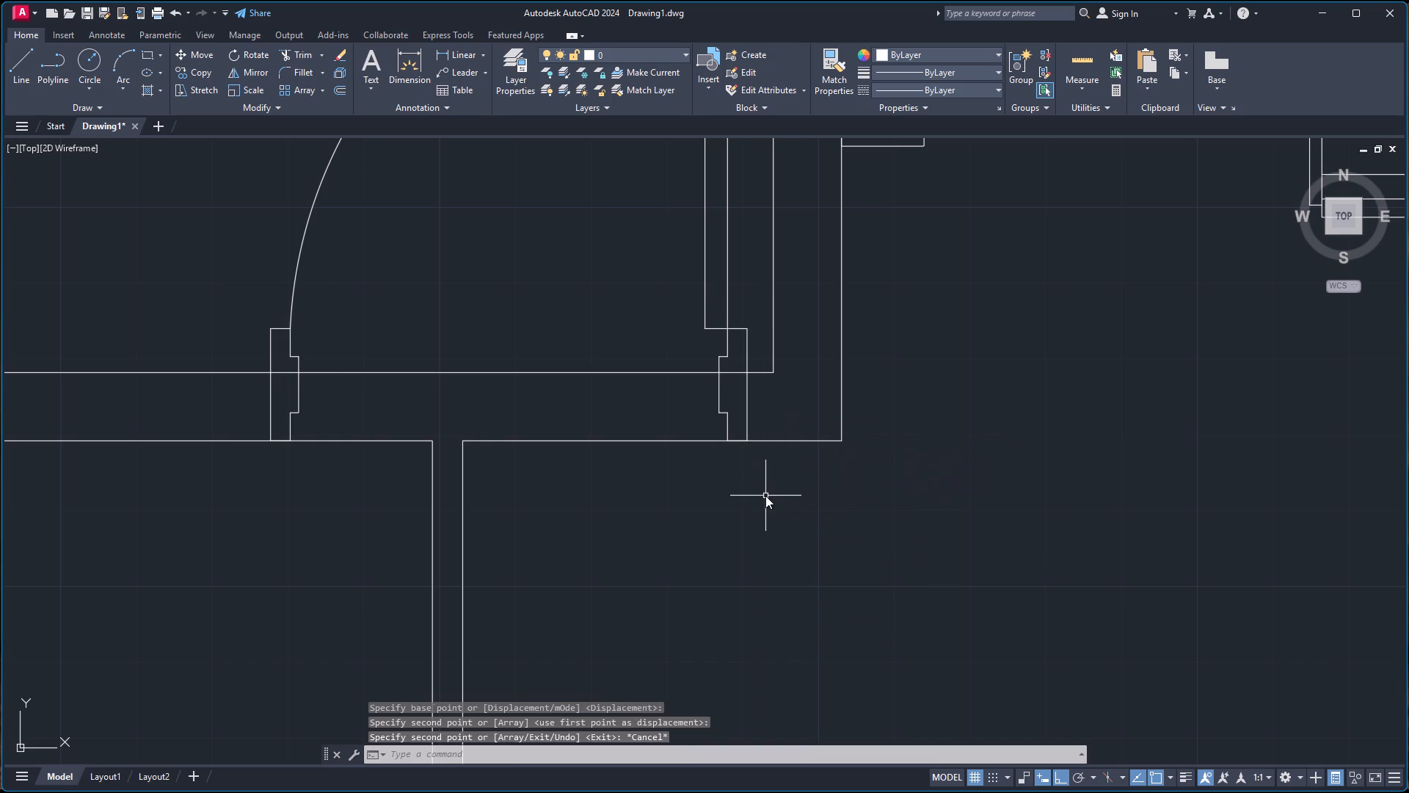
Scale the copied bedroom door down freehand about its lower-right corner so its jambs fit within the wall thickness.
{"action": "left_click", "coordinate": [747, 427]}
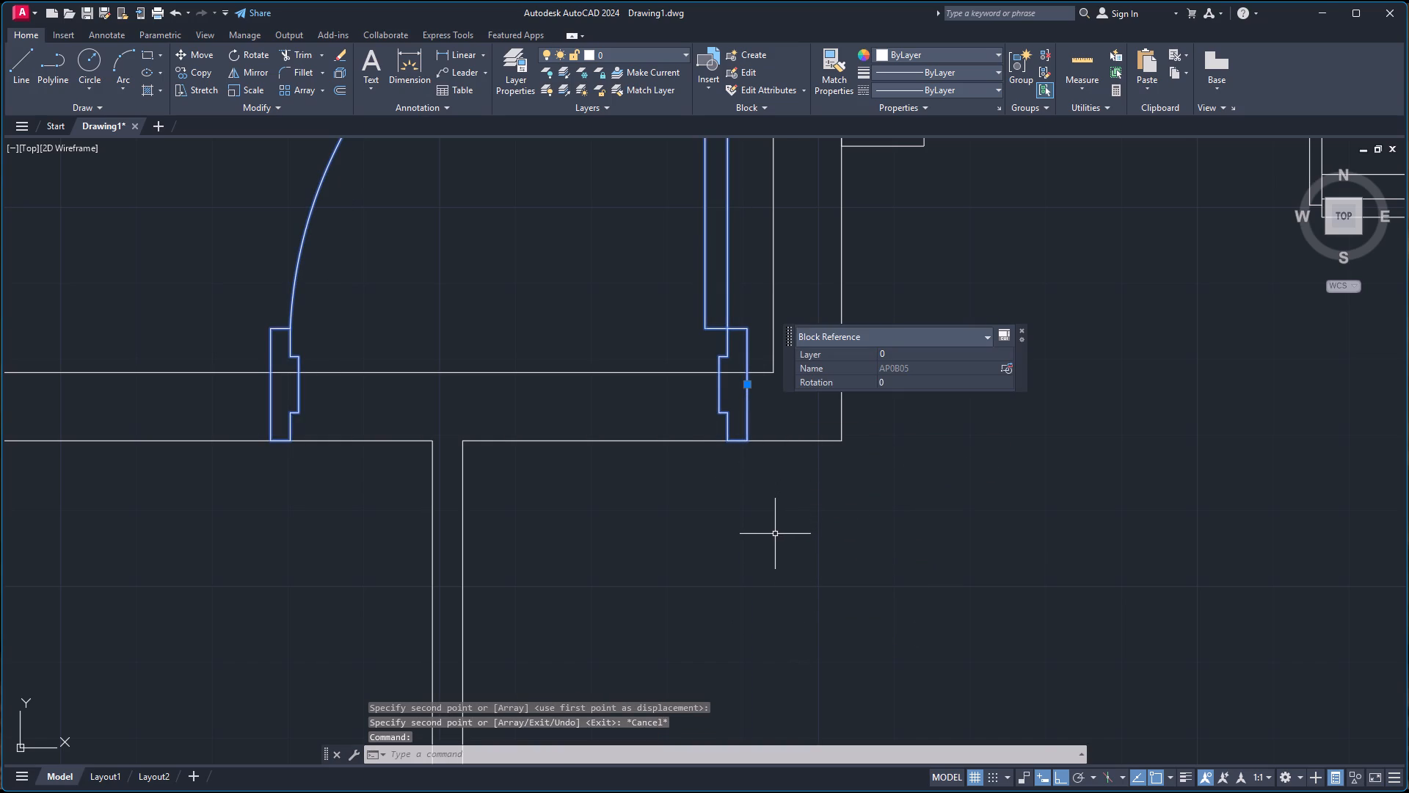
{"action": "type", "text": "sc"}
{"action": "key", "text": "Return"}
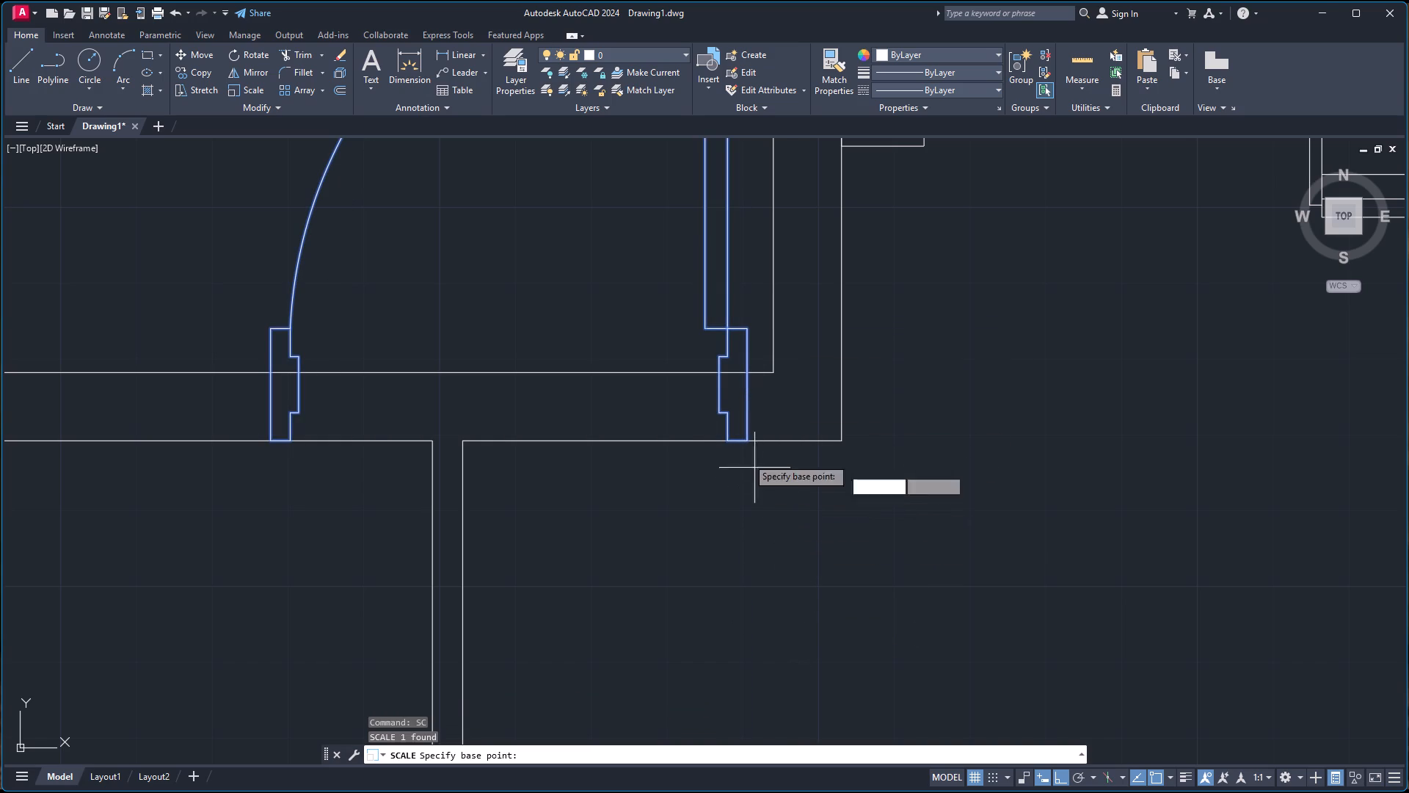
{"action": "scroll", "coordinate": [751, 439], "scroll_direction": "up", "scroll_amount": 4}
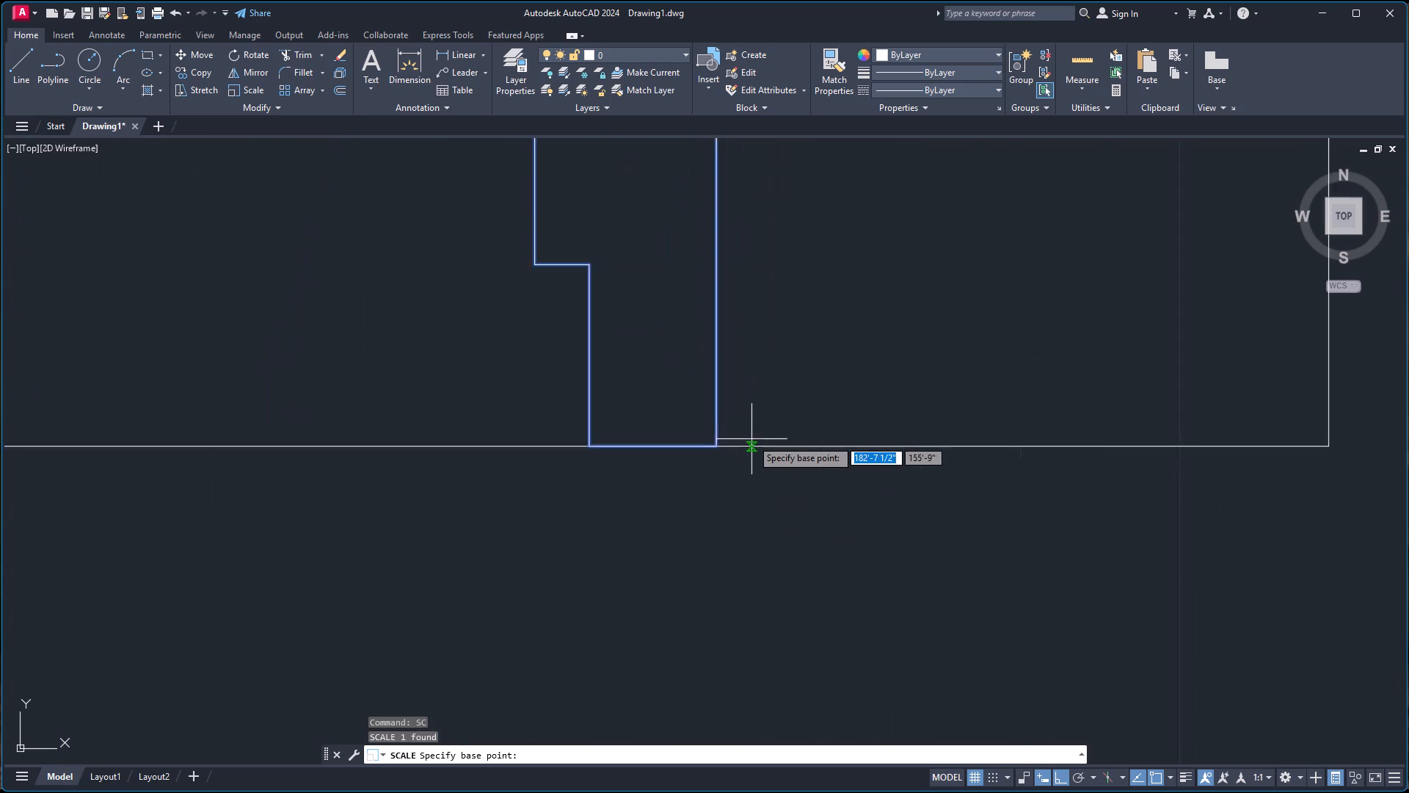
{"action": "scroll", "coordinate": [751, 439], "scroll_direction": "up", "scroll_amount": 2}
{"action": "scroll", "coordinate": [681, 449], "scroll_direction": "down", "scroll_amount": 5}
{"action": "left_click", "coordinate": [674, 446]}
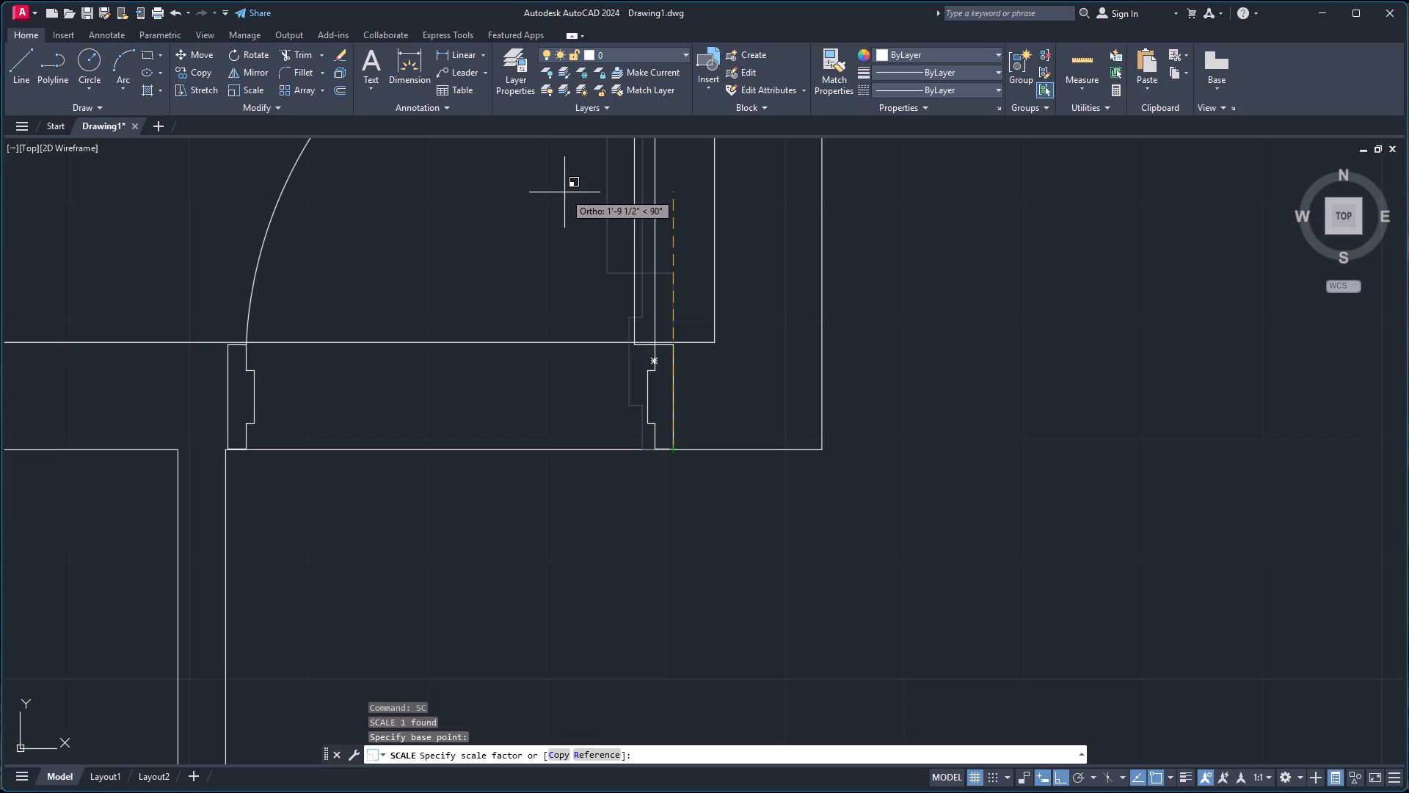
{"action": "scroll", "coordinate": [564, 192], "scroll_direction": "up", "scroll_amount": 1}
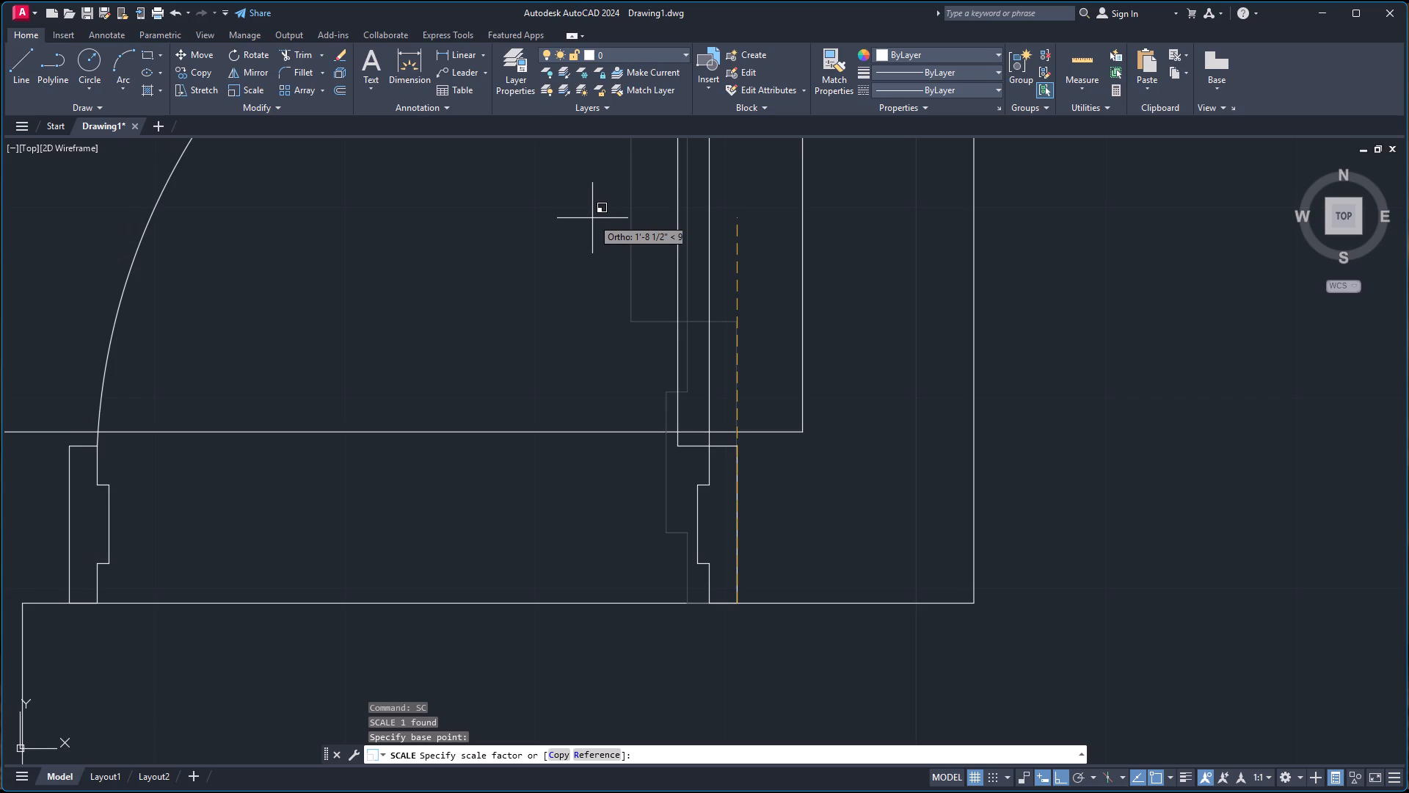
{"action": "left_click", "coordinate": [592, 218]}
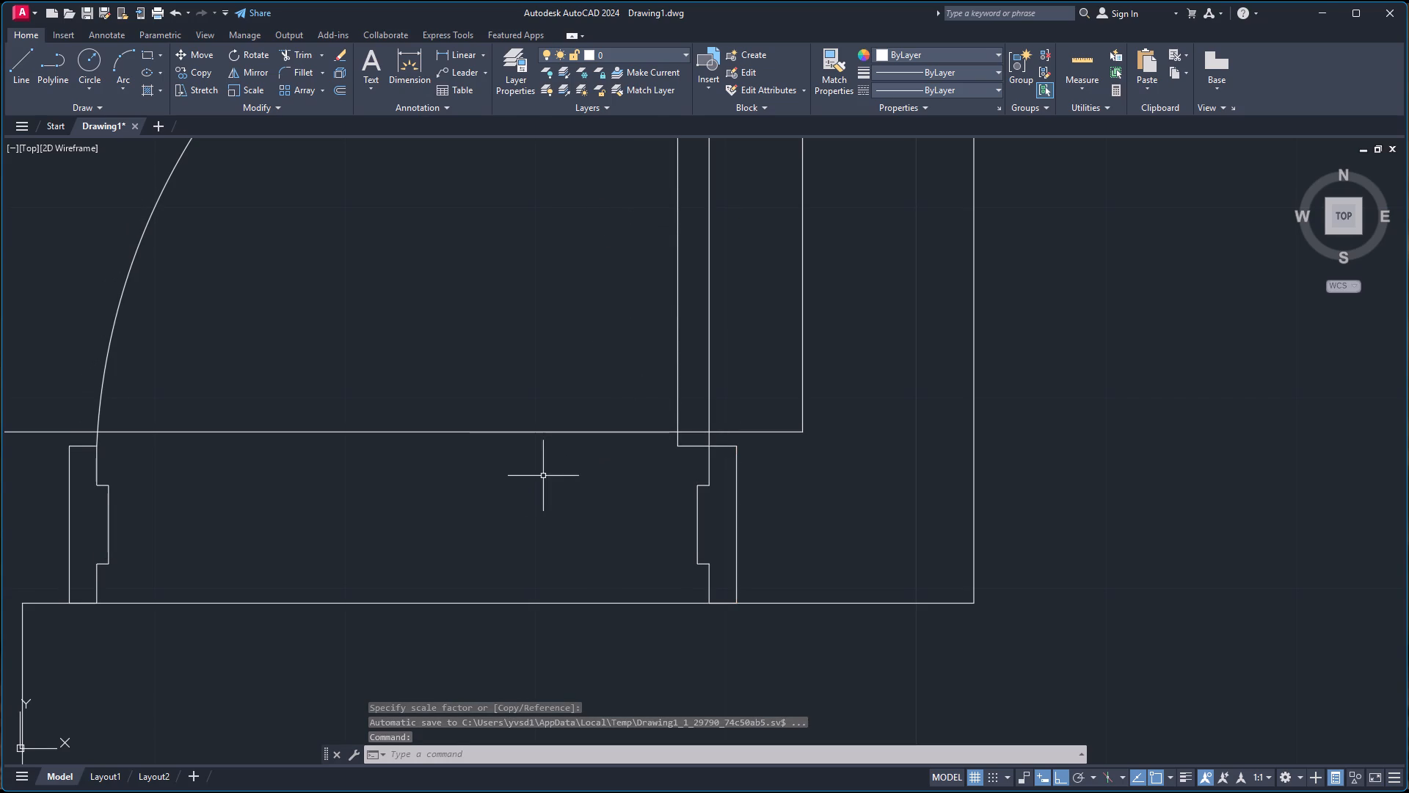
Draw a vertical line across the wall thickness along the outer edge of the bedroom door's right jamb.
{"action": "scroll", "coordinate": [562, 486], "scroll_direction": "down", "scroll_amount": 3}
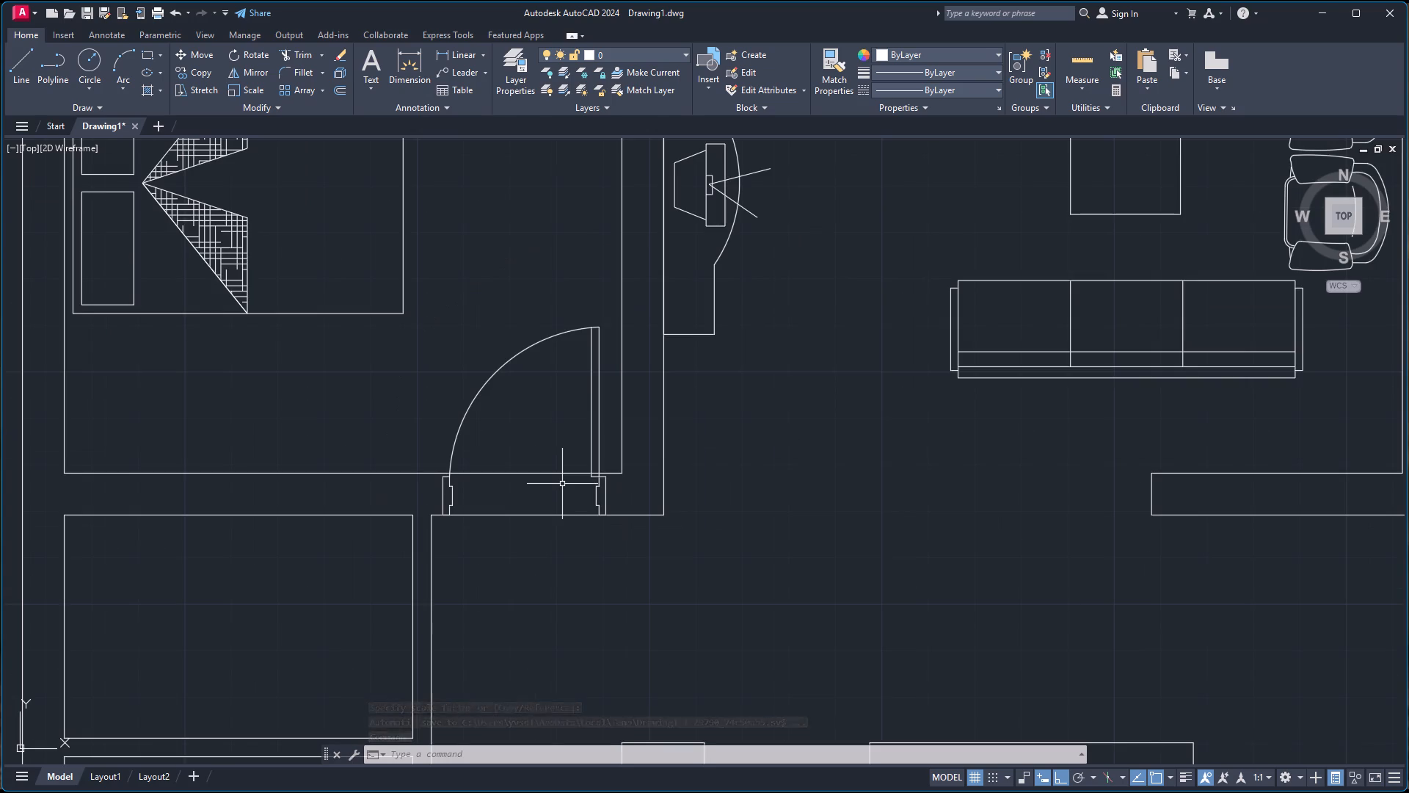
{"action": "key", "text": "l"}
{"action": "key", "text": "Return"}
{"action": "scroll", "coordinate": [569, 482], "scroll_direction": "up", "scroll_amount": 4}
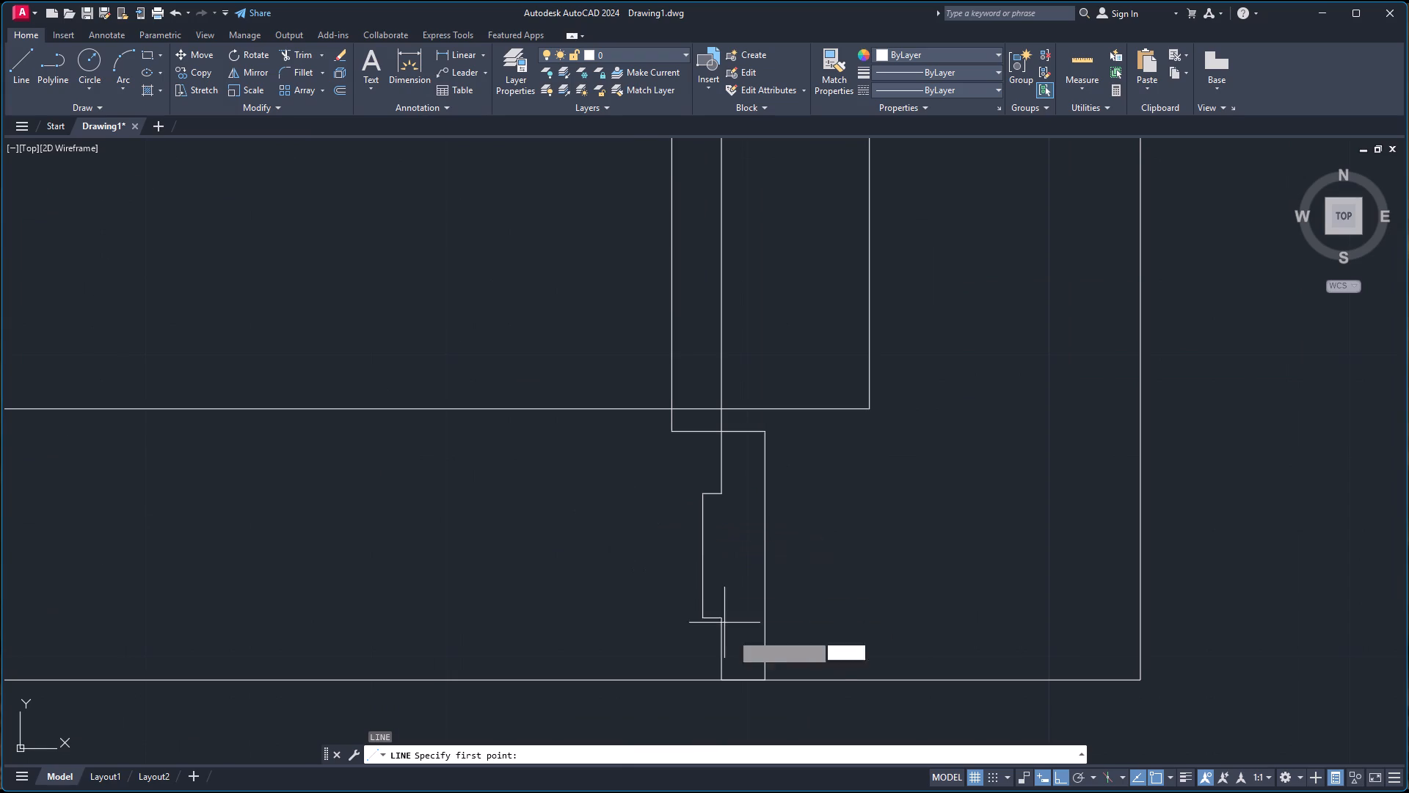
{"action": "left_click", "coordinate": [765, 677]}
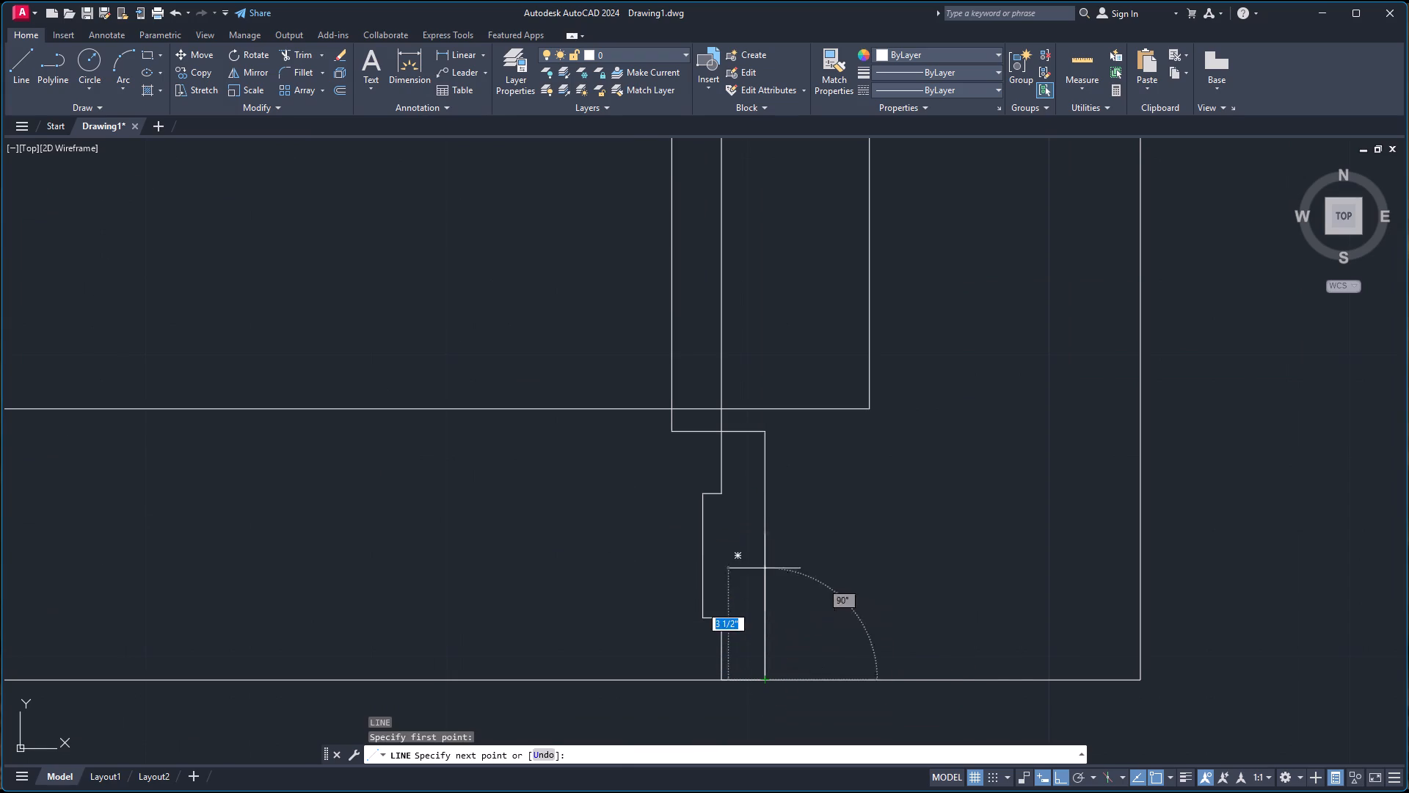
{"action": "left_click", "coordinate": [764, 412]}
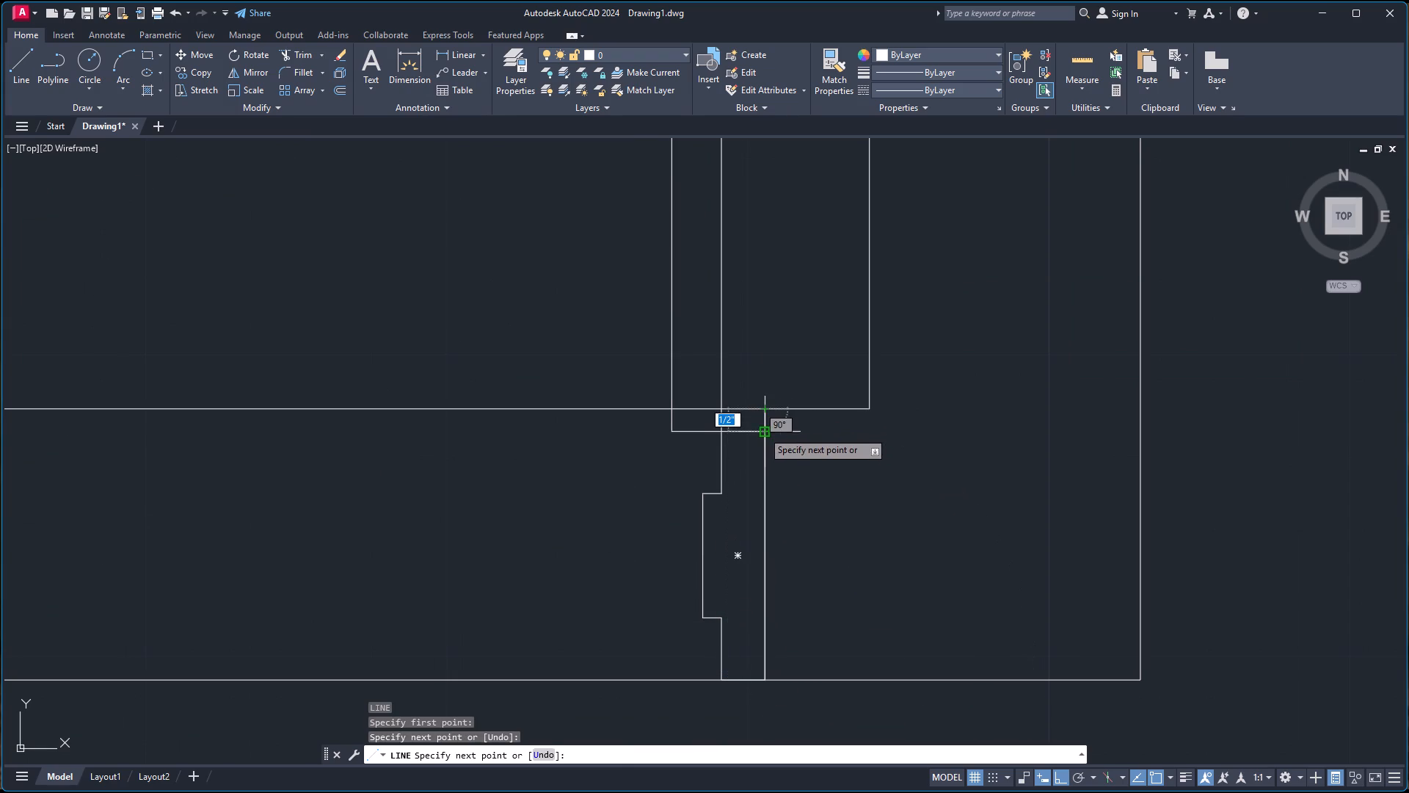
{"action": "key", "text": "space"}
Draw a vertical line across the wall thickness along the outer edge of the bedroom door's left jamb.
{"action": "scroll", "coordinate": [274, 485], "scroll_direction": "down", "scroll_amount": 2}
{"action": "scroll", "coordinate": [147, 526], "scroll_direction": "up", "scroll_amount": 2}
{"action": "scroll", "coordinate": [16, 551], "scroll_direction": "down", "scroll_amount": 5}
{"action": "scroll", "coordinate": [26, 424], "scroll_direction": "down", "scroll_amount": 3}
{"action": "scroll", "coordinate": [15, 546], "scroll_direction": "down", "scroll_amount": 2}
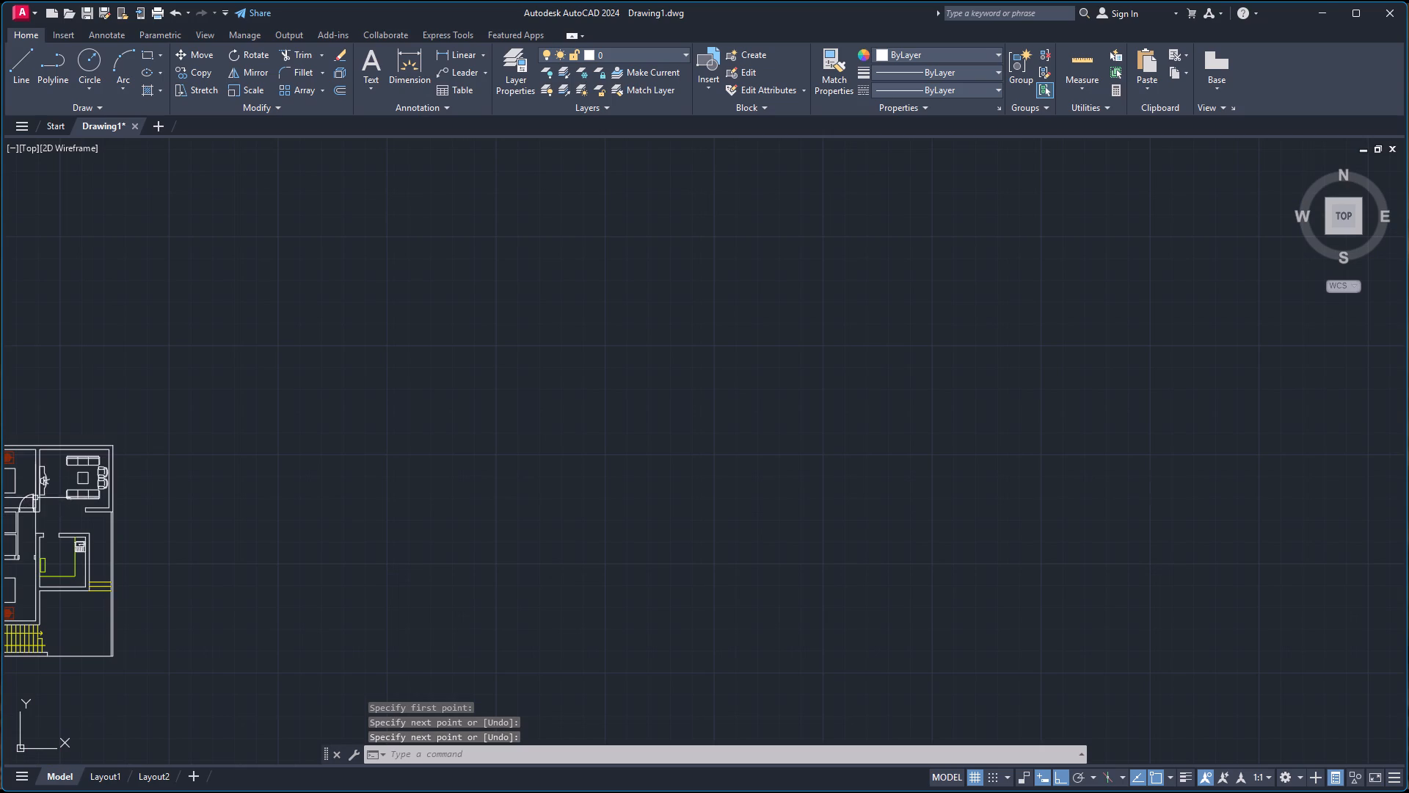
{"action": "scroll", "coordinate": [4, 492], "scroll_direction": "up", "scroll_amount": 7}
{"action": "scroll", "coordinate": [164, 610], "scroll_direction": "down", "scroll_amount": 2}
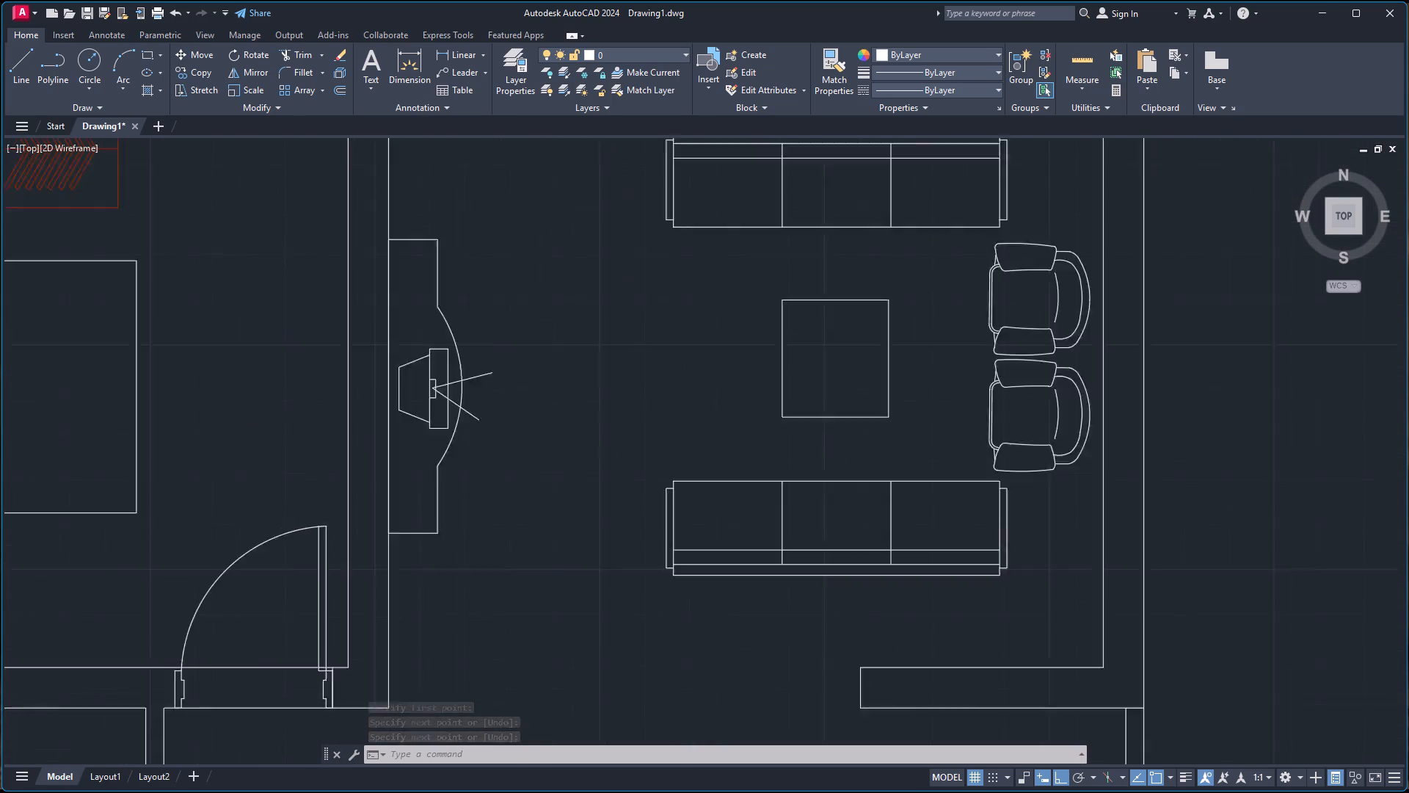
{"action": "scroll", "coordinate": [164, 610], "scroll_direction": "down", "scroll_amount": 1}
{"action": "scroll", "coordinate": [161, 659], "scroll_direction": "up", "scroll_amount": 7}
{"action": "key", "text": "space"}
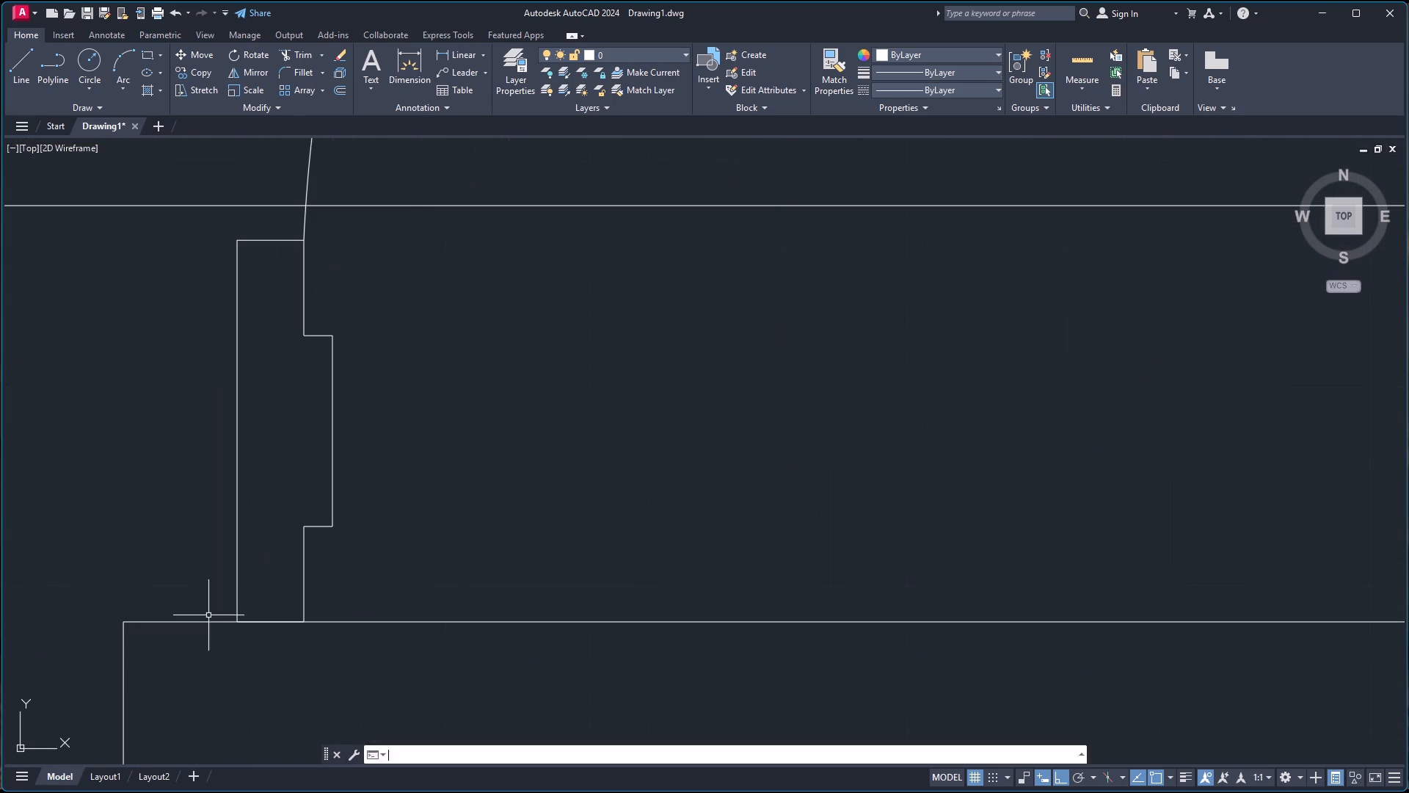
{"action": "left_click", "coordinate": [237, 623]}
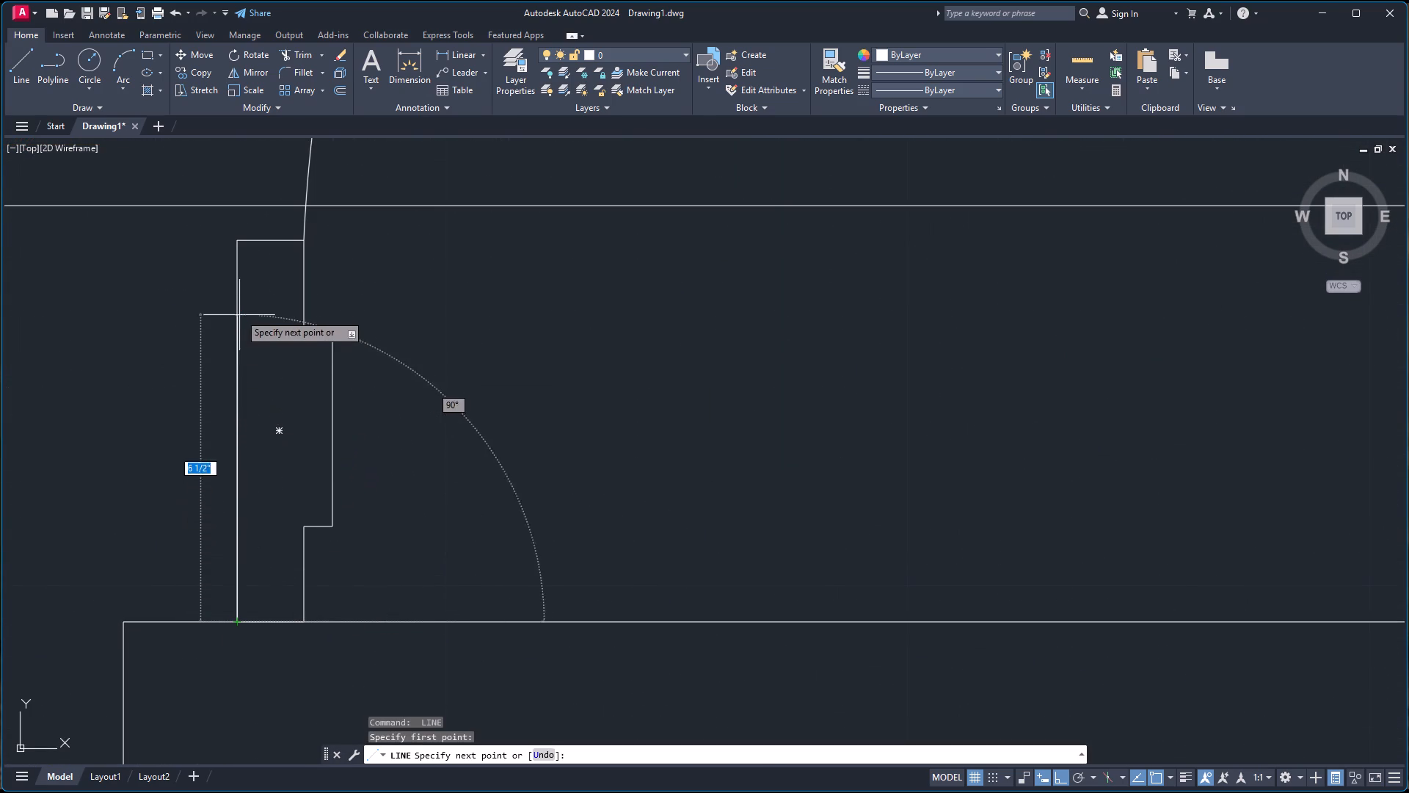
{"action": "left_click", "coordinate": [240, 206]}
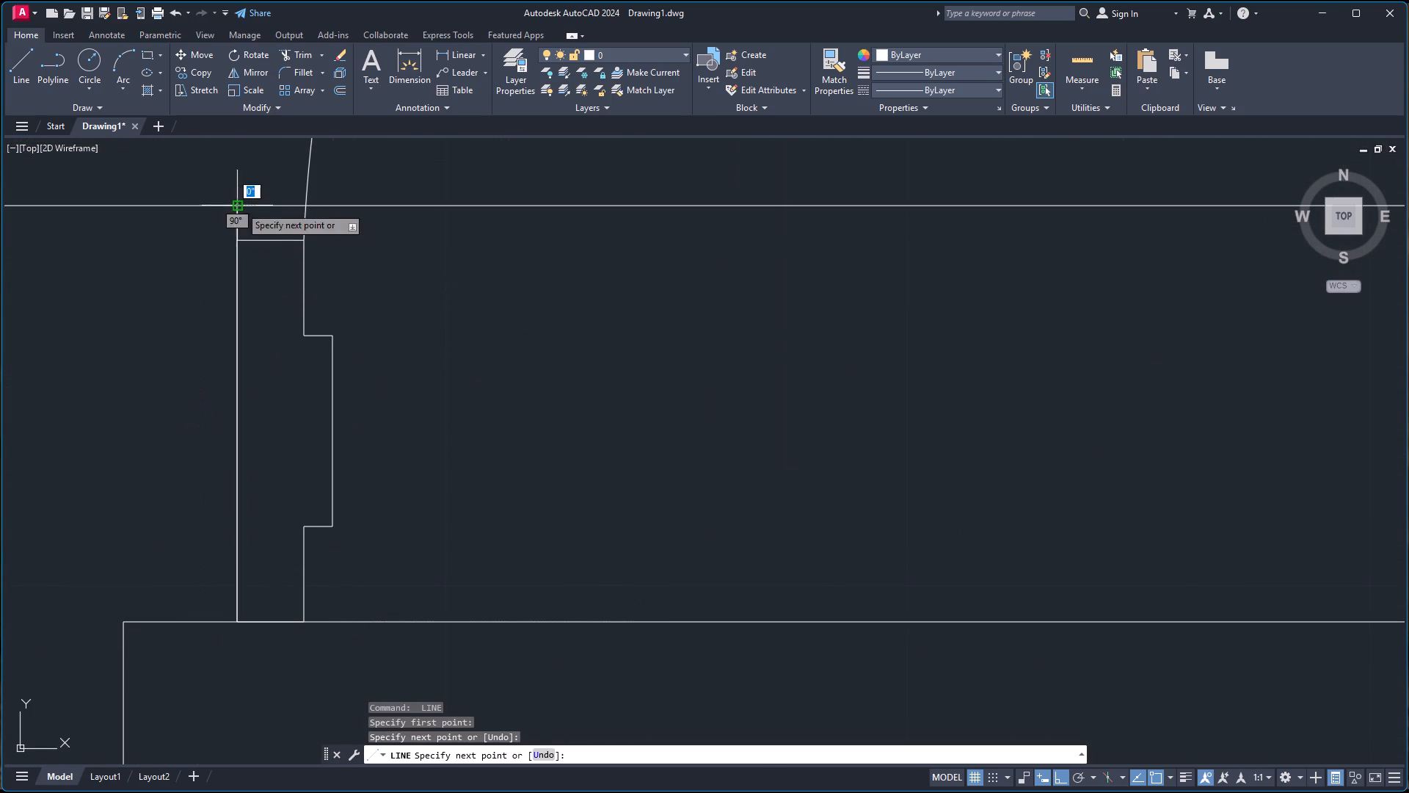
{"action": "key", "text": "space"}
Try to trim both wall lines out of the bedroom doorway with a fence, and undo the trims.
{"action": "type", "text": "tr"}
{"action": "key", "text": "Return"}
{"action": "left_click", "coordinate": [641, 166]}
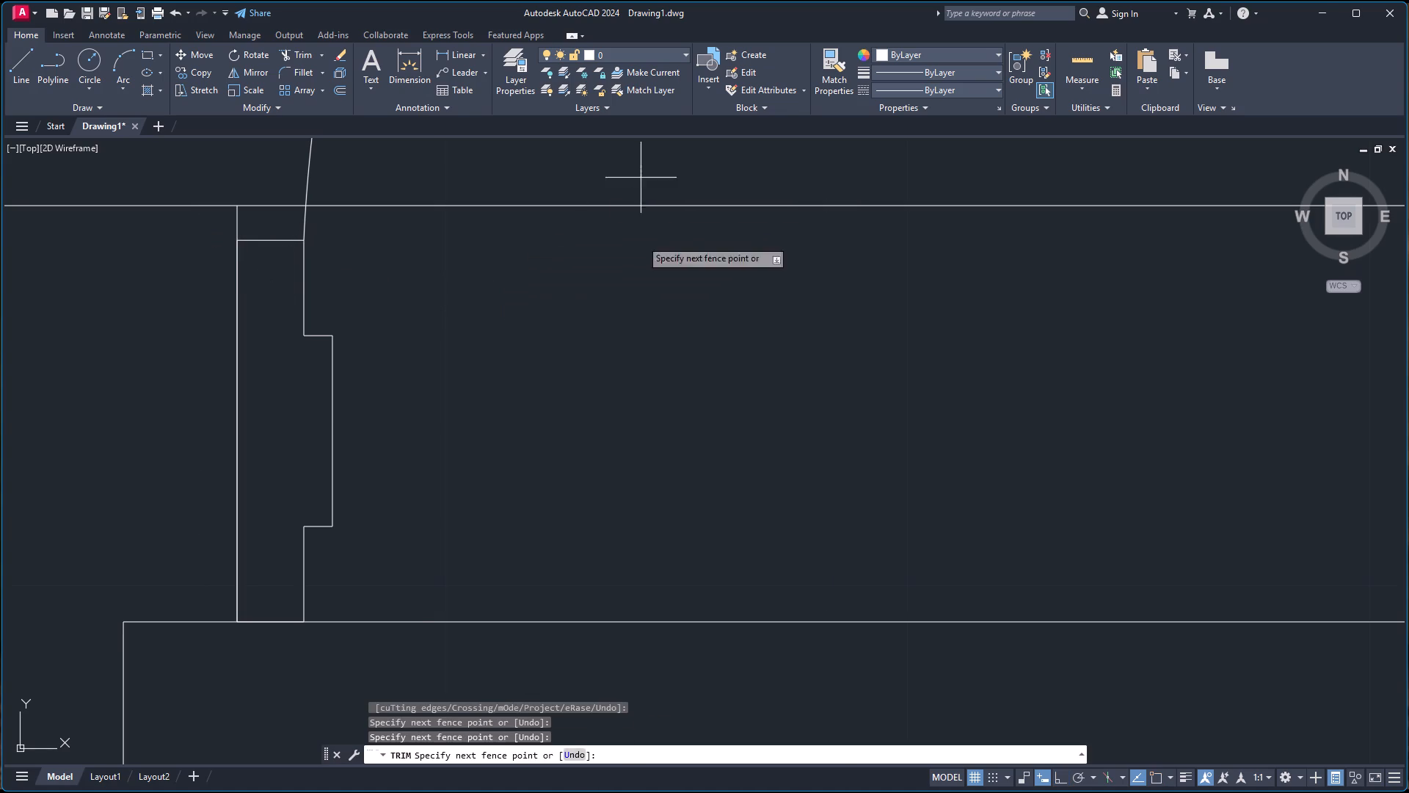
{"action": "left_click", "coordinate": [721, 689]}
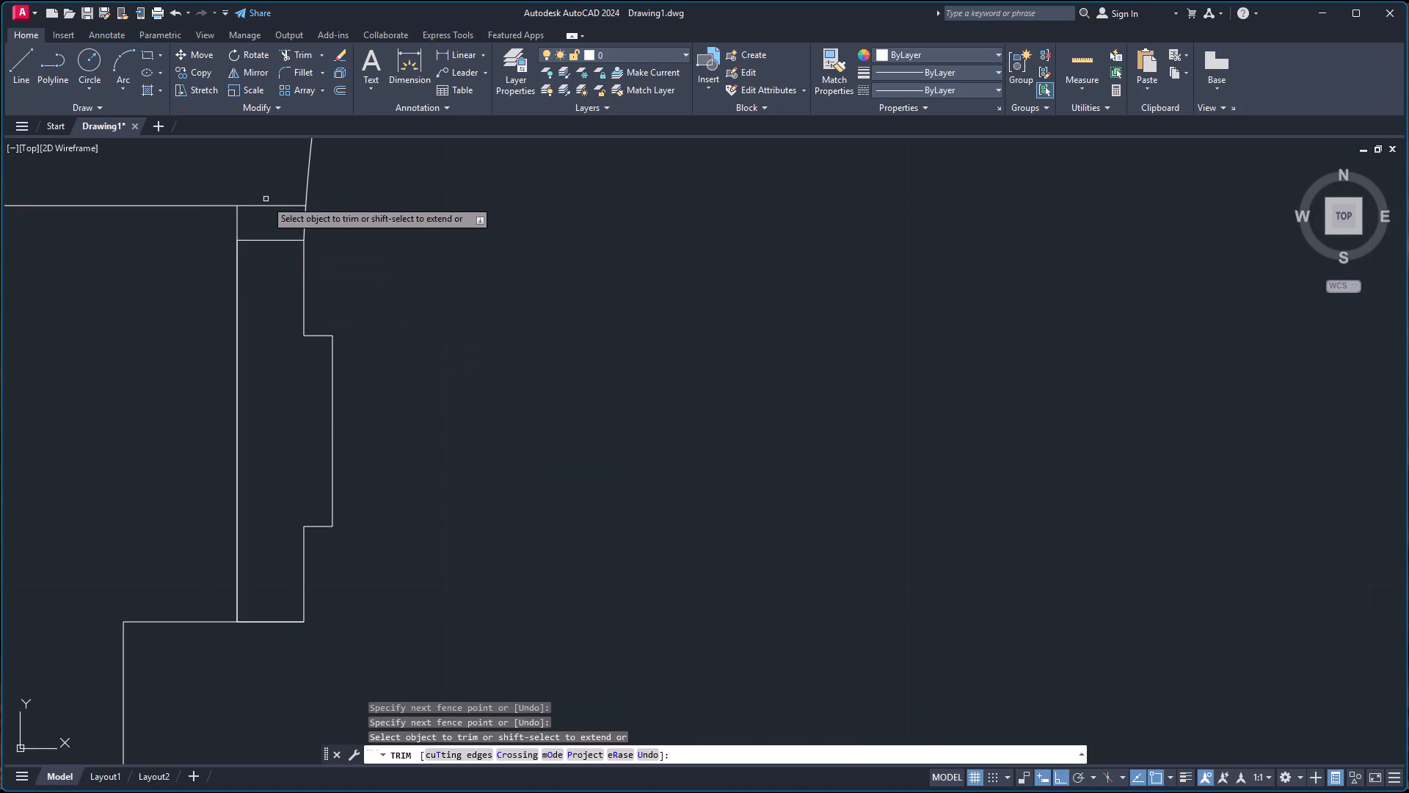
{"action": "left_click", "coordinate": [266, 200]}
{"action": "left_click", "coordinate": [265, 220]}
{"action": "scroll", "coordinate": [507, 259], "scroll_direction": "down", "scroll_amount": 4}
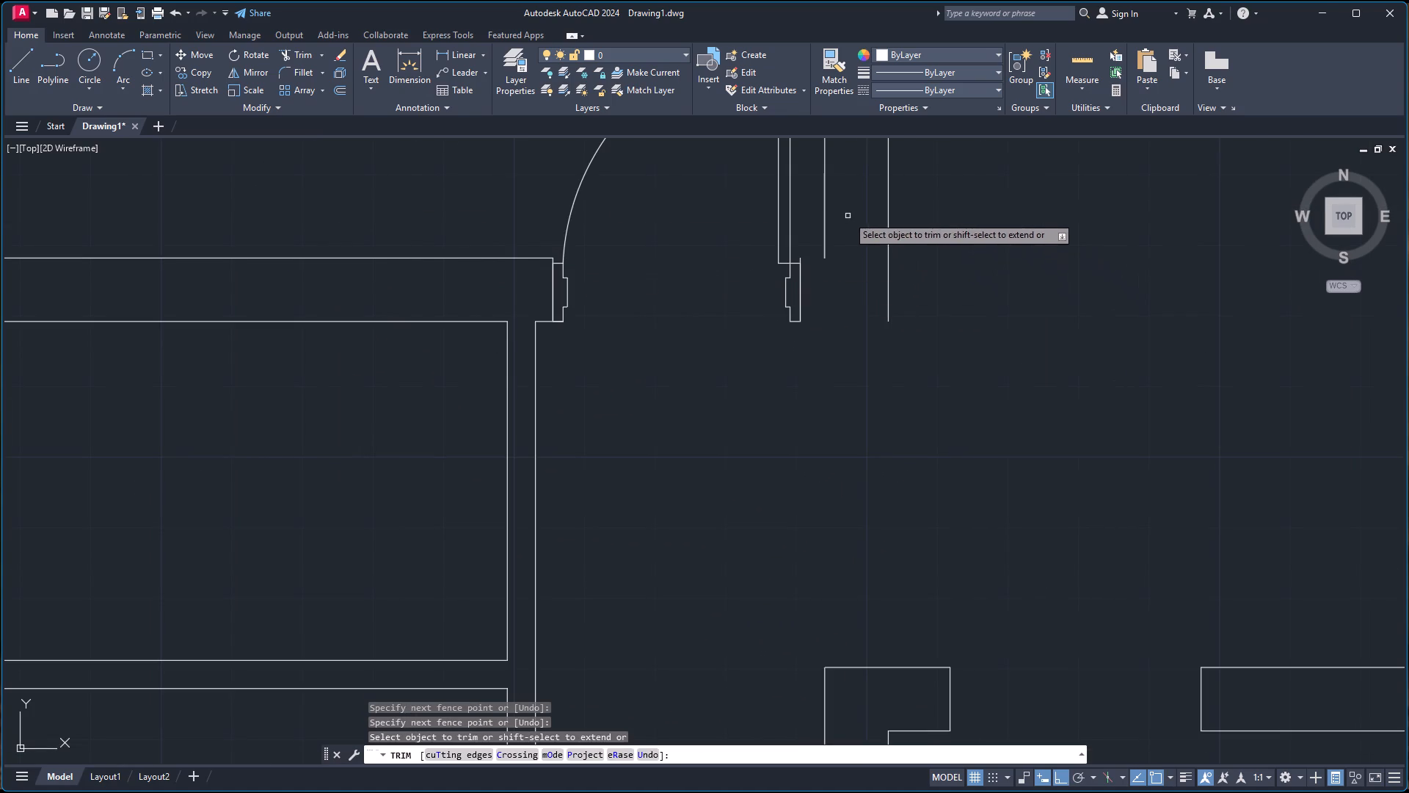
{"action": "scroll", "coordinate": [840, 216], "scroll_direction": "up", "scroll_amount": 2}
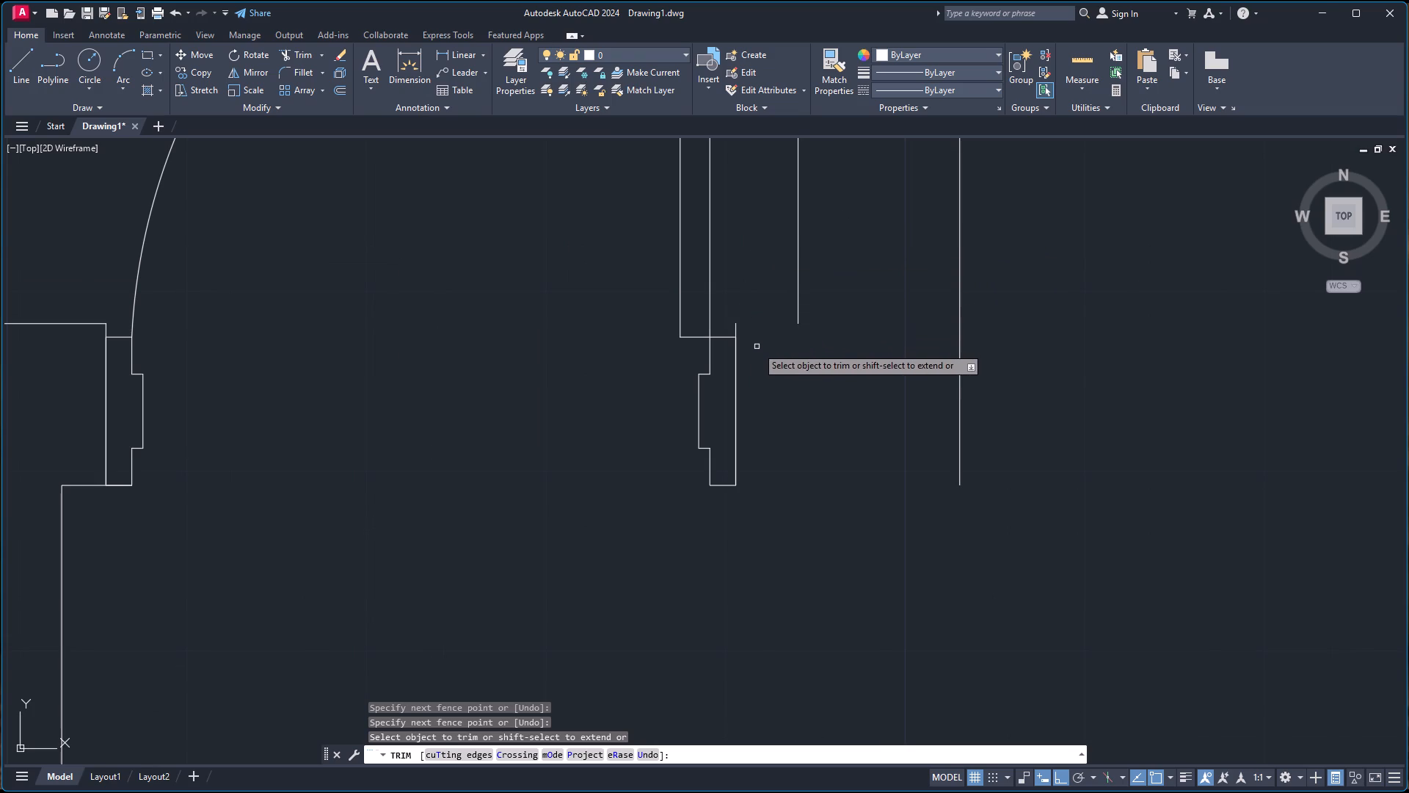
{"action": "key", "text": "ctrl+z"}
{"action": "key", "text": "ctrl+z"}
Trim both wall lines between the bedroom door's jambs and remove the upper line's leftovers above the left and right jambs.
{"action": "scroll", "coordinate": [892, 362], "scroll_direction": "down", "scroll_amount": 3}
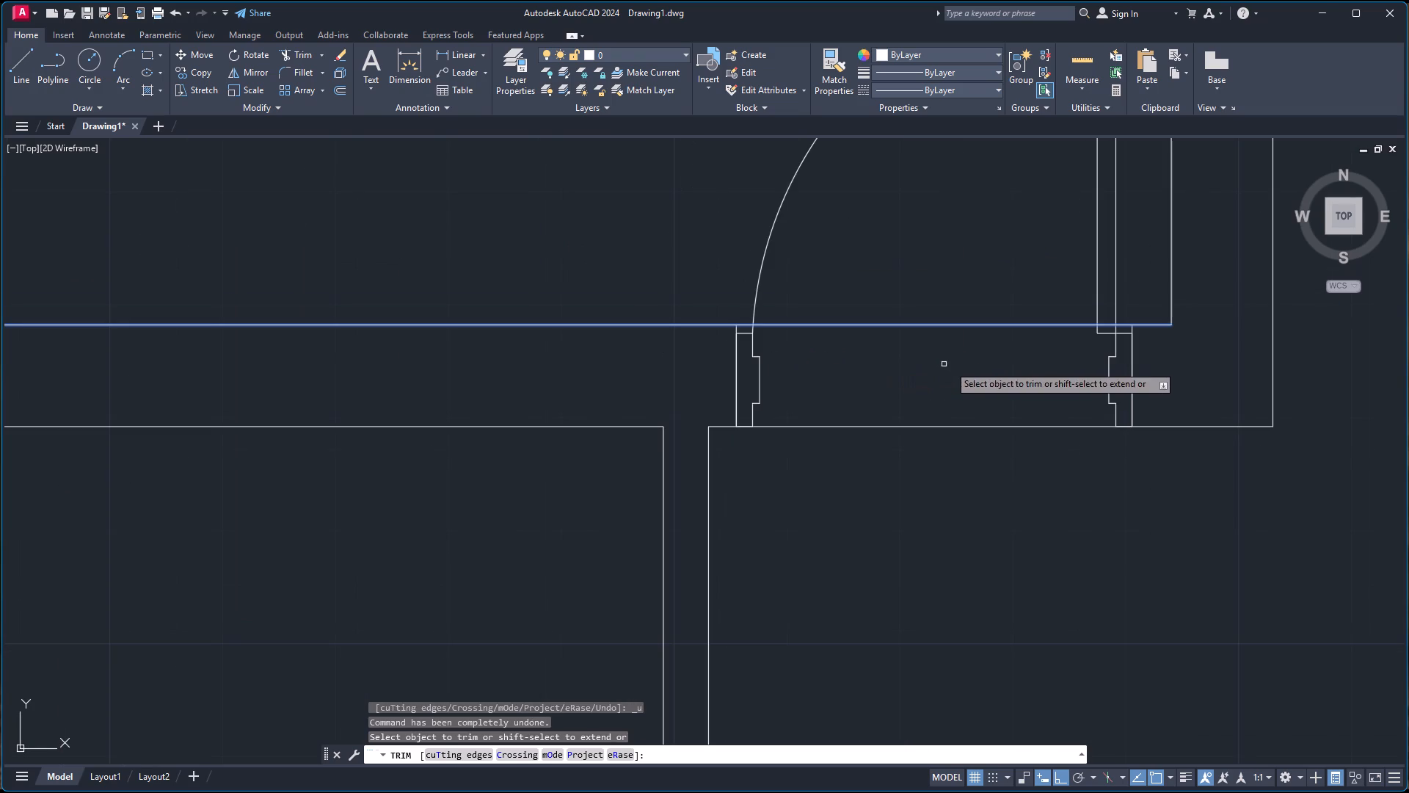
{"action": "left_click", "coordinate": [984, 438]}
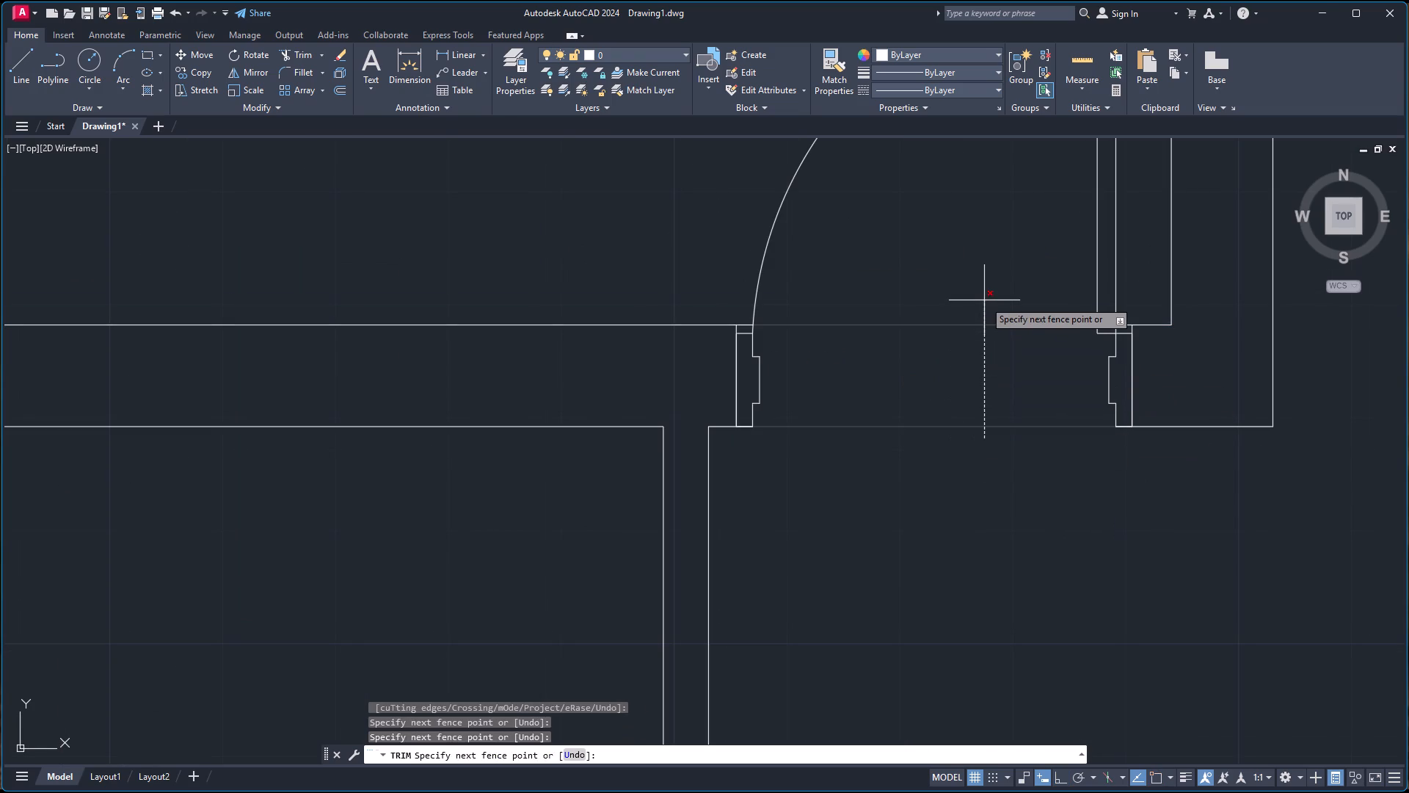
{"action": "left_click", "coordinate": [984, 300]}
{"action": "left_click", "coordinate": [745, 326]}
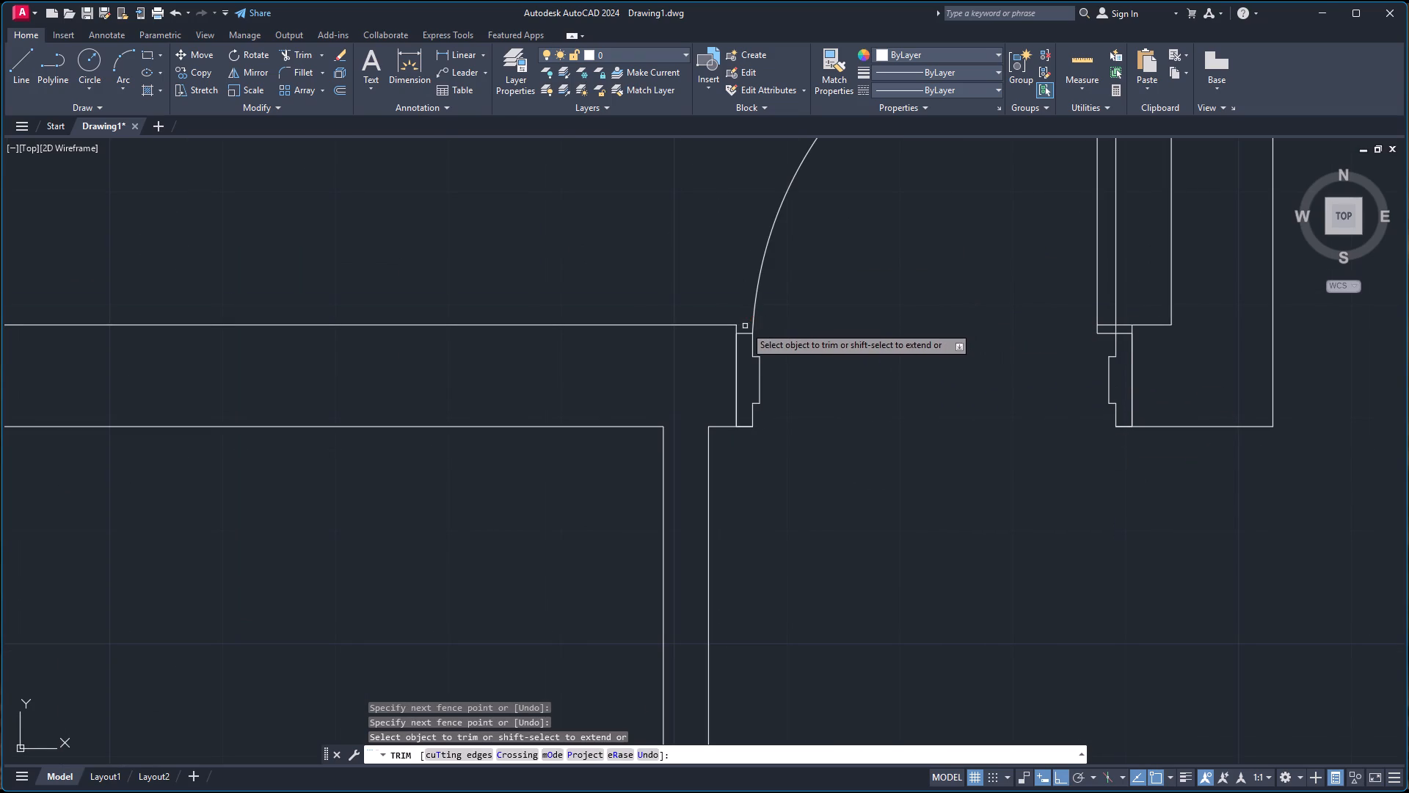
{"action": "left_click", "coordinate": [1108, 324]}
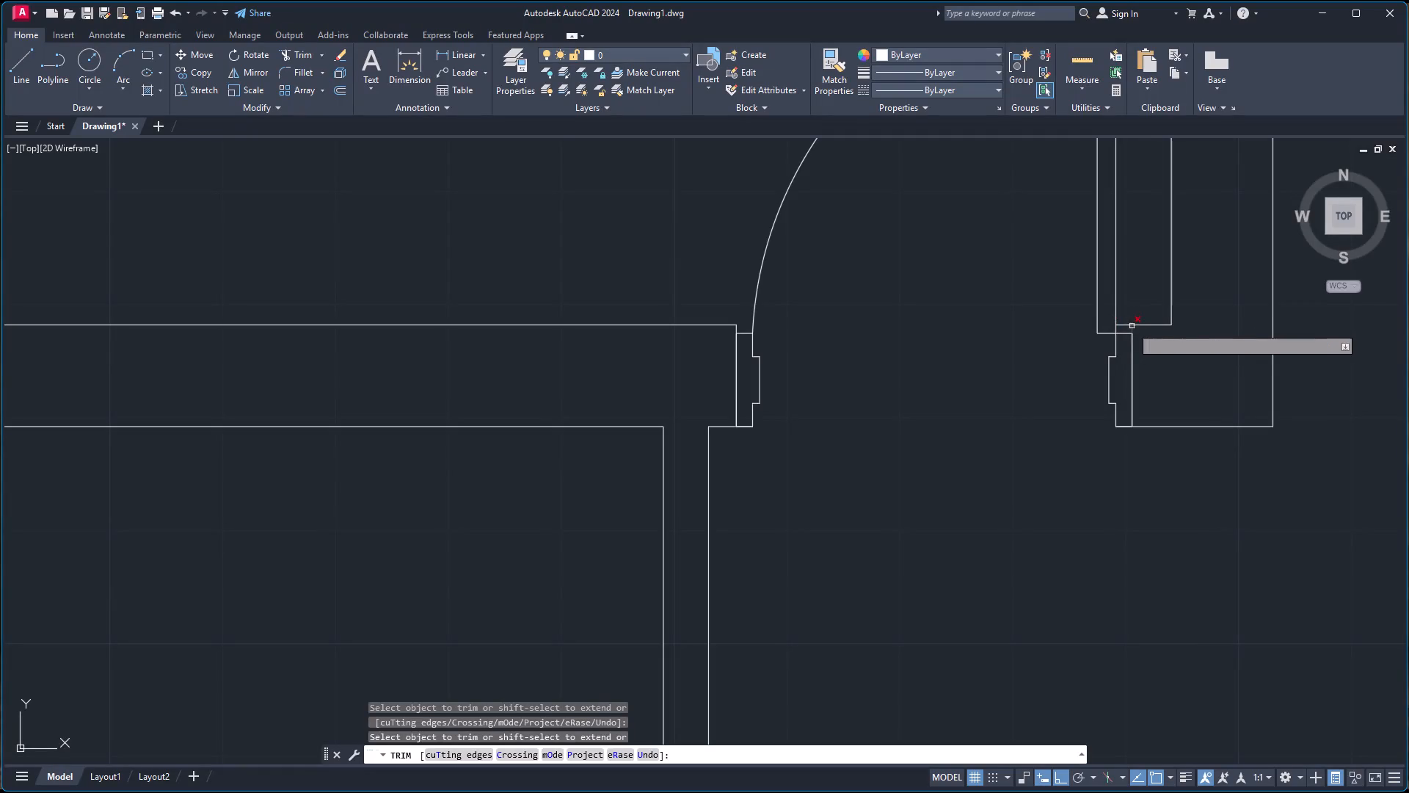
{"action": "left_click", "coordinate": [1125, 323]}
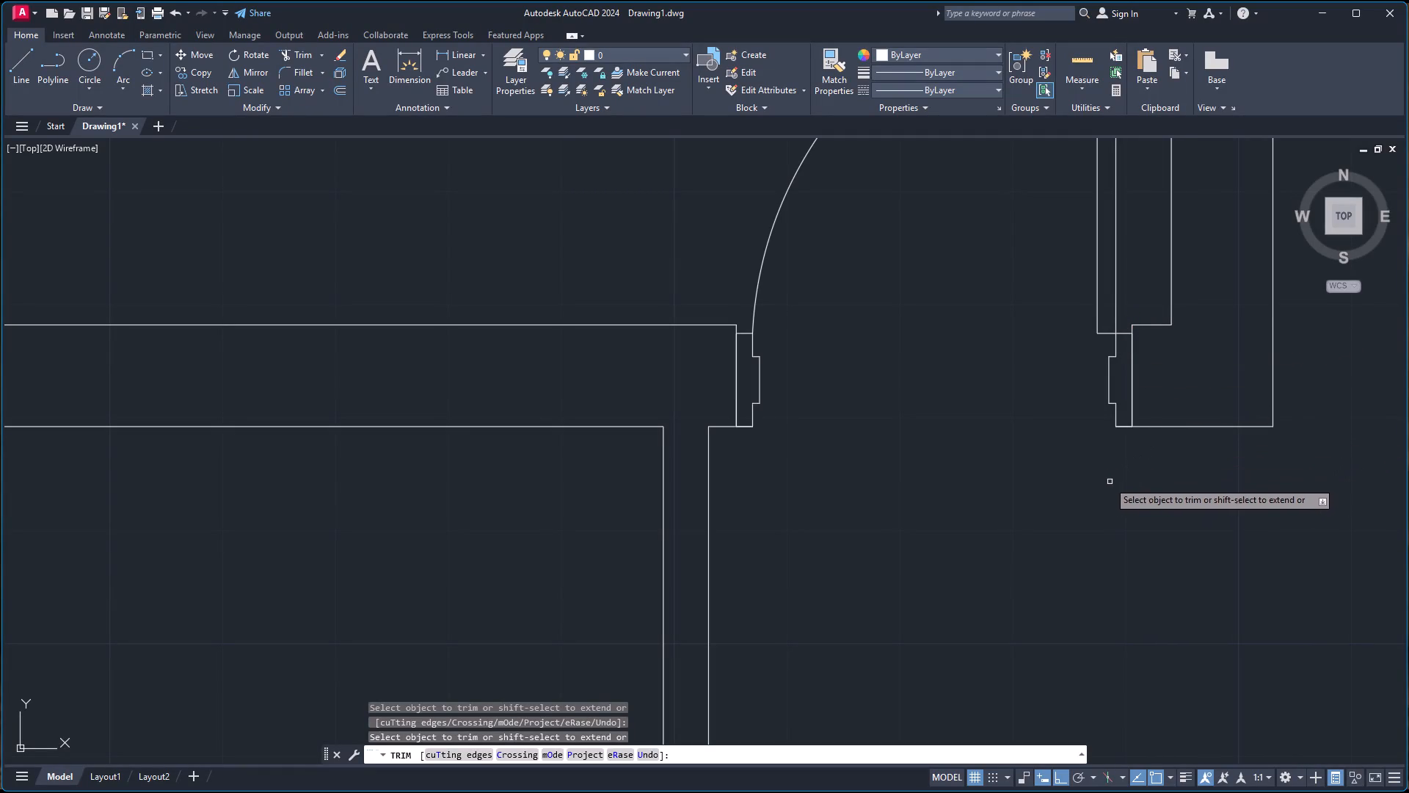
{"action": "key", "text": "Escape"}
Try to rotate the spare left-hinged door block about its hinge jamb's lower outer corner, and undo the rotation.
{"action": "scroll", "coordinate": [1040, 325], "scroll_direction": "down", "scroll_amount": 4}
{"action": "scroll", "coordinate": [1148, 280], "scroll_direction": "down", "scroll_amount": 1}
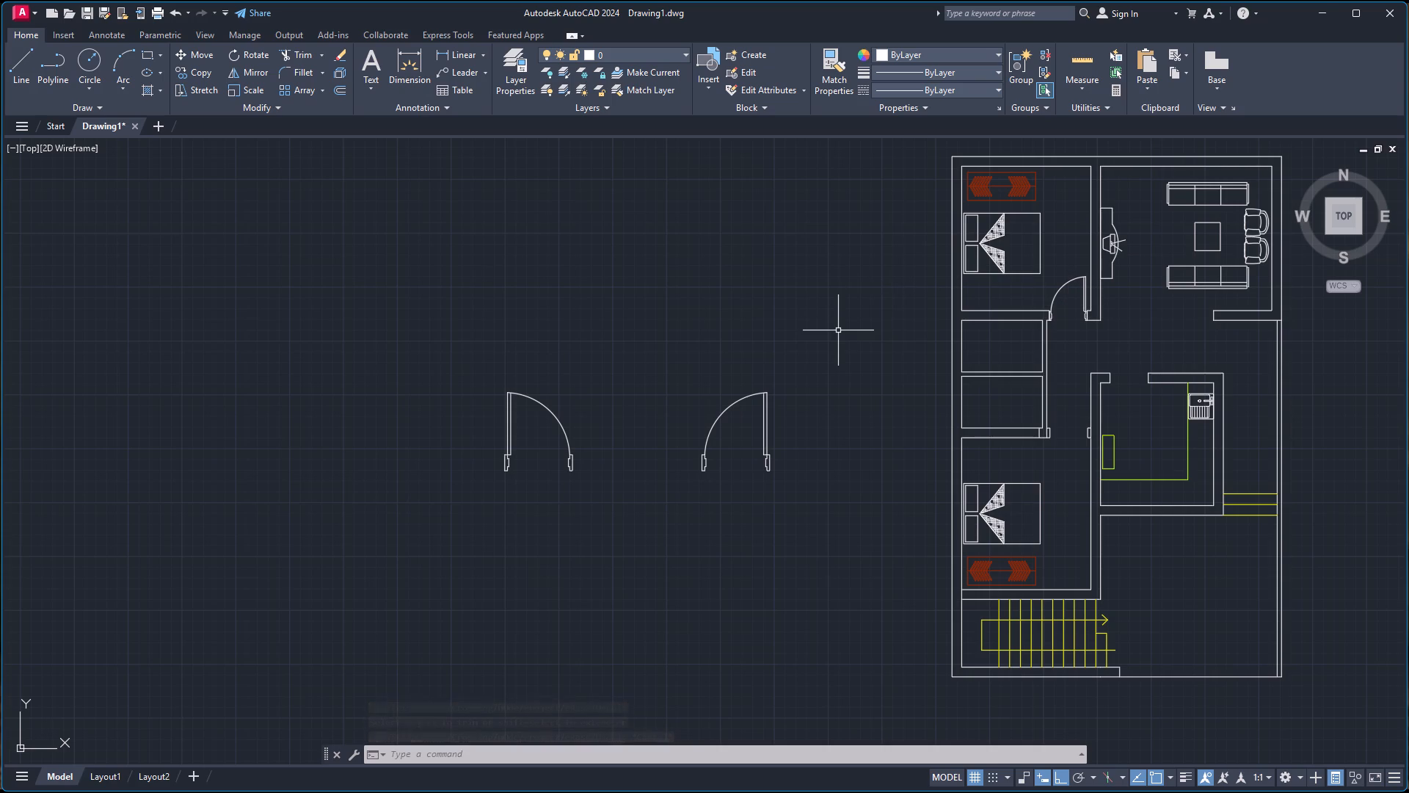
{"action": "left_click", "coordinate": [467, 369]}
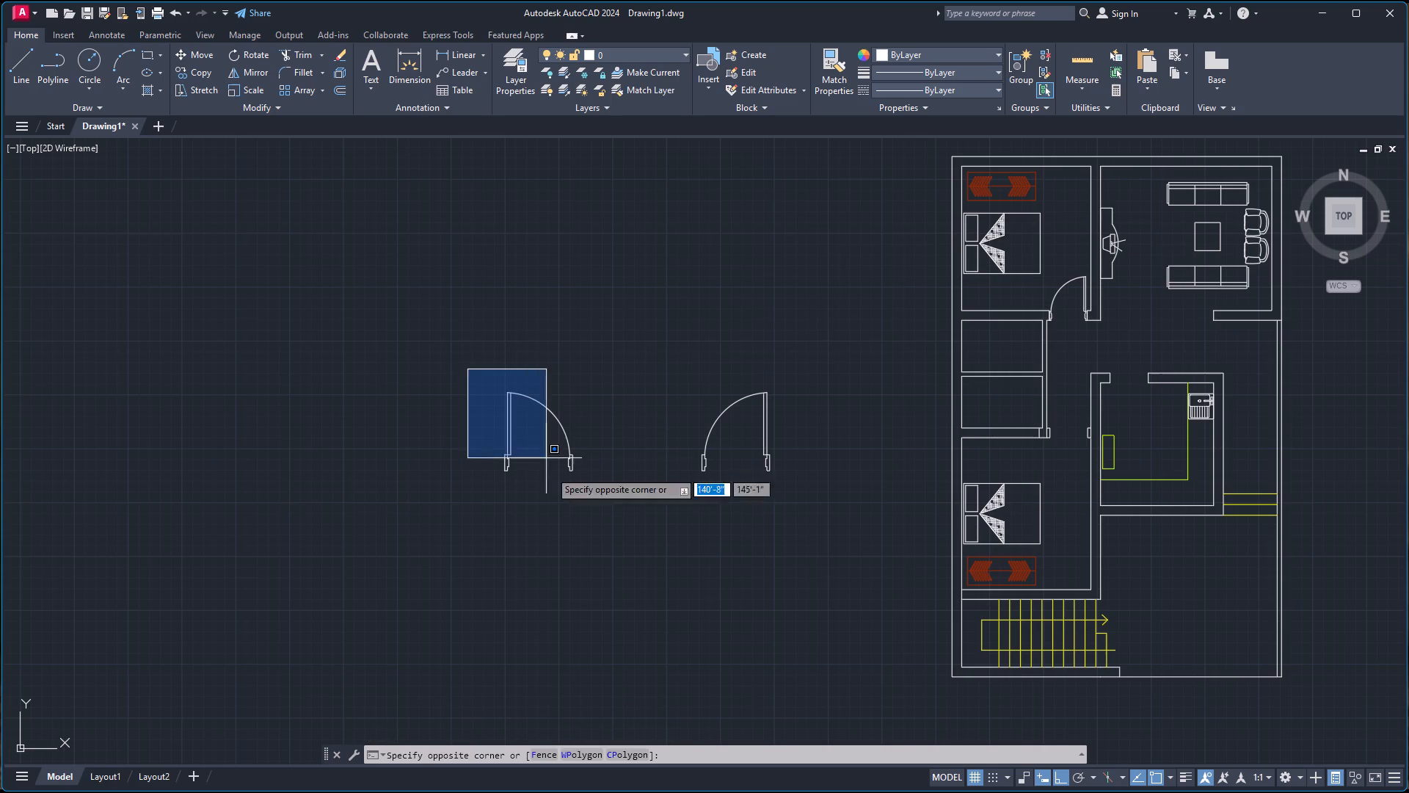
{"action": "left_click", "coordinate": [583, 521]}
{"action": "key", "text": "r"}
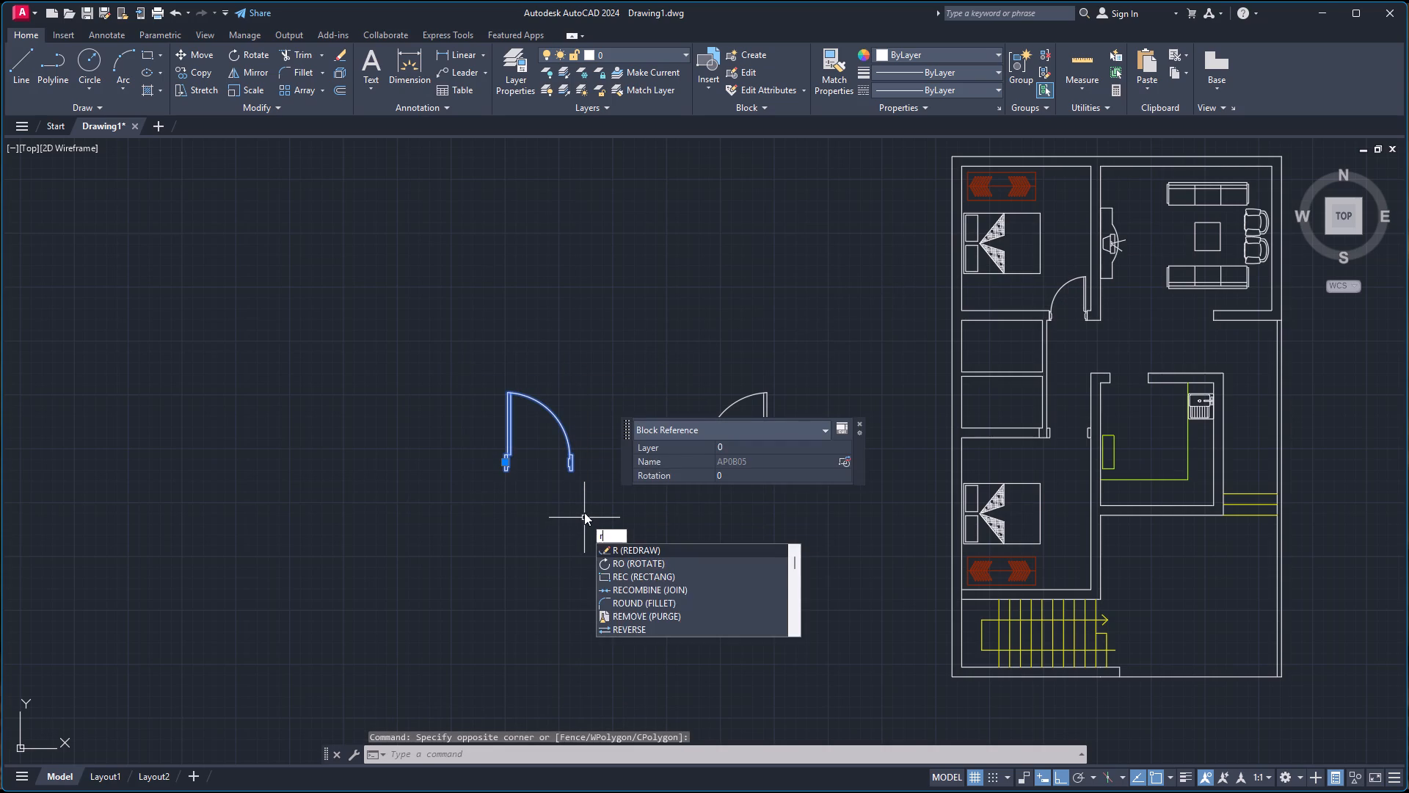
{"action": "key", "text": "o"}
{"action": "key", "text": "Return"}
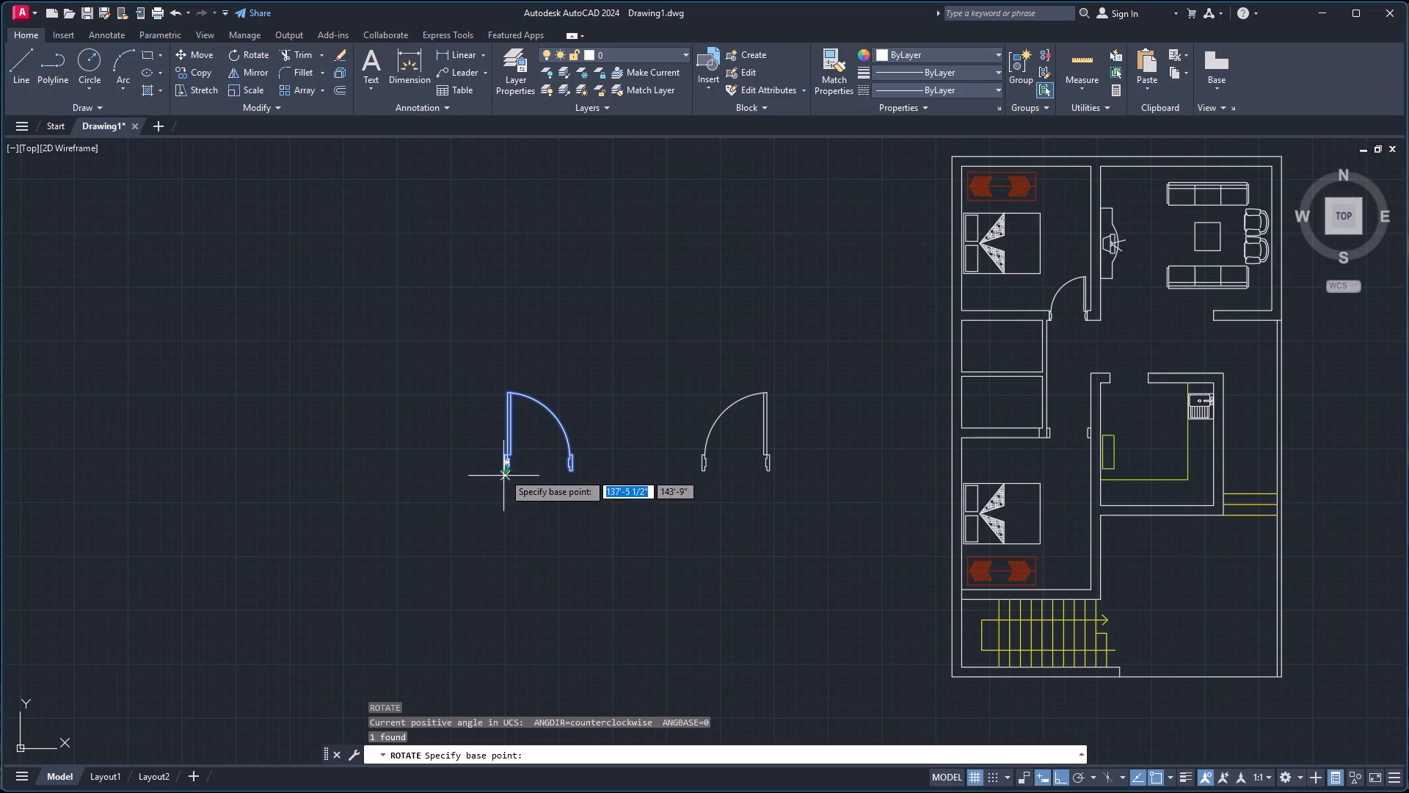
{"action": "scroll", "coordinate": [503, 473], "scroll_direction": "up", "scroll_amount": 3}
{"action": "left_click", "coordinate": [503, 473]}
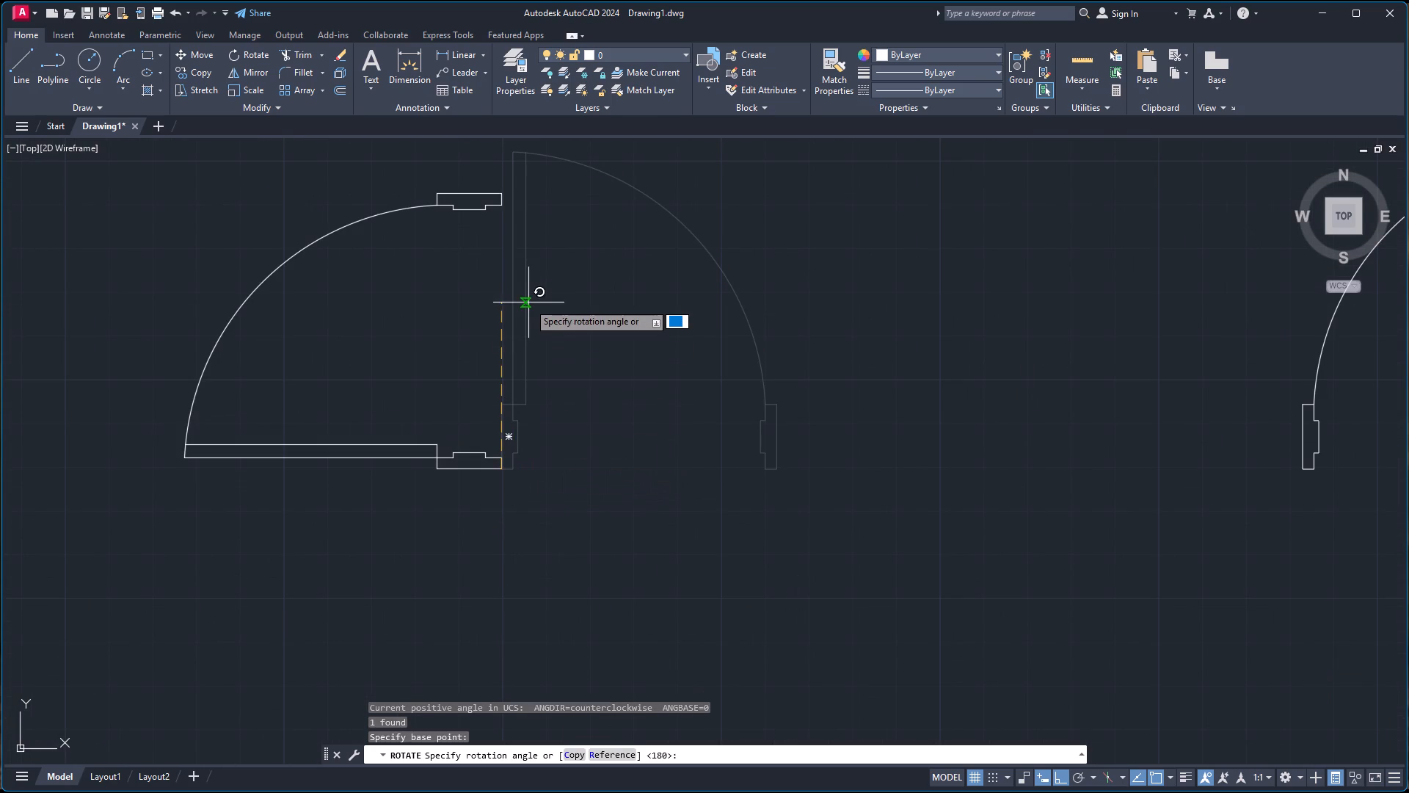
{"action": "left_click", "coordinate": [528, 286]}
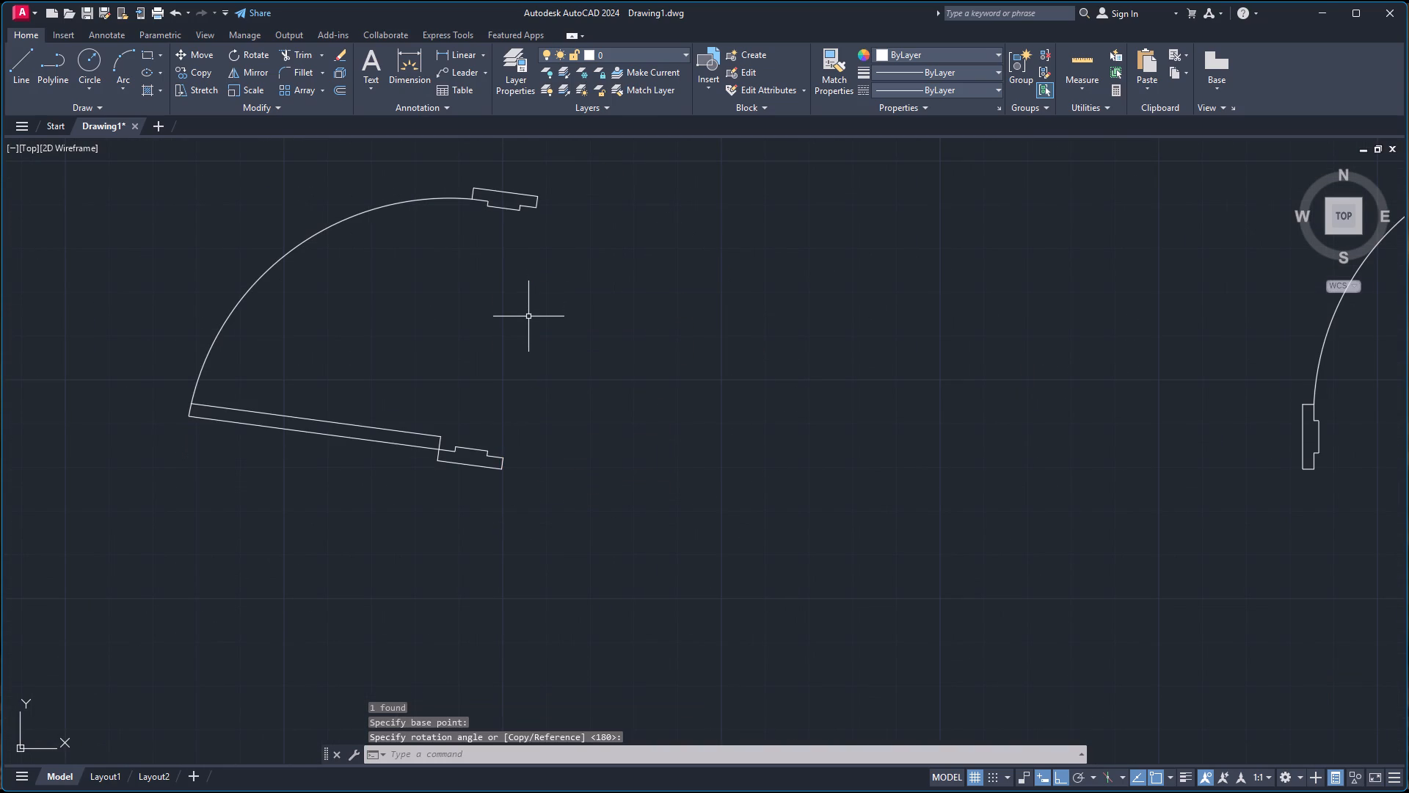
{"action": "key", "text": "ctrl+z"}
Rotate the spare left-hinged door block 90° about its hinge jamb's lower outer corner.
{"action": "left_click", "coordinate": [499, 359]}
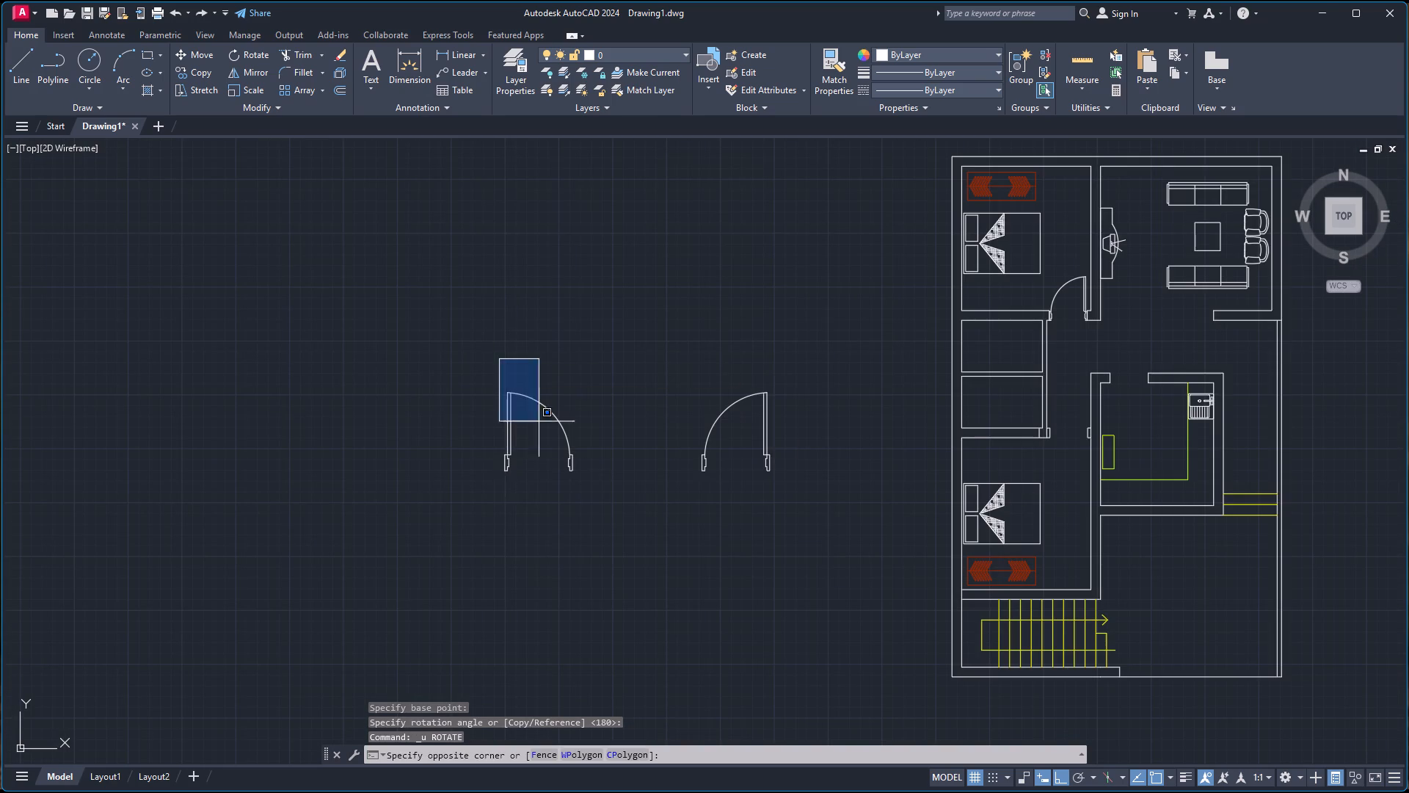
{"action": "left_click", "coordinate": [612, 529]}
{"action": "type", "text": "ro"}
{"action": "key", "text": "Return"}
{"action": "scroll", "coordinate": [499, 468], "scroll_direction": "up", "scroll_amount": 4}
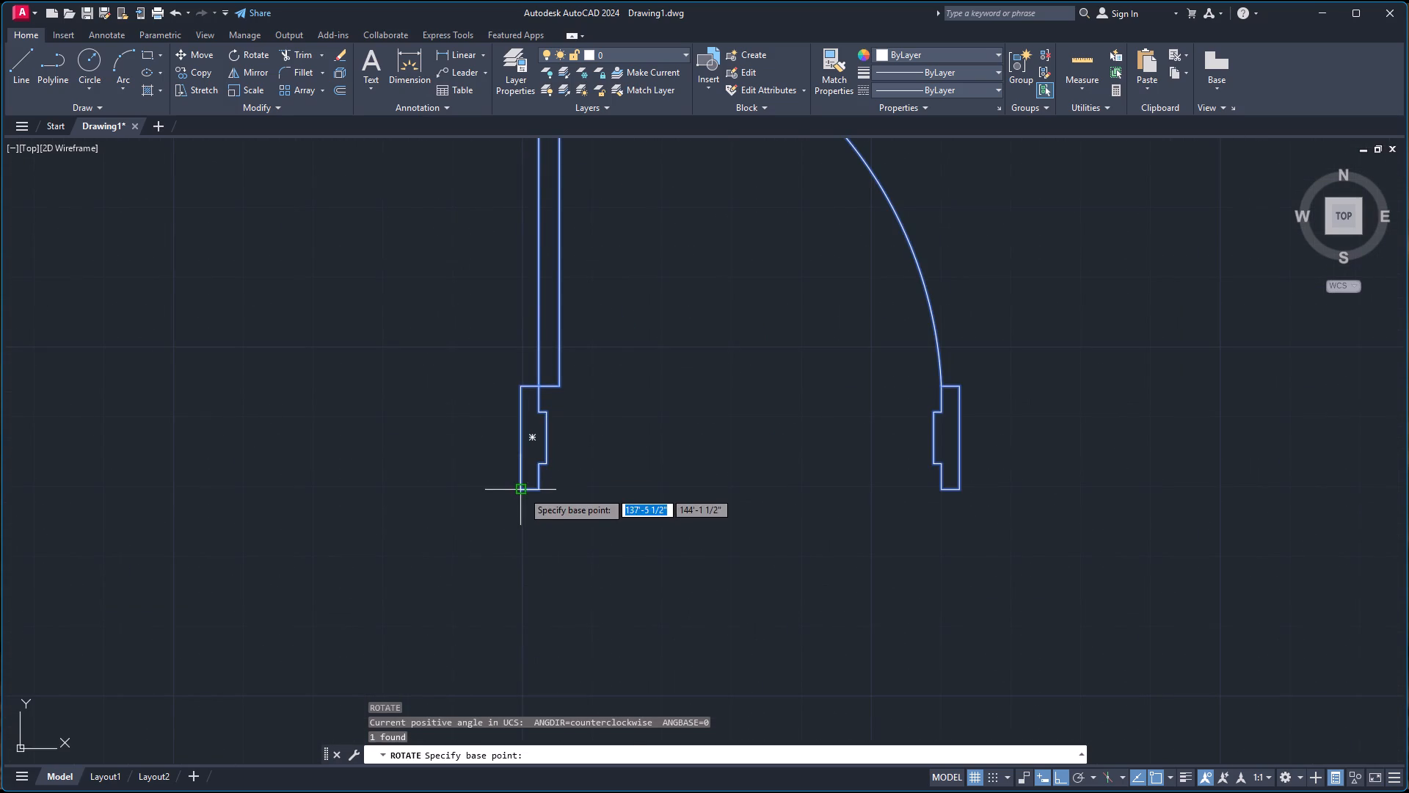
{"action": "left_click", "coordinate": [523, 491]}
{"action": "left_click", "coordinate": [515, 203]}
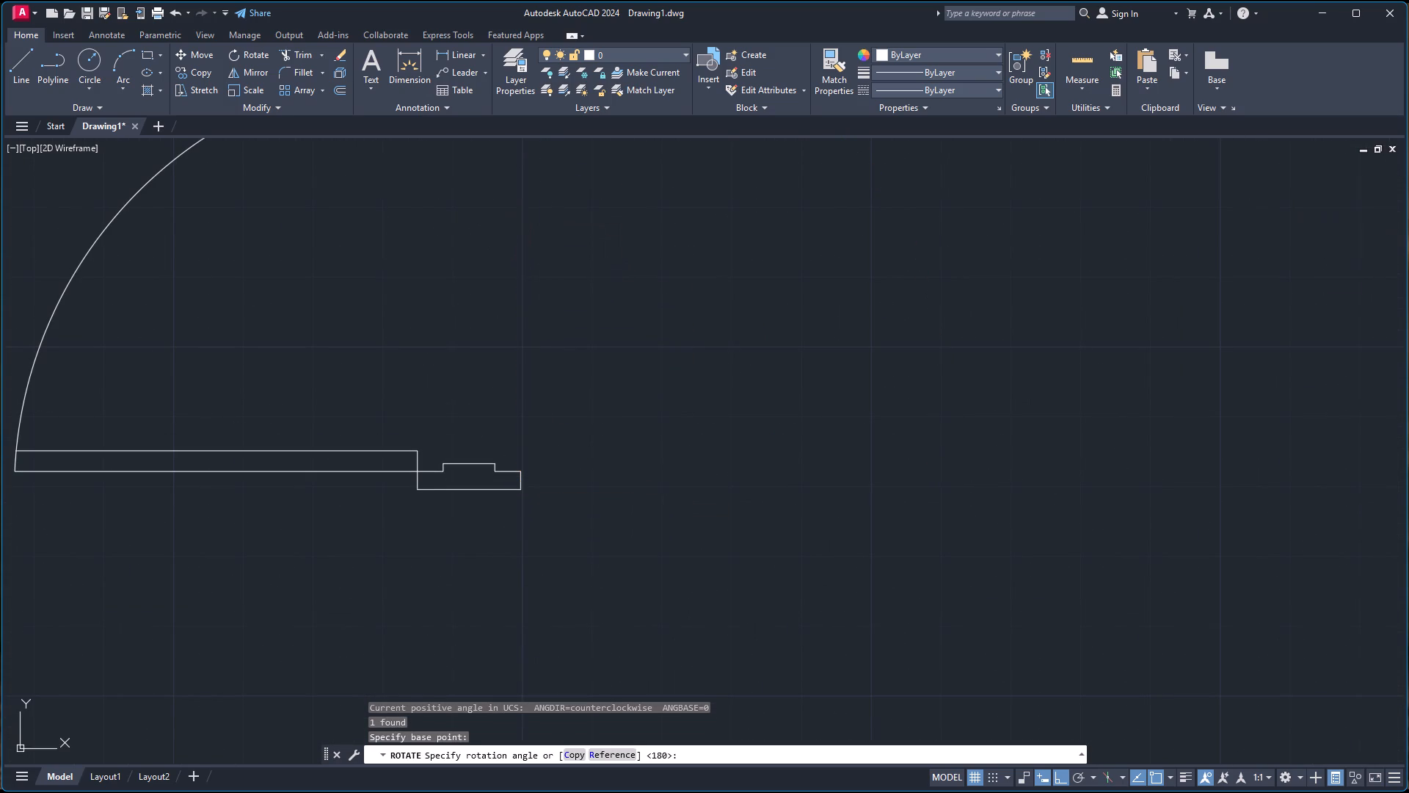
Copy the rotated door by its hinge jamb's lower-right corner onto the kitchen wall's upper-right outer corner.
{"action": "scroll", "coordinate": [524, 338], "scroll_direction": "down", "scroll_amount": 2}
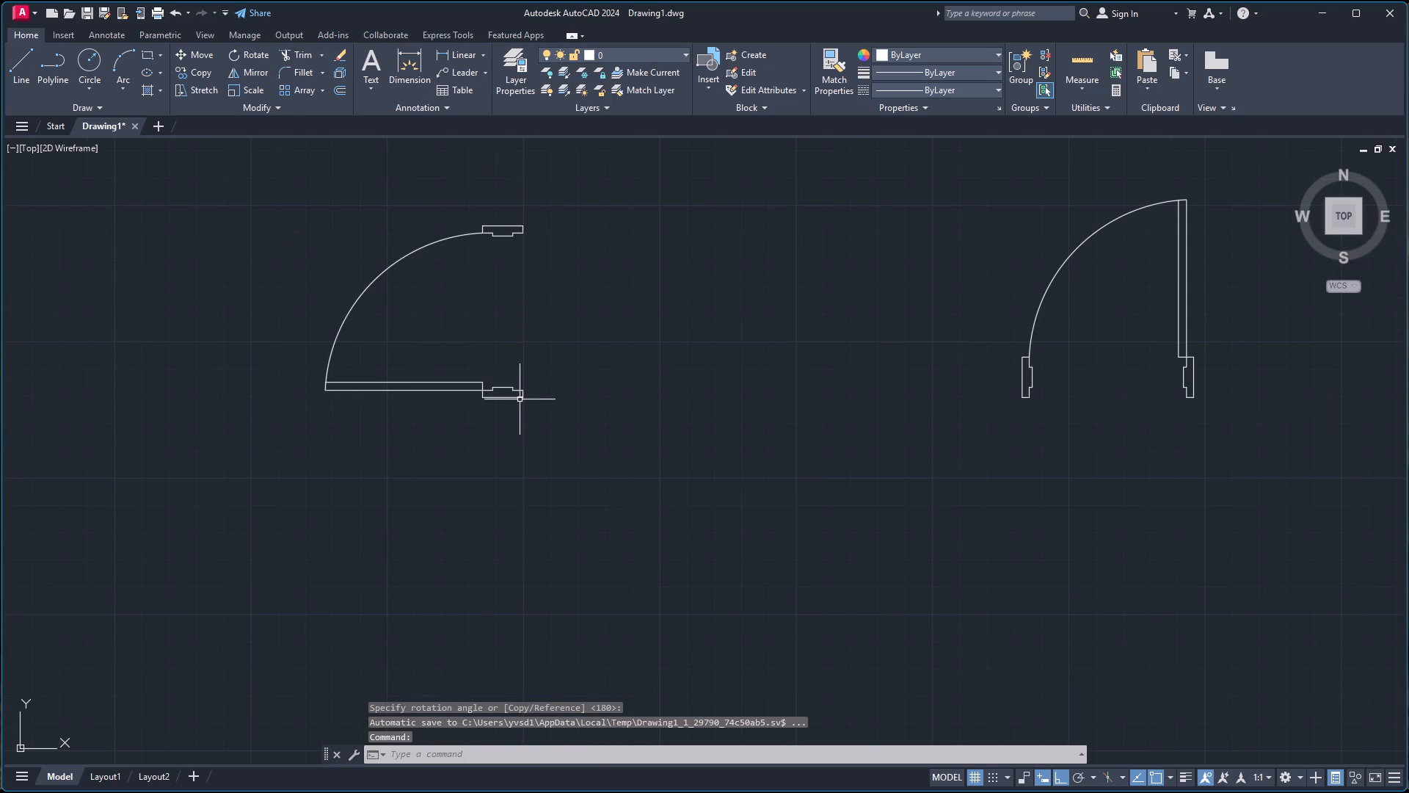
{"action": "left_click", "coordinate": [522, 395]}
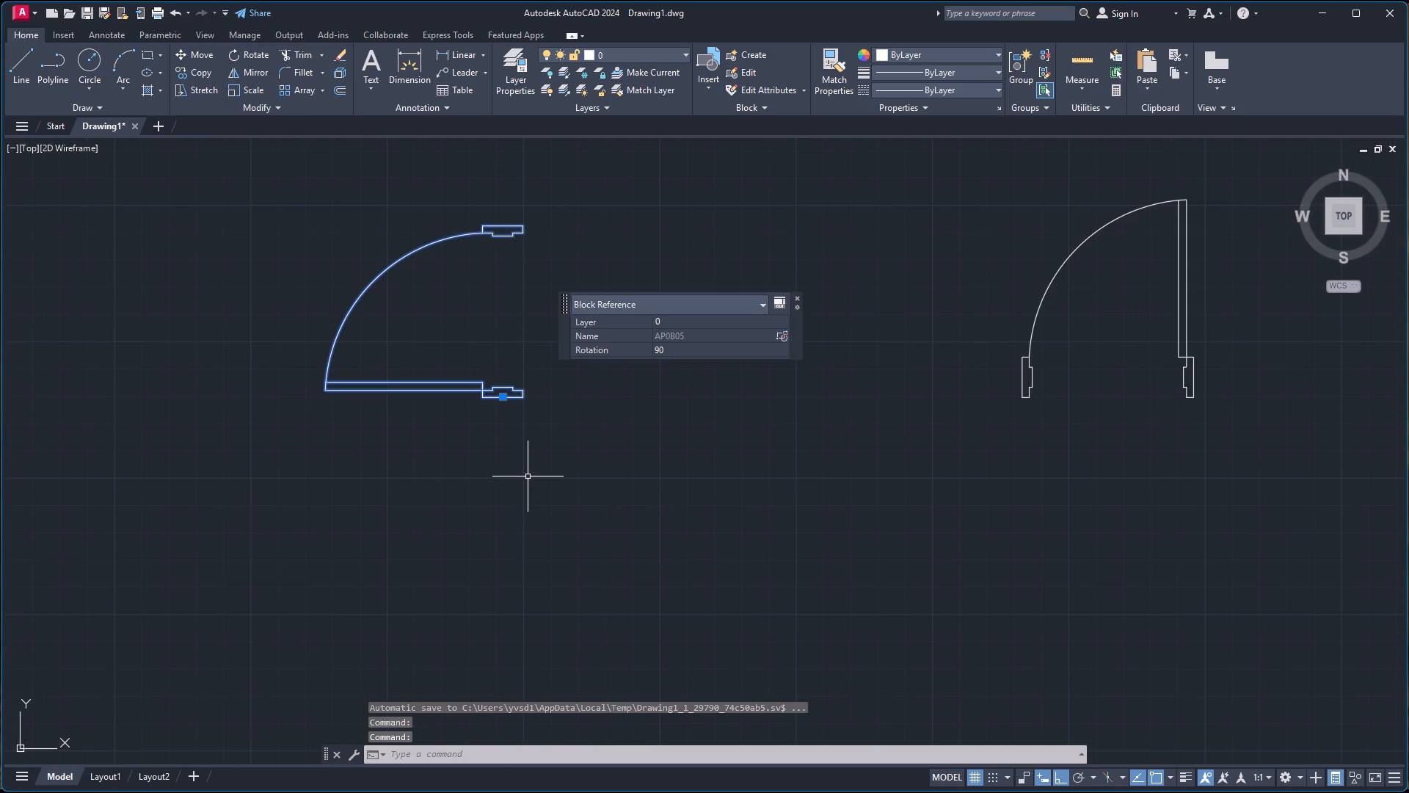
{"action": "type", "text": "co"}
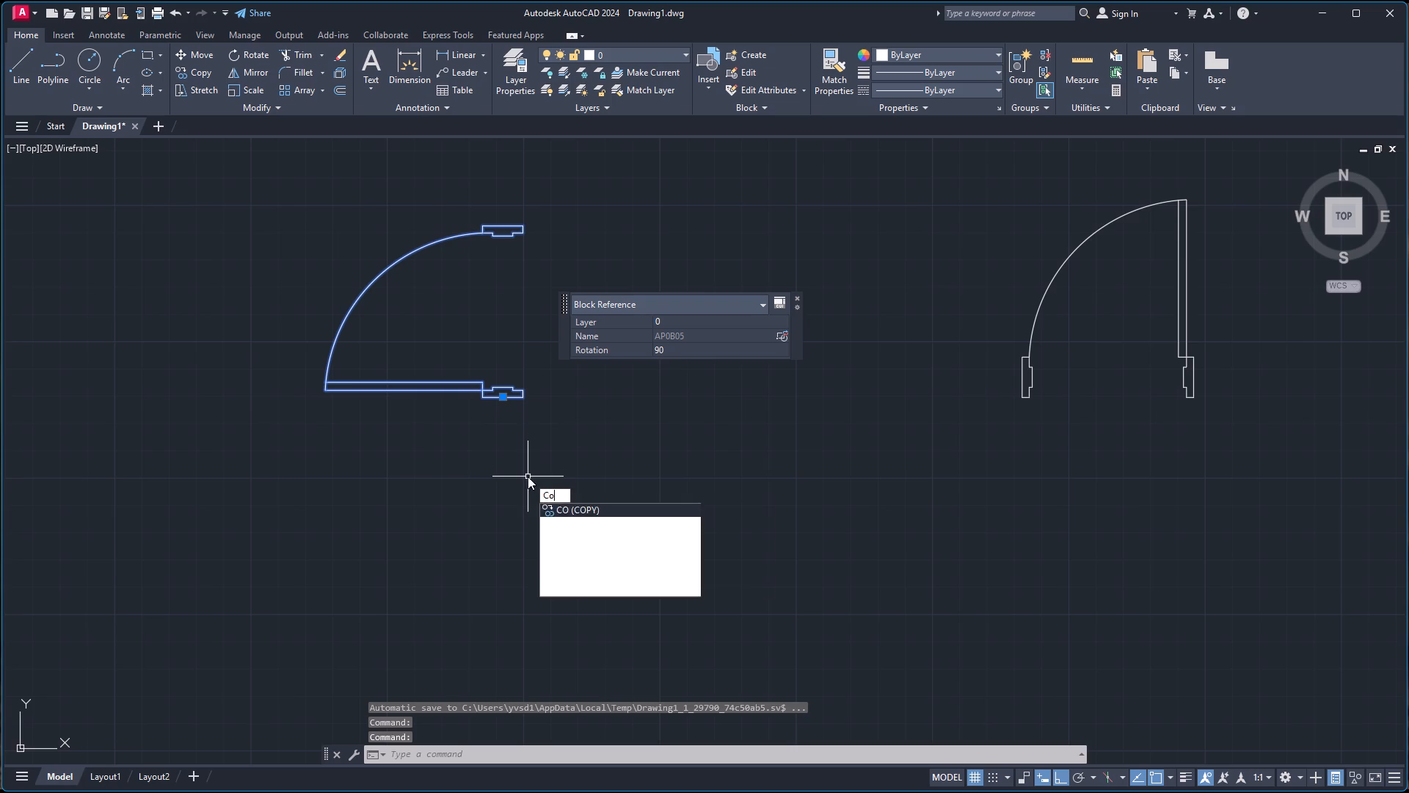
{"action": "key", "text": "Return"}
{"action": "scroll", "coordinate": [532, 424], "scroll_direction": "up", "scroll_amount": 2}
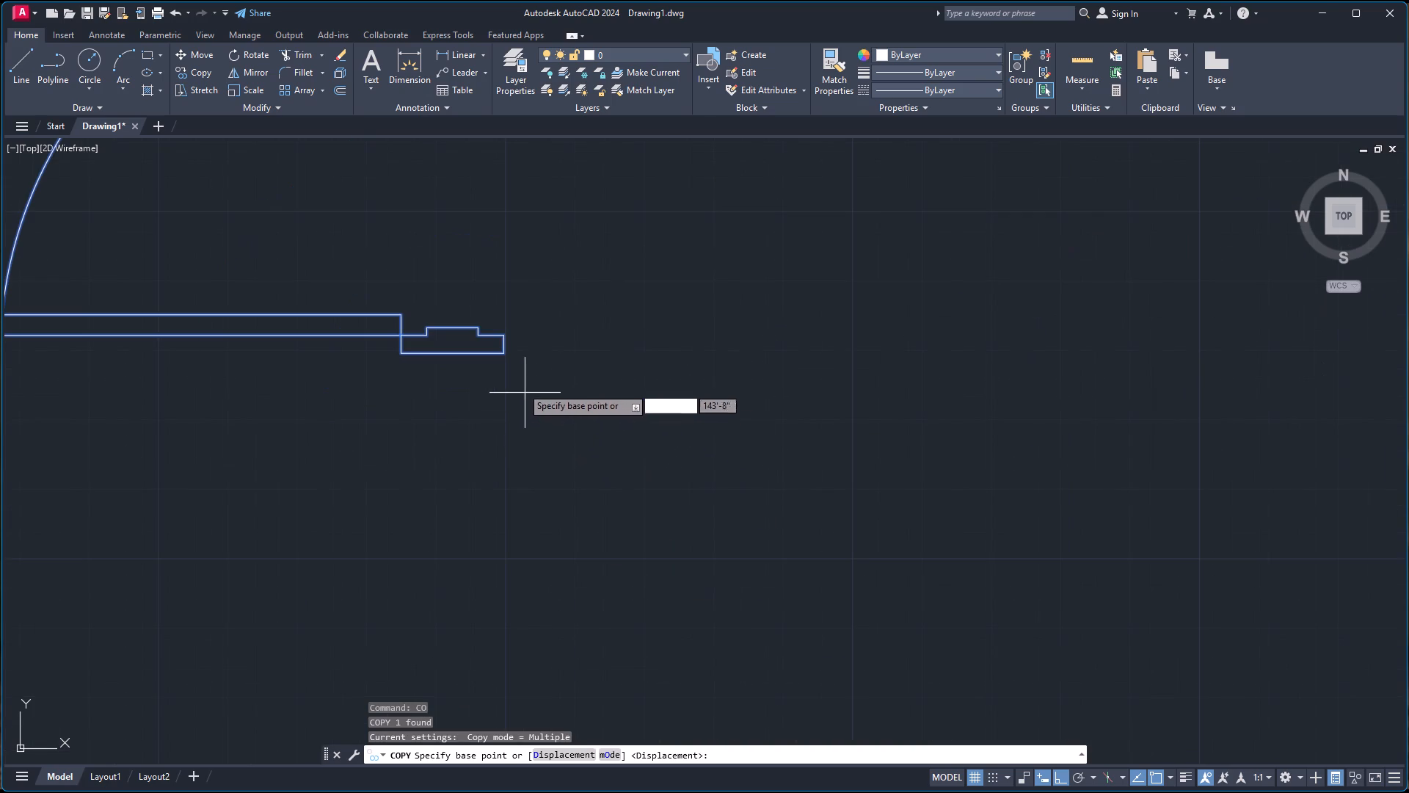
{"action": "left_click", "coordinate": [502, 354]}
{"action": "scroll", "coordinate": [720, 396], "scroll_direction": "down", "scroll_amount": 6}
{"action": "scroll", "coordinate": [1095, 390], "scroll_direction": "down", "scroll_amount": 2}
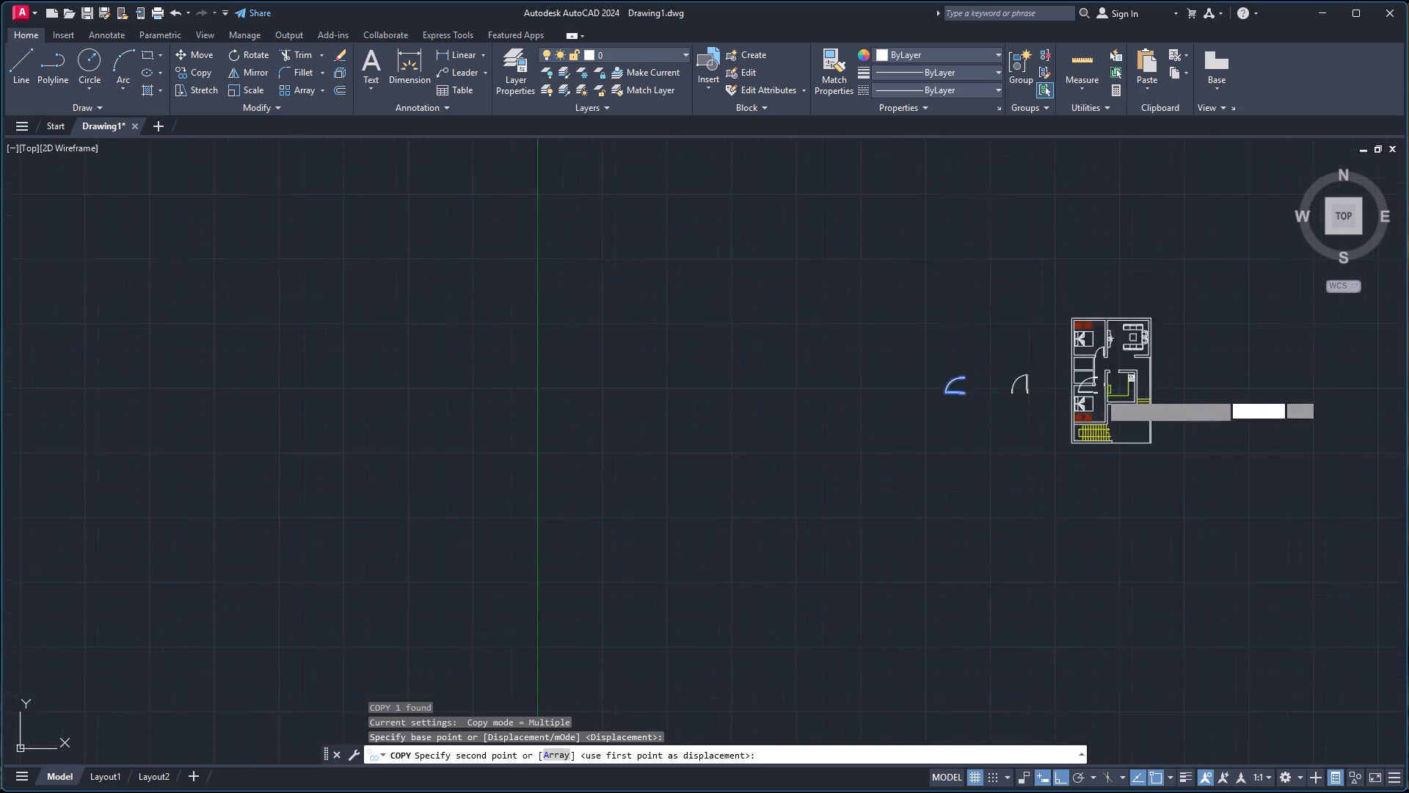
{"action": "scroll", "coordinate": [1100, 394], "scroll_direction": "down", "scroll_amount": 1}
{"action": "scroll", "coordinate": [1116, 359], "scroll_direction": "up", "scroll_amount": 3}
{"action": "scroll", "coordinate": [1126, 443], "scroll_direction": "up", "scroll_amount": 2}
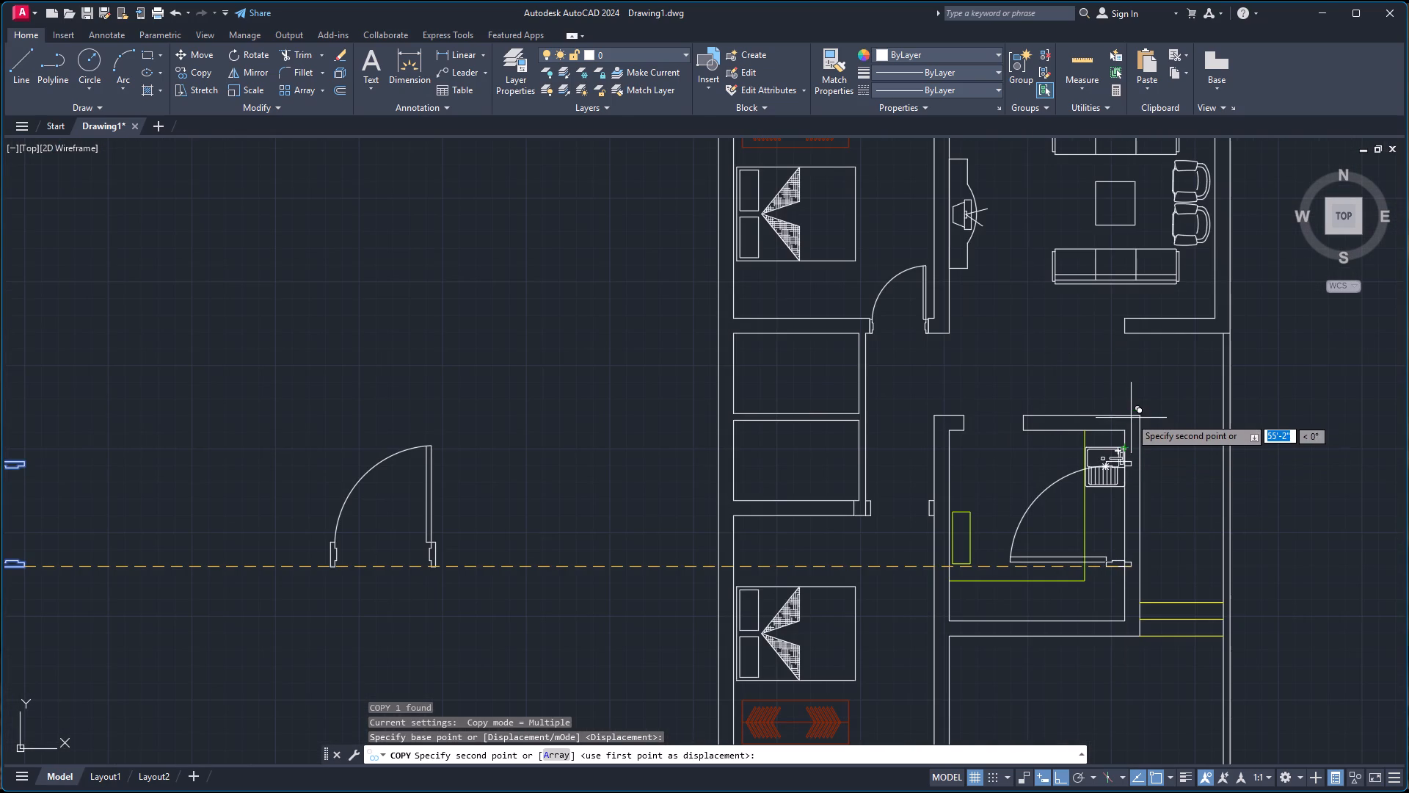
{"action": "scroll", "coordinate": [1134, 416], "scroll_direction": "up", "scroll_amount": 2}
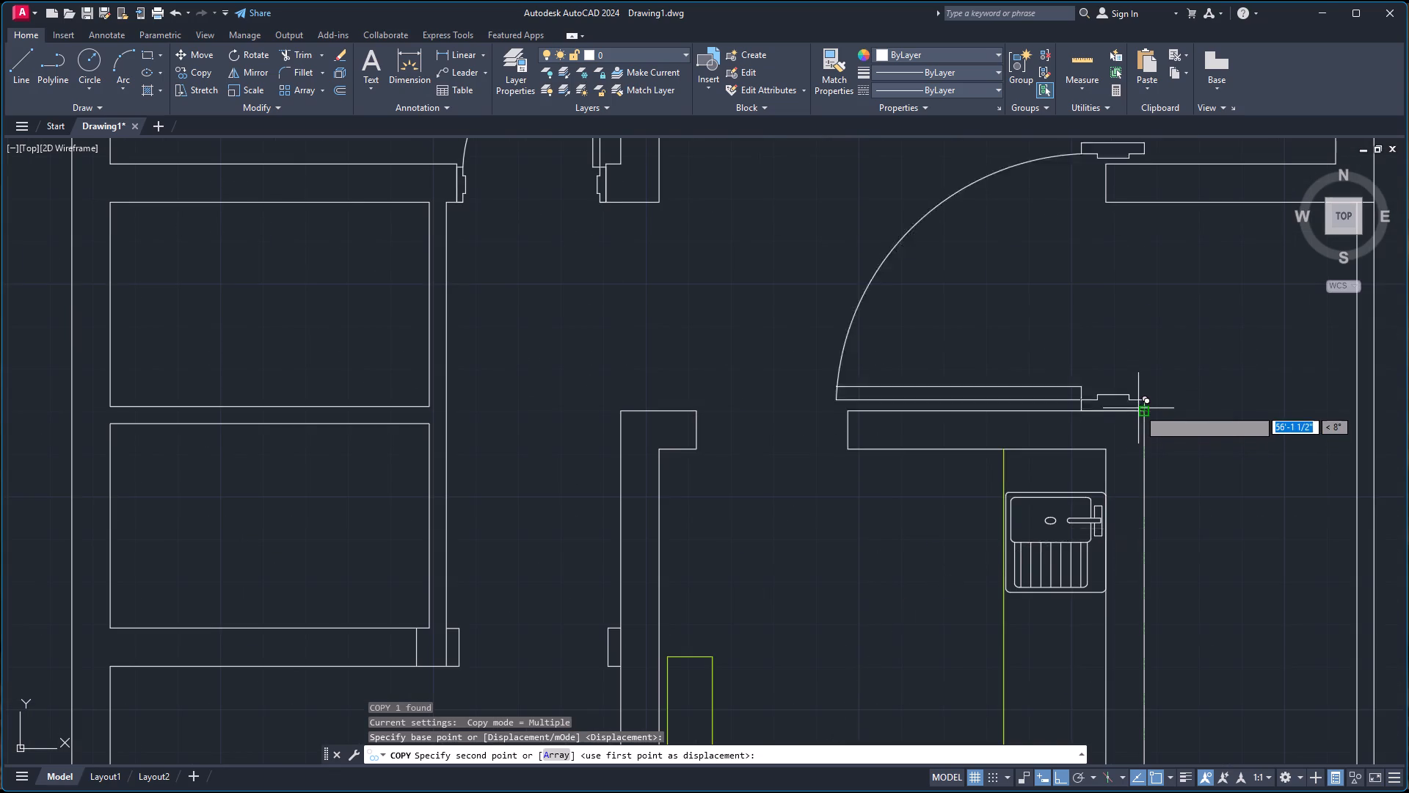
{"action": "scroll", "coordinate": [1138, 408], "scroll_direction": "up", "scroll_amount": 3}
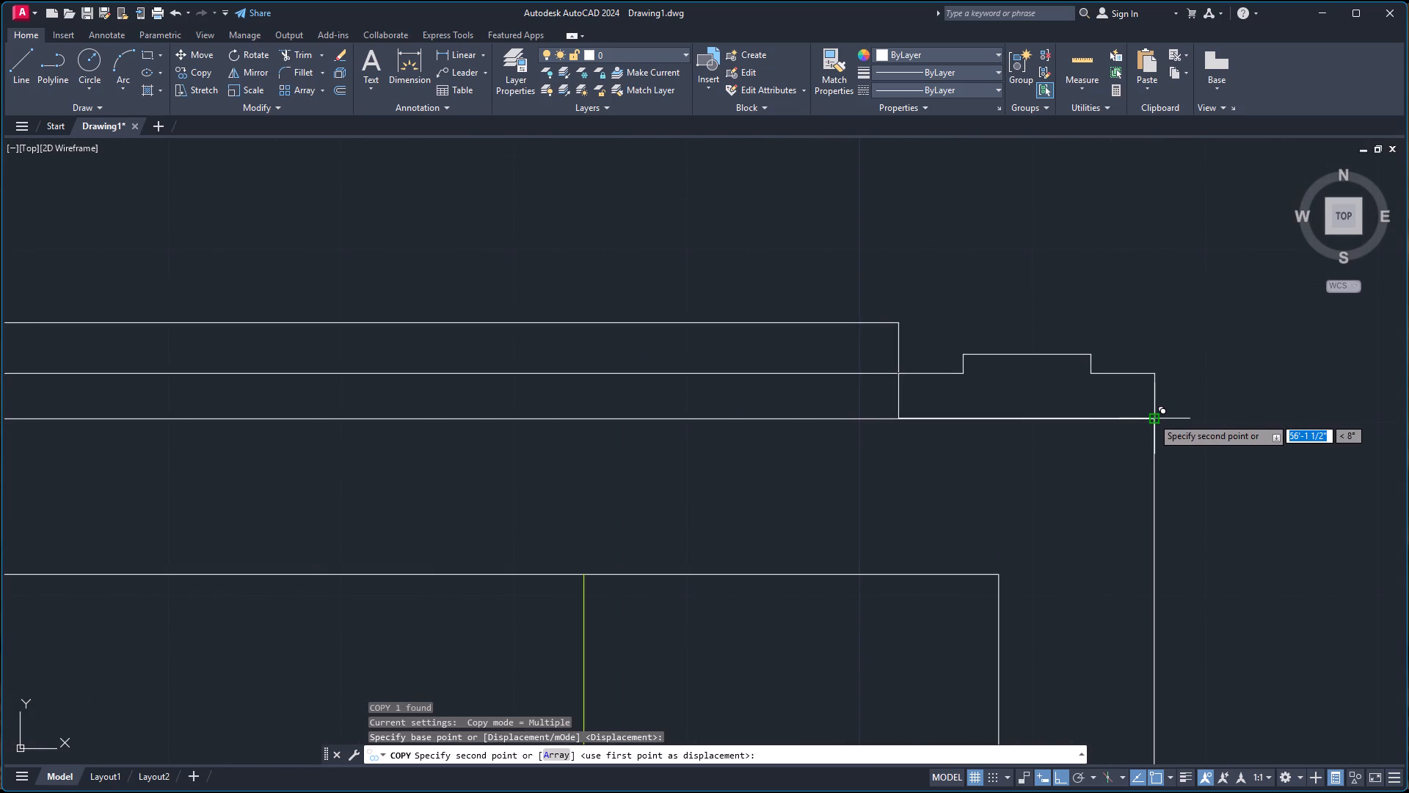
{"action": "left_click", "coordinate": [1152, 417]}
{"action": "scroll", "coordinate": [1170, 350], "scroll_direction": "down", "scroll_amount": 5}
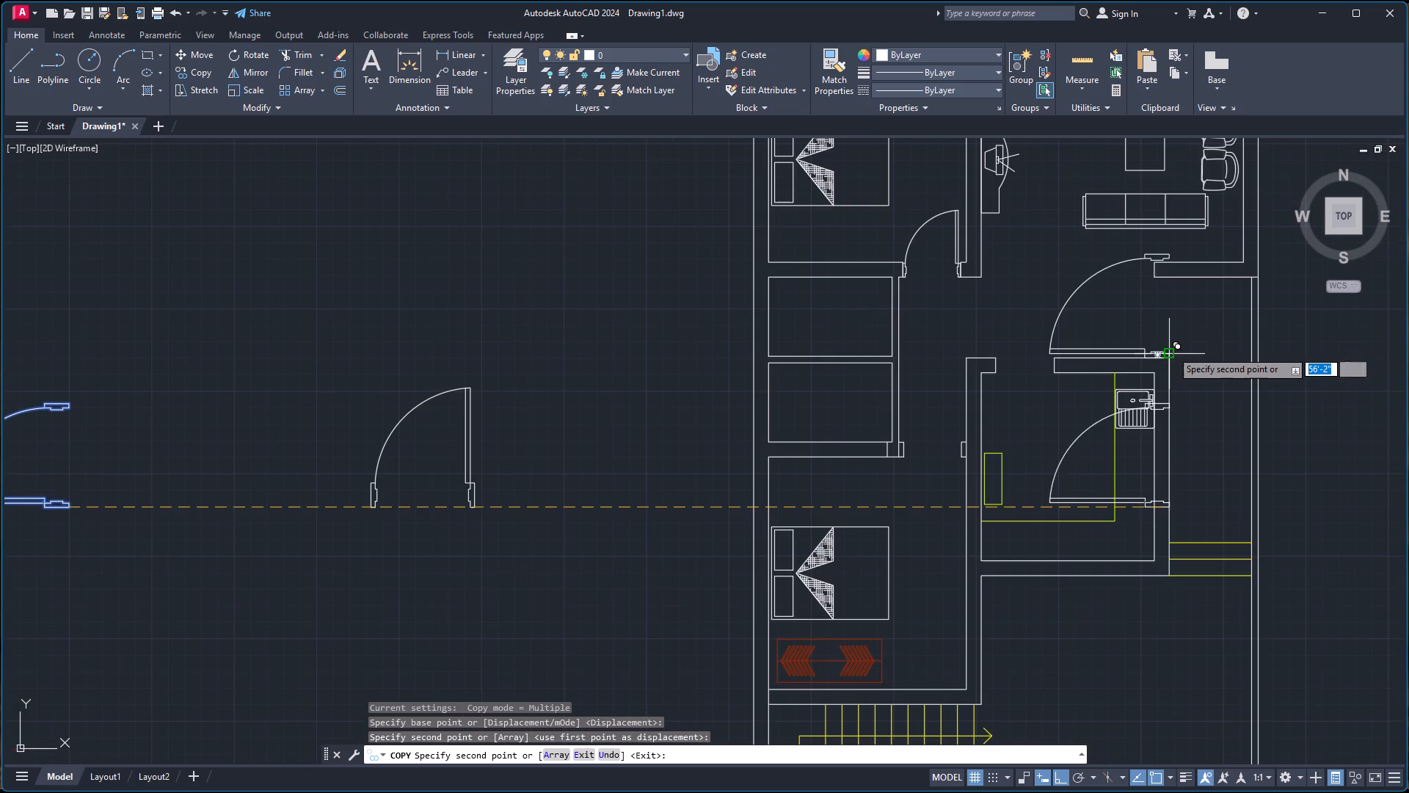
{"action": "key", "text": "Escape"}
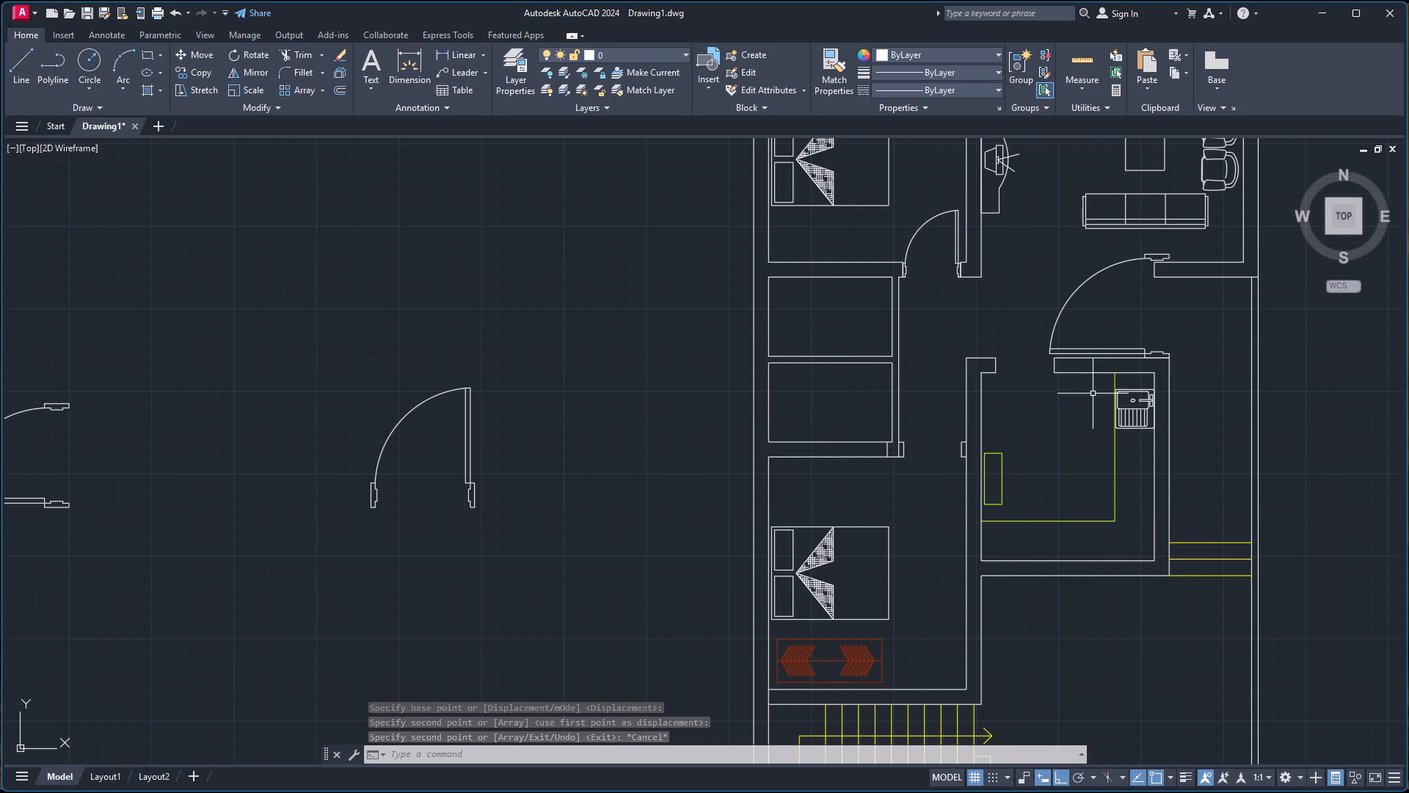
Scale the copied door down freehand about the kitchen's upper-right outer wall corner, with an upward distance of about 1'-10 1/2".
{"action": "scroll", "coordinate": [1179, 328], "scroll_direction": "up", "scroll_amount": 1}
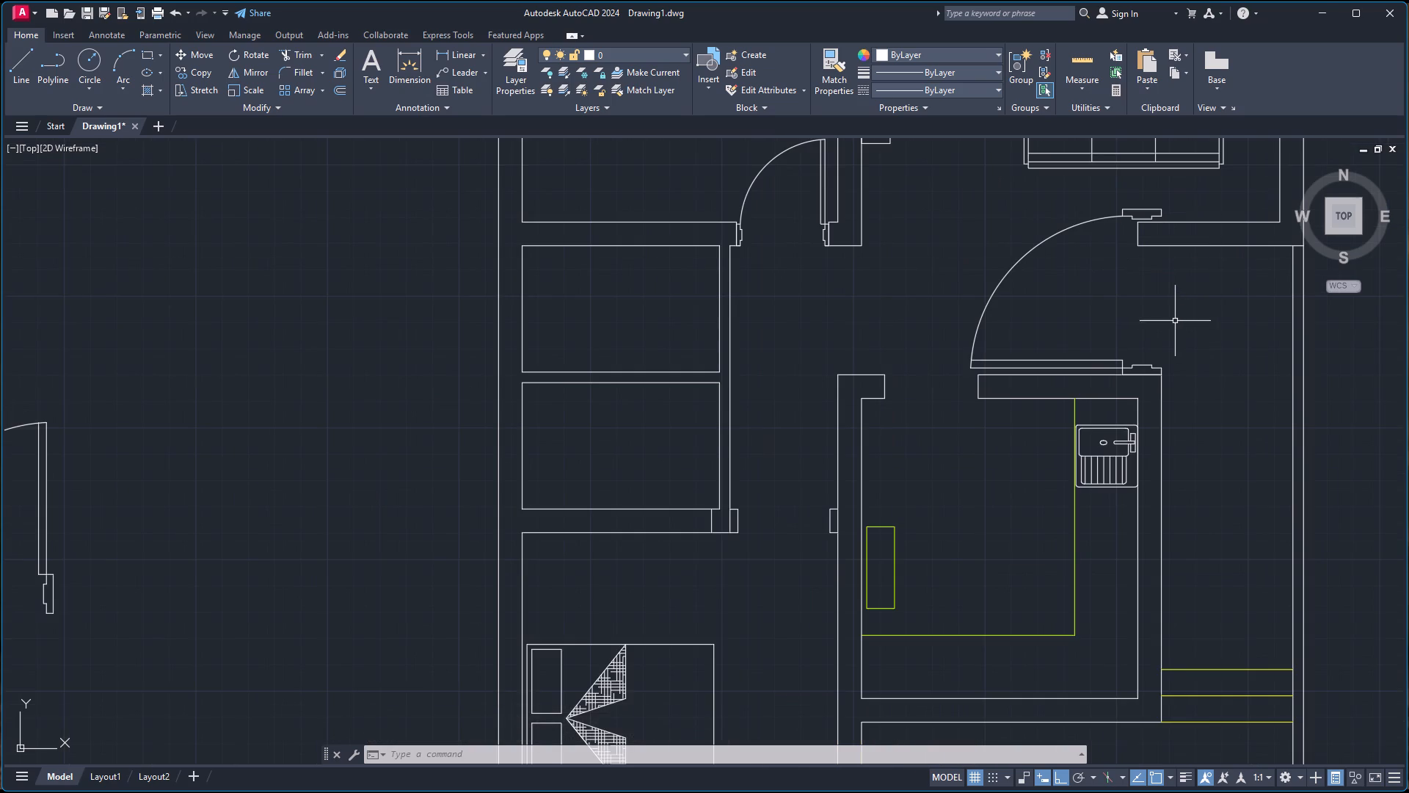
{"action": "left_click", "coordinate": [1157, 366]}
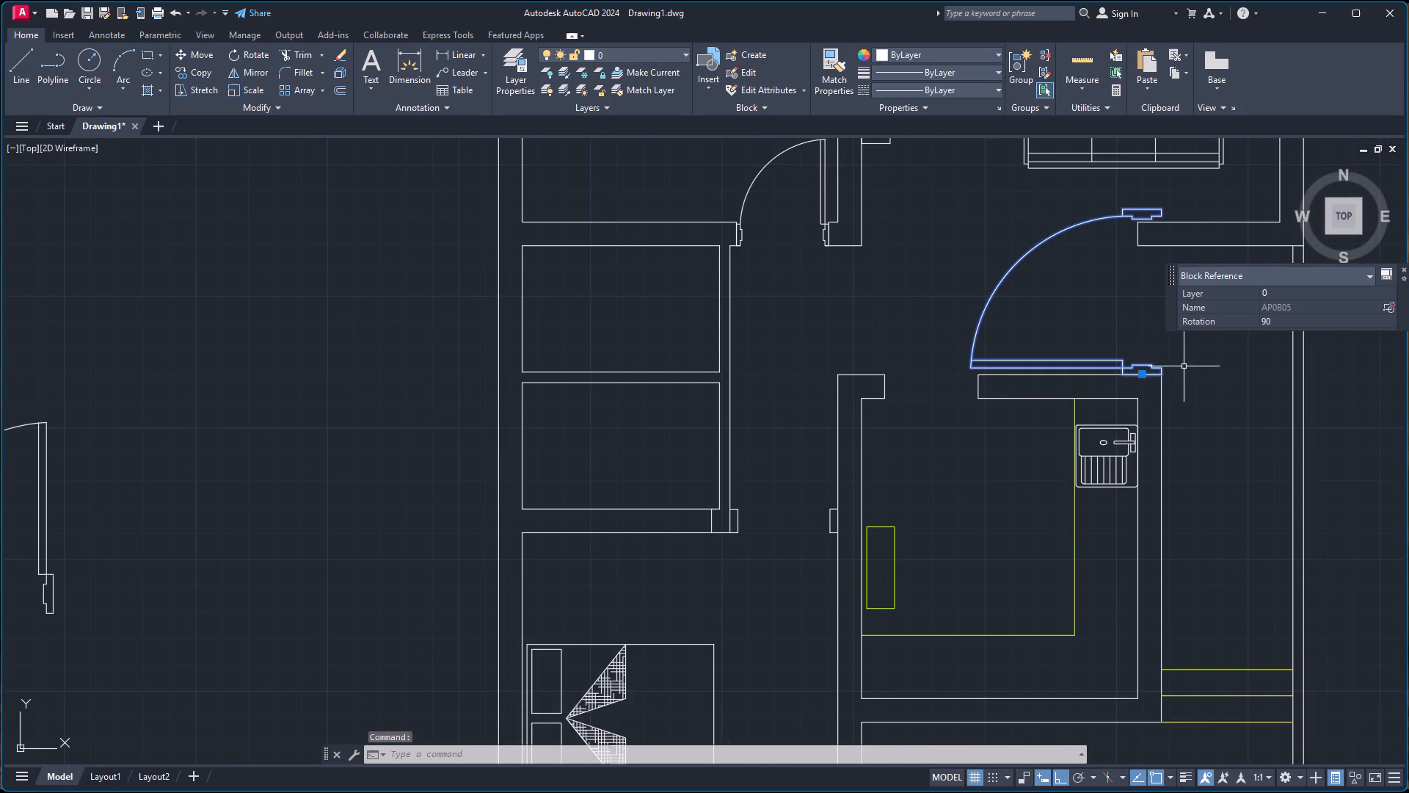
{"action": "type", "text": "sc"}
{"action": "key", "text": "Return"}
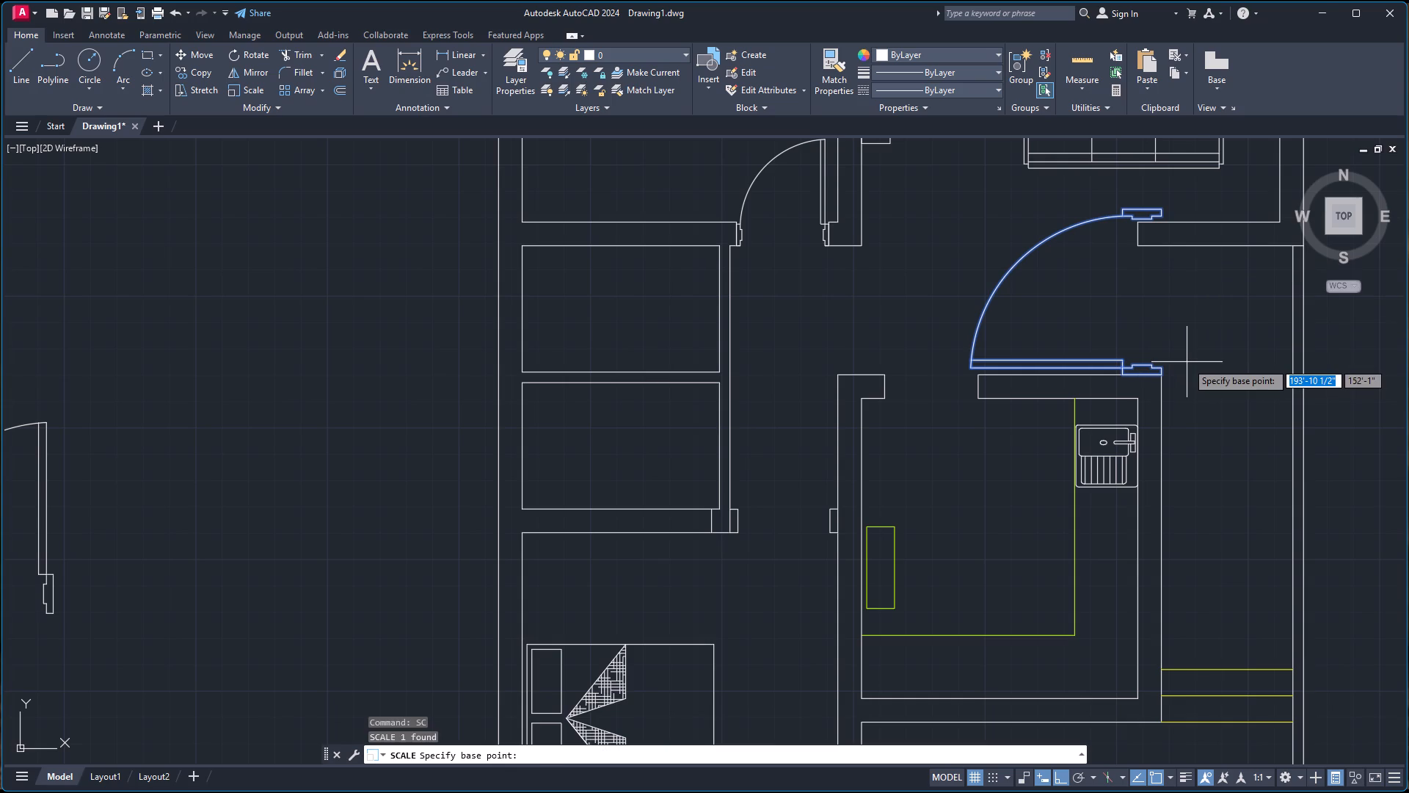
{"action": "scroll", "coordinate": [1206, 361], "scroll_direction": "up", "scroll_amount": 5}
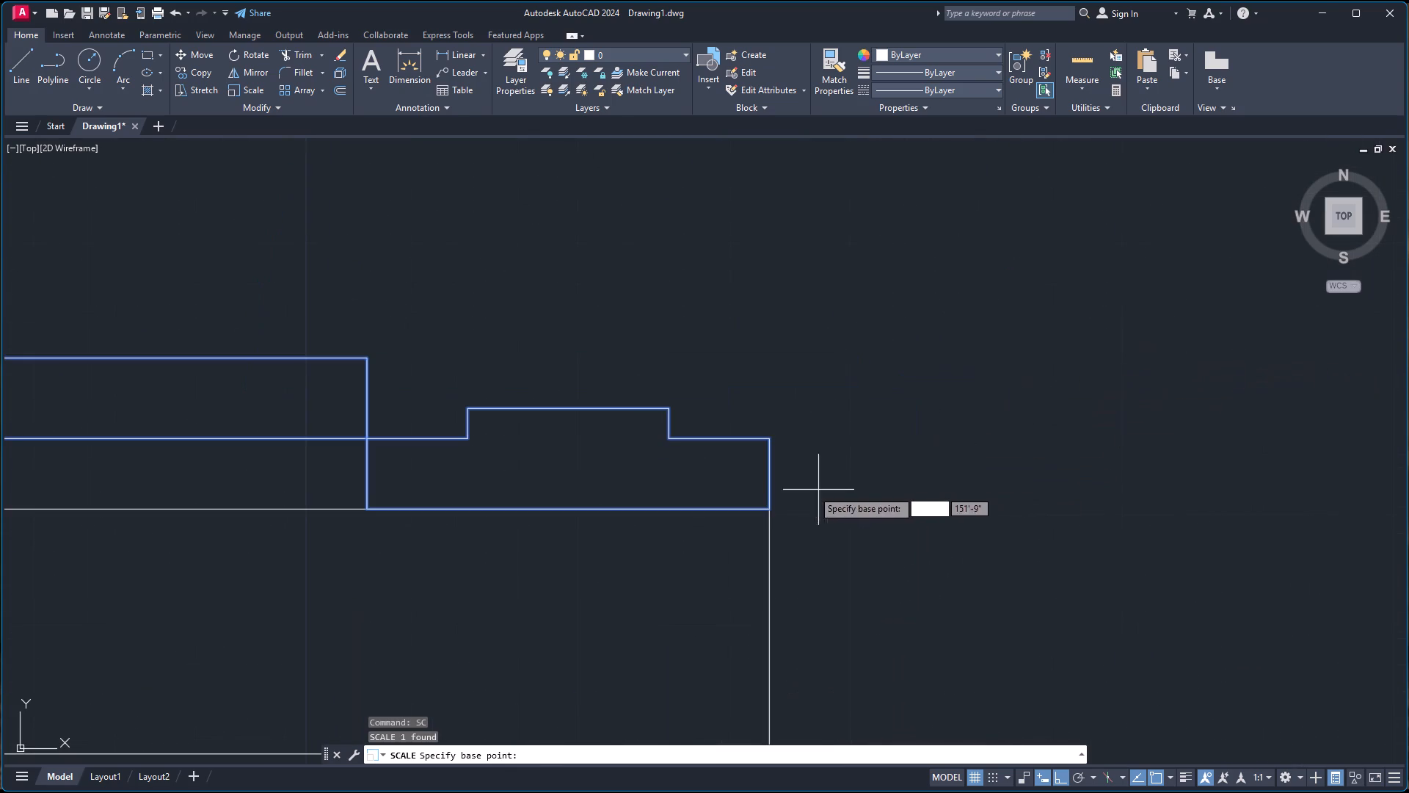
{"action": "left_click", "coordinate": [768, 510]}
{"action": "scroll", "coordinate": [746, 430], "scroll_direction": "down", "scroll_amount": 4}
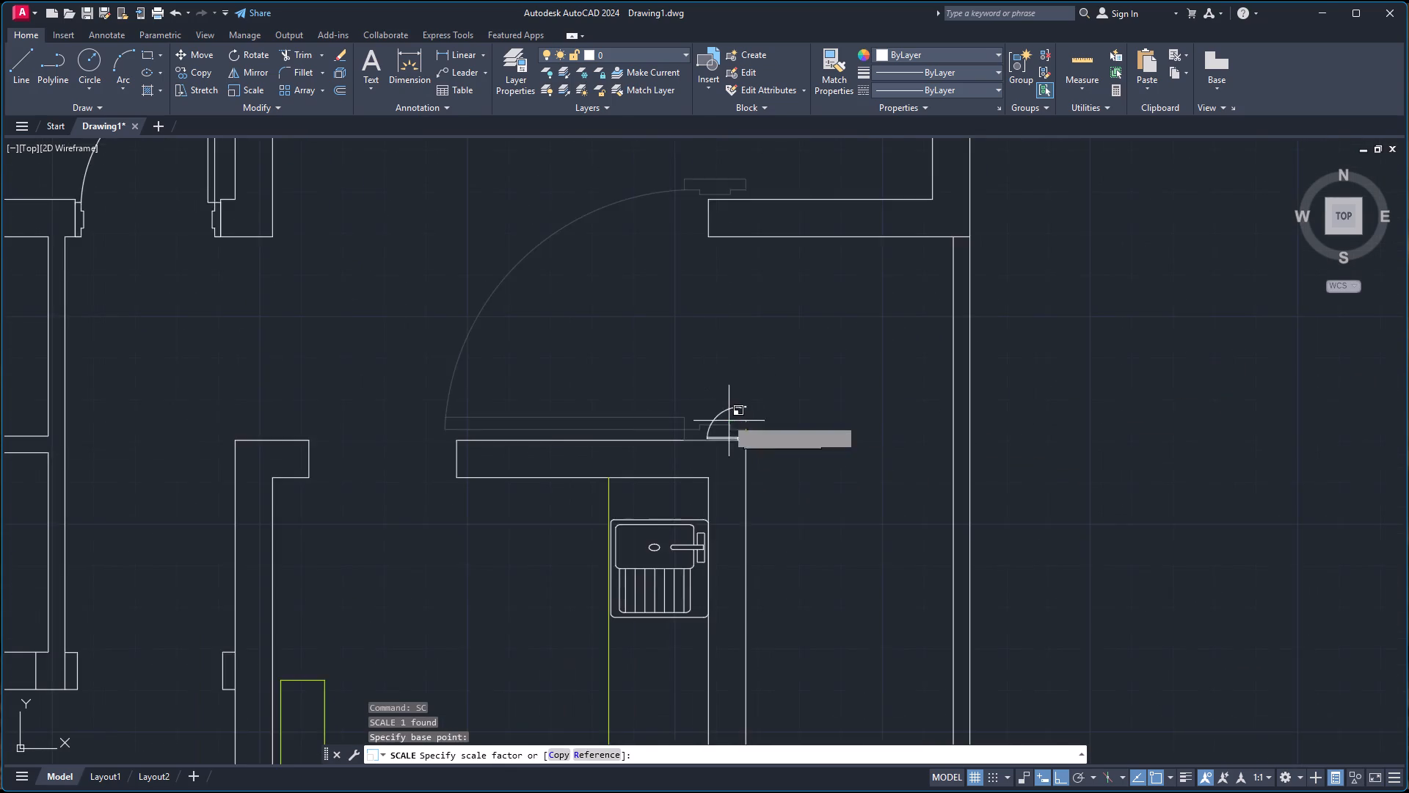
{"action": "scroll", "coordinate": [721, 402], "scroll_direction": "down", "scroll_amount": 1}
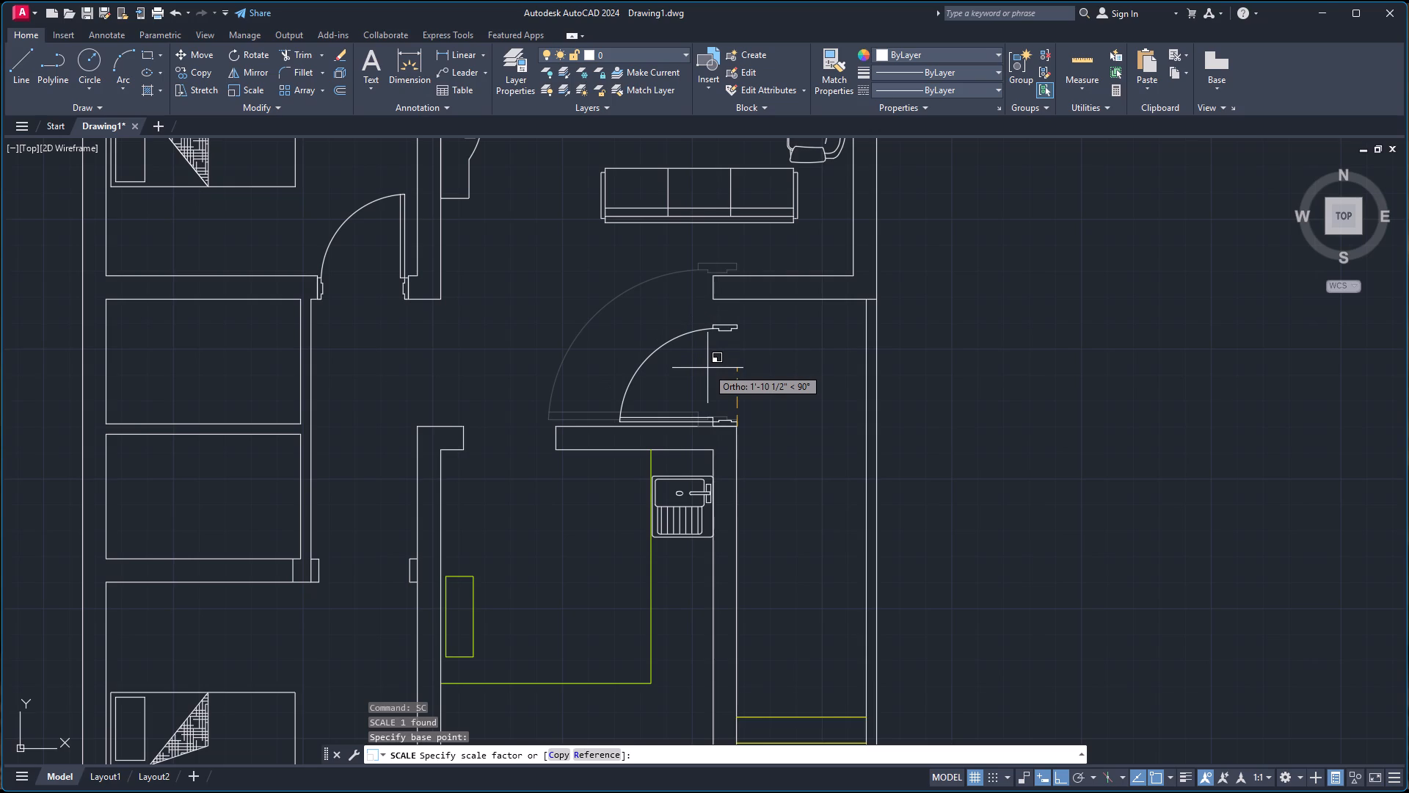
{"action": "left_click", "coordinate": [707, 368]}
Draw a vertical line about 10" long from the living room wall's lower-left end corner down to the door's upper jamb.
{"action": "scroll", "coordinate": [780, 361], "scroll_direction": "up", "scroll_amount": 4}
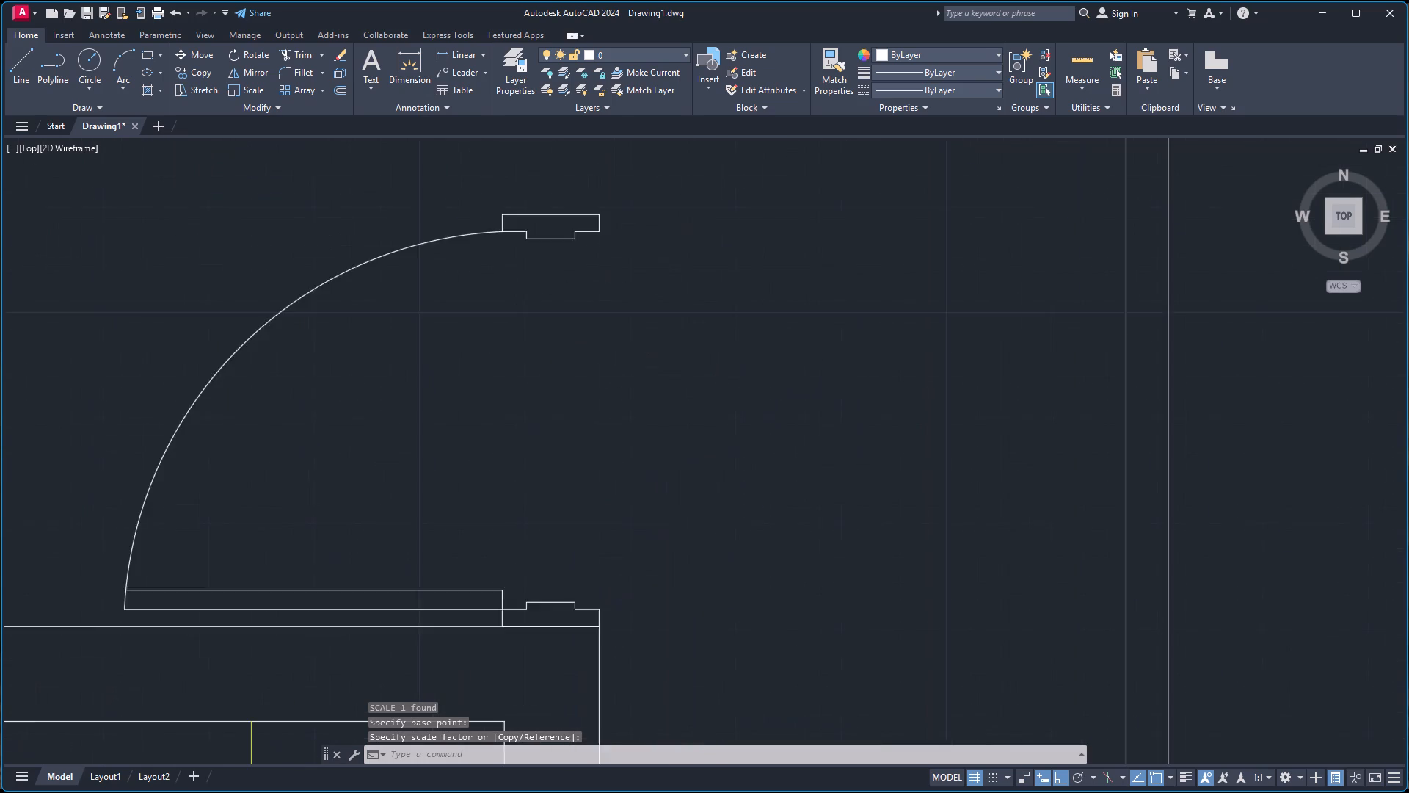
{"action": "scroll", "coordinate": [735, 347], "scroll_direction": "down", "scroll_amount": 3}
{"action": "scroll", "coordinate": [614, 234], "scroll_direction": "up", "scroll_amount": 4}
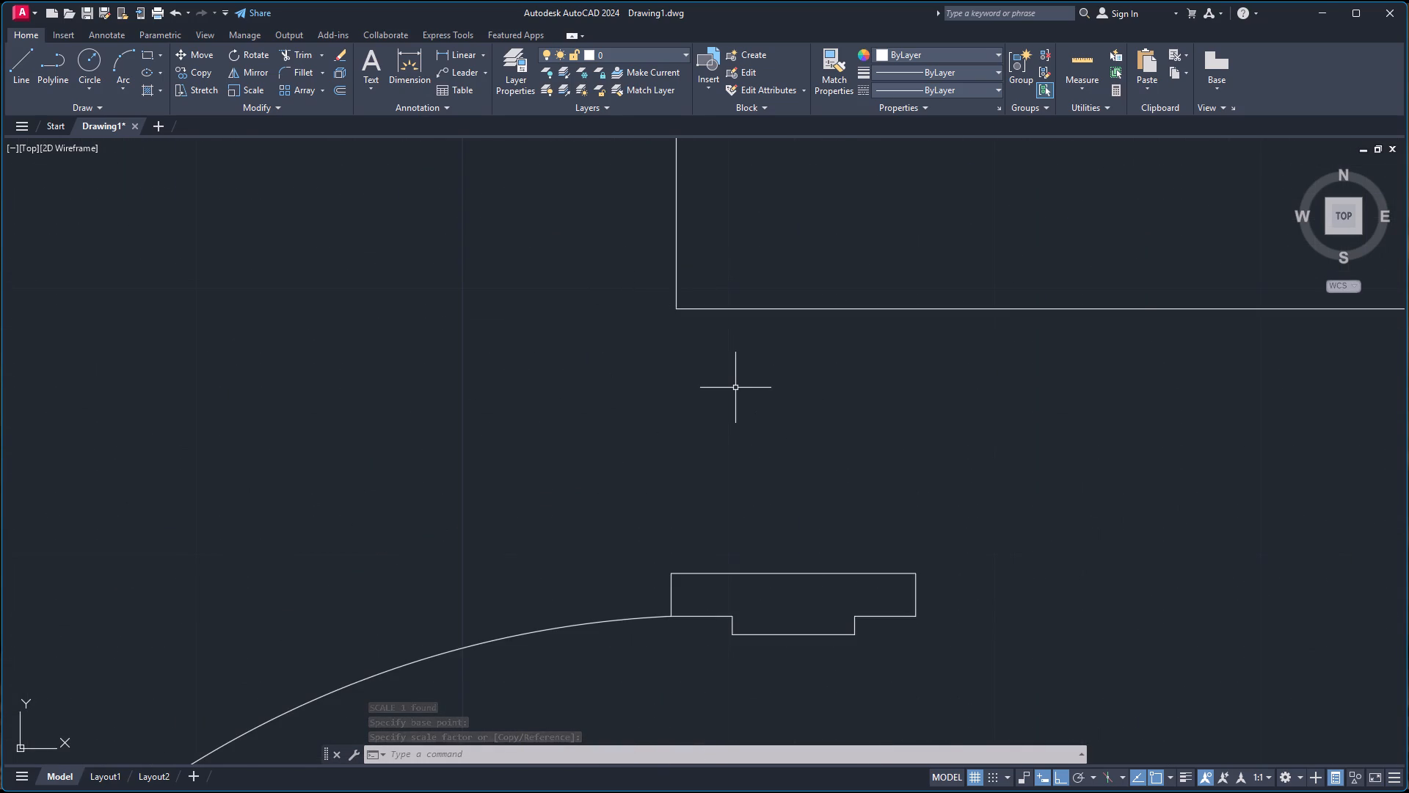
{"action": "key", "text": "l"}
{"action": "key", "text": "Return"}
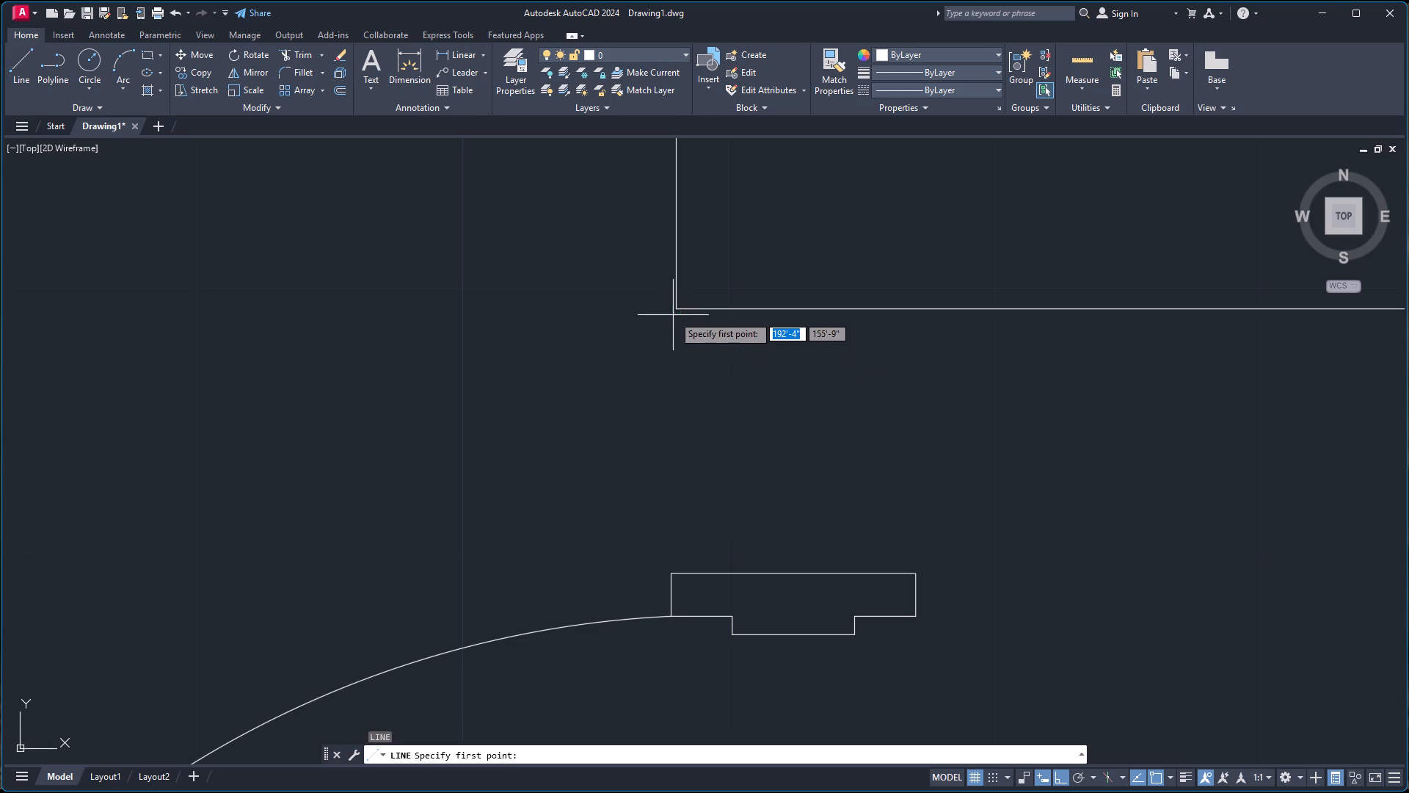
{"action": "left_click", "coordinate": [677, 311]}
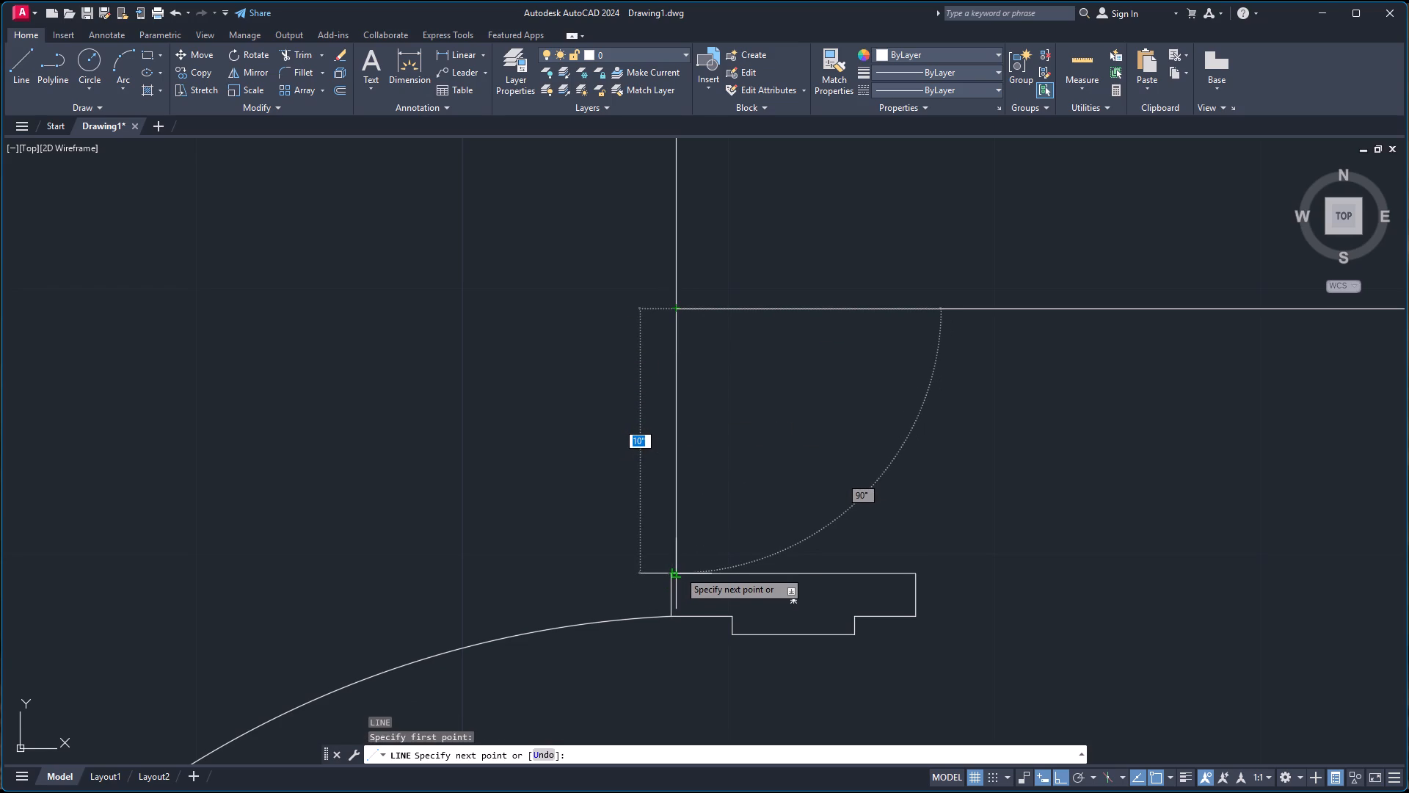
{"action": "left_click", "coordinate": [679, 571]}
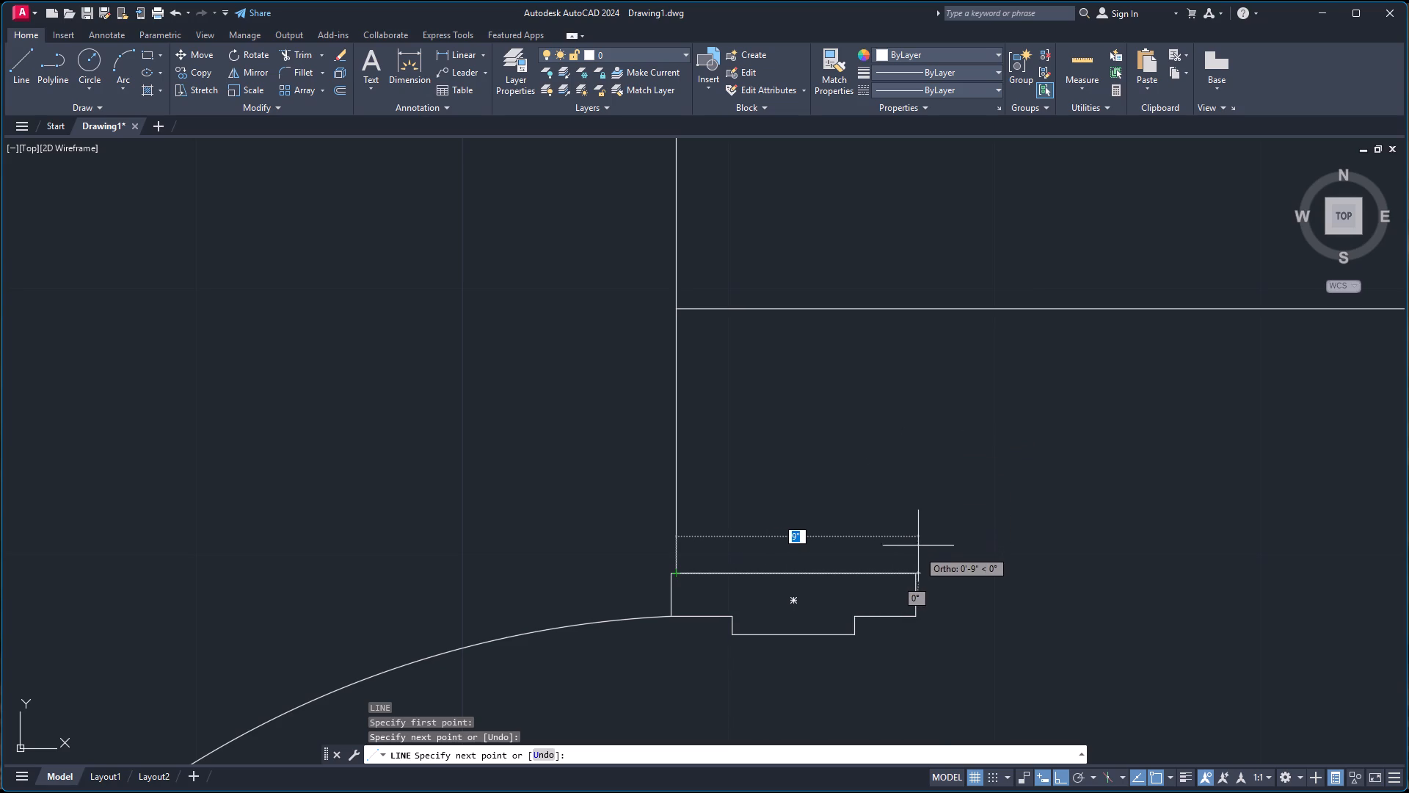
{"action": "key", "text": "Escape"}
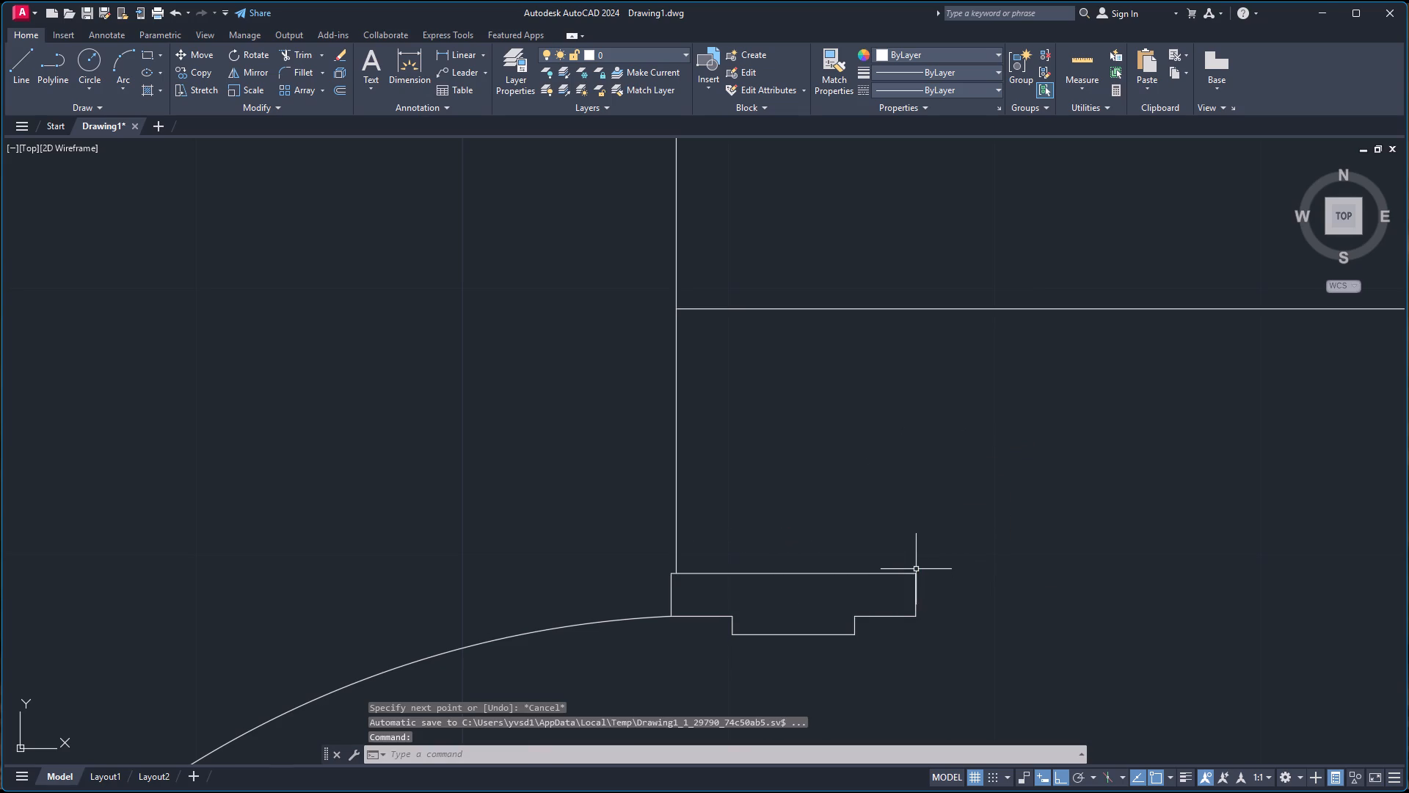
Scale the kitchen-wall door down freehand about the wall's upper-right outer corner, with an upward distance of about 1'-8 1/2".
{"action": "scroll", "coordinate": [916, 579], "scroll_direction": "down", "scroll_amount": 4}
{"action": "scroll", "coordinate": [938, 683], "scroll_direction": "down", "scroll_amount": 2}
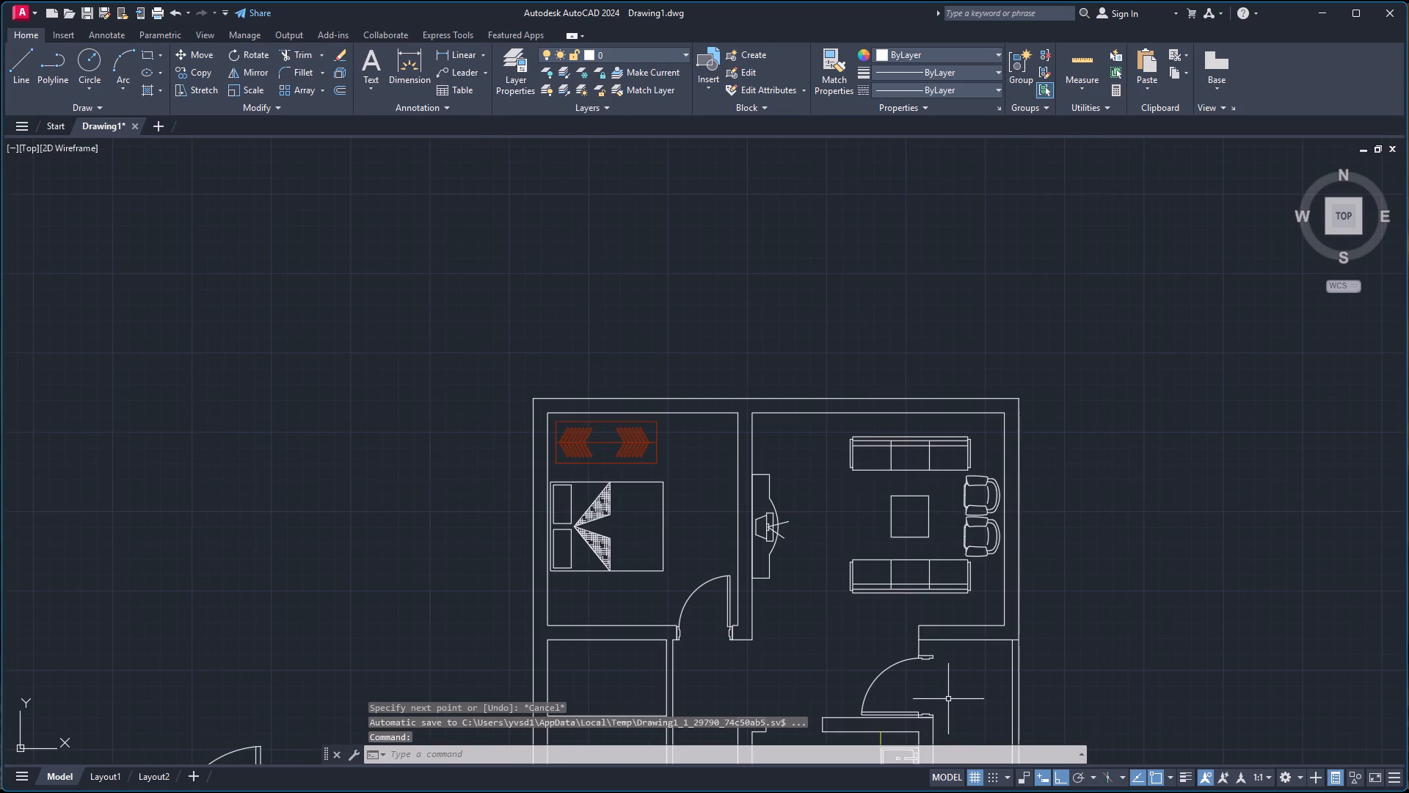
{"action": "scroll", "coordinate": [928, 723], "scroll_direction": "up", "scroll_amount": 3}
{"action": "left_click", "coordinate": [938, 689]}
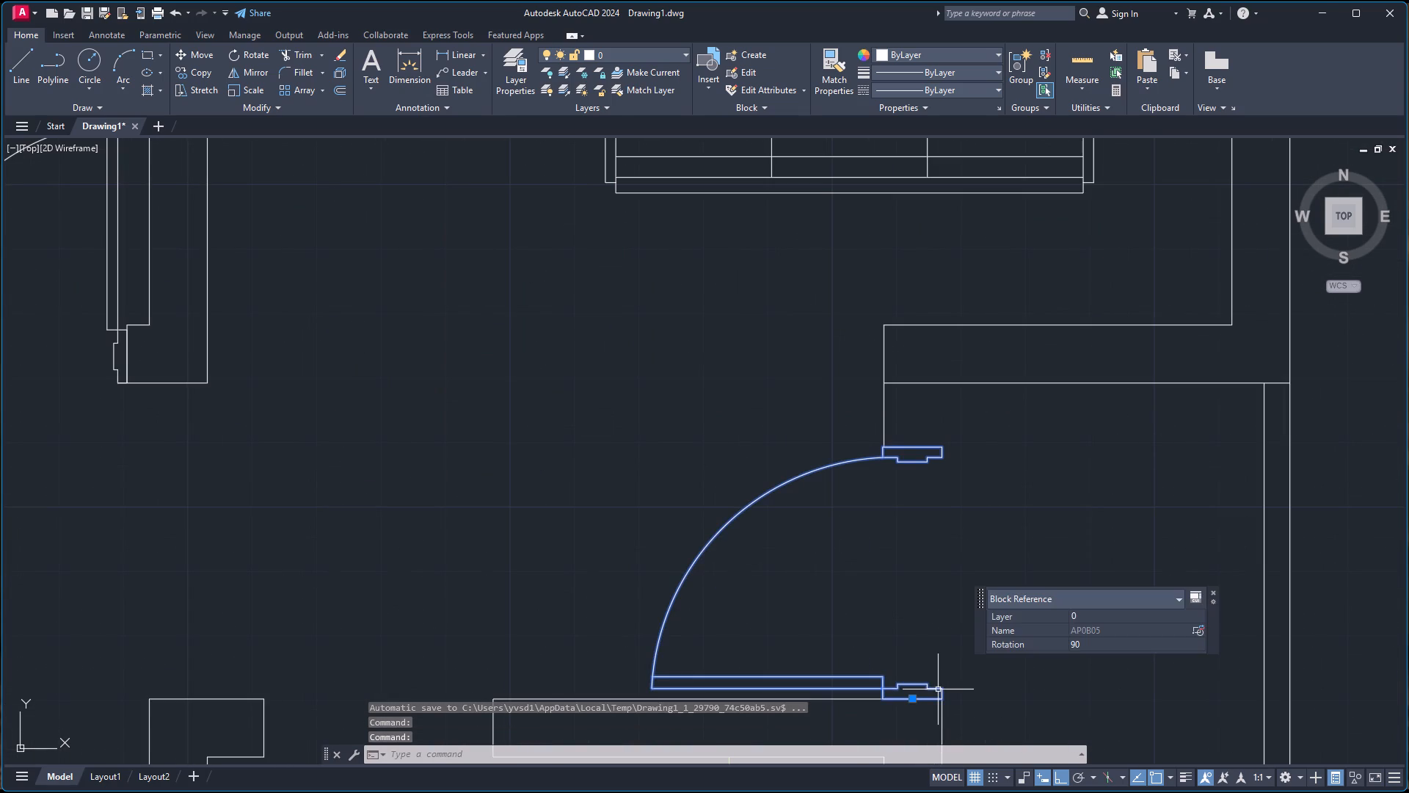
{"action": "key", "text": "s"}
{"action": "key", "text": "c"}
{"action": "key", "text": "Return"}
{"action": "scroll", "coordinate": [936, 705], "scroll_direction": "up", "scroll_amount": 2}
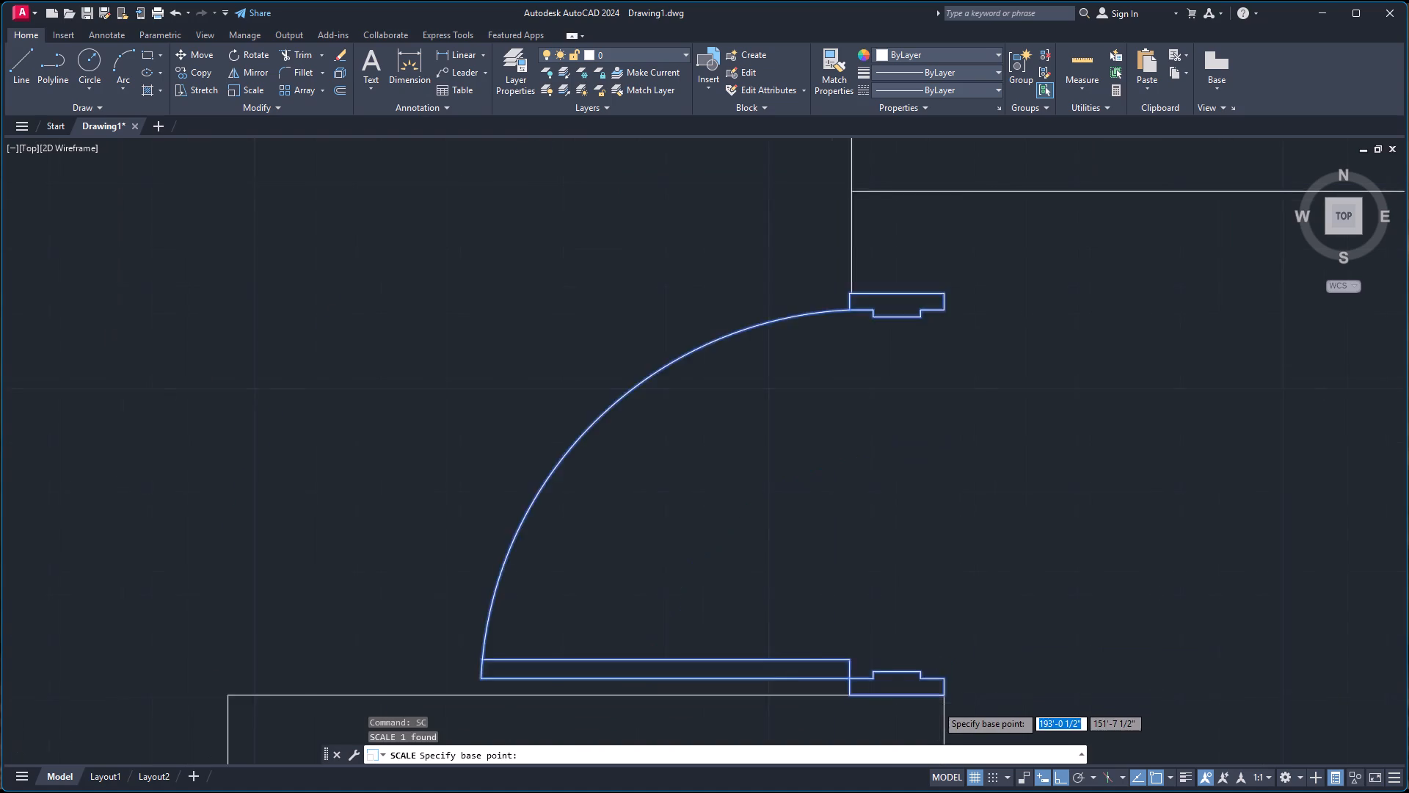
{"action": "scroll", "coordinate": [936, 705], "scroll_direction": "up", "scroll_amount": 1}
{"action": "left_click", "coordinate": [953, 681]}
{"action": "scroll", "coordinate": [917, 582], "scroll_direction": "down", "scroll_amount": 4}
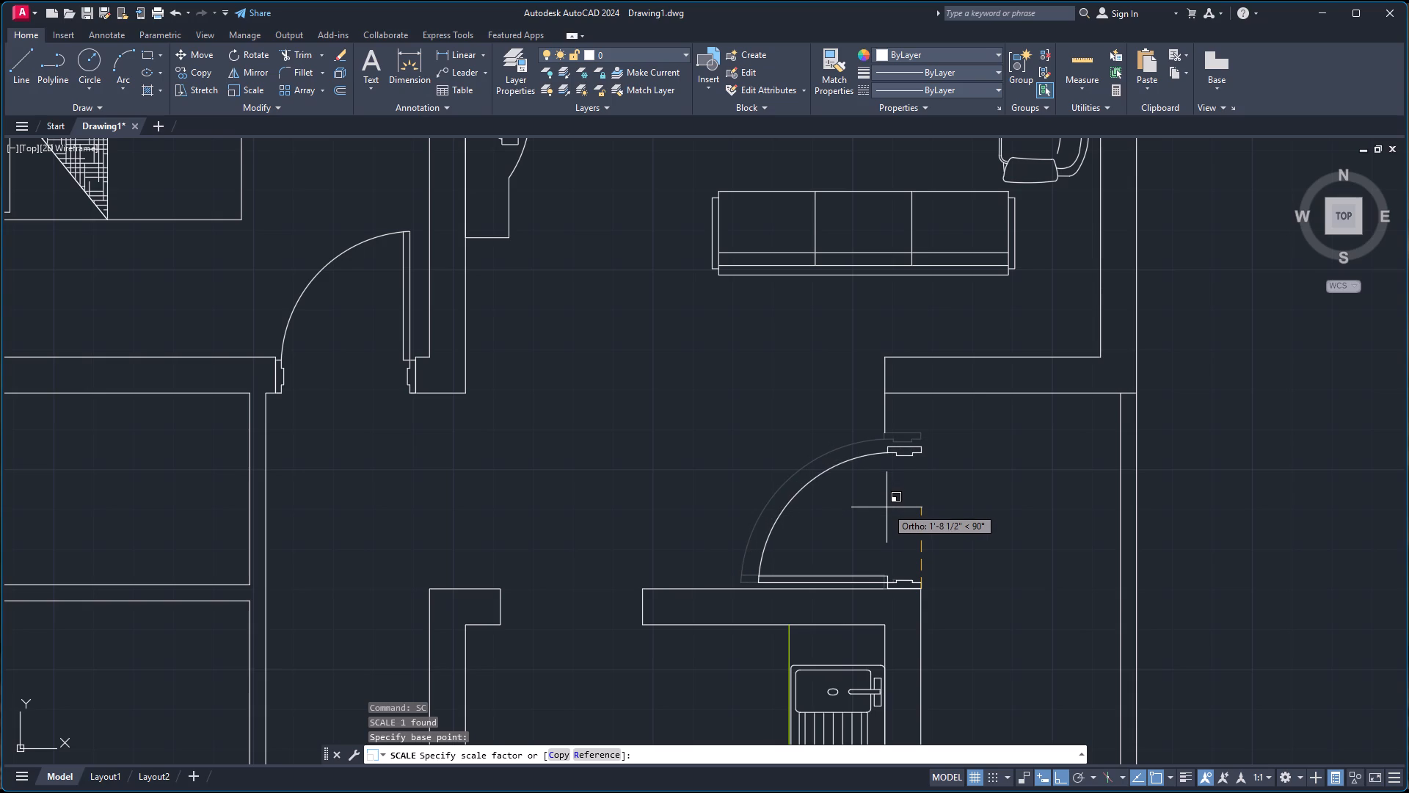
{"action": "scroll", "coordinate": [886, 505], "scroll_direction": "up", "scroll_amount": 1}
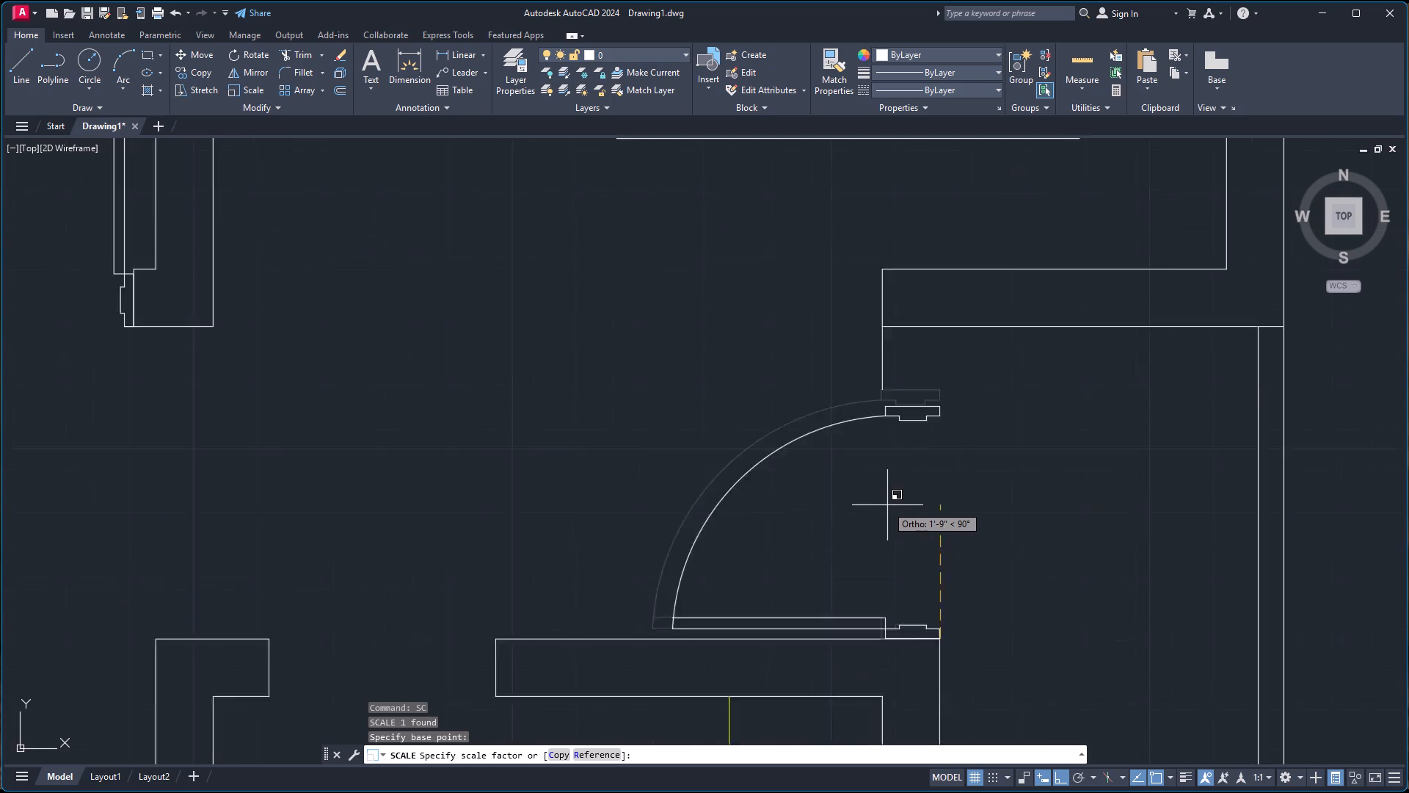
{"action": "scroll", "coordinate": [887, 505], "scroll_direction": "up", "scroll_amount": 2}
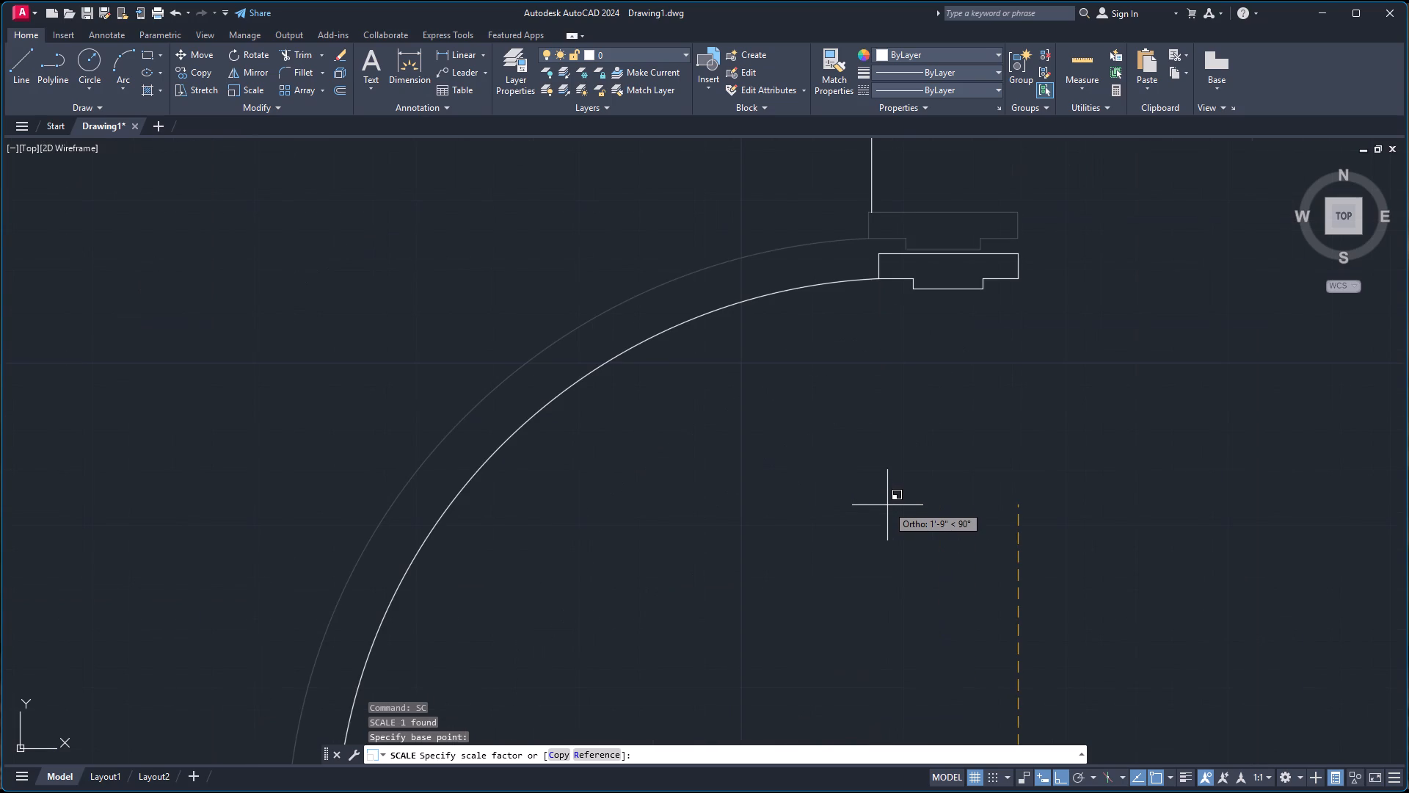
{"action": "left_click", "coordinate": [887, 510]}
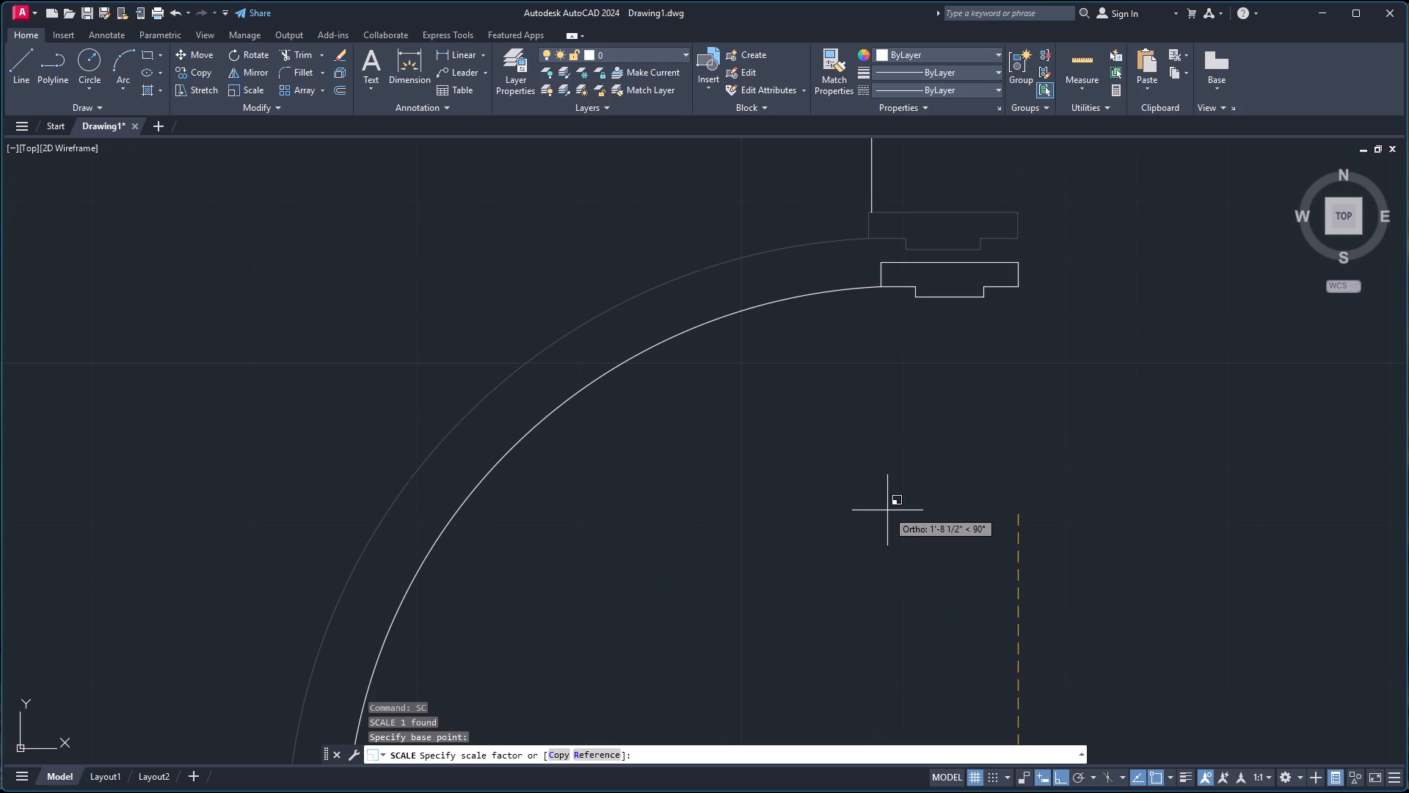
Draw a vertical line from the upper jamb's upper-right corner up to the living room wall's lower face.
{"action": "scroll", "coordinate": [911, 514], "scroll_direction": "down", "scroll_amount": 2}
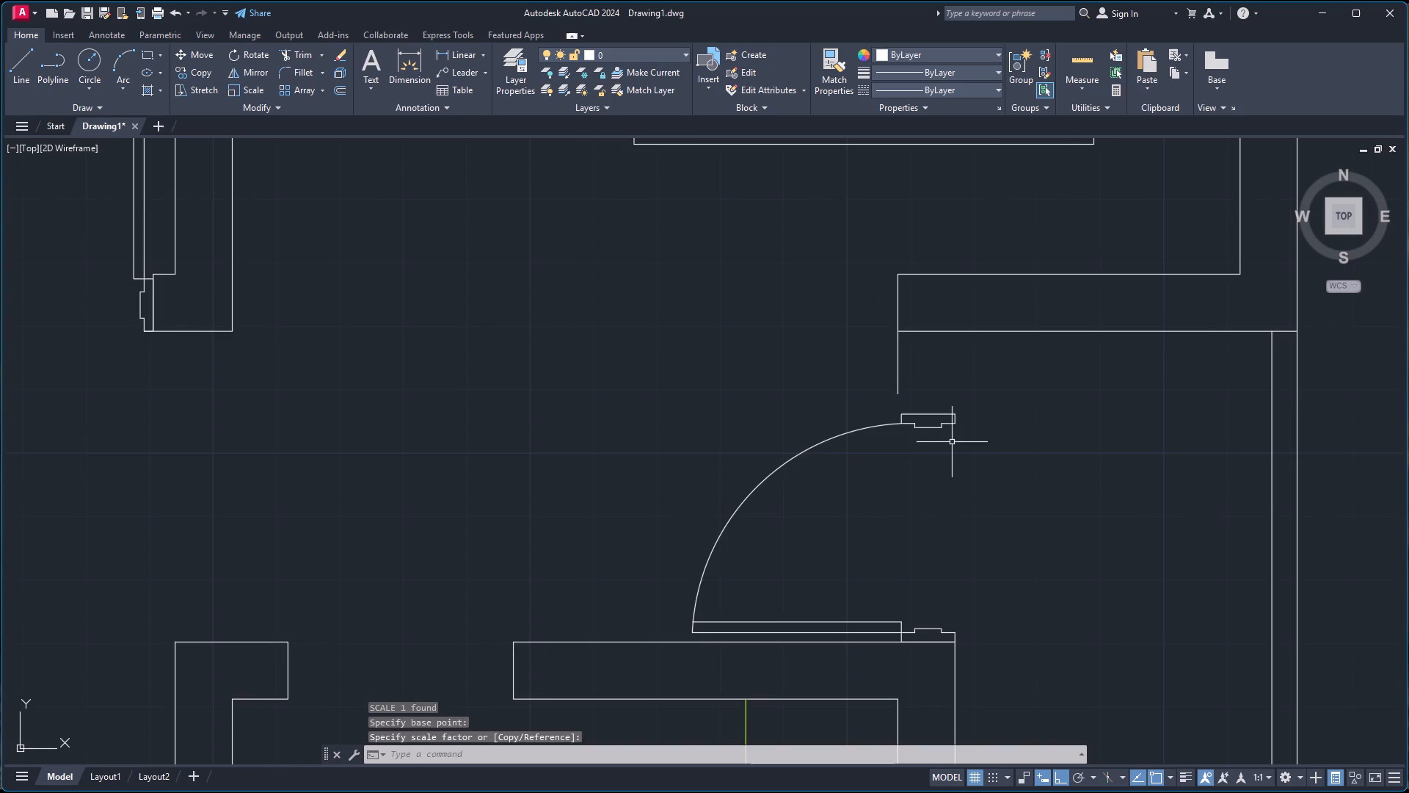
{"action": "scroll", "coordinate": [952, 435], "scroll_direction": "up", "scroll_amount": 2}
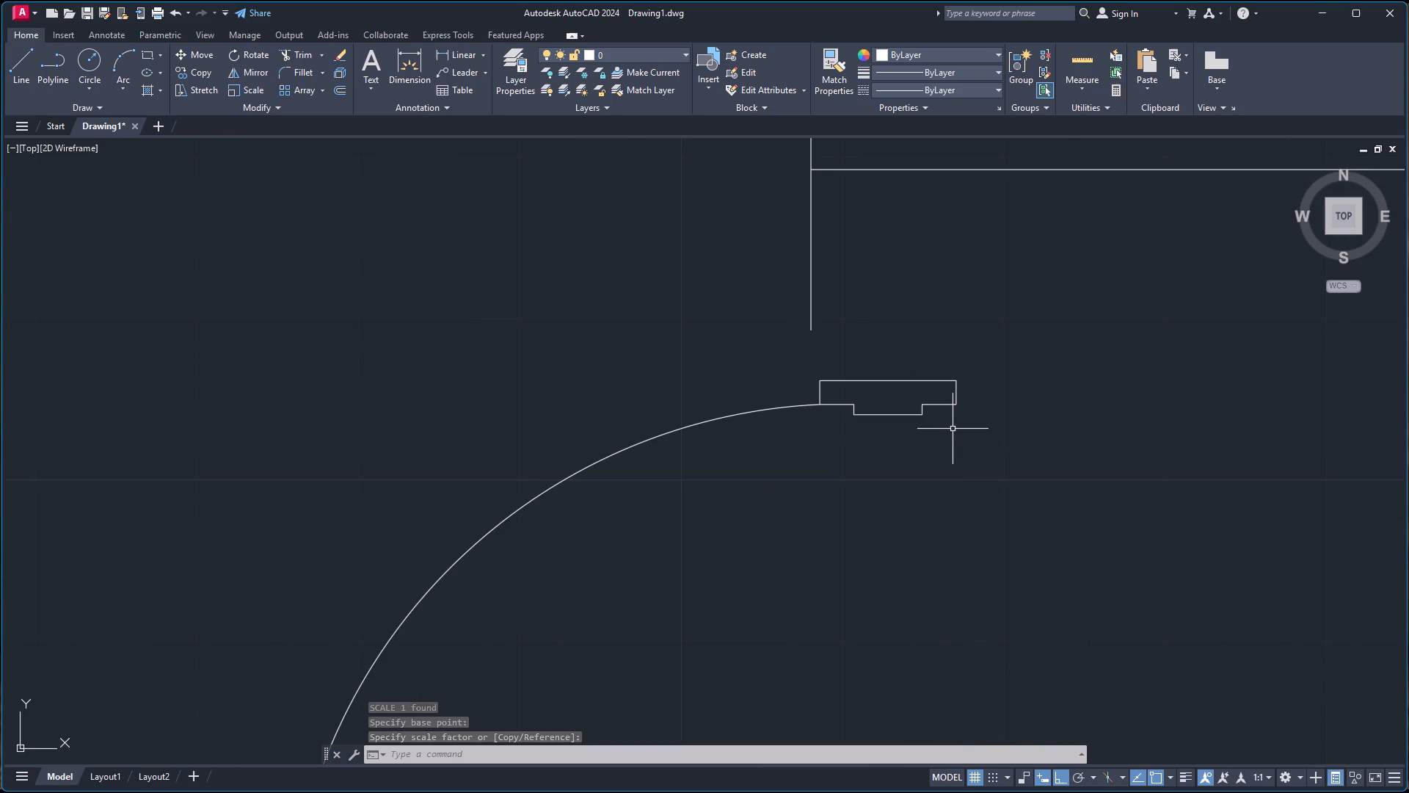
{"action": "key", "text": "l"}
{"action": "key", "text": "Return"}
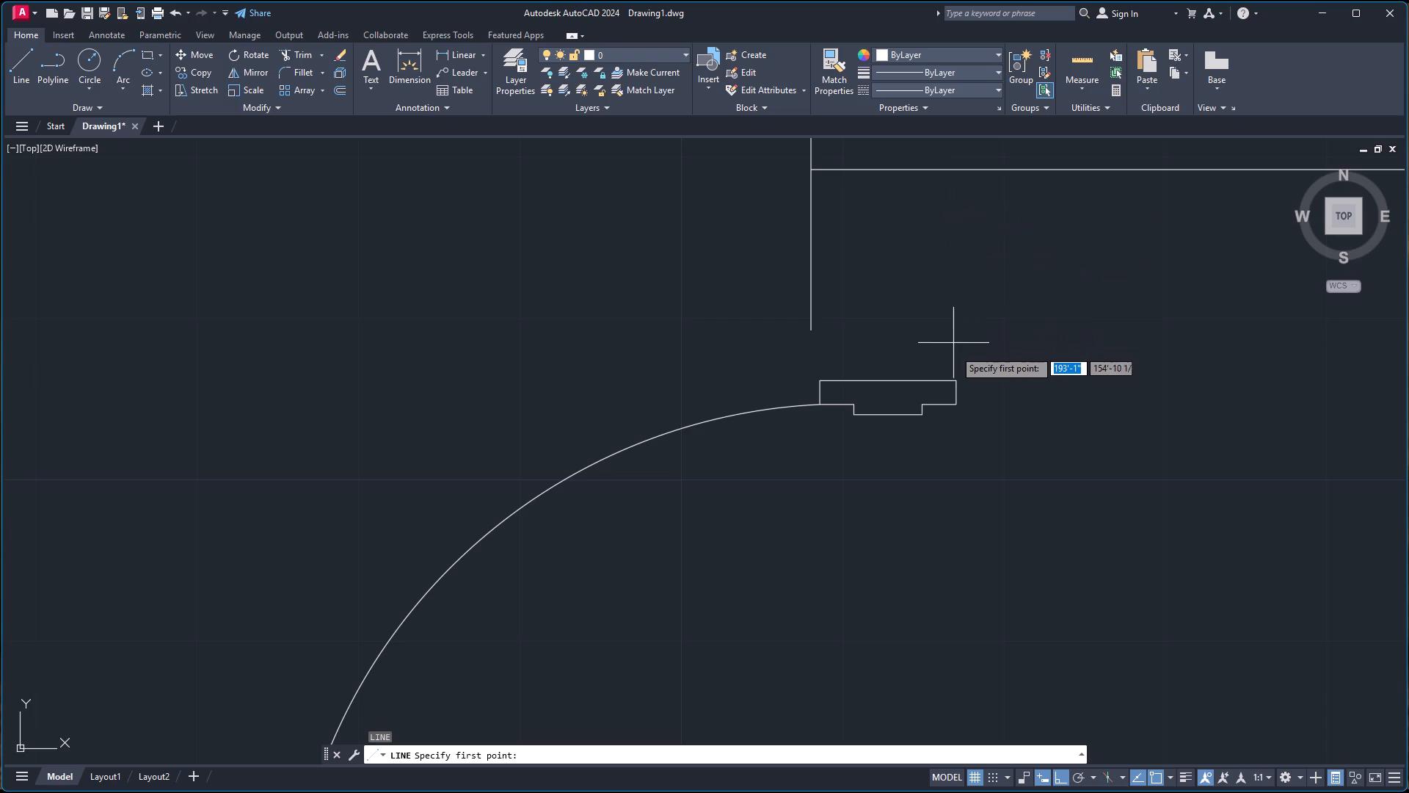
{"action": "left_click", "coordinate": [959, 376]}
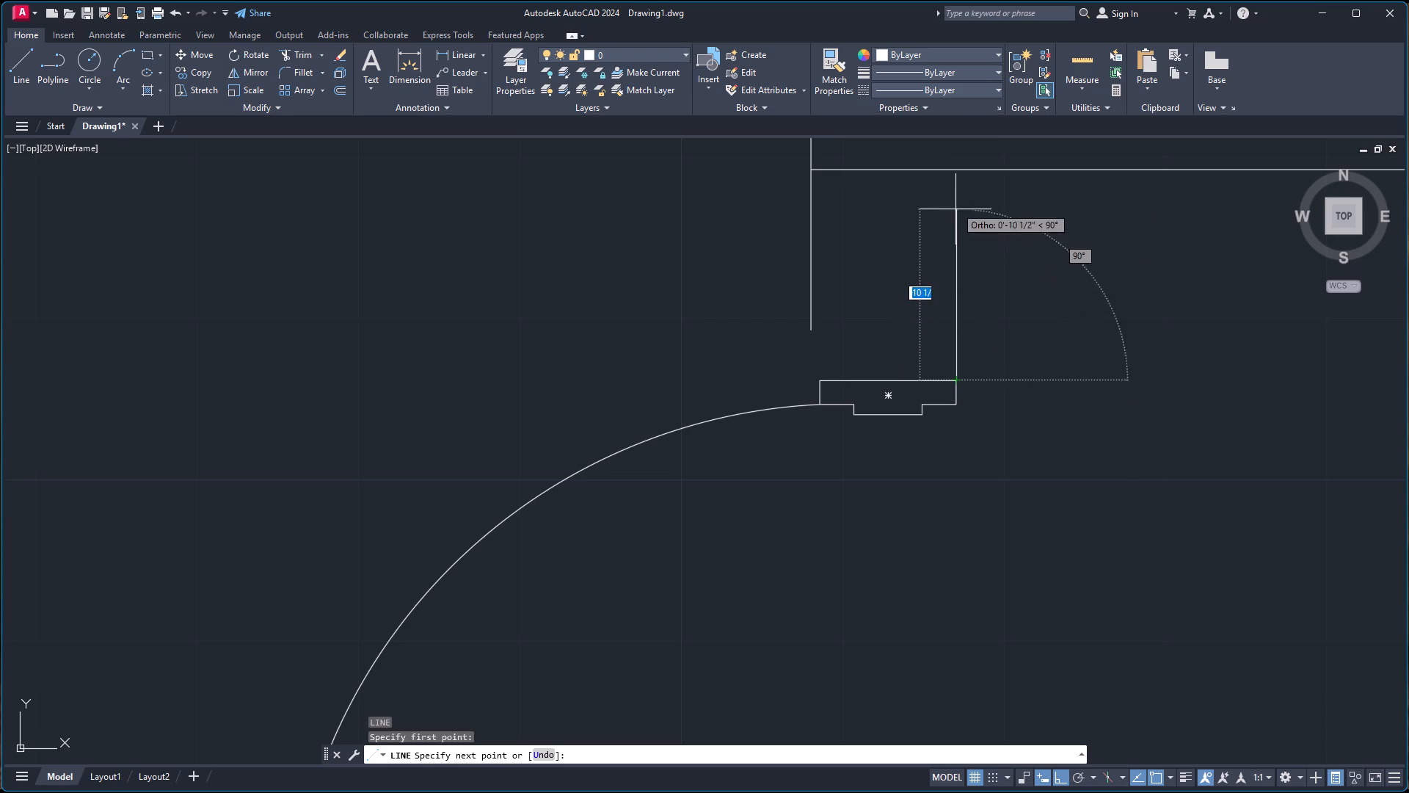
{"action": "left_click", "coordinate": [955, 173]}
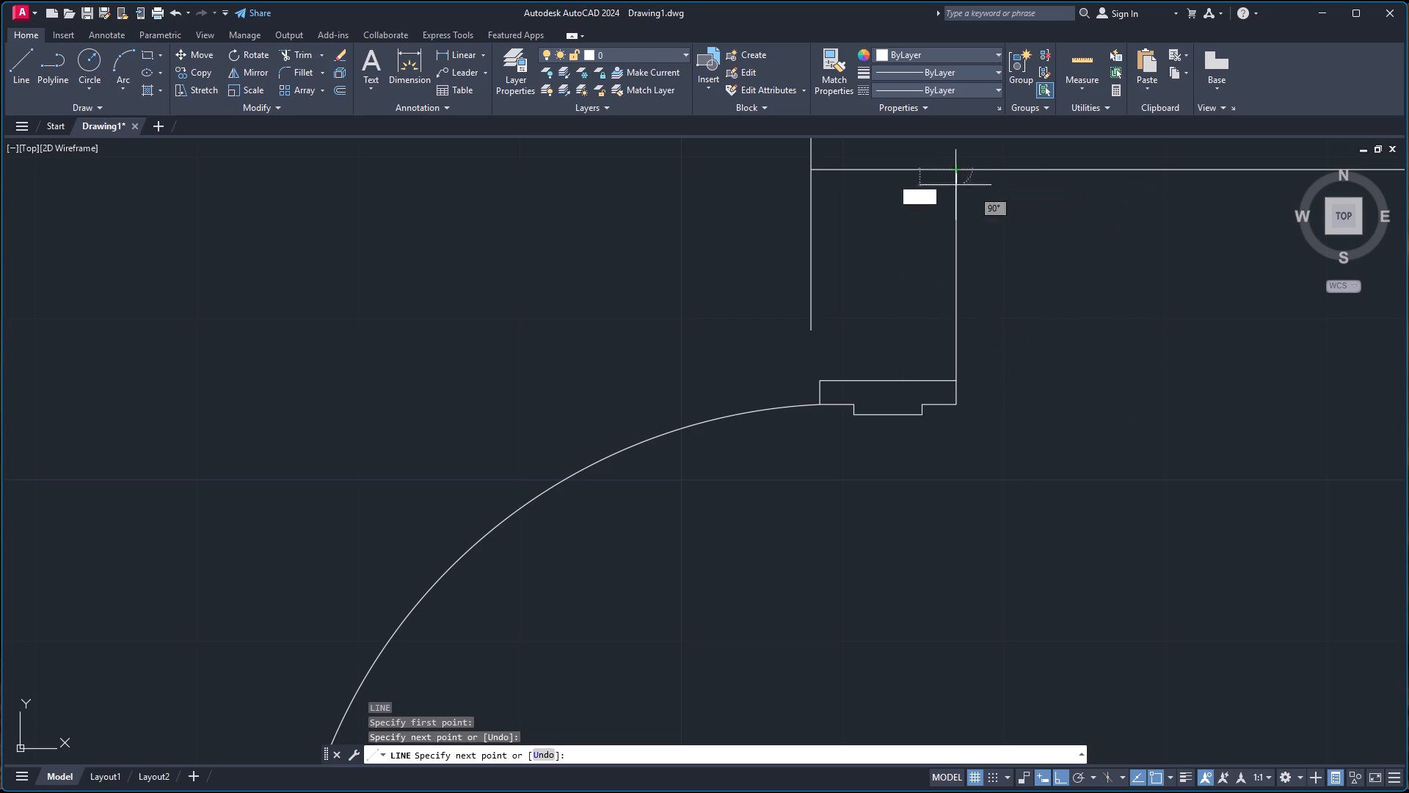
{"action": "key", "text": "space"}
Draw a line from the upper jamb's upper-right corner about 9" left, continuing vertically up to the living room wall's lower-left corner.
{"action": "key", "text": "space"}
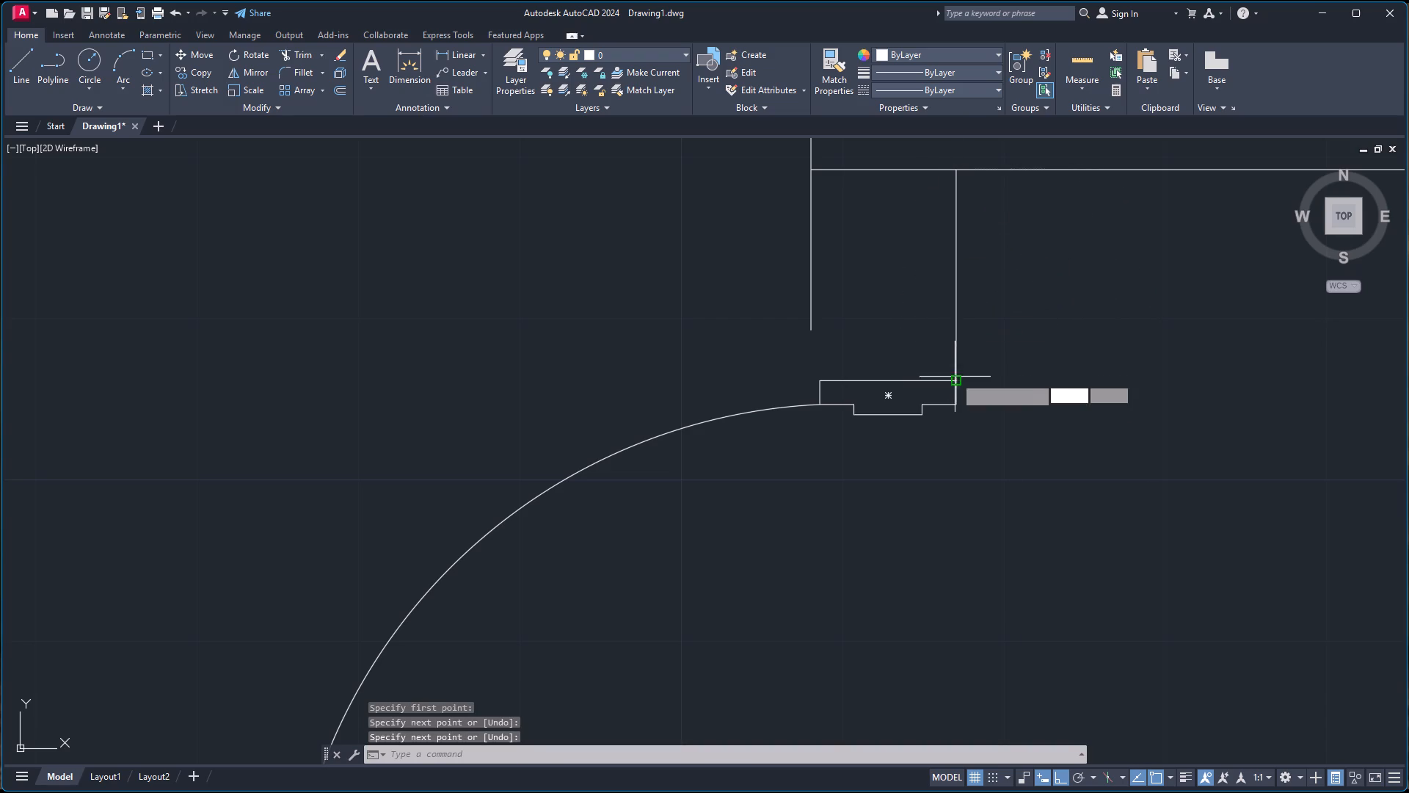
{"action": "left_click", "coordinate": [955, 380]}
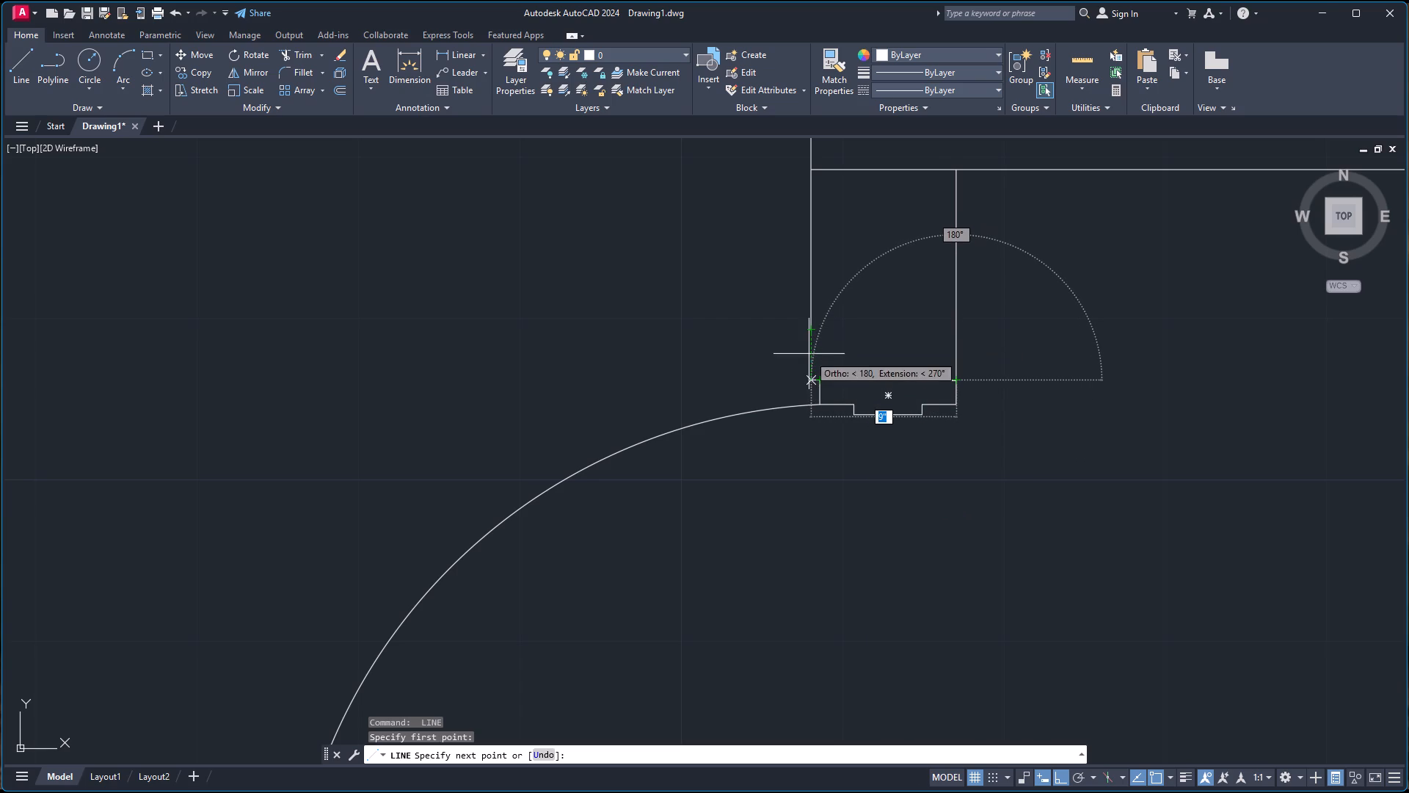
{"action": "left_click", "coordinate": [811, 380]}
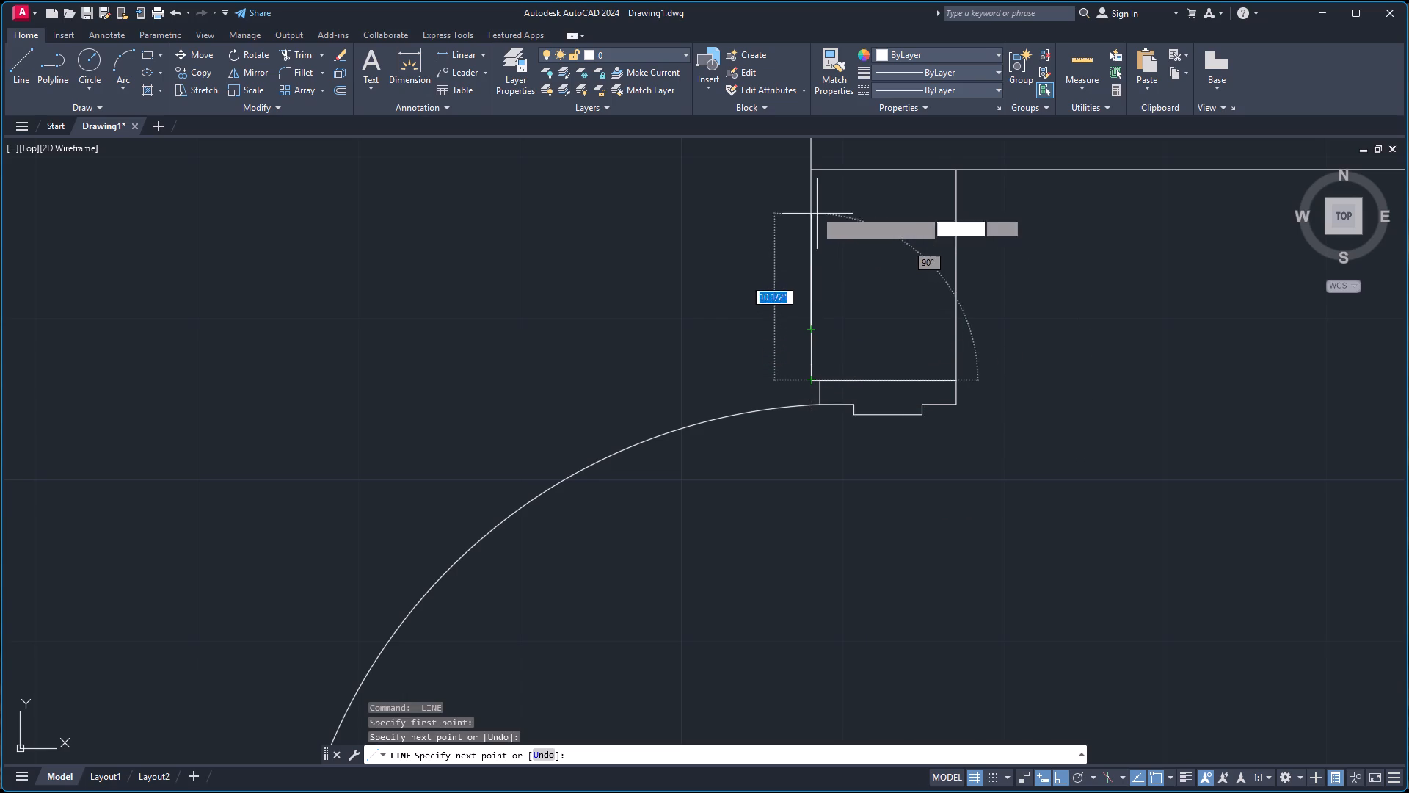
{"action": "left_click", "coordinate": [810, 170]}
{"action": "key", "text": "space"}
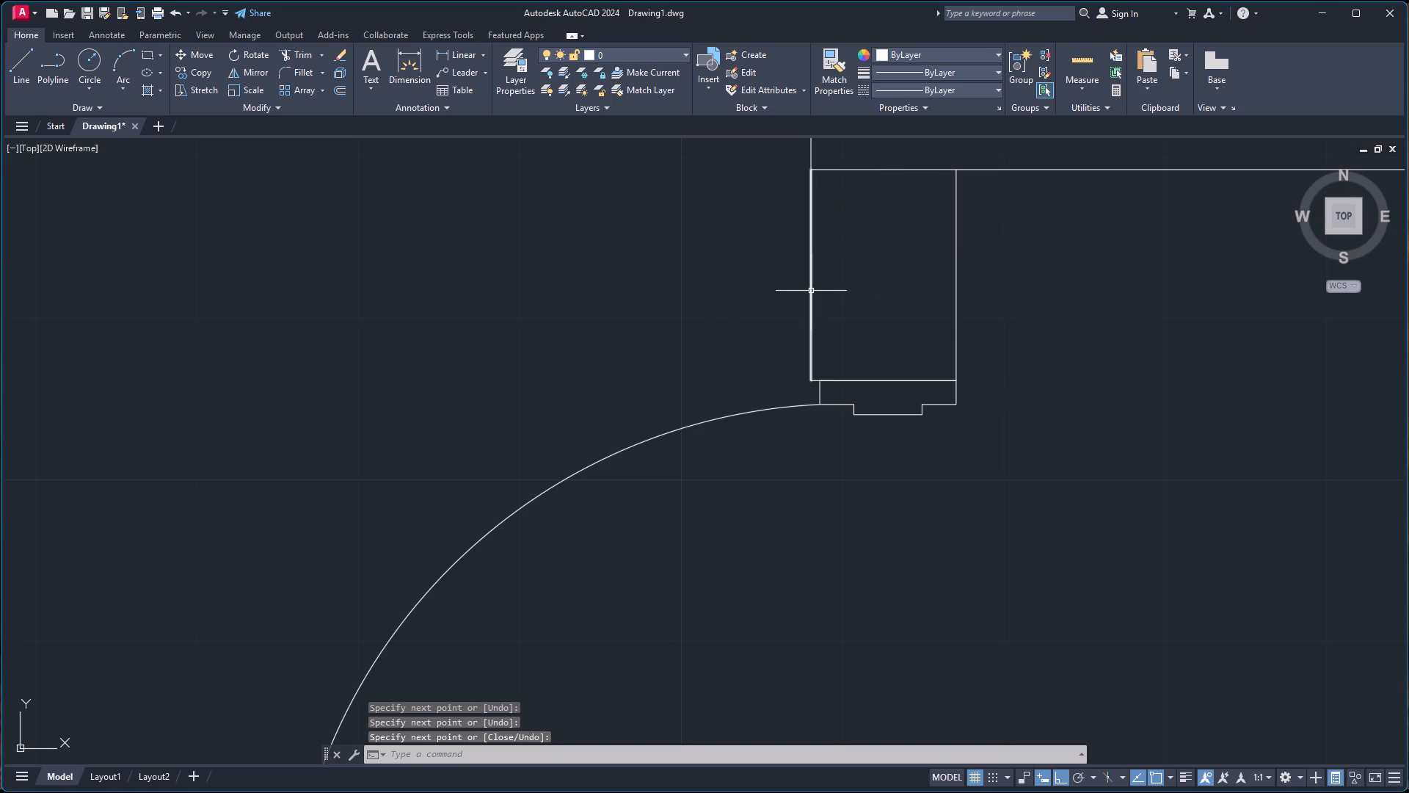
Delete the two overlapping vertical lines running down from the living room wall's lower-left corner.
{"action": "scroll", "coordinate": [809, 263], "scroll_direction": "up", "scroll_amount": 5}
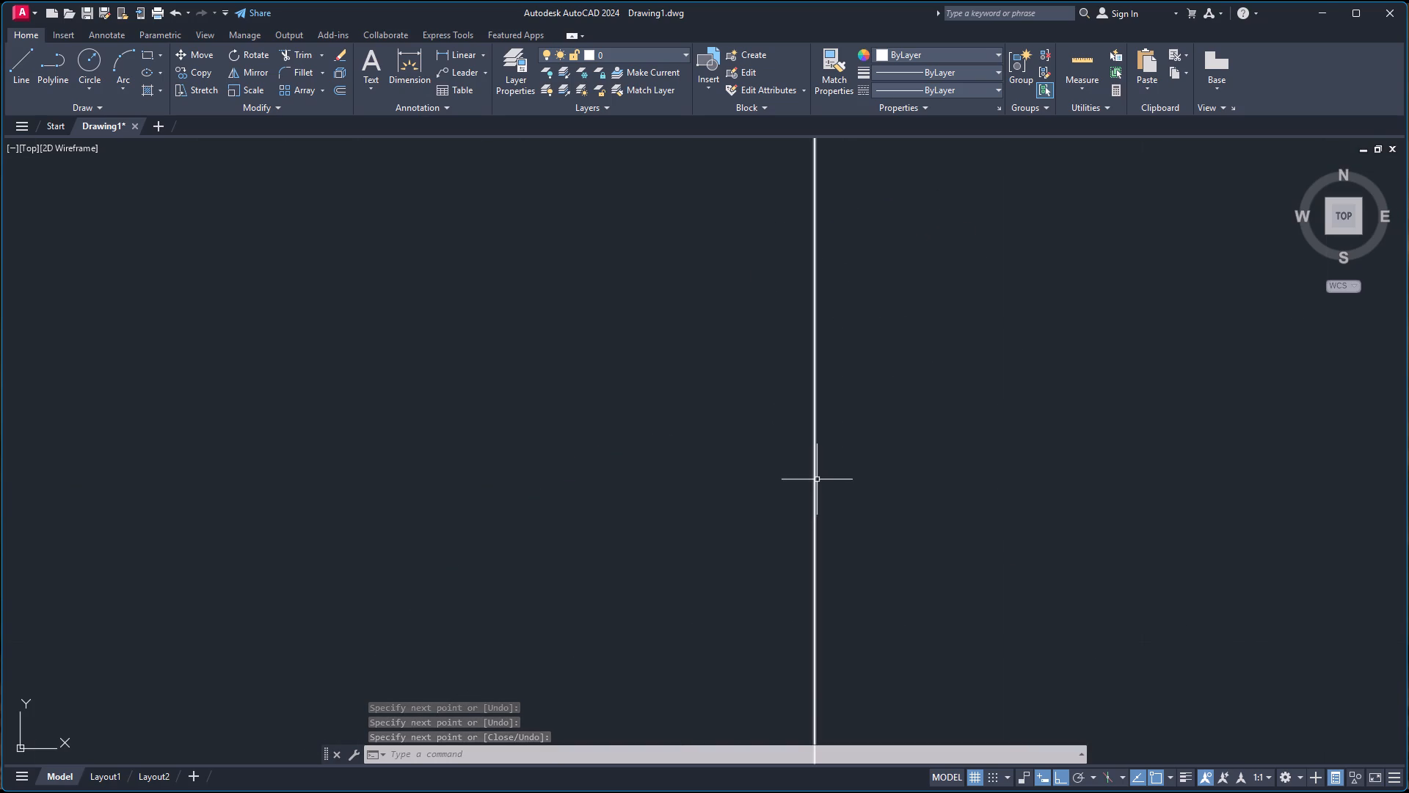
{"action": "right_click", "coordinate": [814, 485]}
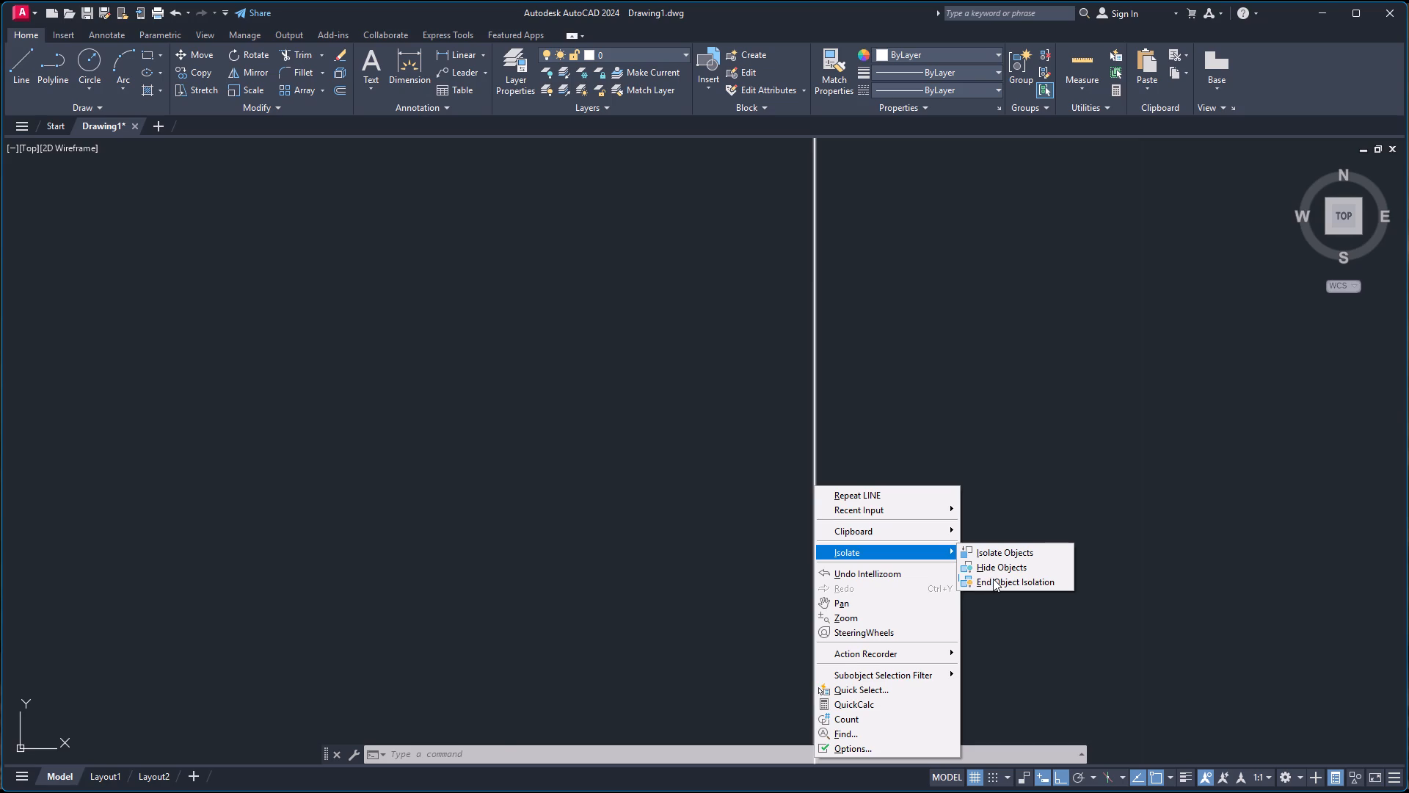
{"action": "left_click", "coordinate": [993, 579]}
{"action": "scroll", "coordinate": [816, 484], "scroll_direction": "down", "scroll_amount": 5}
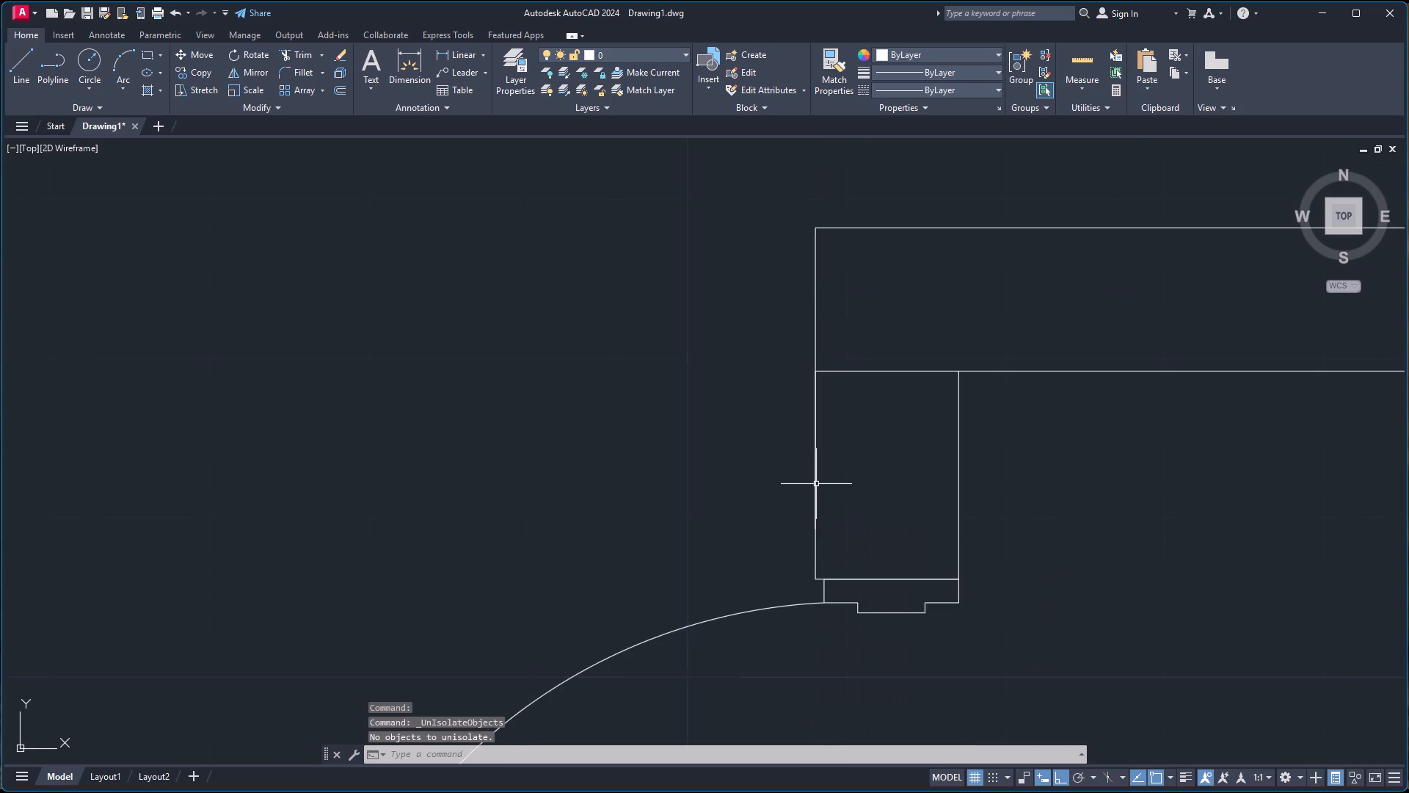
{"action": "scroll", "coordinate": [816, 484], "scroll_direction": "up", "scroll_amount": 2}
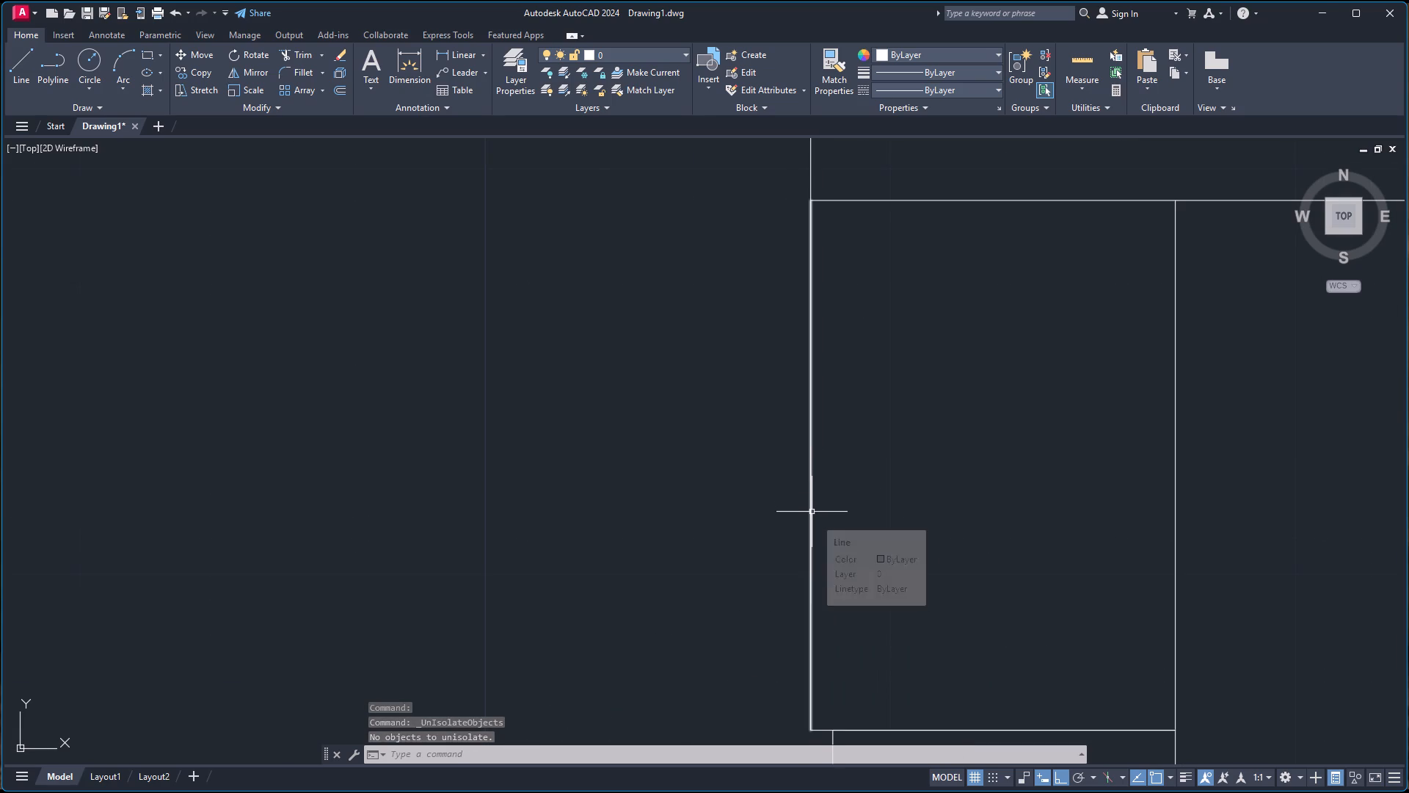
{"action": "left_click", "coordinate": [812, 512]}
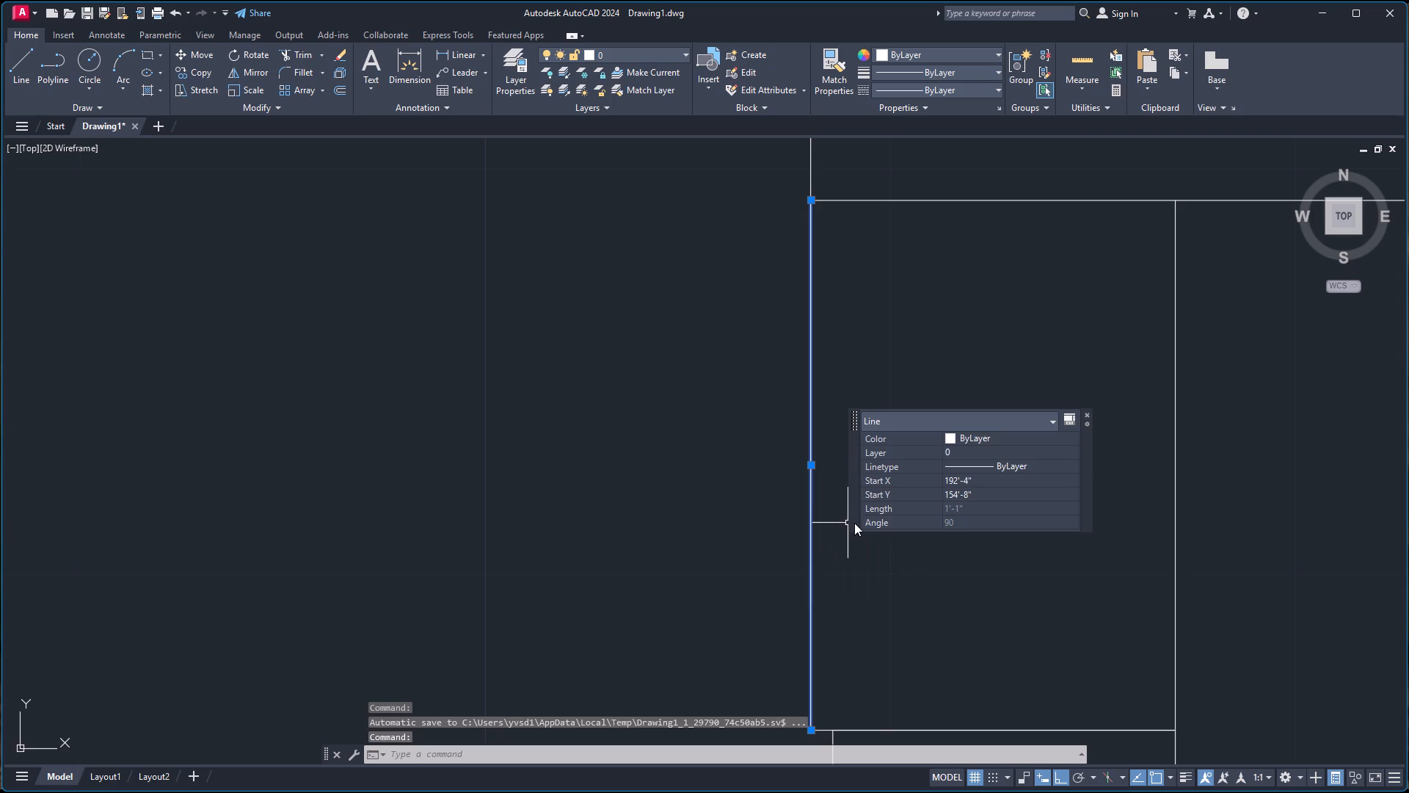
{"action": "key", "text": "Delete"}
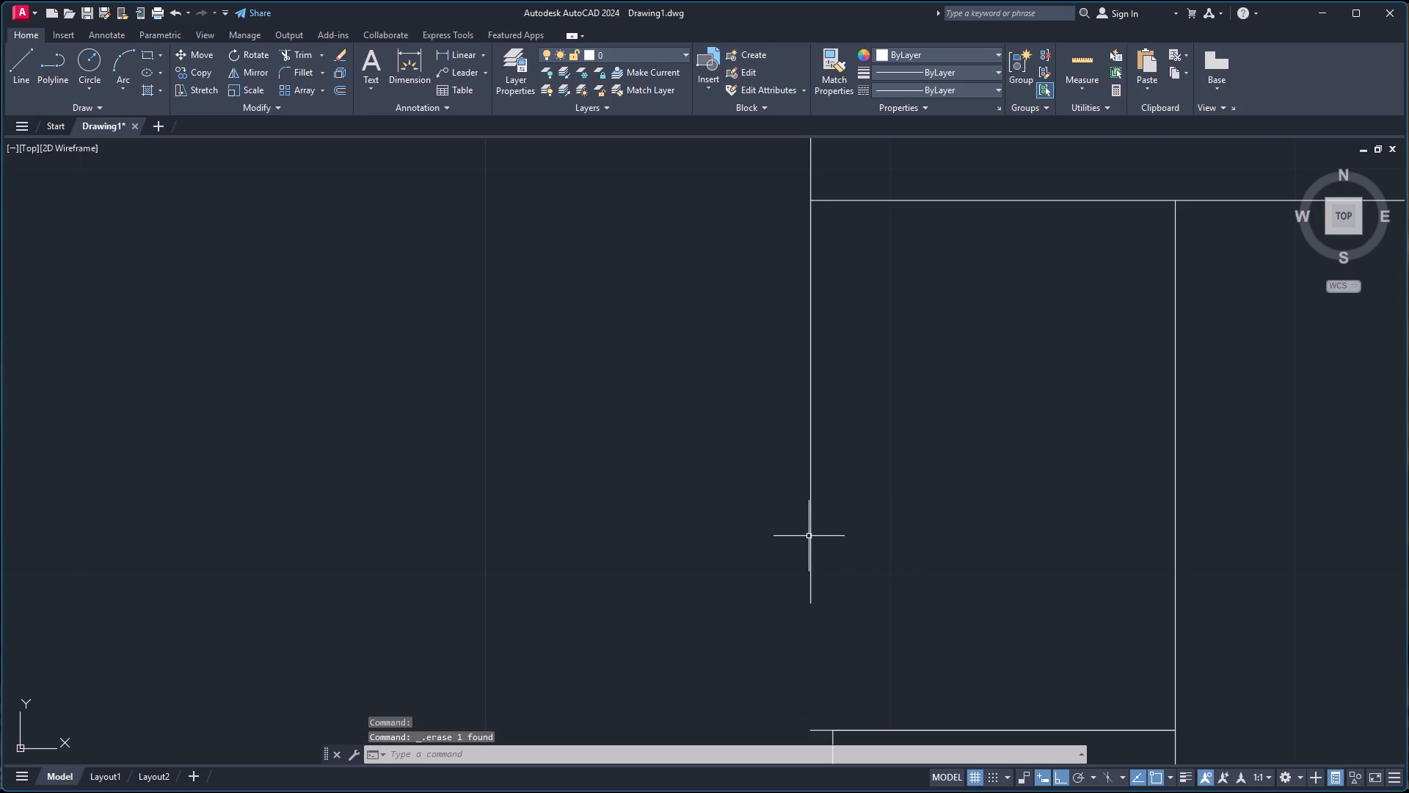
{"action": "left_click", "coordinate": [810, 532]}
{"action": "key", "text": "Delete"}
{"action": "right_click", "coordinate": [867, 488]}
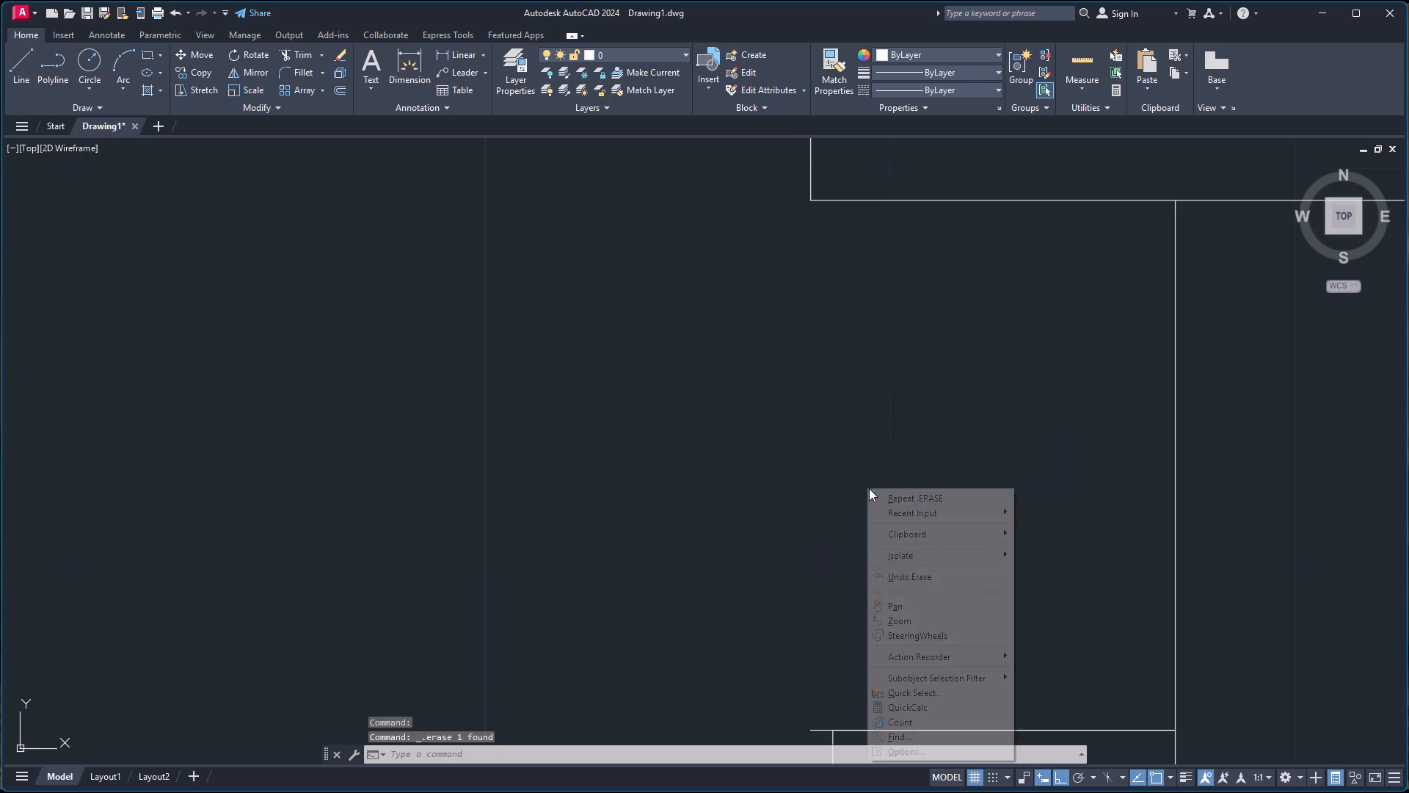
{"action": "left_click", "coordinate": [1132, 432]}
{"action": "left_click", "coordinate": [1043, 518]}
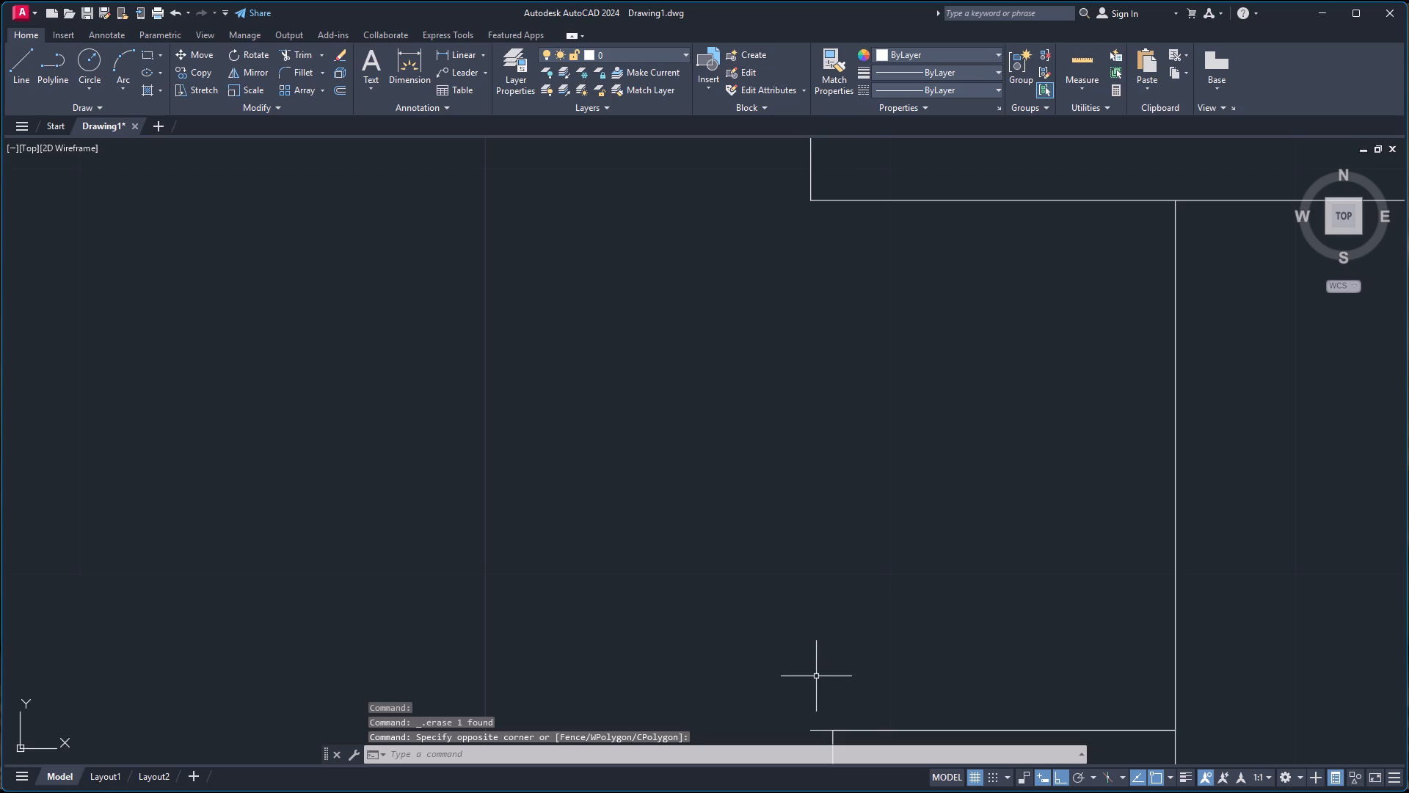
Draw a single vertical line 1'-1" long from the left end of the jamb's top line to the living room wall's lower-left corner.
{"action": "scroll", "coordinate": [816, 688], "scroll_direction": "down", "scroll_amount": 1}
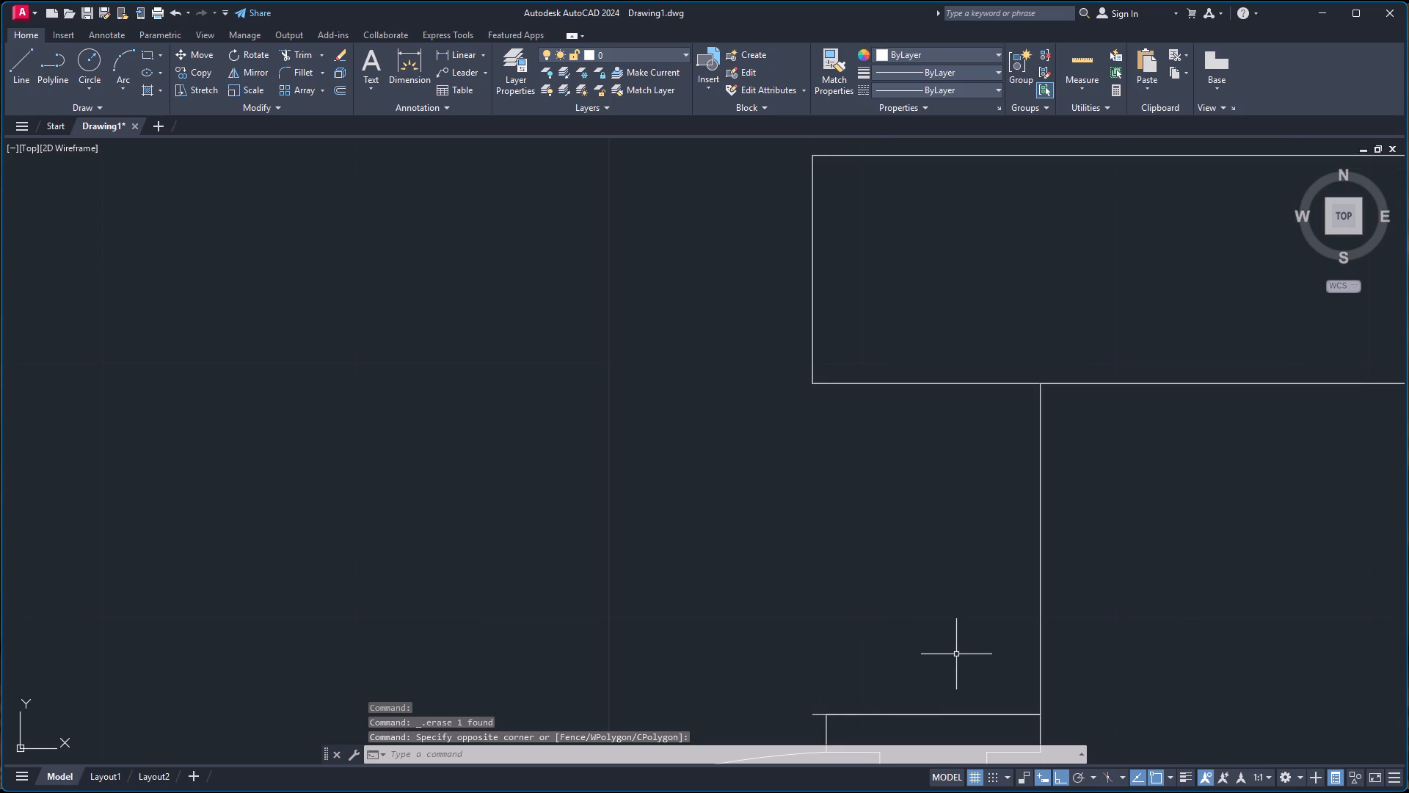
{"action": "key", "text": "l"}
{"action": "key", "text": "Return"}
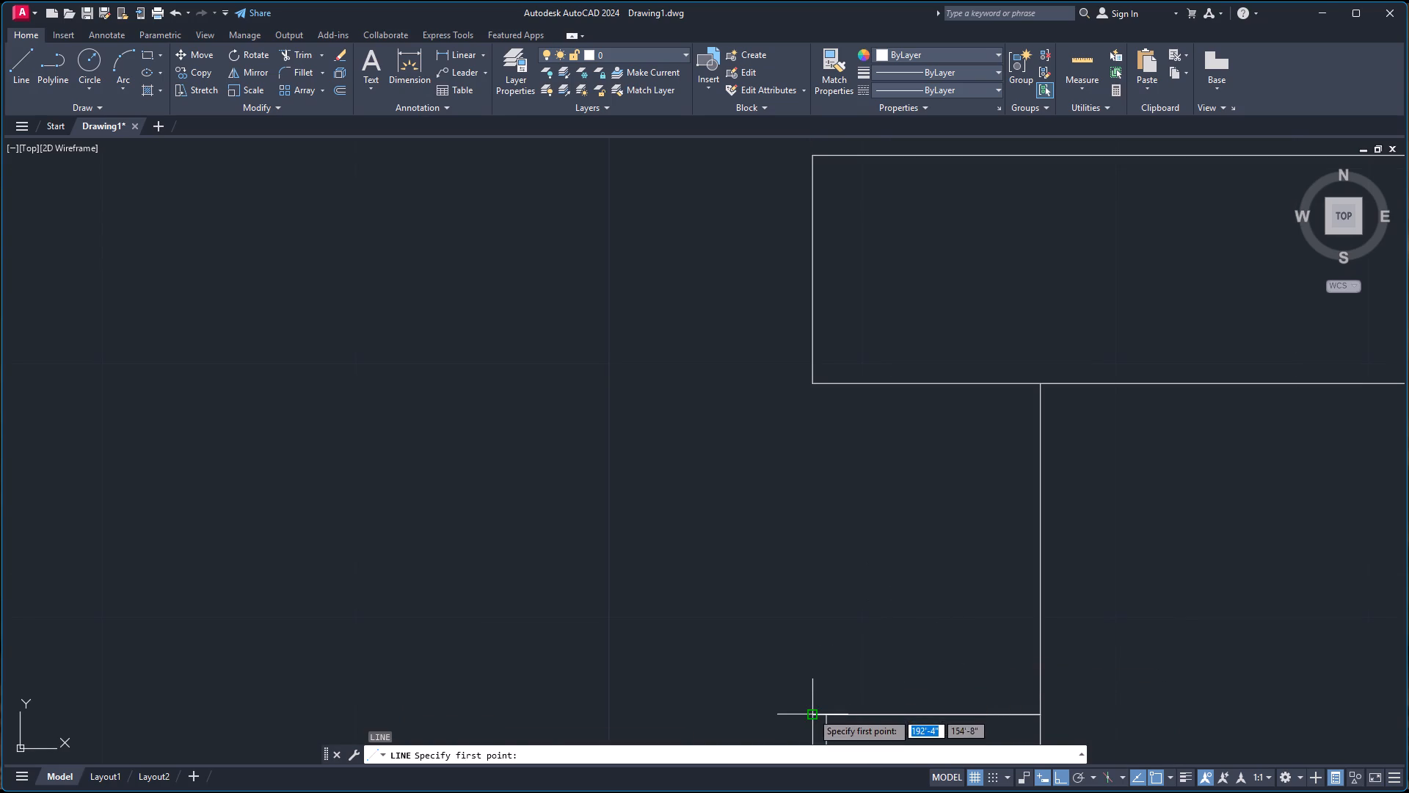
{"action": "left_click", "coordinate": [812, 712]}
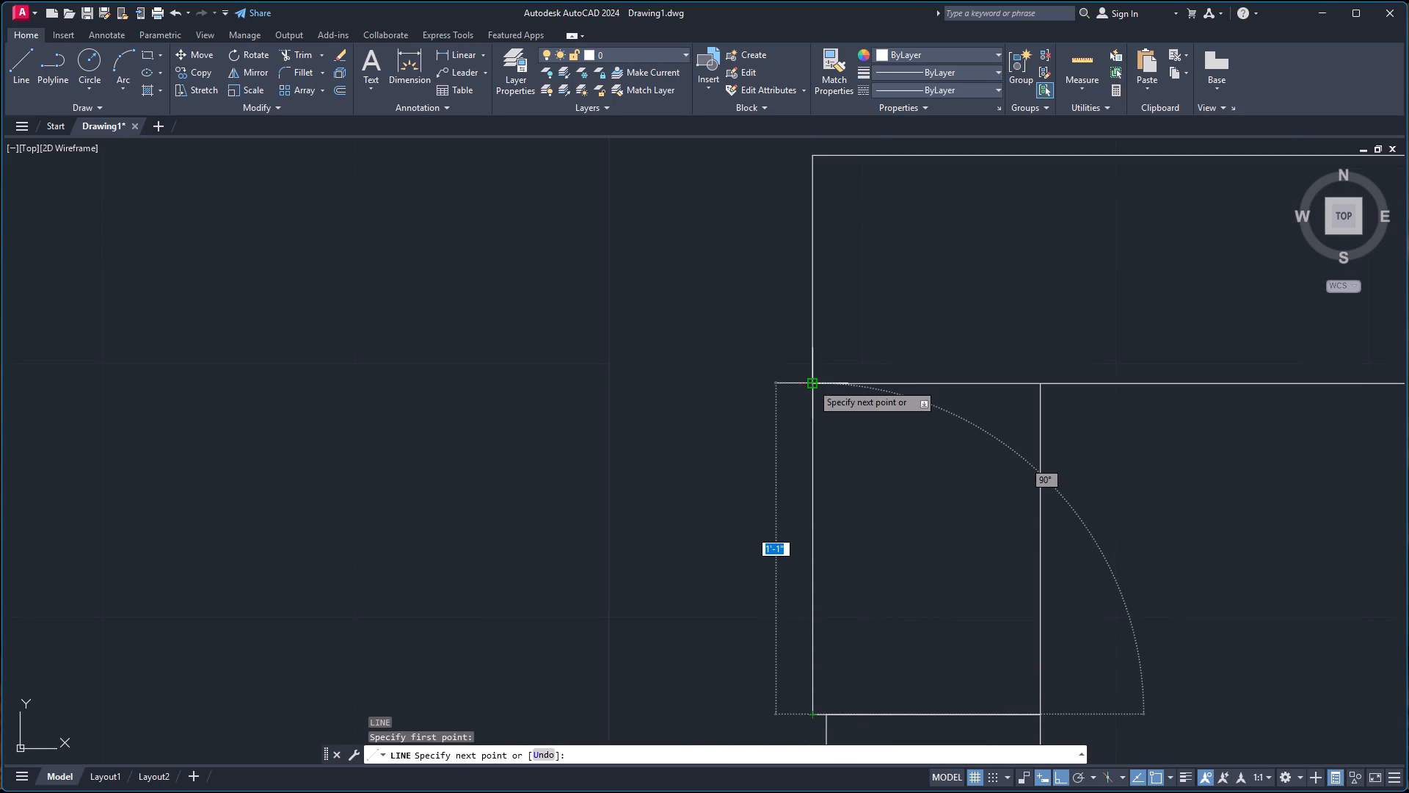
{"action": "left_click", "coordinate": [812, 383]}
{"action": "key", "text": "space"}
Rotate the leftmost spare door block outside the plan 90° about its hinge jamb's lower-right corner.
{"action": "scroll", "coordinate": [898, 427], "scroll_direction": "down", "scroll_amount": 4}
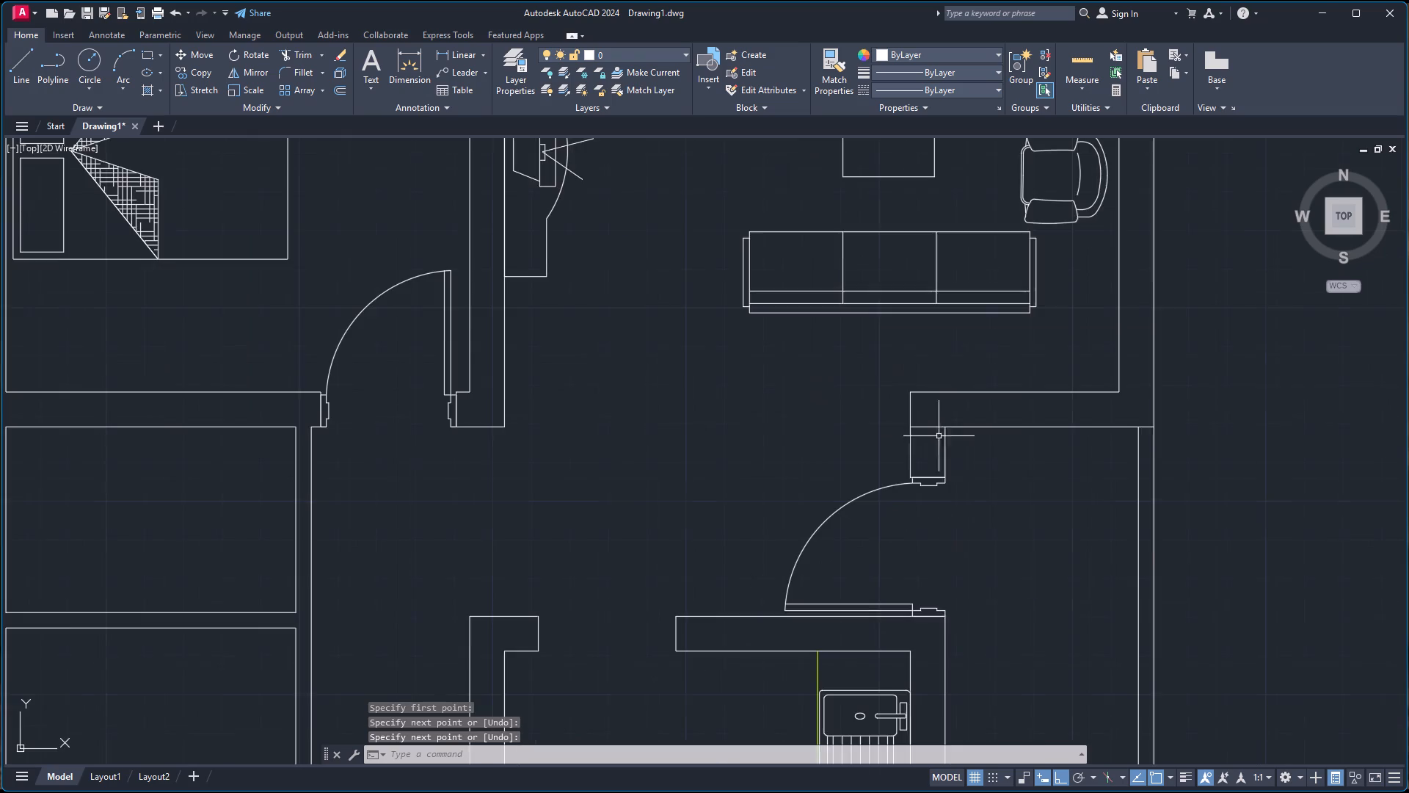
{"action": "scroll", "coordinate": [994, 477], "scroll_direction": "down", "scroll_amount": 1}
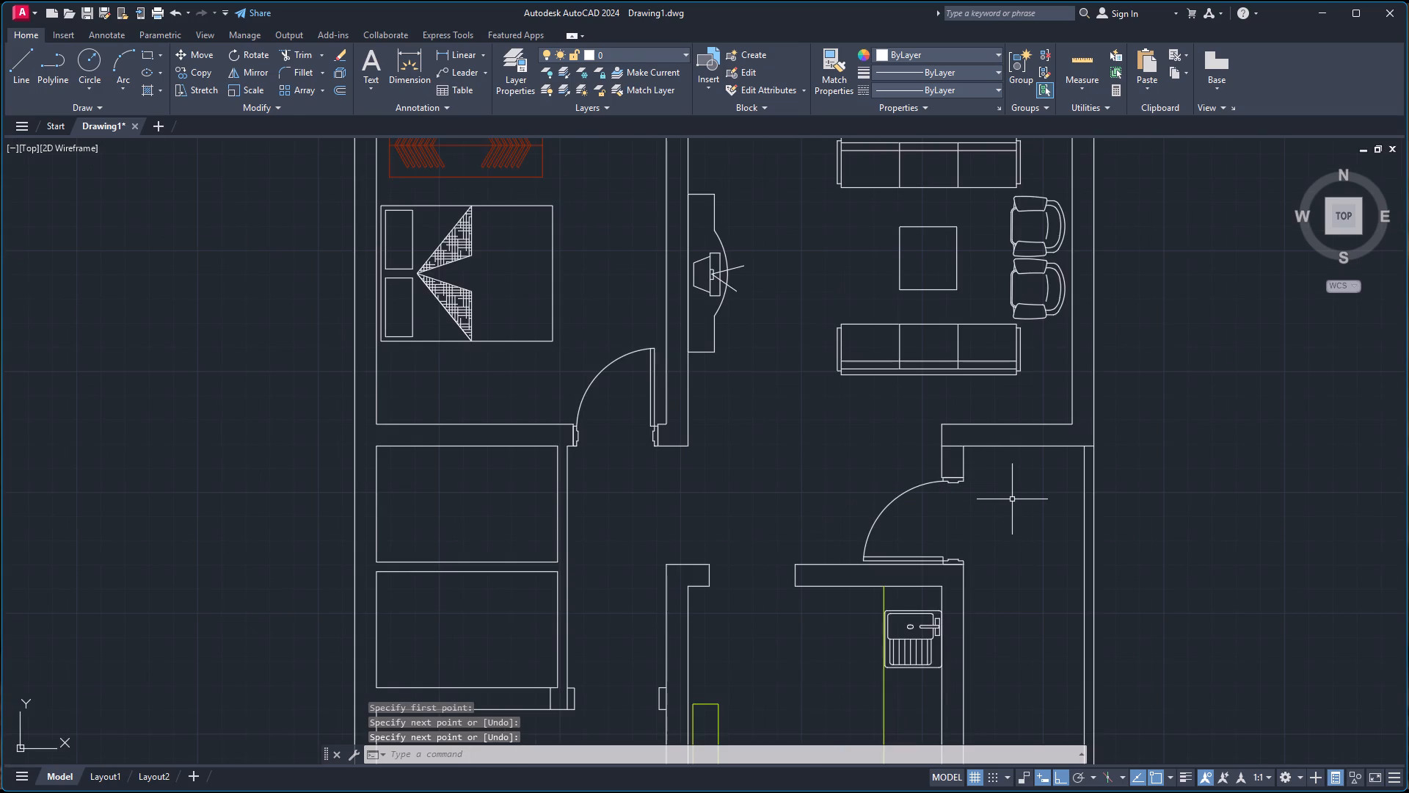
{"action": "scroll", "coordinate": [1014, 499], "scroll_direction": "down", "scroll_amount": 1}
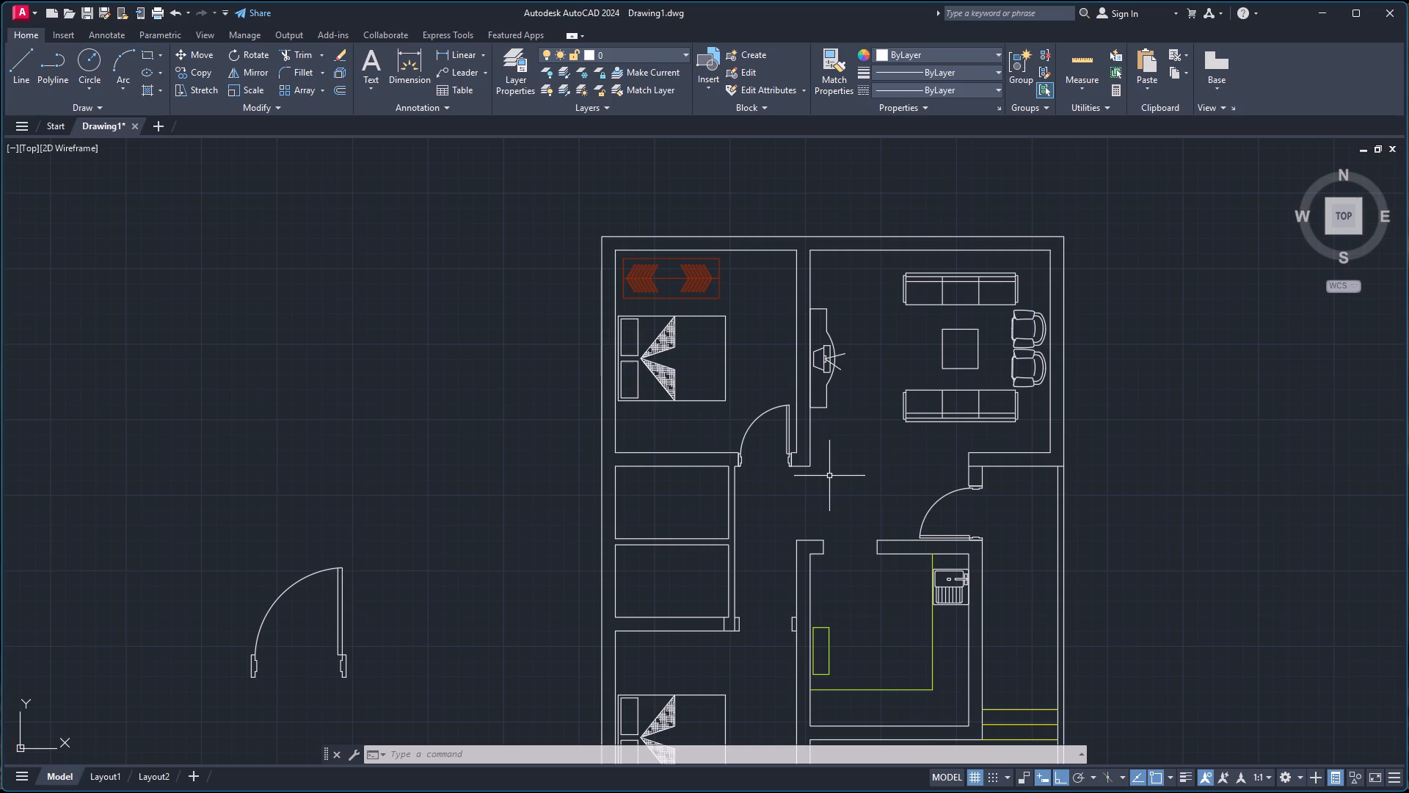
{"action": "scroll", "coordinate": [439, 592], "scroll_direction": "down", "scroll_amount": 2}
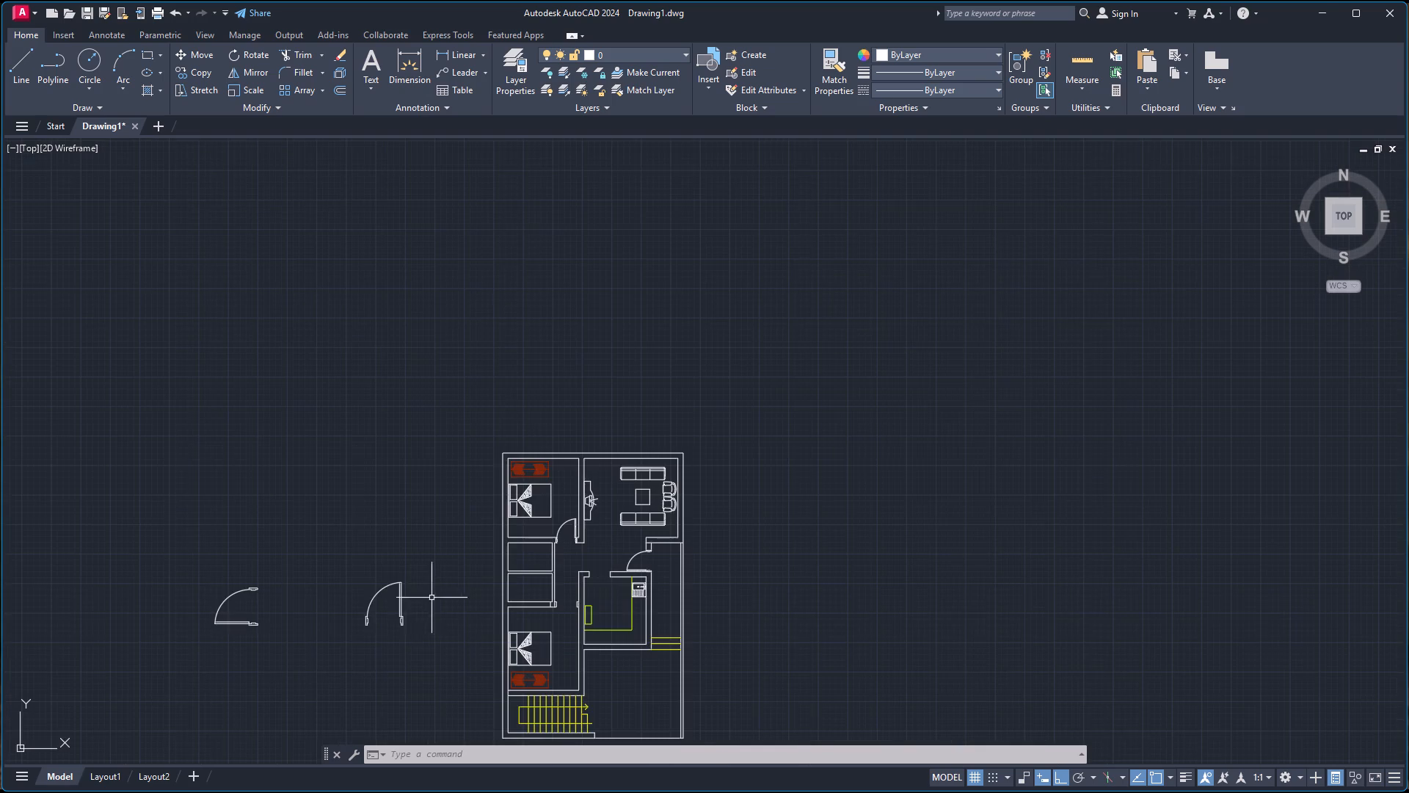
{"action": "scroll", "coordinate": [379, 612], "scroll_direction": "up", "scroll_amount": 1}
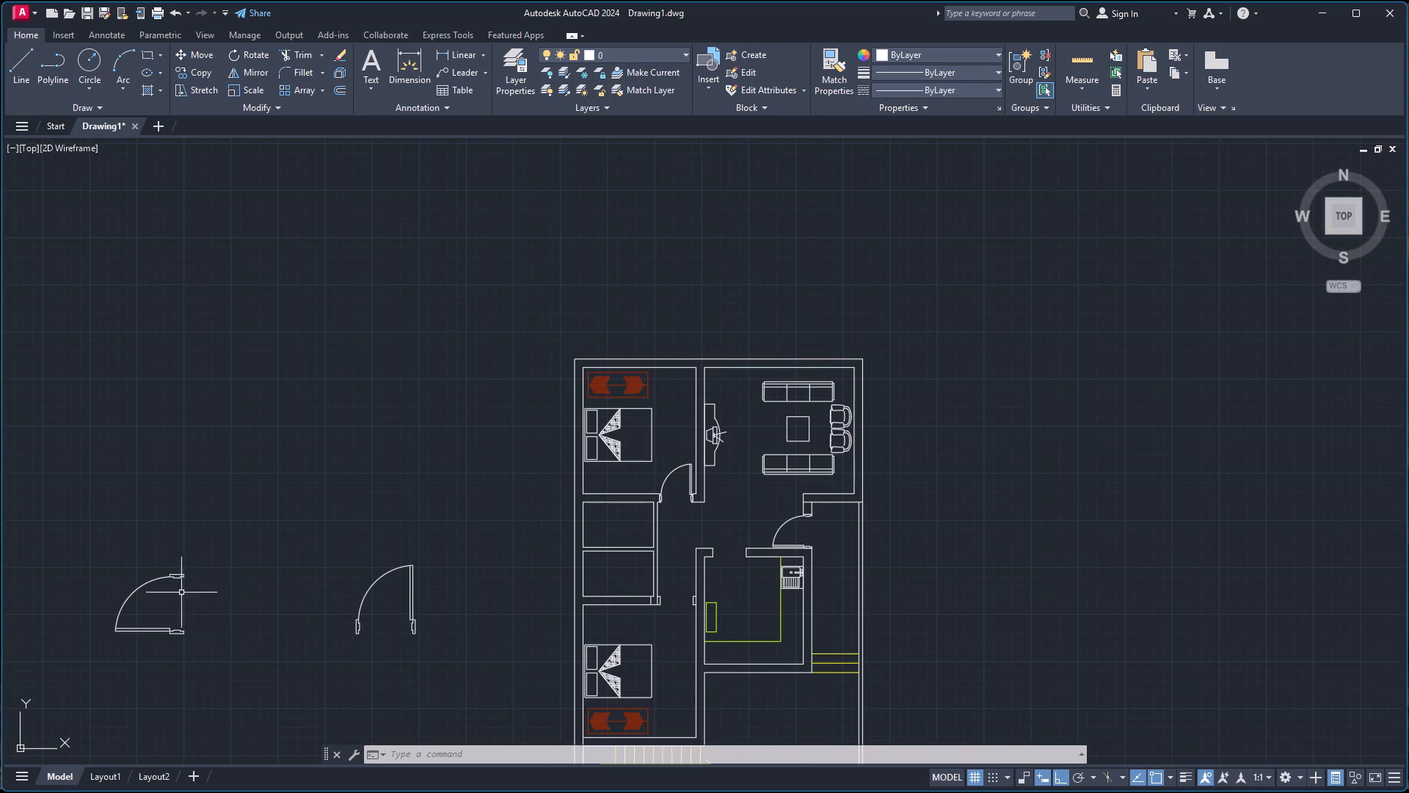
{"action": "left_click", "coordinate": [100, 544]}
{"action": "left_click", "coordinate": [233, 668]}
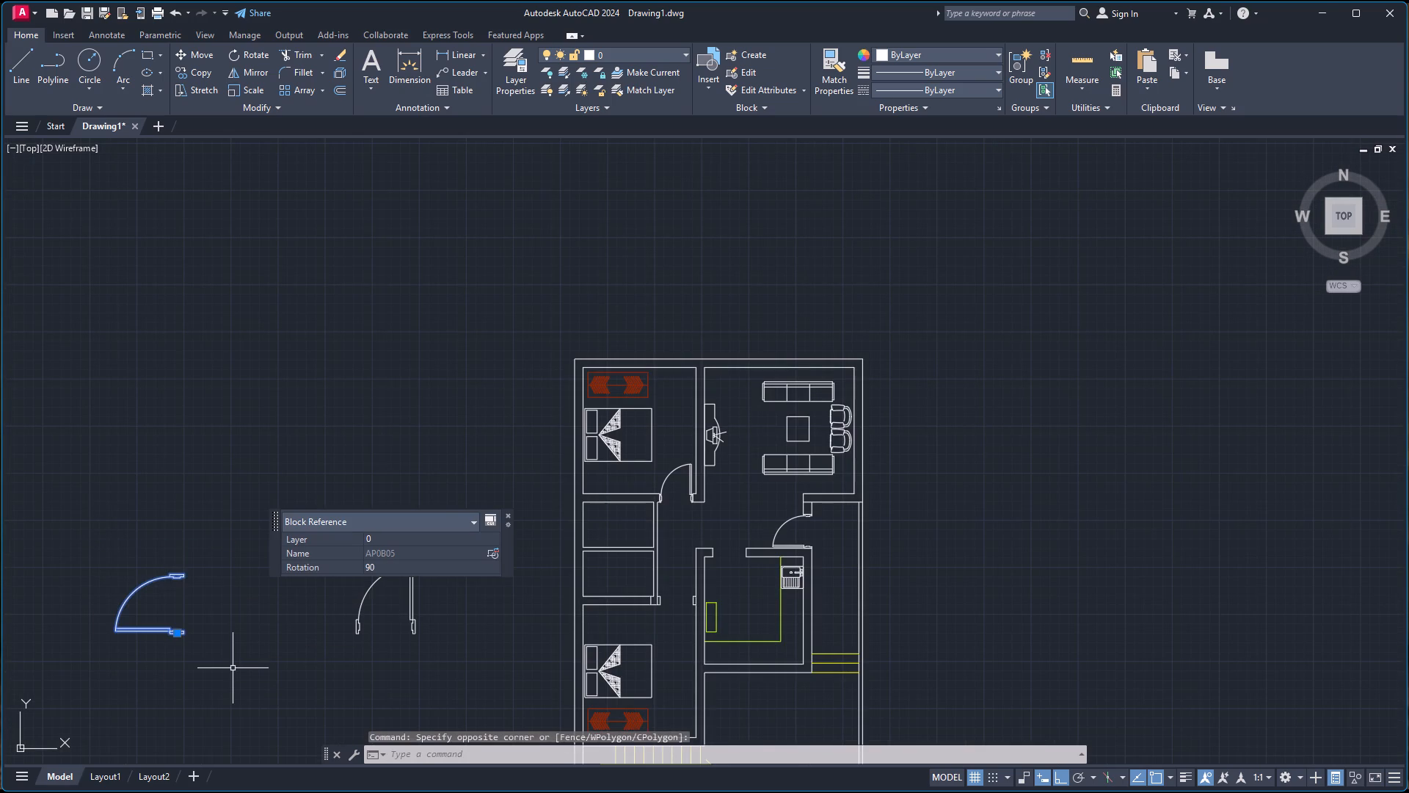
{"action": "type", "text": "ro"}
{"action": "key", "text": "Return"}
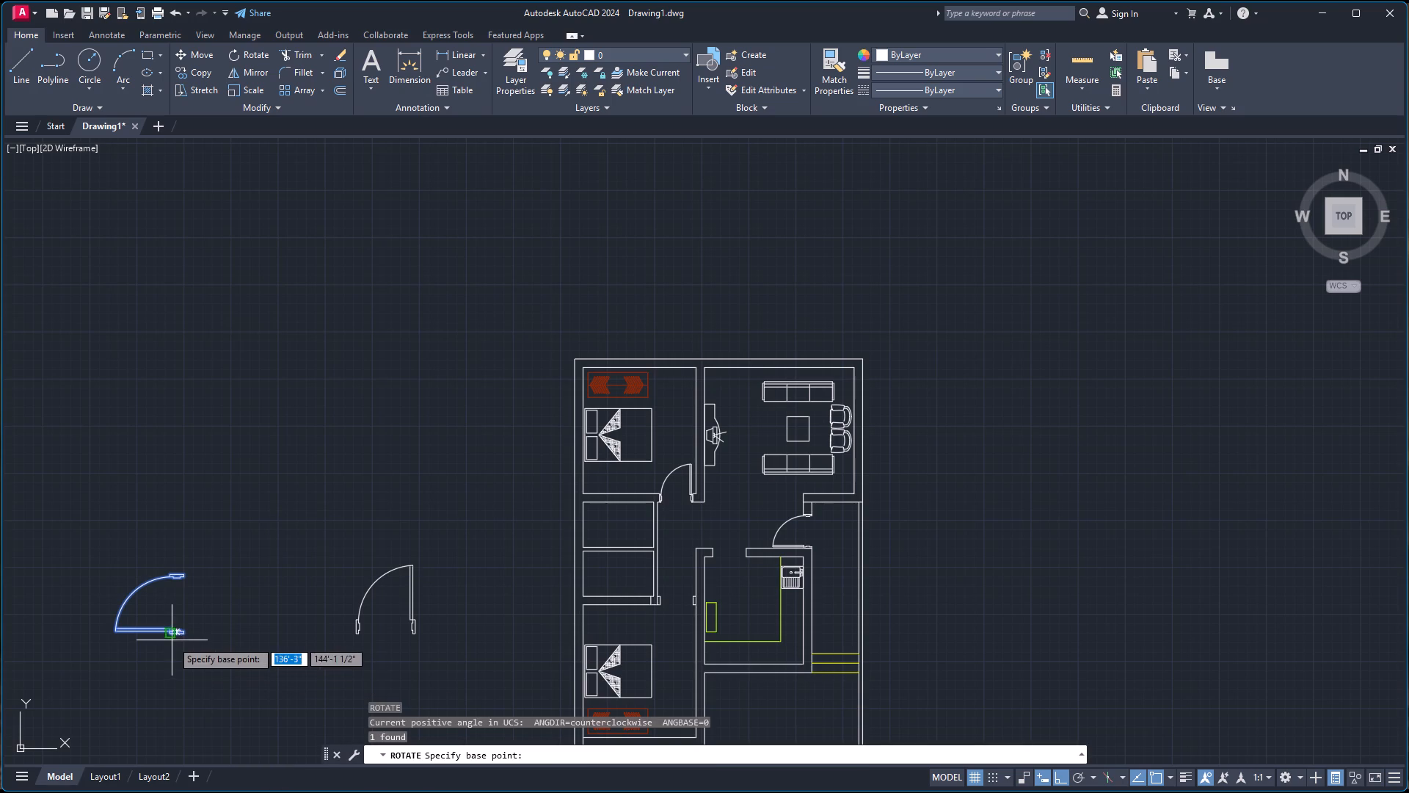
{"action": "left_click", "coordinate": [183, 634]}
{"action": "left_click", "coordinate": [194, 537]}
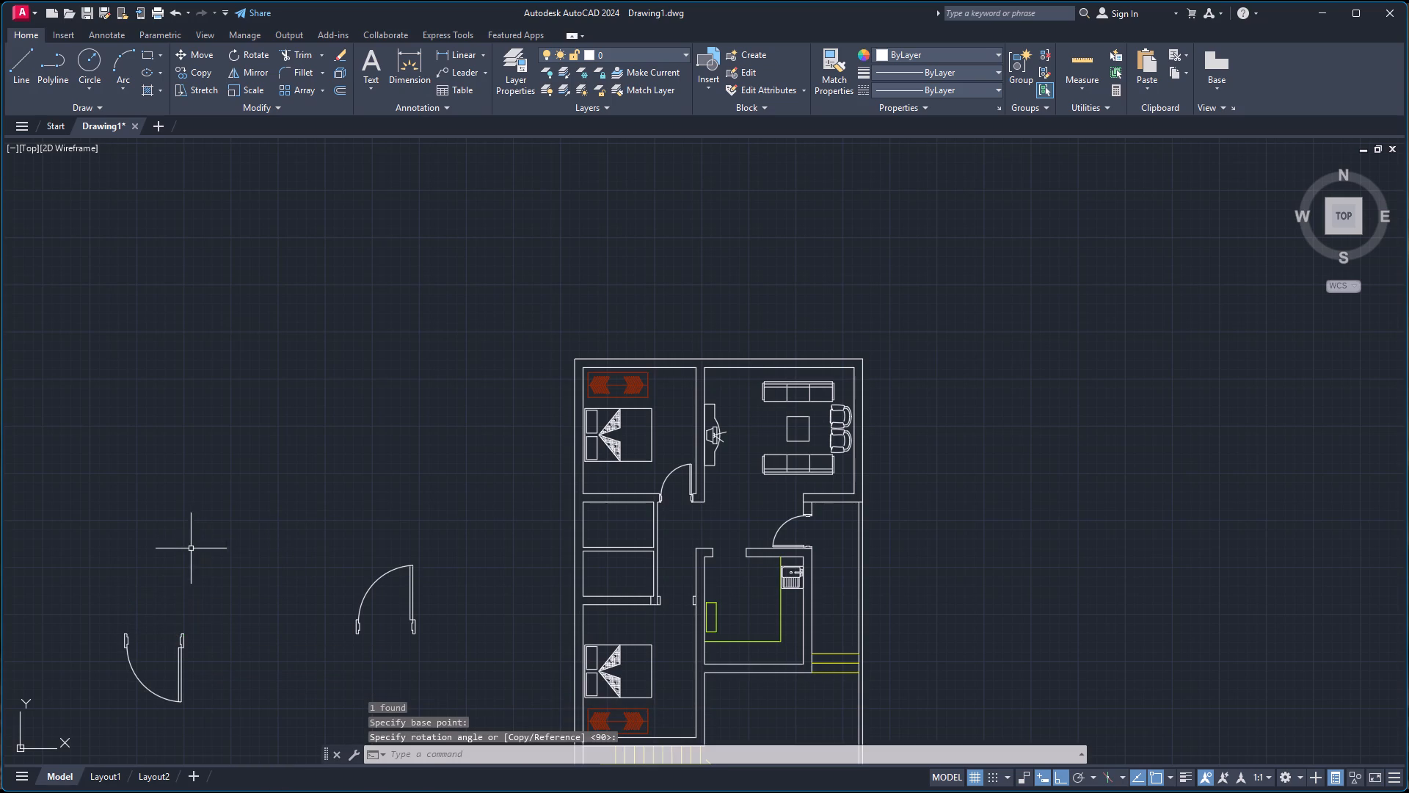
Copy the rotated leftmost spare door block and paste the copy at the lower bedroom's door opening.
{"action": "left_click", "coordinate": [89, 615]}
{"action": "left_click", "coordinate": [214, 730]}
{"action": "right_click", "coordinate": [181, 692]}
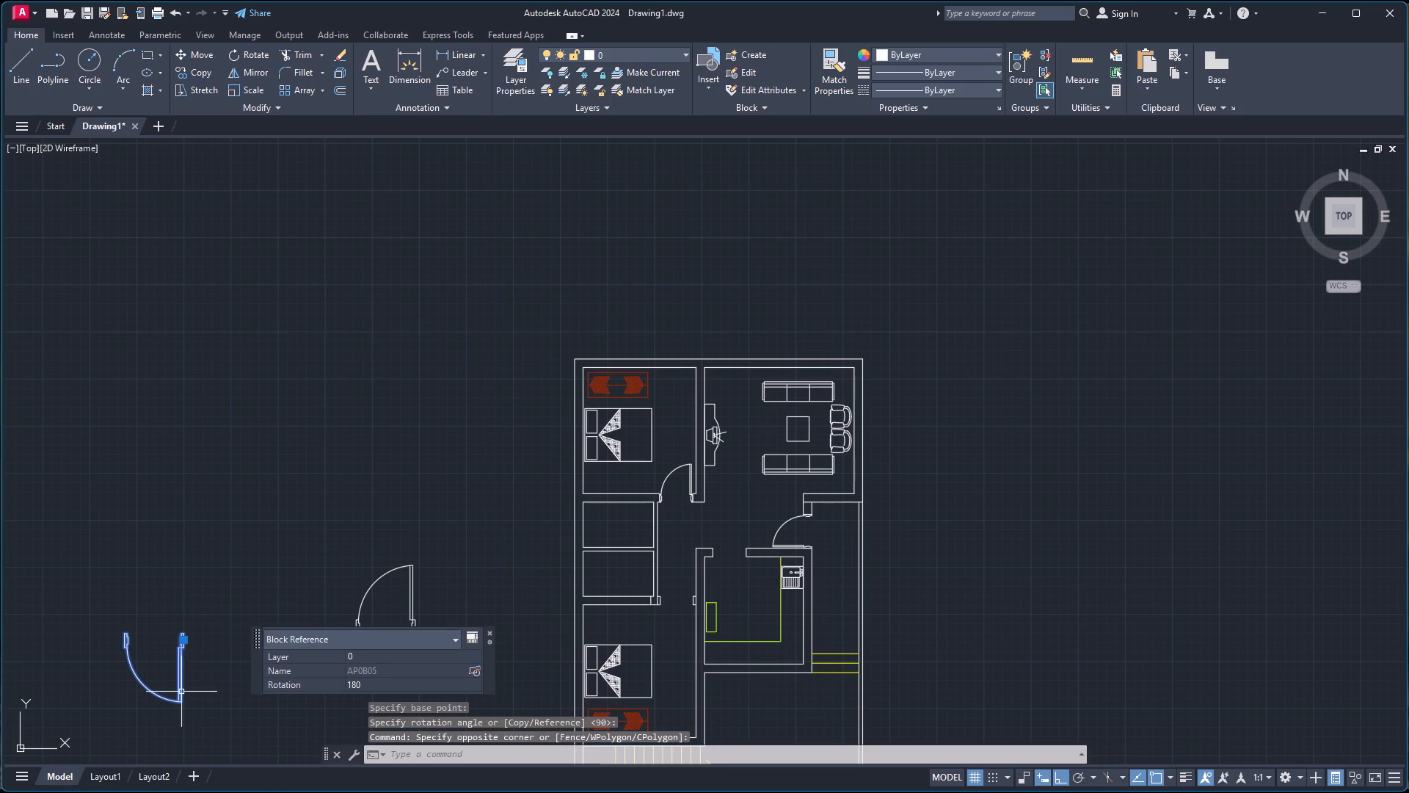
{"action": "left_click", "coordinate": [415, 453]}
{"action": "left_click", "coordinate": [365, 458]}
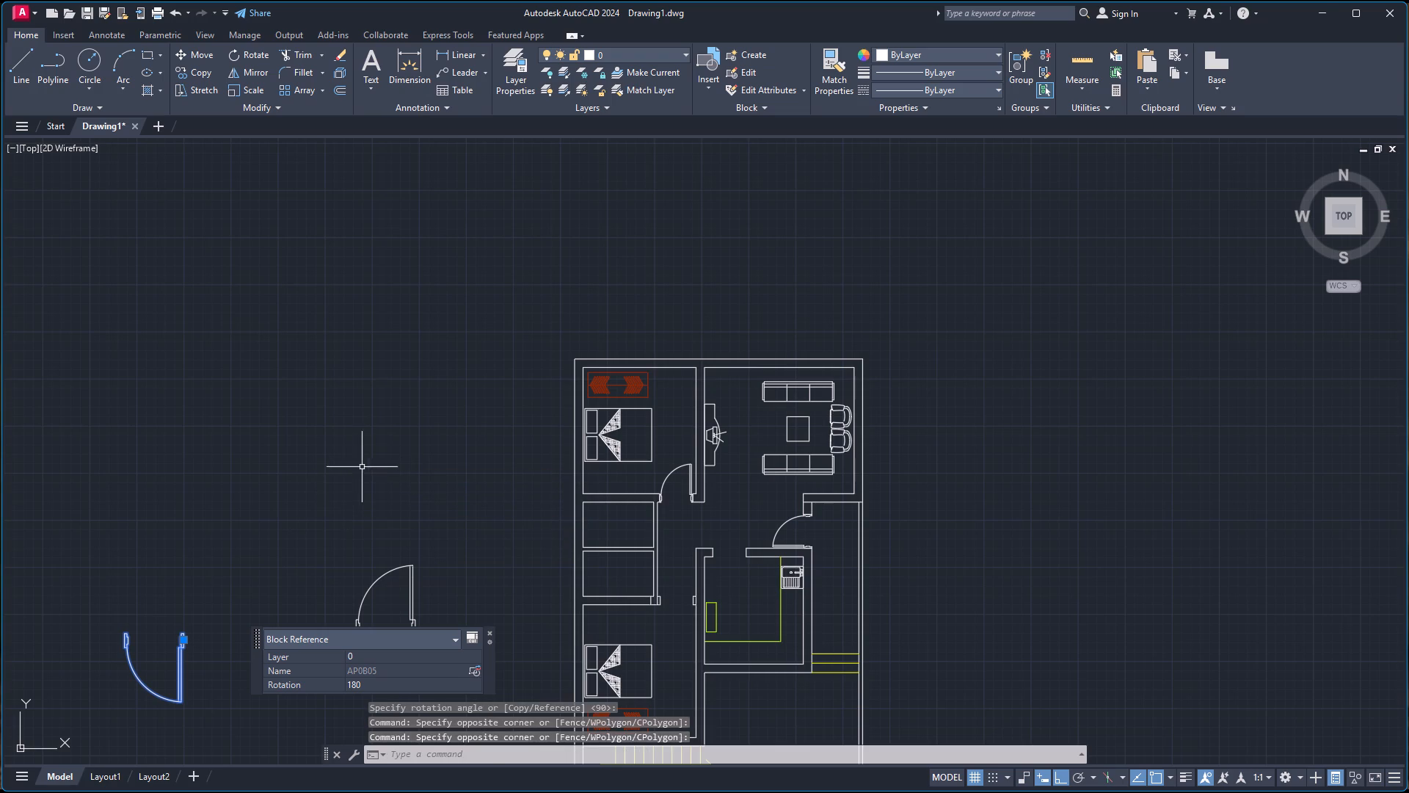
{"action": "key", "text": "ctrl+c"}
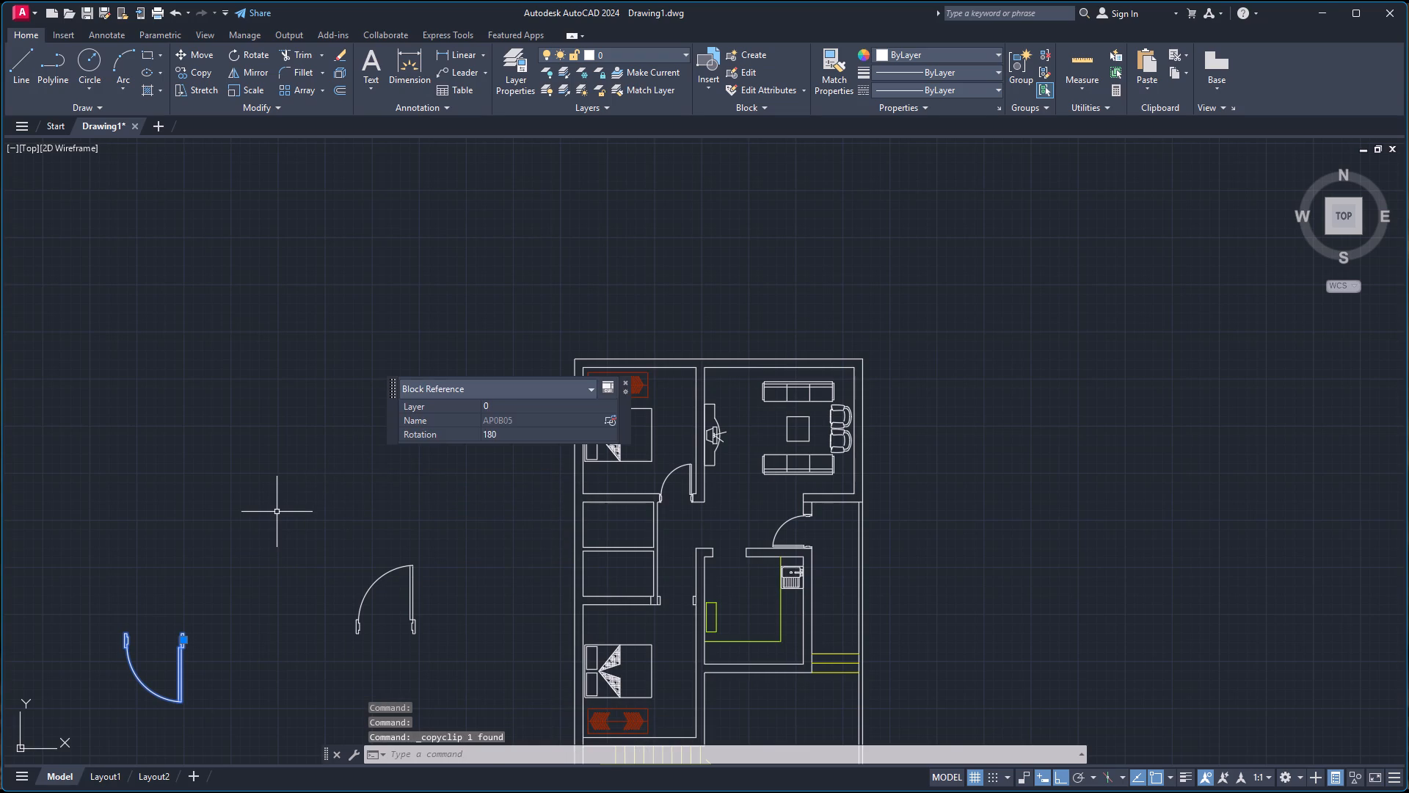
{"action": "key", "text": "ctrl+v"}
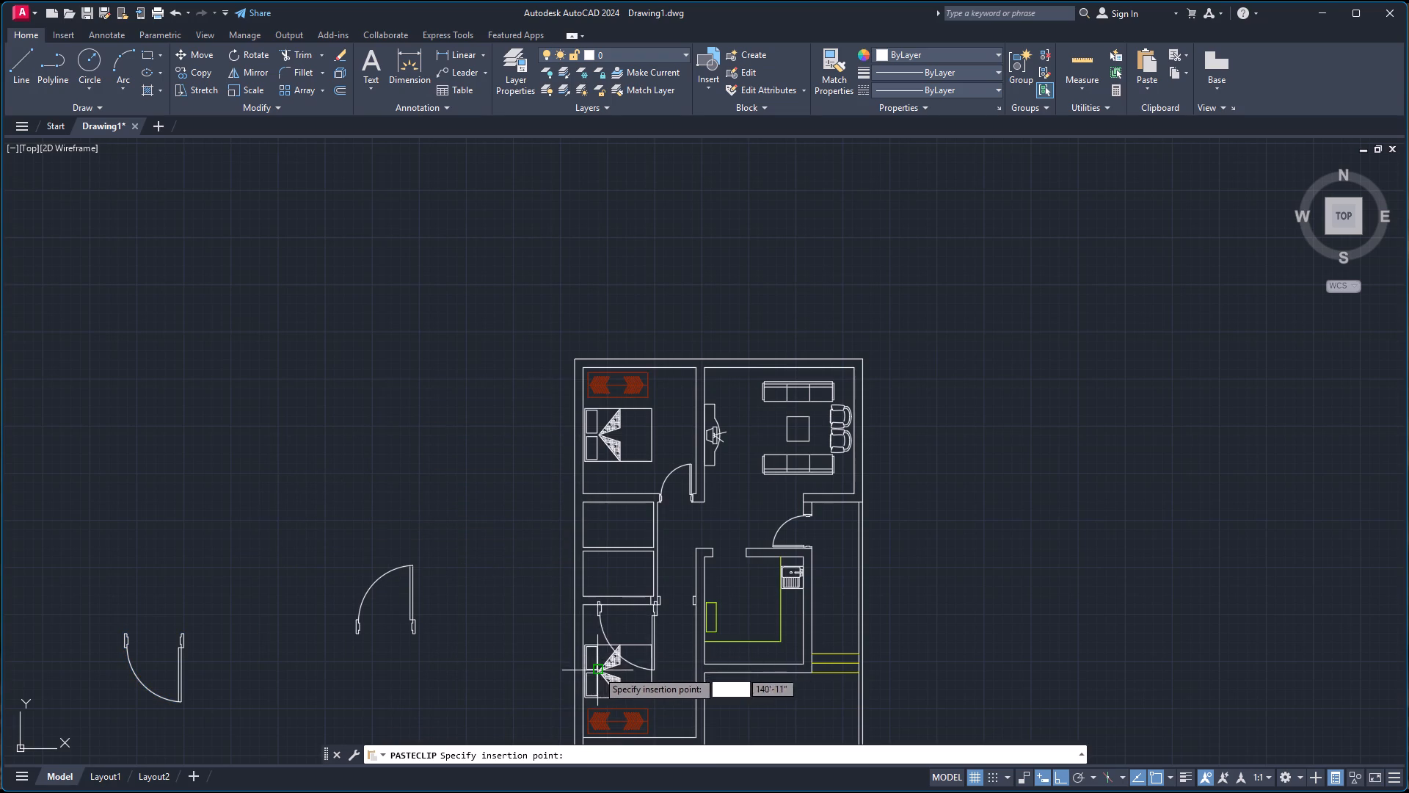
{"action": "scroll", "coordinate": [630, 667], "scroll_direction": "up", "scroll_amount": 3}
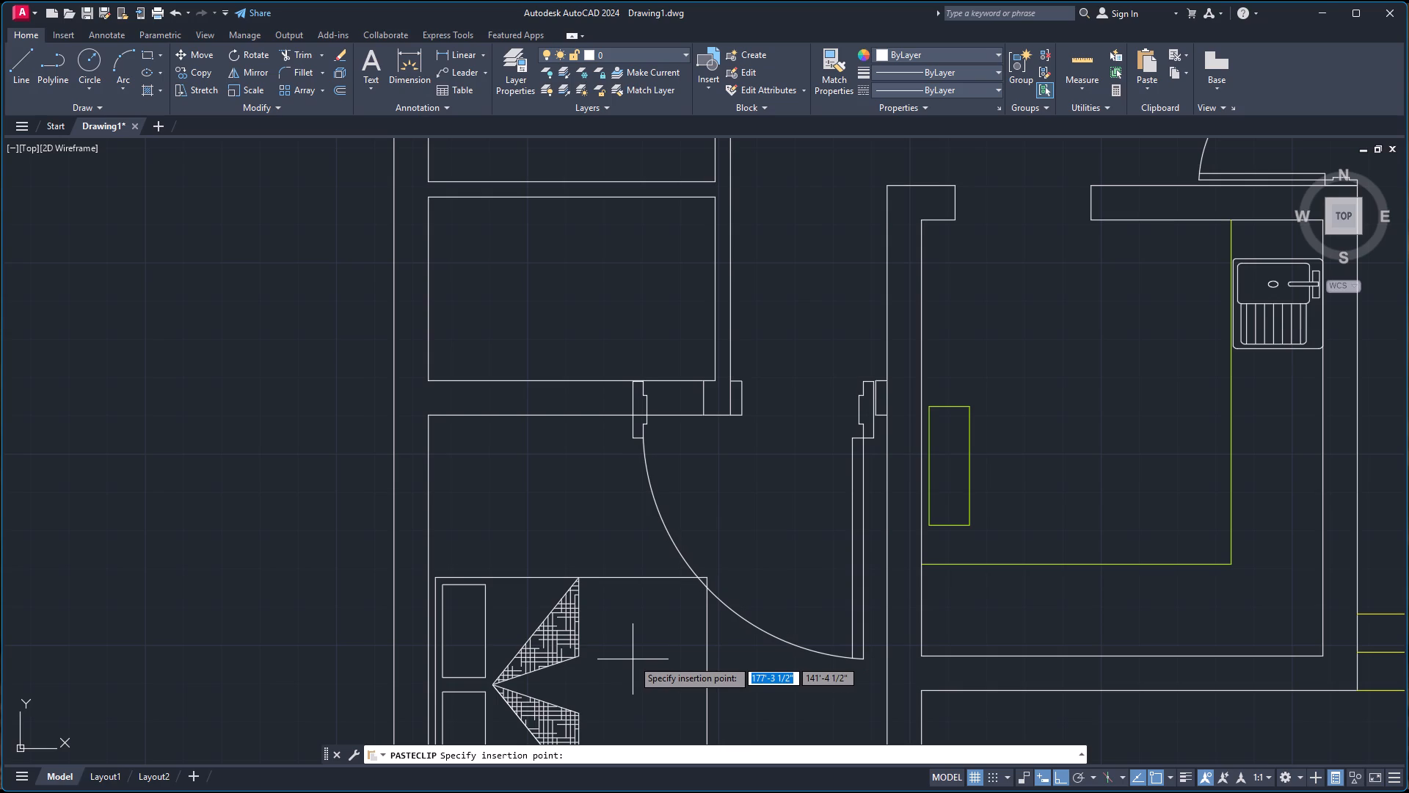
{"action": "left_click", "coordinate": [634, 659]}
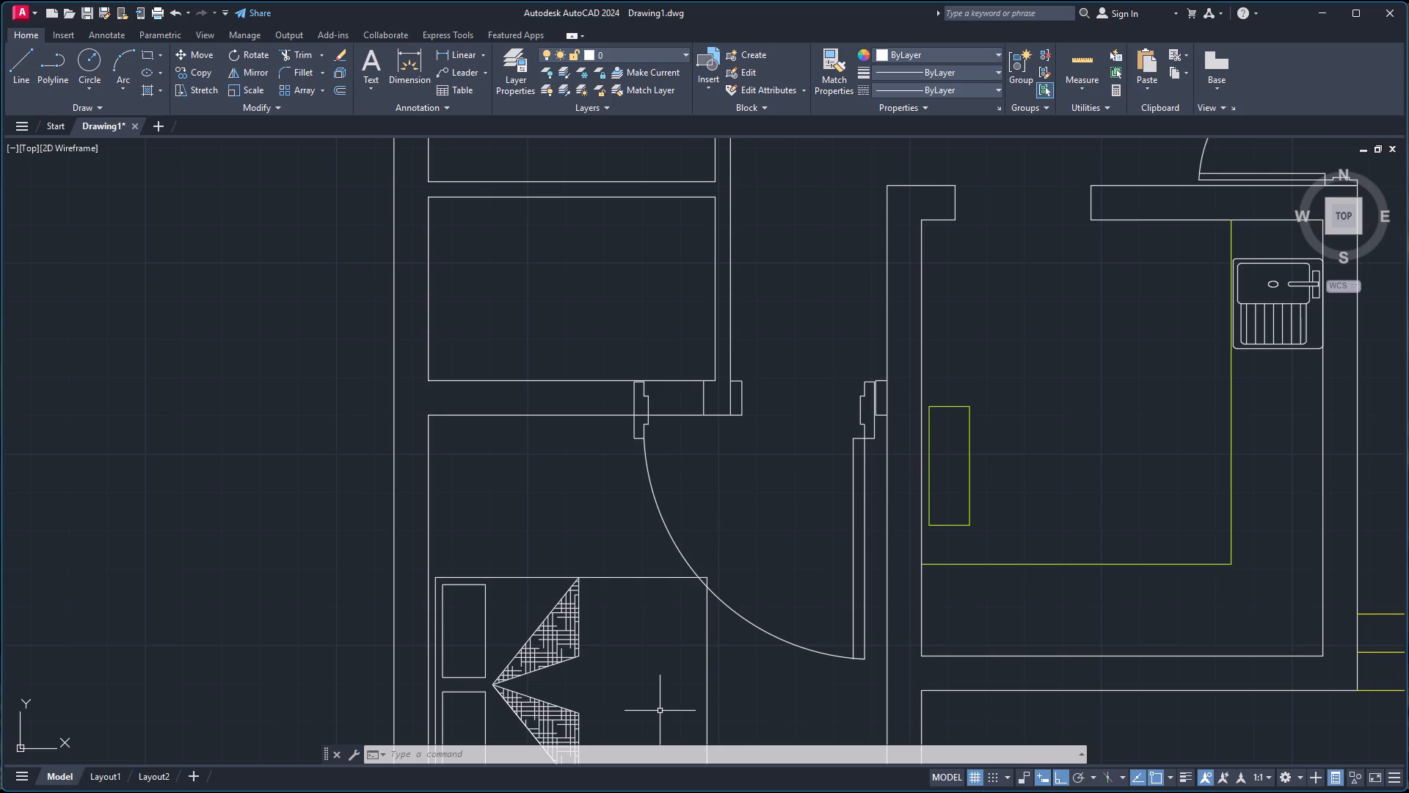
Move the pasted door block from its hinge jamb's upper-right corner to the upper-left corner of the opening's right wall stub.
{"action": "left_click", "coordinate": [863, 425]}
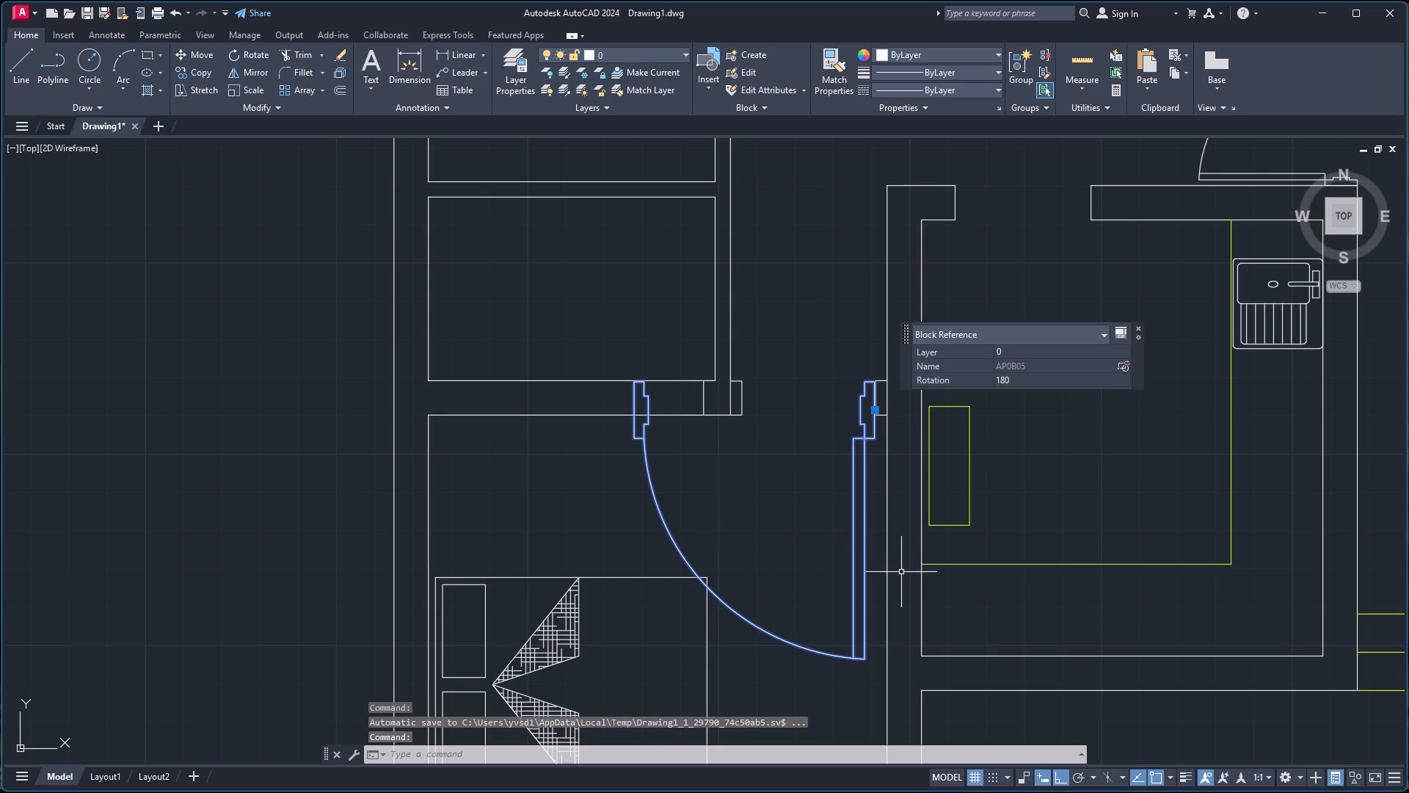
{"action": "key", "text": "m"}
{"action": "key", "text": "Return"}
{"action": "scroll", "coordinate": [881, 457], "scroll_direction": "up", "scroll_amount": 4}
{"action": "scroll", "coordinate": [860, 284], "scroll_direction": "down", "scroll_amount": 2}
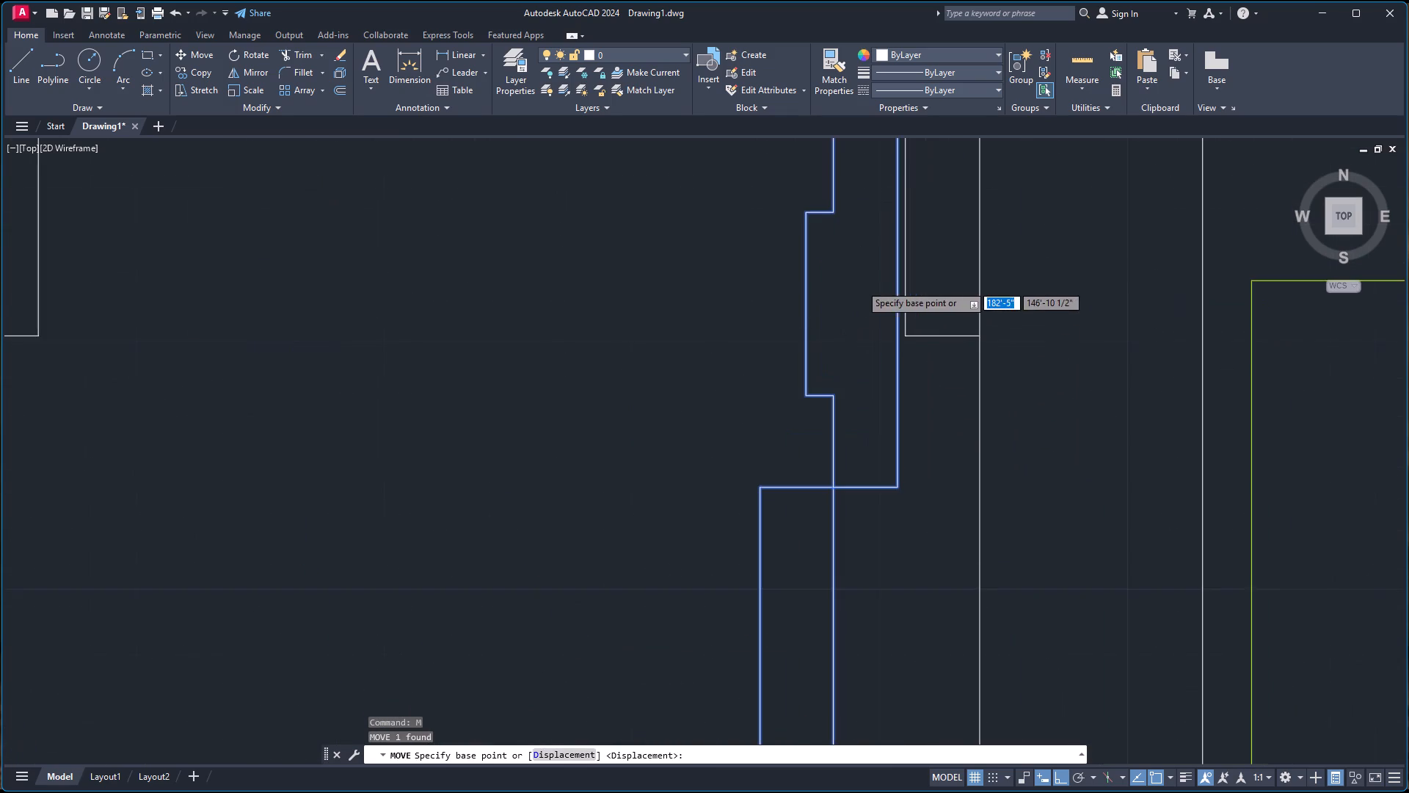
{"action": "scroll", "coordinate": [860, 284], "scroll_direction": "down", "scroll_amount": 2}
{"action": "scroll", "coordinate": [873, 241], "scroll_direction": "up", "scroll_amount": 5}
{"action": "scroll", "coordinate": [818, 333], "scroll_direction": "up", "scroll_amount": 2}
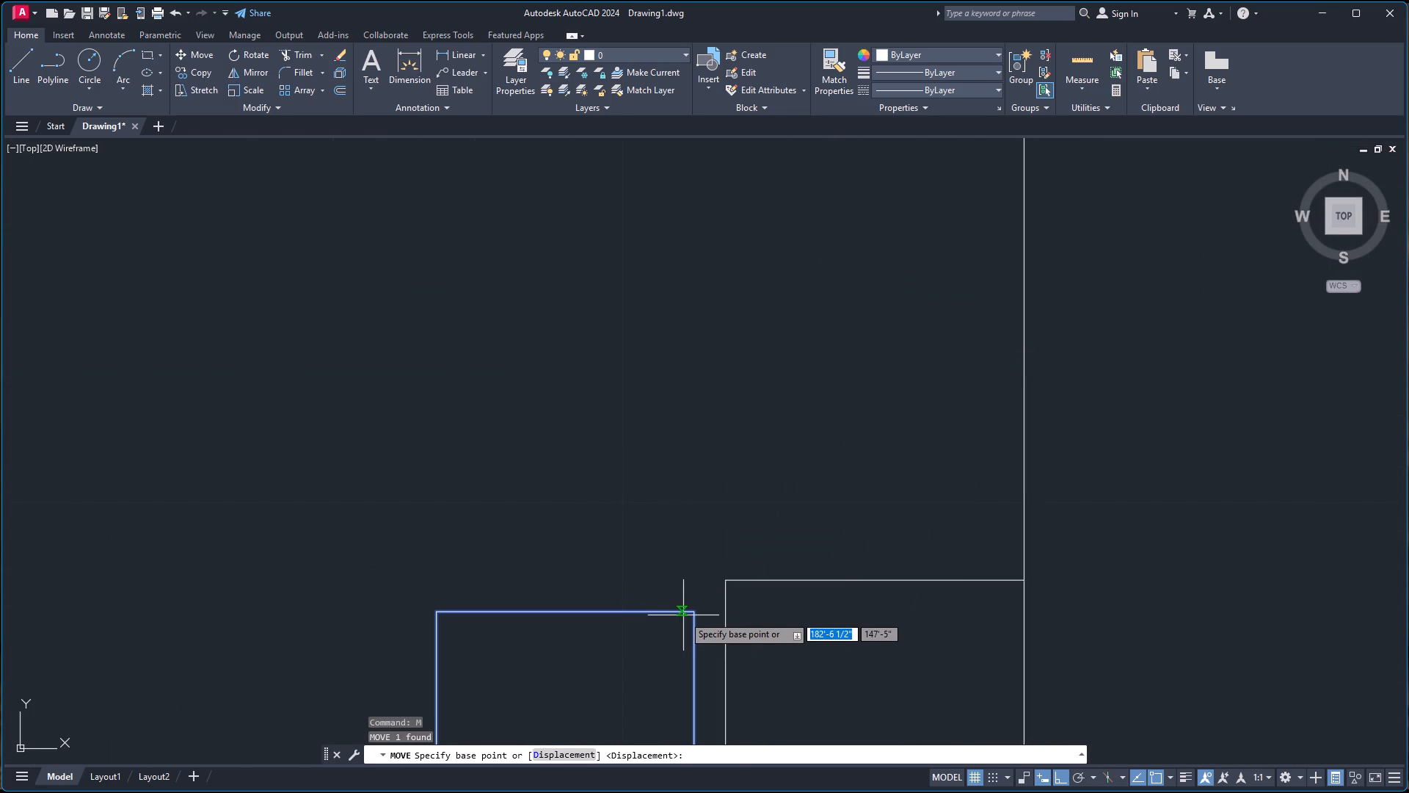
{"action": "left_click", "coordinate": [694, 608]}
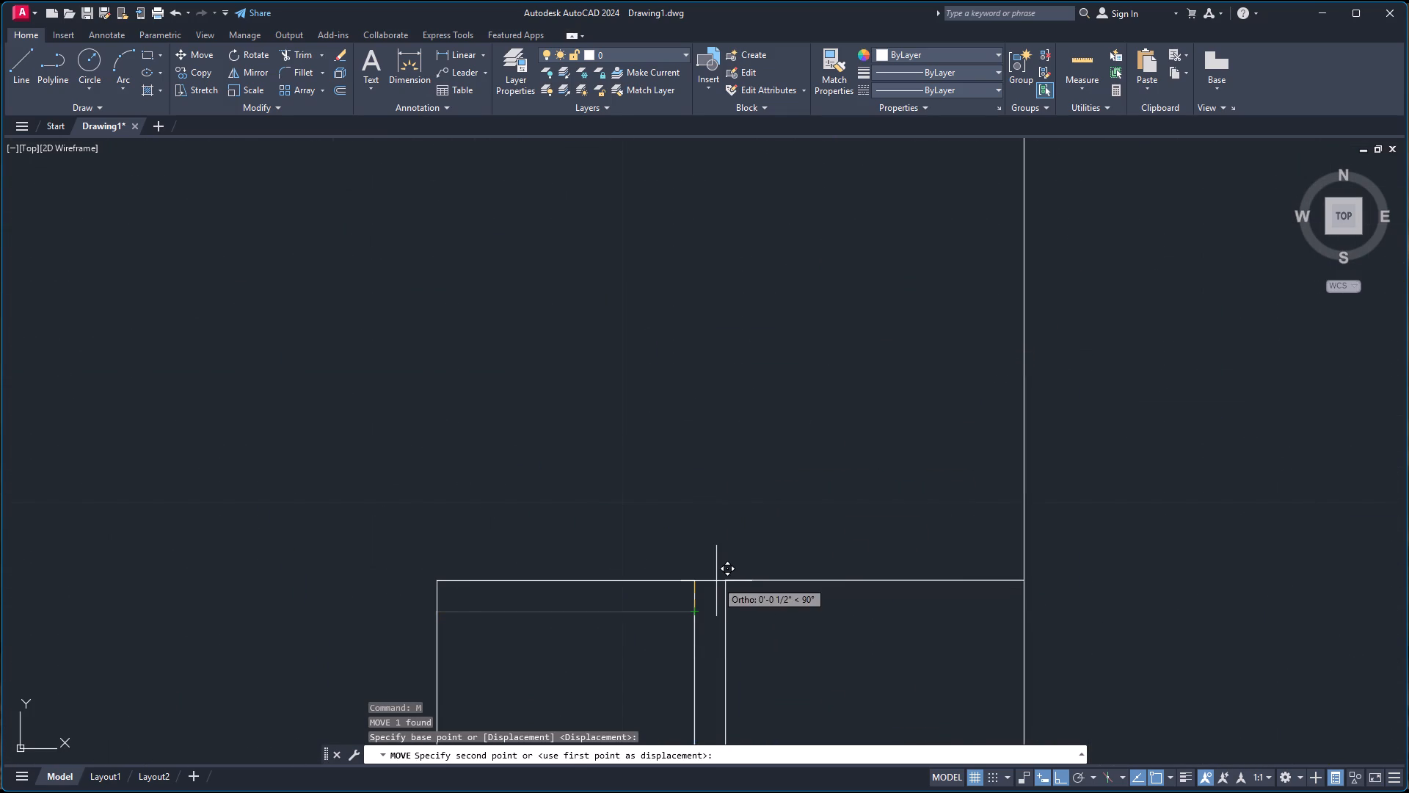
{"action": "left_click", "coordinate": [722, 581]}
Scale the lower bedroom door block down about its hinge jamb's upper-right corner to span the opening, picking the factor at about 1'-8".
{"action": "scroll", "coordinate": [783, 690], "scroll_direction": "down", "scroll_amount": 5}
{"action": "scroll", "coordinate": [605, 512], "scroll_direction": "down", "scroll_amount": 2}
{"action": "scroll", "coordinate": [627, 633], "scroll_direction": "down", "scroll_amount": 2}
{"action": "scroll", "coordinate": [622, 637], "scroll_direction": "up", "scroll_amount": 1}
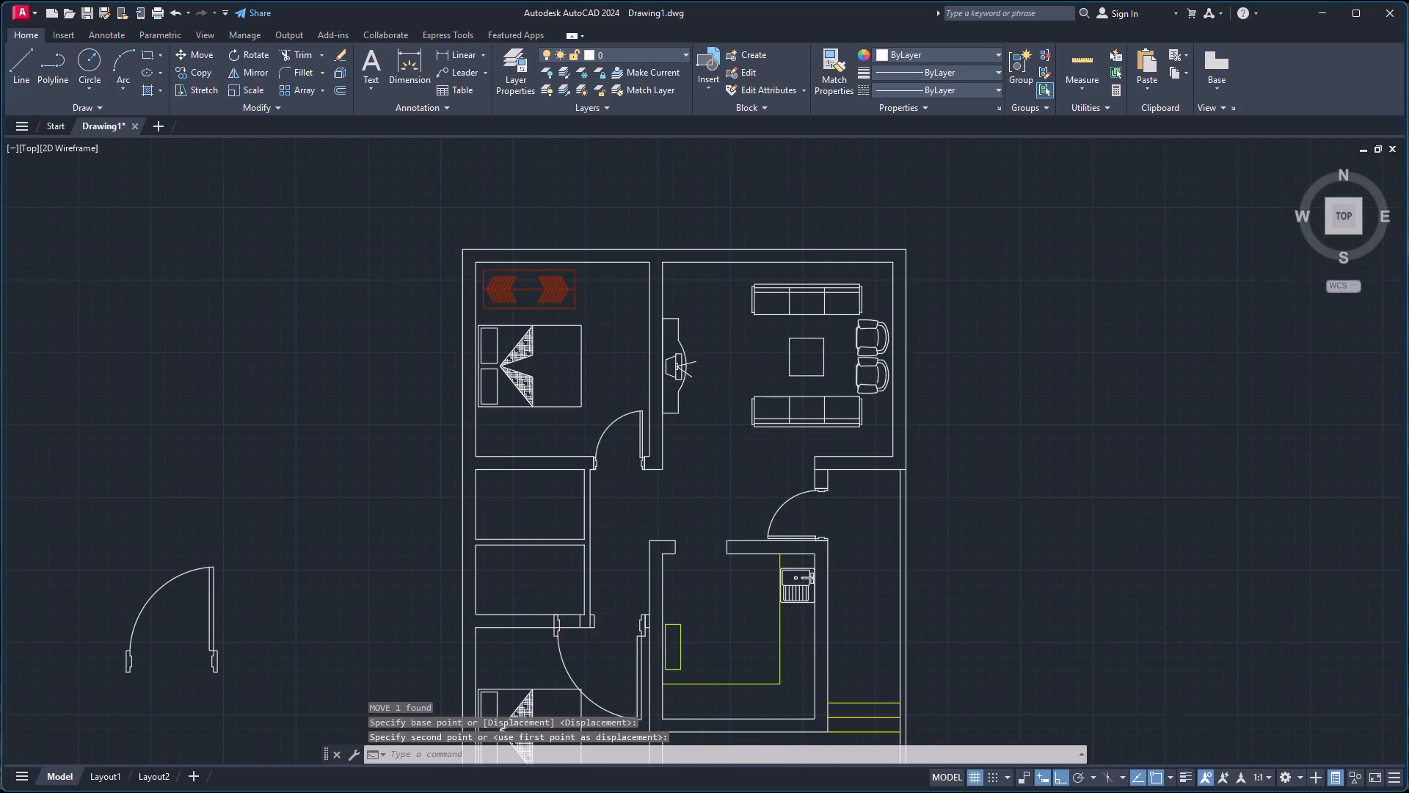
{"action": "scroll", "coordinate": [622, 637], "scroll_direction": "up", "scroll_amount": 3}
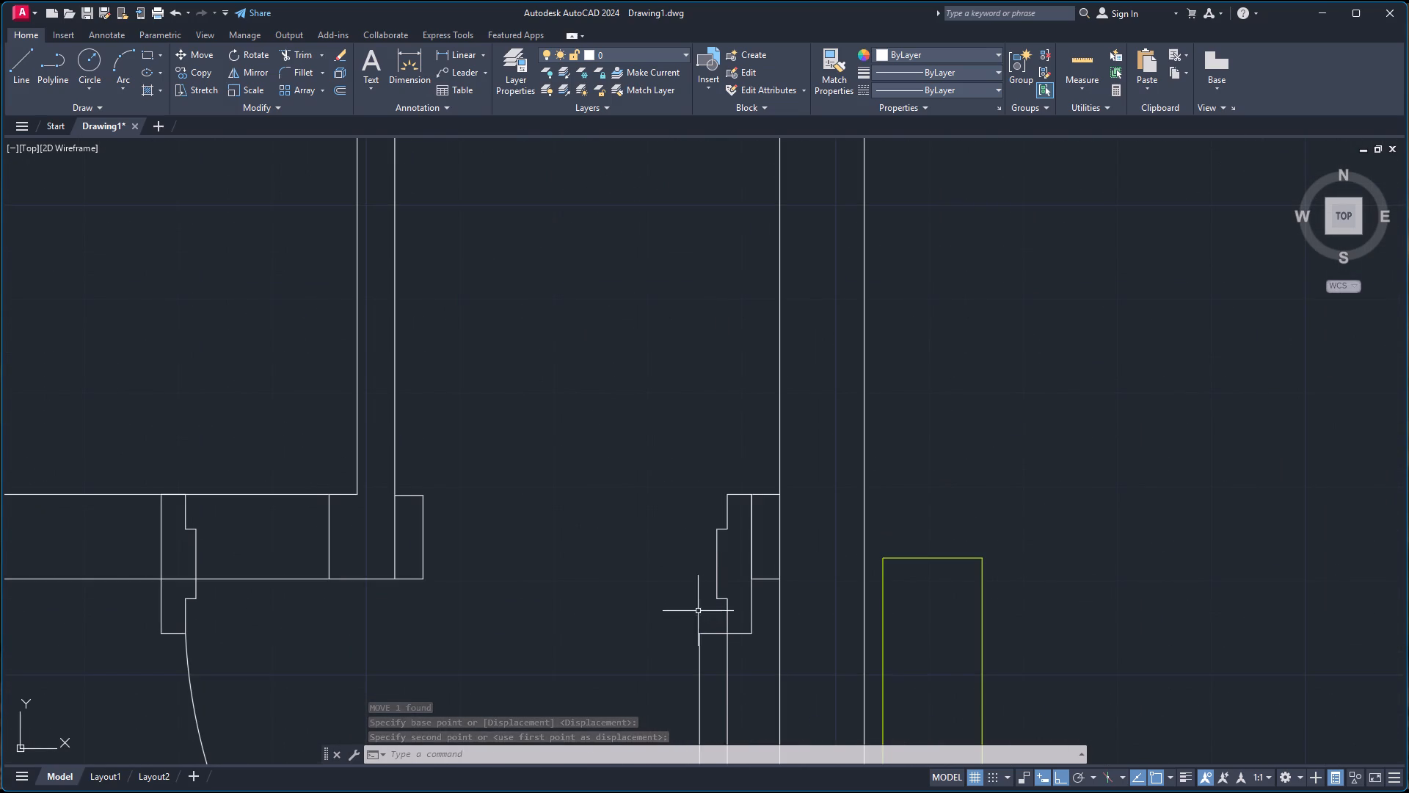
{"action": "left_click", "coordinate": [723, 598]}
{"action": "type", "text": "sc"}
{"action": "key", "text": "Return"}
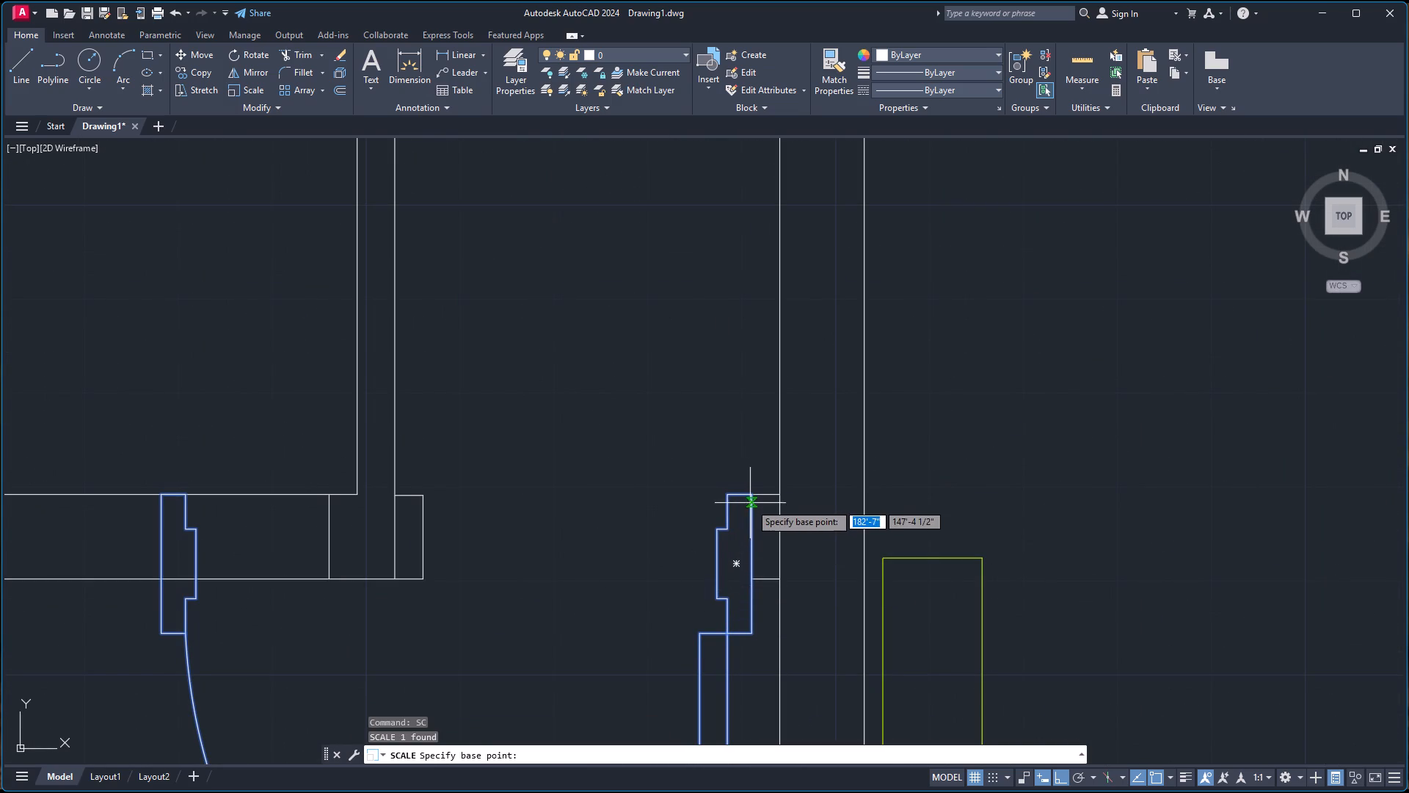
{"action": "left_click", "coordinate": [751, 496]}
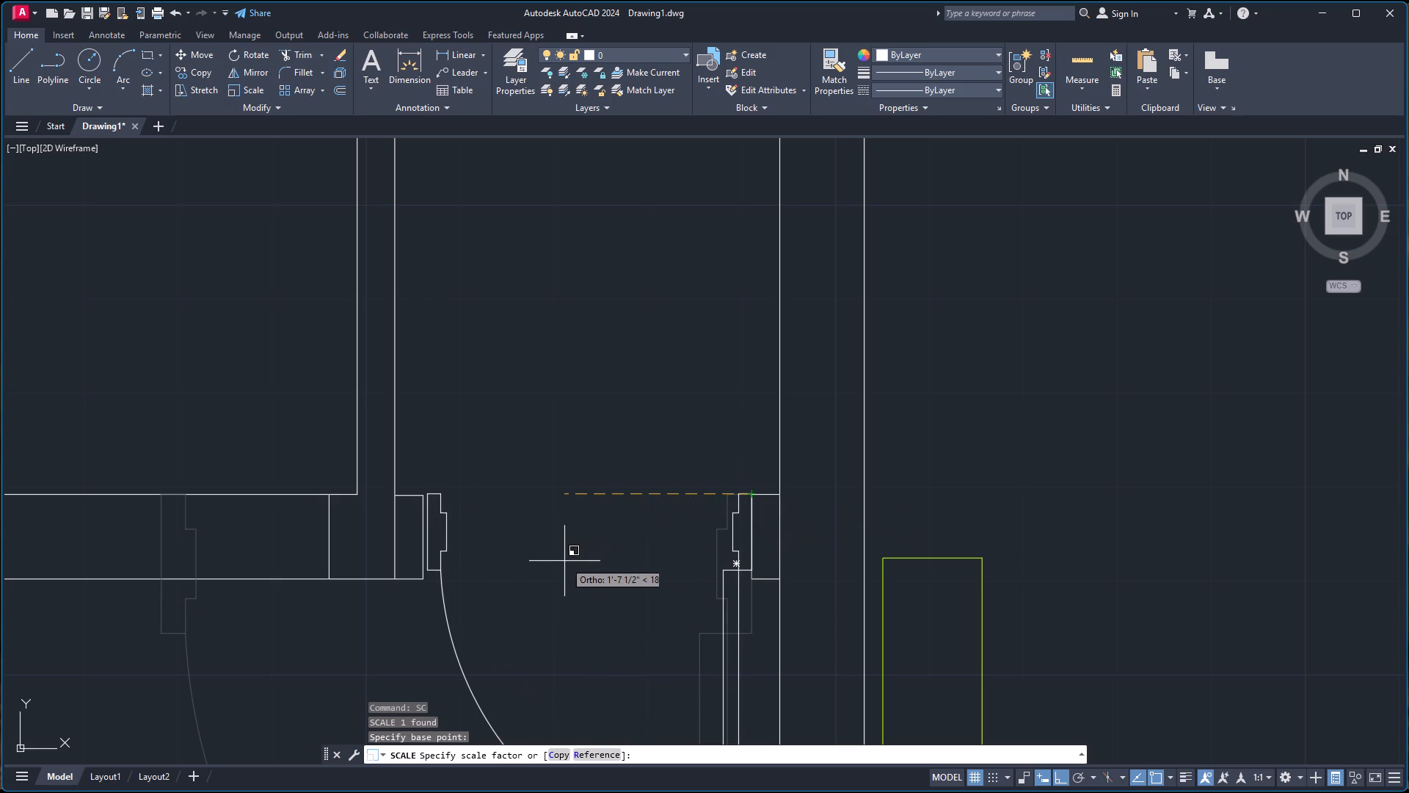
{"action": "scroll", "coordinate": [564, 561], "scroll_direction": "up", "scroll_amount": 2}
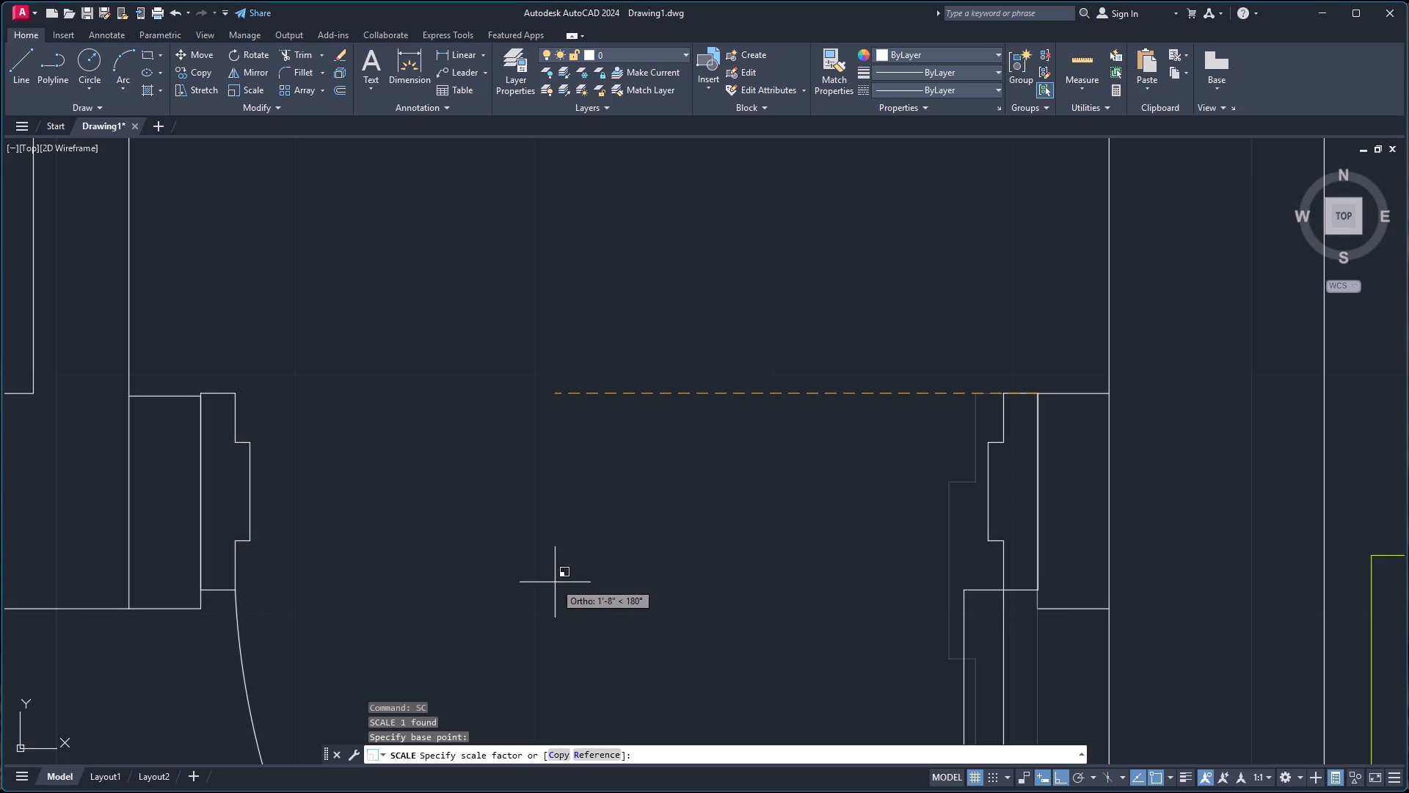
{"action": "left_click", "coordinate": [555, 582]}
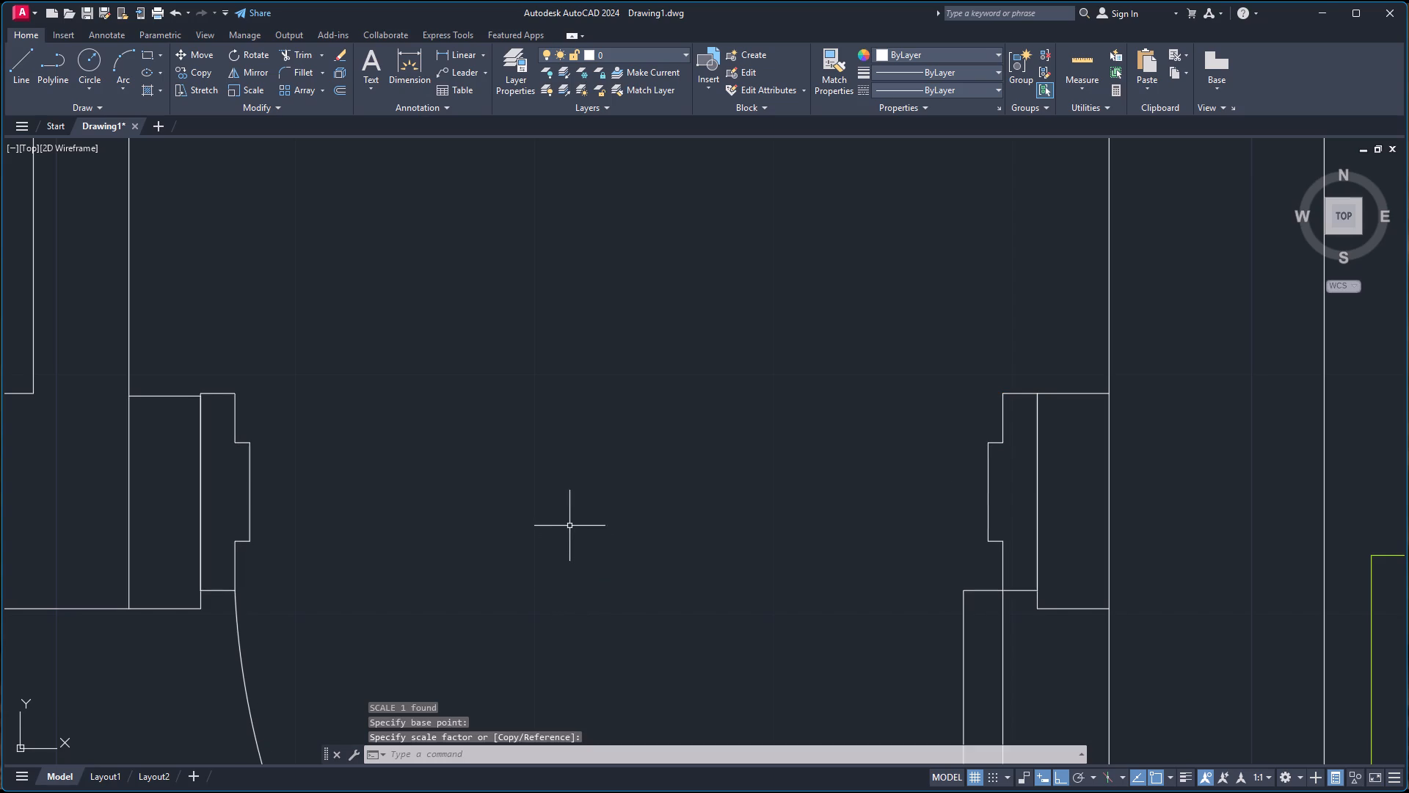
Move the scaled door block from its left jamb's upper-left corner to the upper-right corner of the opening's left wall stub.
{"action": "scroll", "coordinate": [1049, 405], "scroll_direction": "up", "scroll_amount": 5}
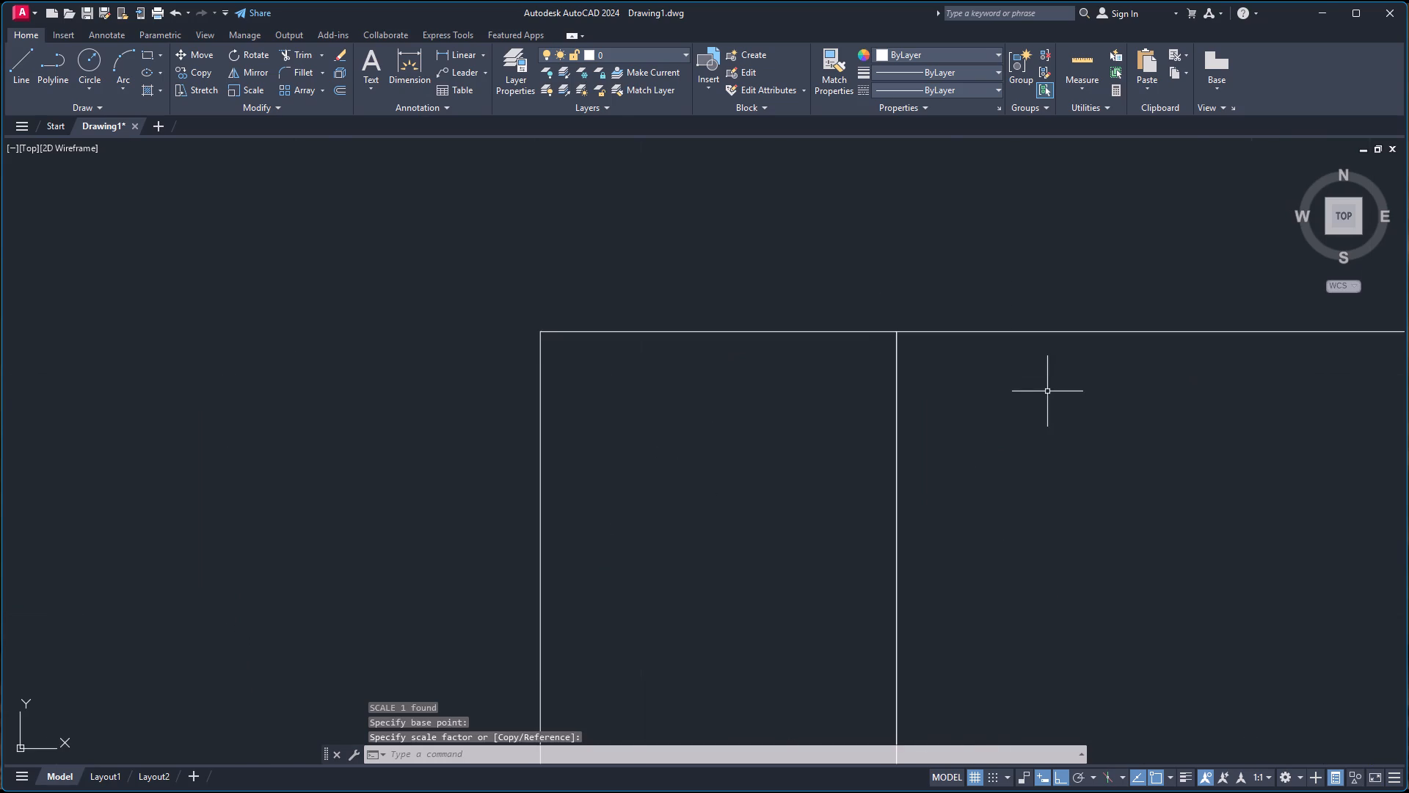
{"action": "scroll", "coordinate": [863, 343], "scroll_direction": "down", "scroll_amount": 5}
{"action": "scroll", "coordinate": [407, 425], "scroll_direction": "down", "scroll_amount": 3}
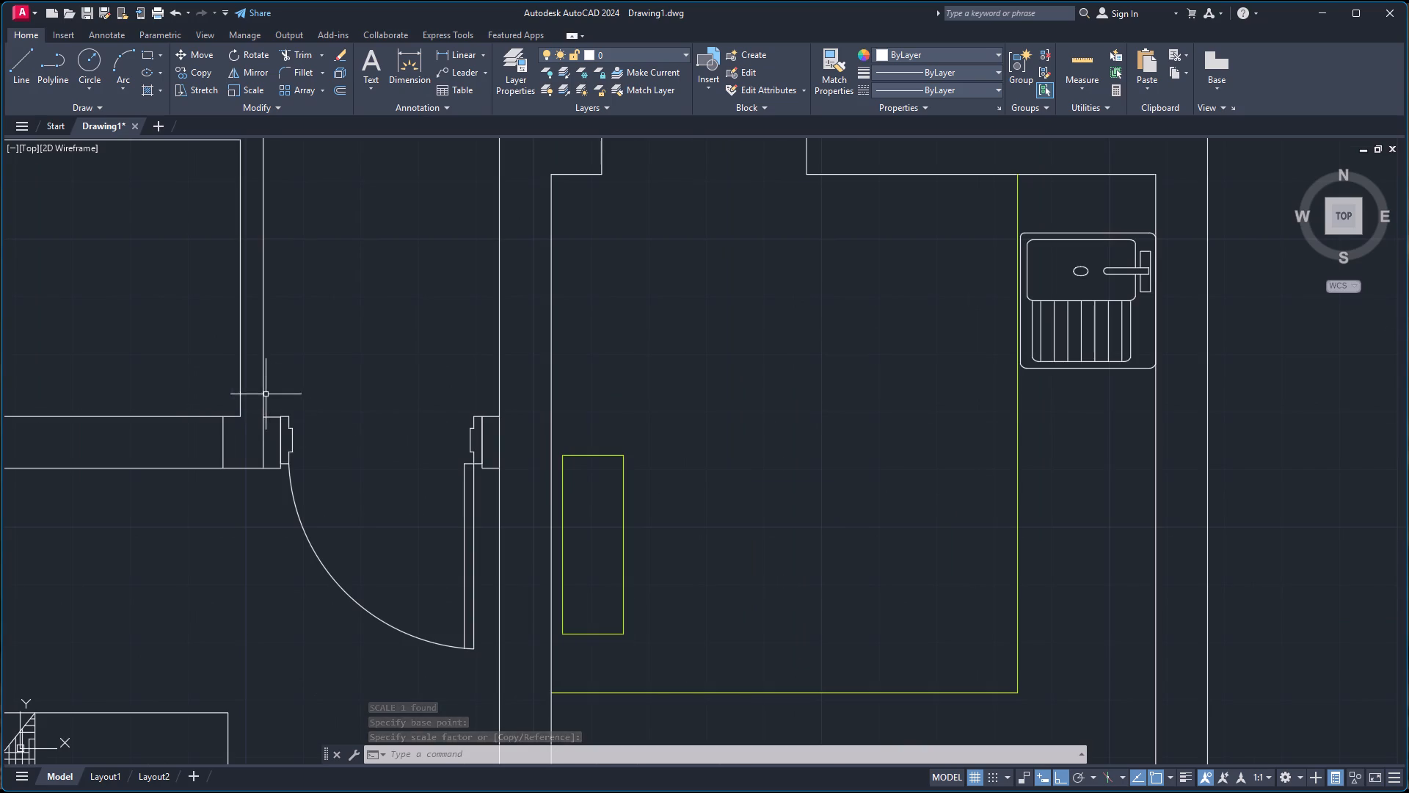
{"action": "scroll", "coordinate": [266, 394], "scroll_direction": "up", "scroll_amount": 3}
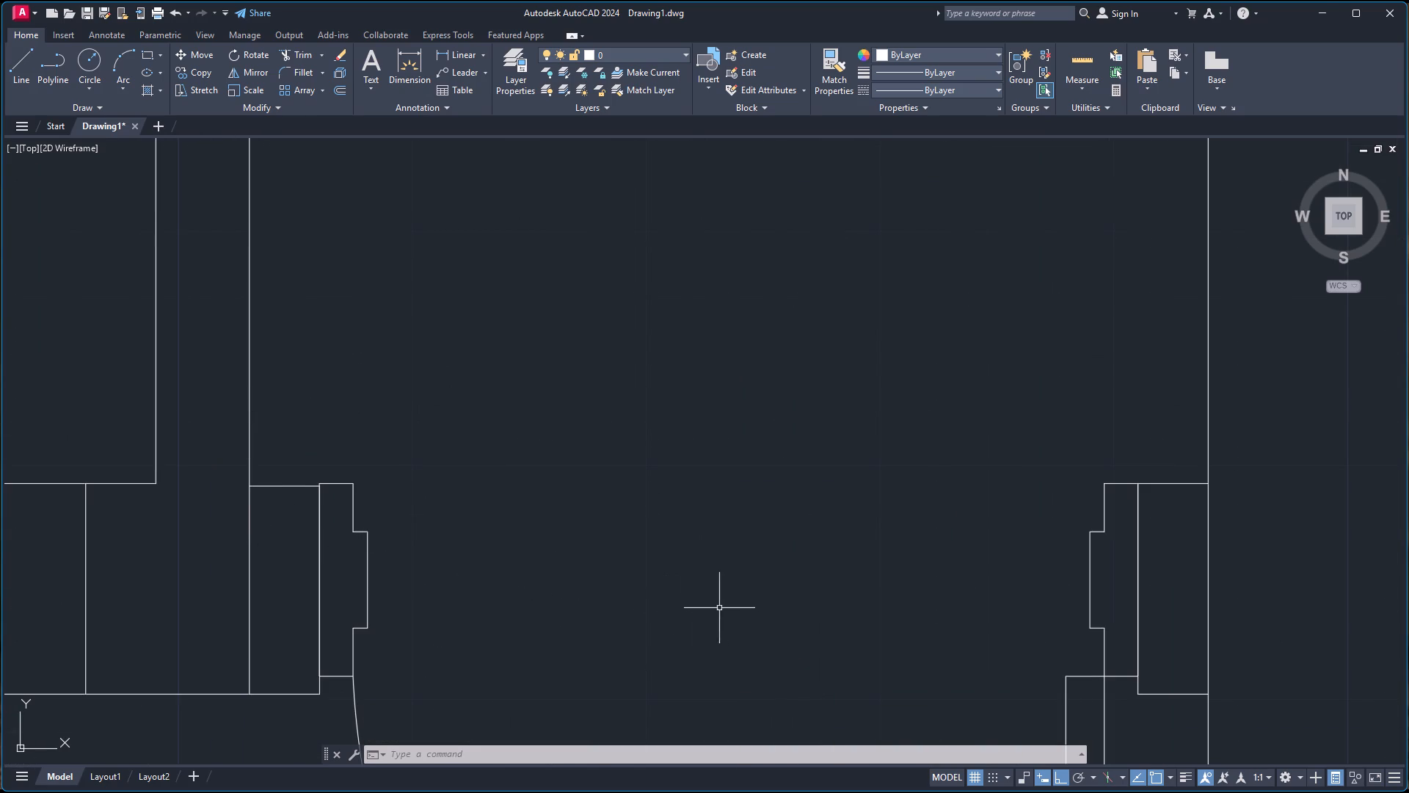
{"action": "left_click", "coordinate": [367, 535]}
{"action": "key", "text": "m"}
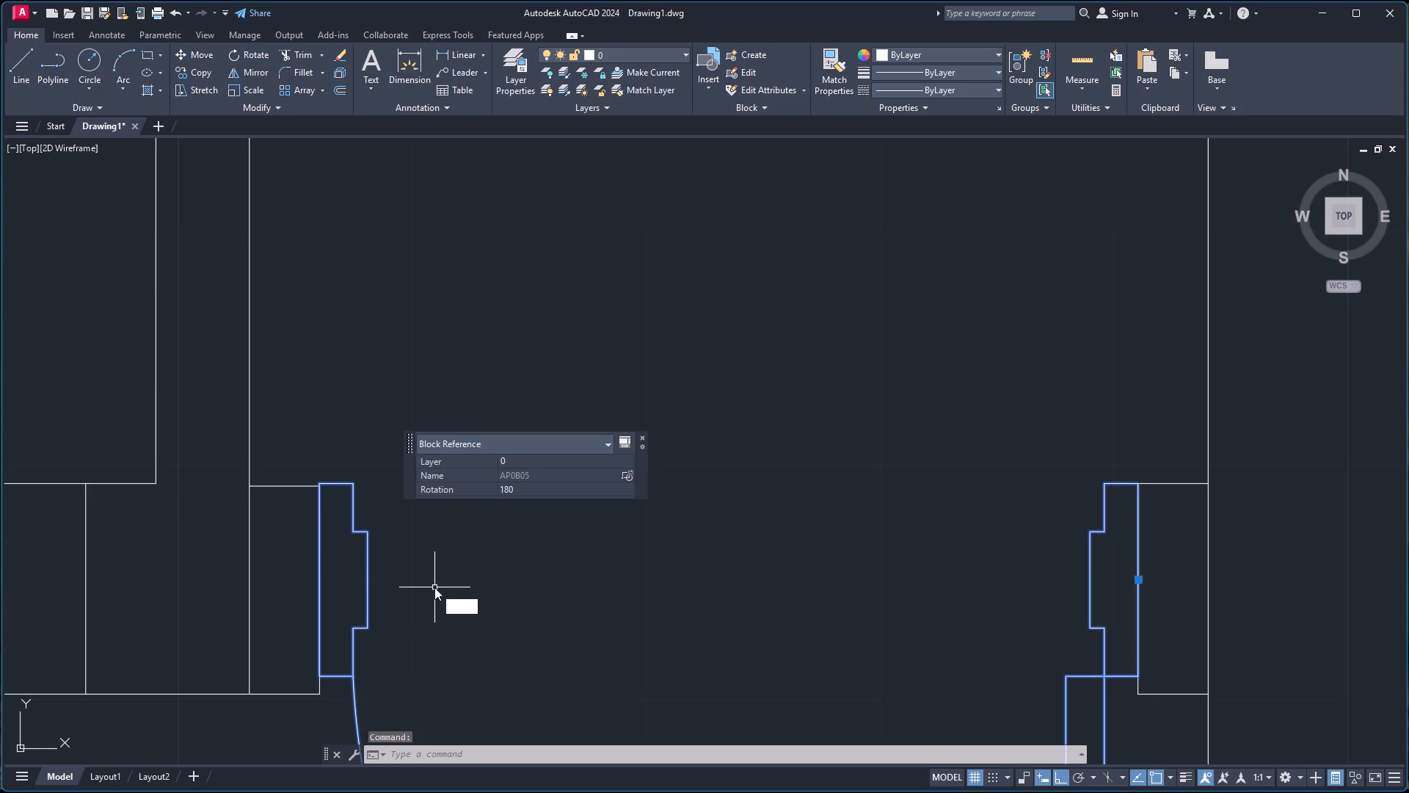
{"action": "key", "text": "Return"}
{"action": "scroll", "coordinate": [319, 483], "scroll_direction": "up", "scroll_amount": 2}
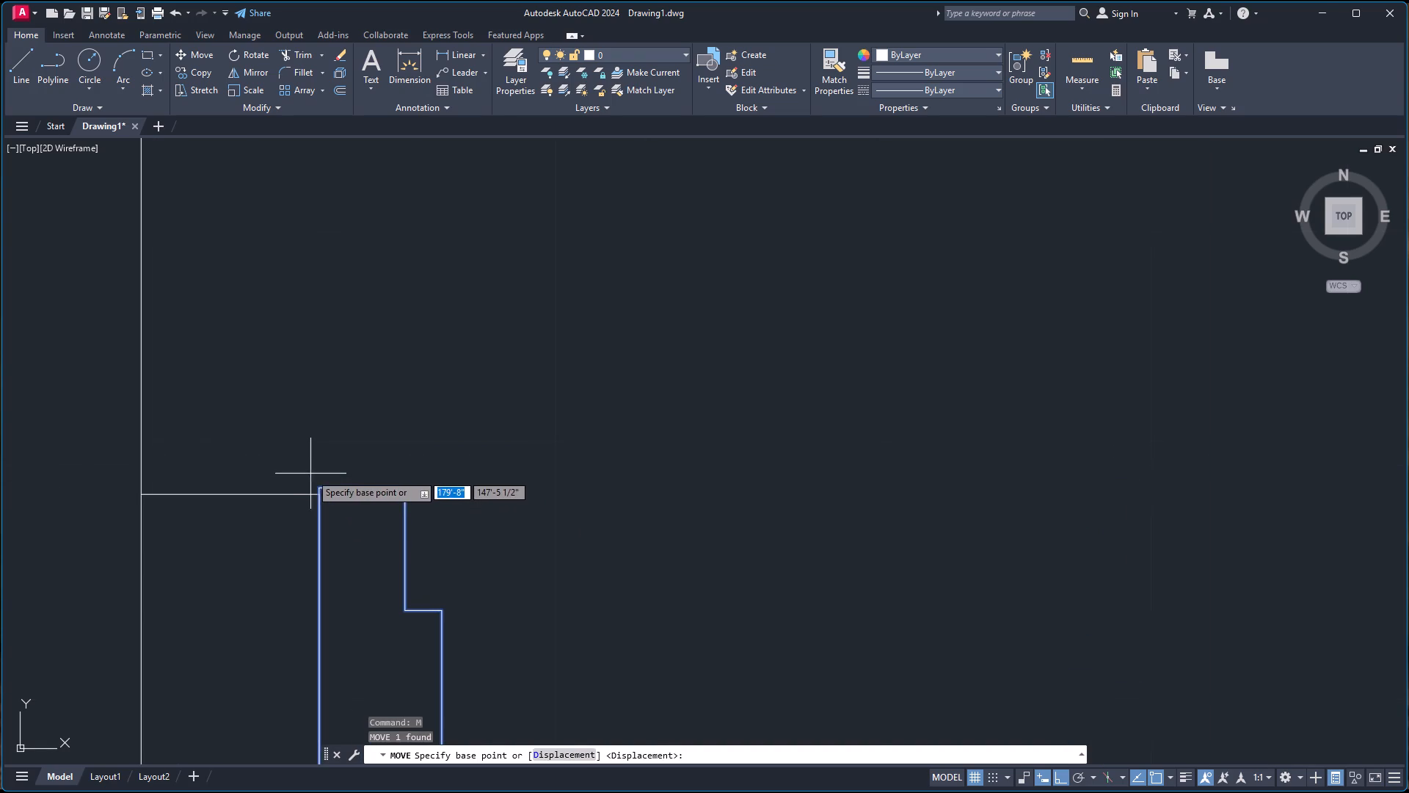
{"action": "left_click", "coordinate": [321, 489]}
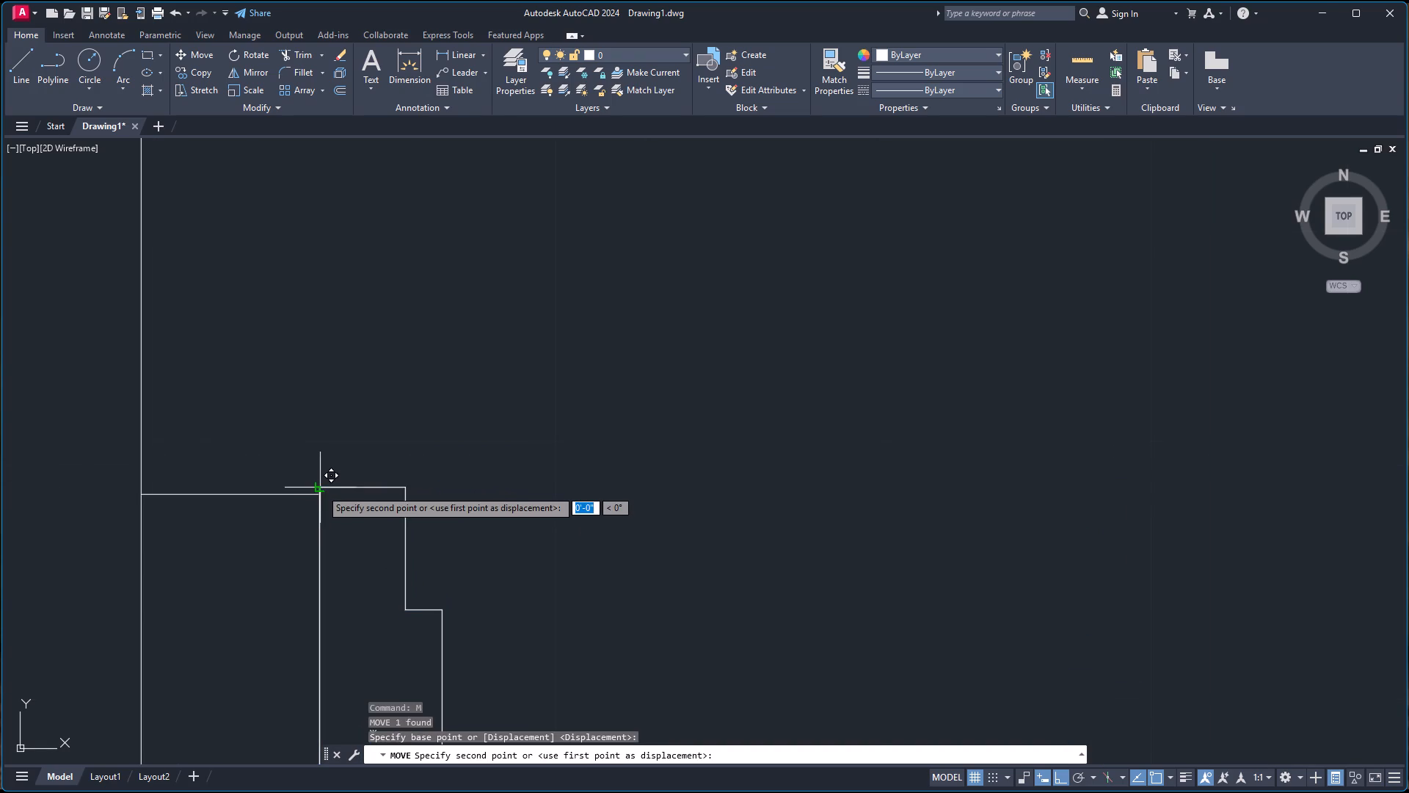
{"action": "left_click", "coordinate": [321, 493]}
Delete the top line of the wall stub beside the door's hinge jamb.
{"action": "scroll", "coordinate": [523, 523], "scroll_direction": "down", "scroll_amount": 3}
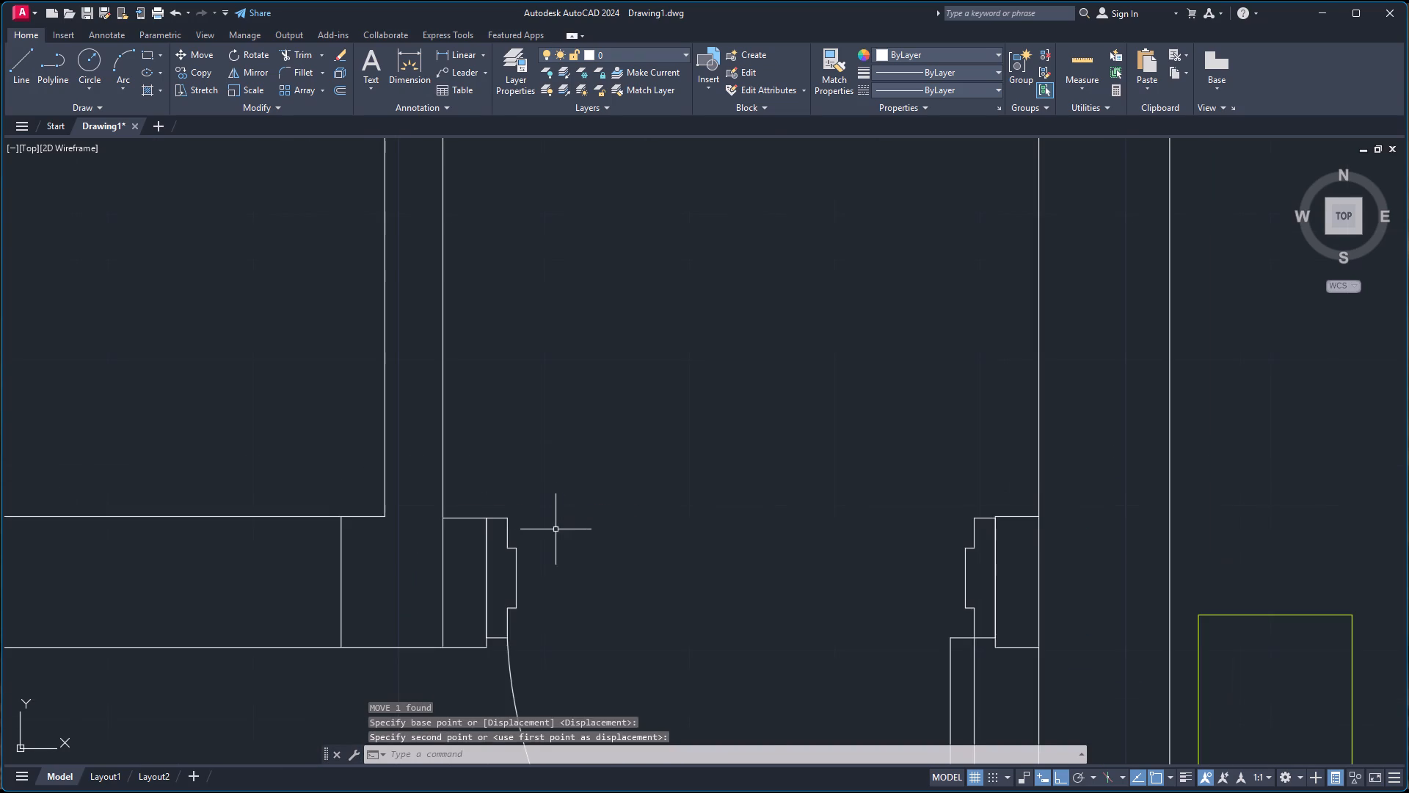
{"action": "scroll", "coordinate": [853, 554], "scroll_direction": "up", "scroll_amount": 1}
{"action": "scroll", "coordinate": [966, 541], "scroll_direction": "up", "scroll_amount": 1}
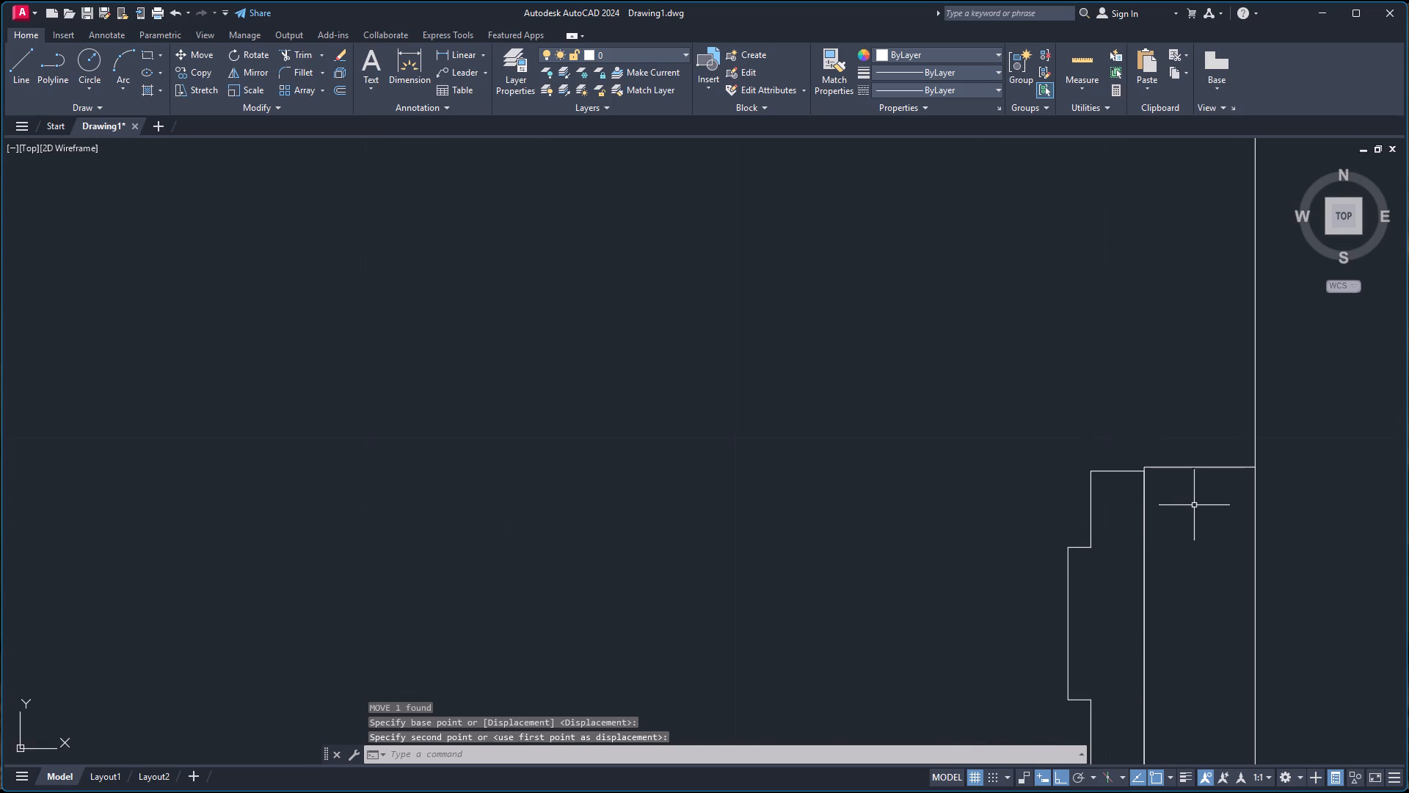
{"action": "left_click", "coordinate": [1193, 466]}
{"action": "key", "text": "Delete"}
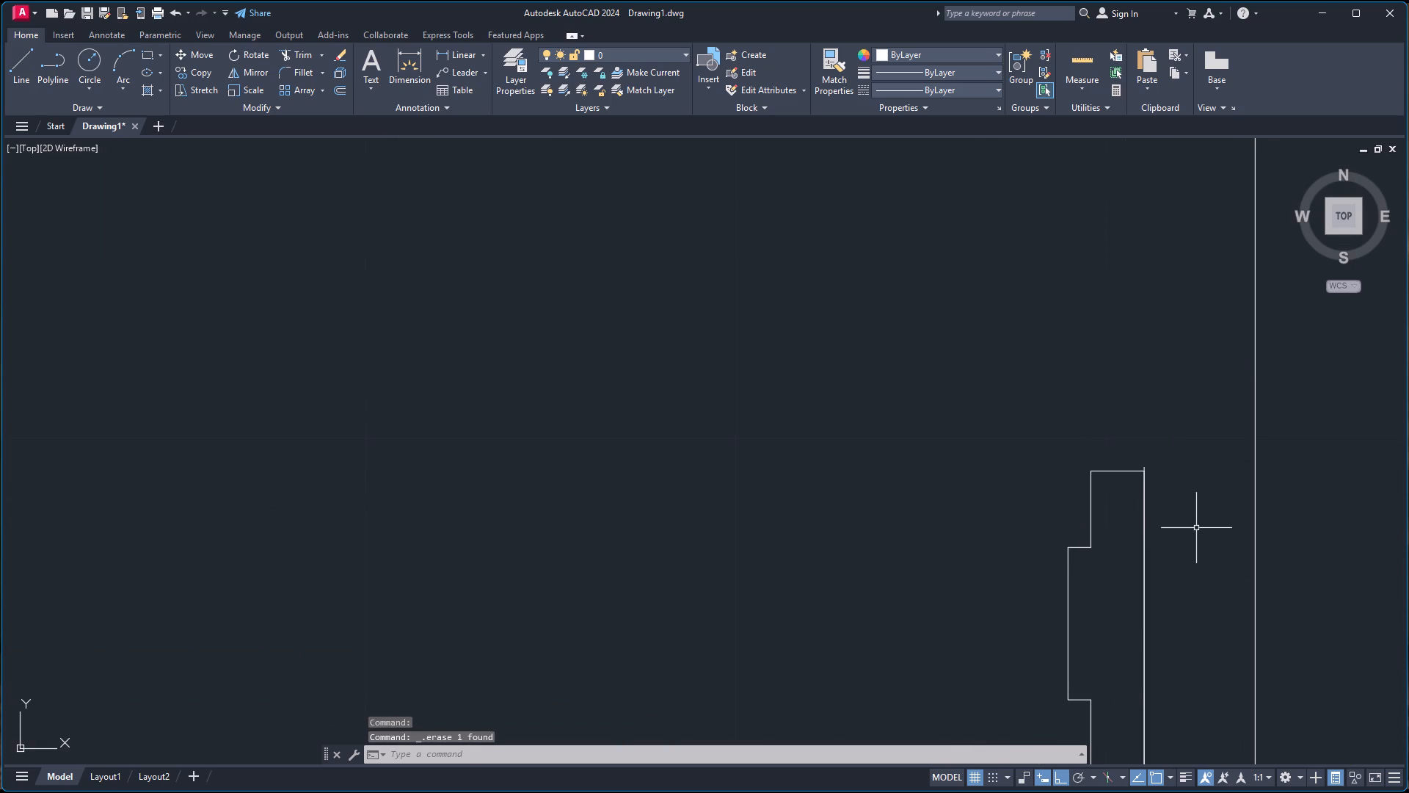
Draw a horizontal line from the hinge jamb's upper-right corner to the vertical wall line on its right.
{"action": "key", "text": "l"}
{"action": "key", "text": "Return"}
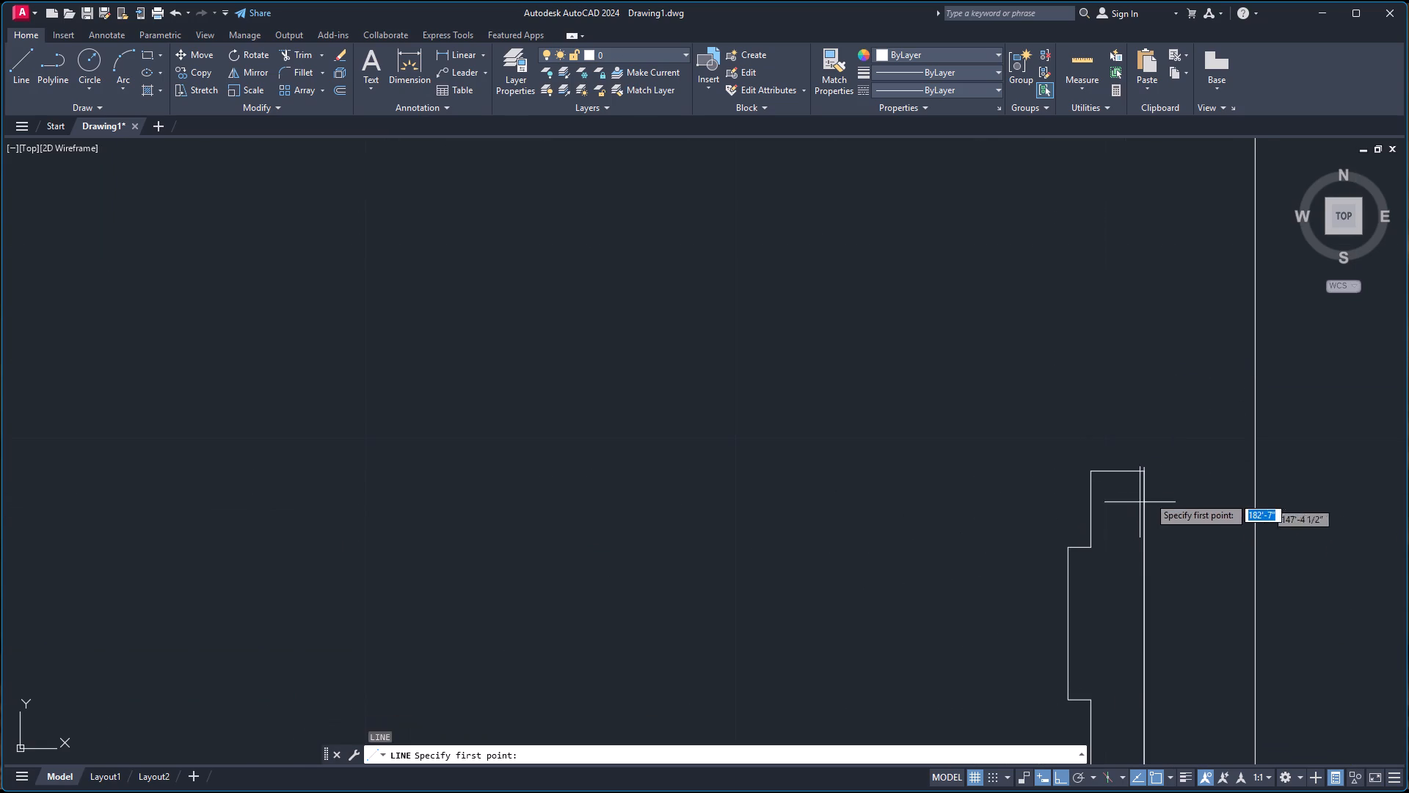
{"action": "scroll", "coordinate": [1157, 486], "scroll_direction": "up", "scroll_amount": 3}
{"action": "left_click", "coordinate": [1094, 430]}
{"action": "scroll", "coordinate": [1183, 440], "scroll_direction": "down", "scroll_amount": 1}
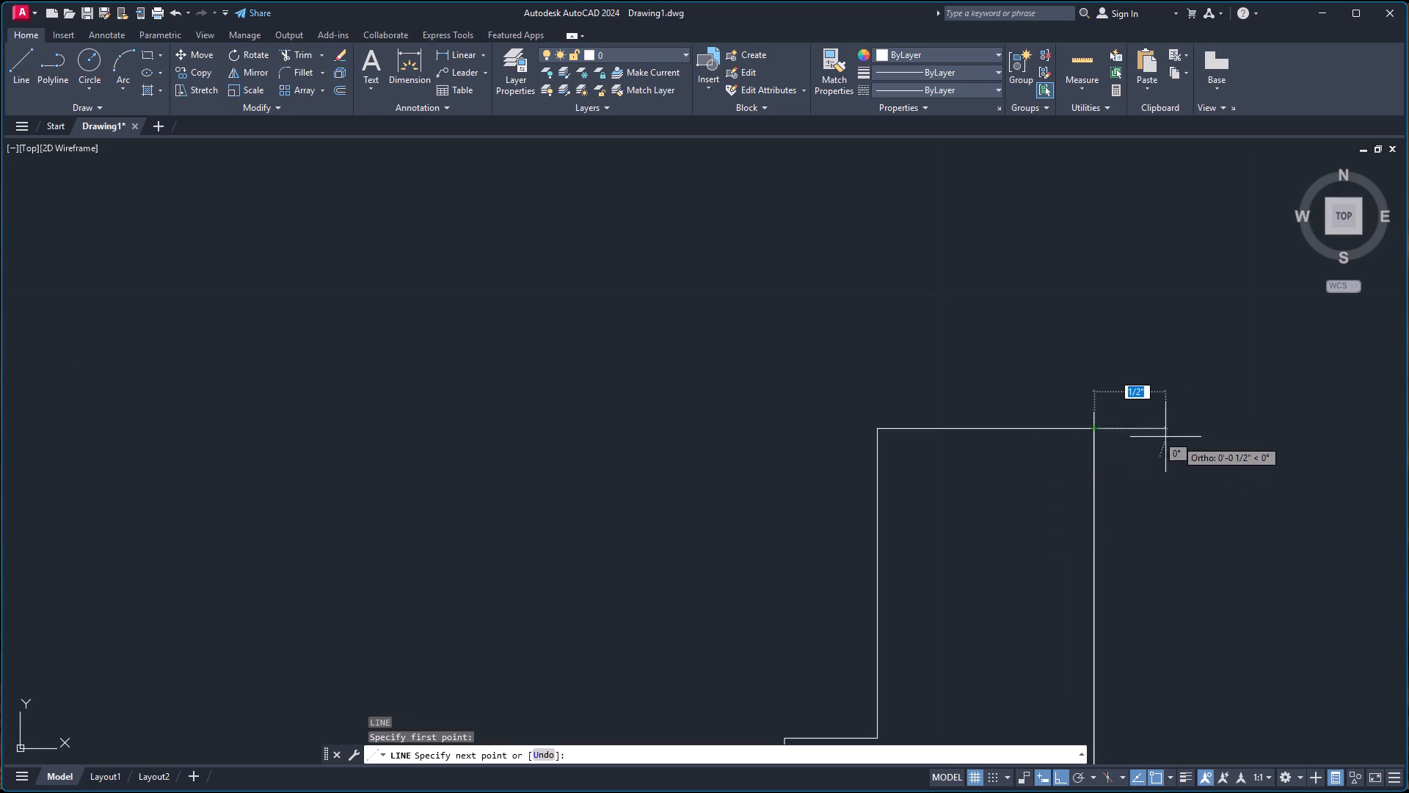
{"action": "scroll", "coordinate": [1190, 440], "scroll_direction": "down", "scroll_amount": 4}
{"action": "left_click", "coordinate": [1274, 435]}
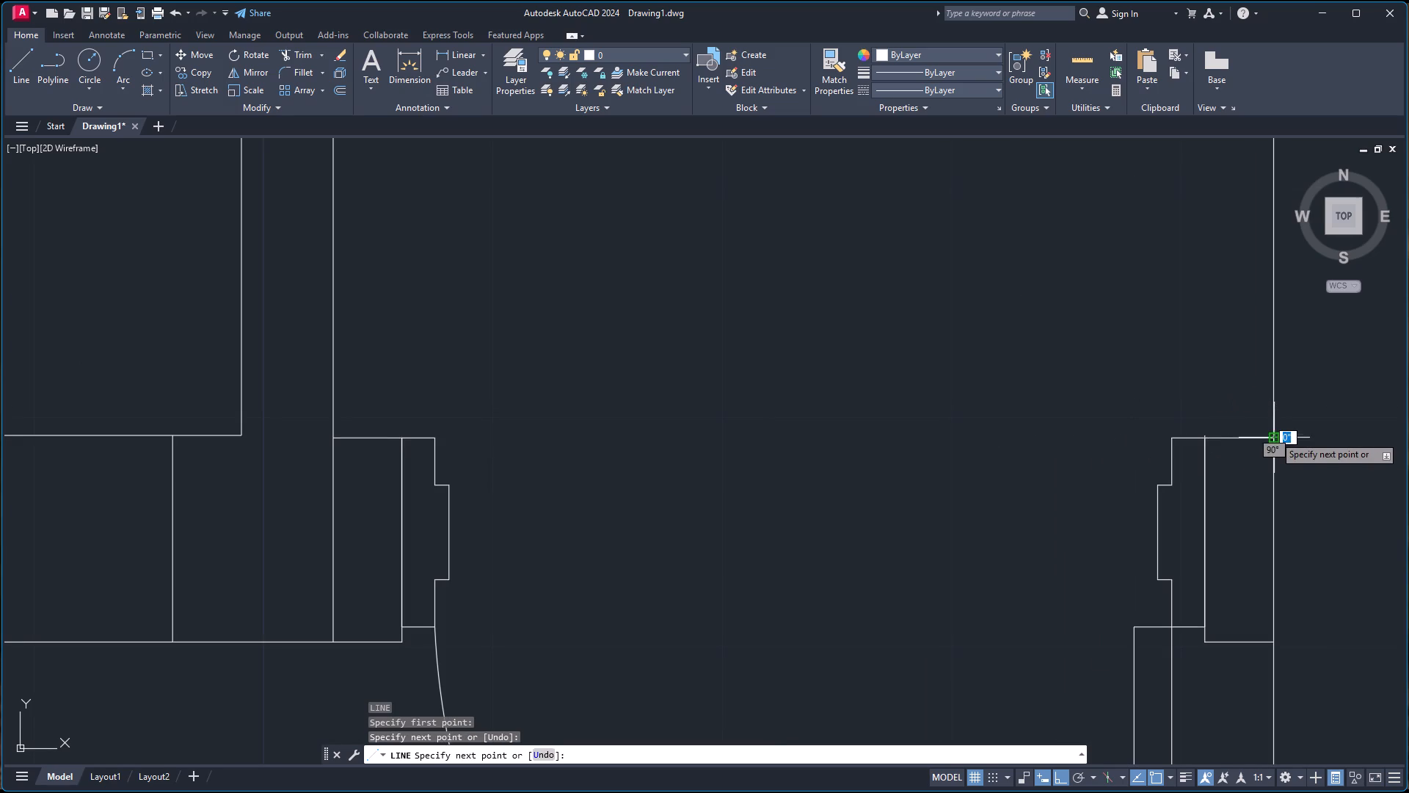
{"action": "key", "text": "space"}
Trim the short vertical line end projecting above the new top line at the hinge jamb.
{"action": "scroll", "coordinate": [1201, 413], "scroll_direction": "up", "scroll_amount": 3}
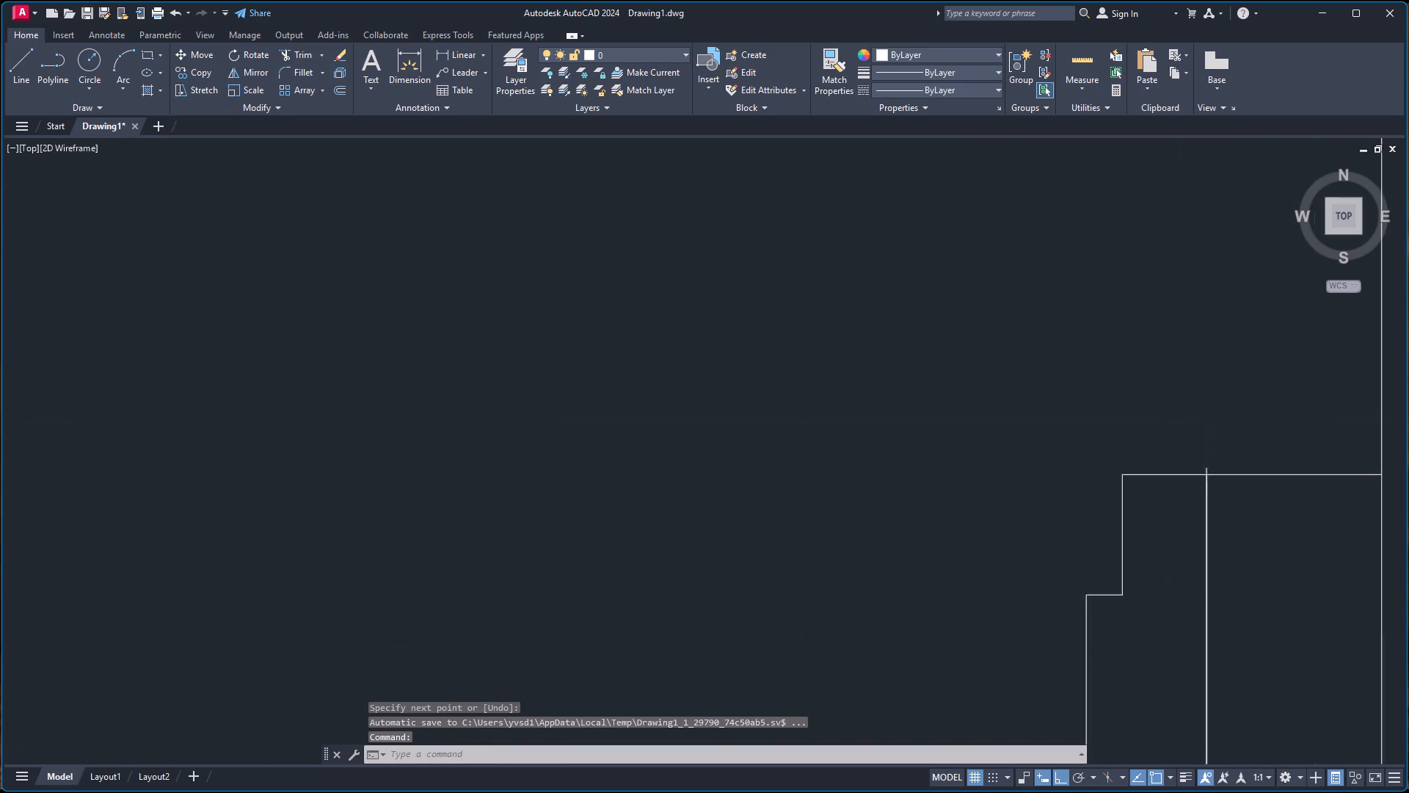
{"action": "scroll", "coordinate": [1214, 479], "scroll_direction": "up", "scroll_amount": 1}
{"action": "type", "text": "tr"}
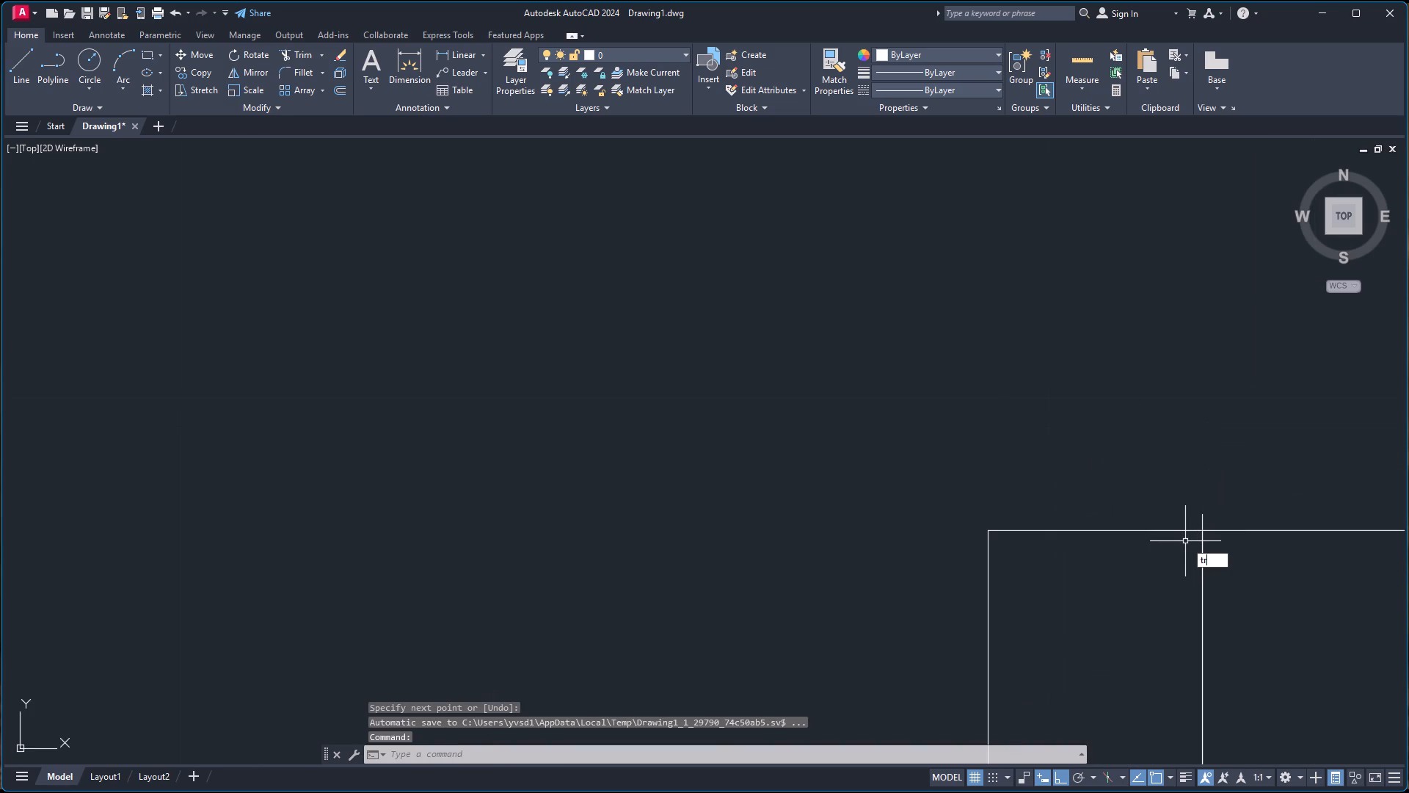
{"action": "key", "text": "Return"}
{"action": "left_click", "coordinate": [1204, 520]}
Delete the top, bottom and end lines of the wall stub beside the lower bedroom door's left jamb.
{"action": "scroll", "coordinate": [1204, 520], "scroll_direction": "down", "scroll_amount": 3}
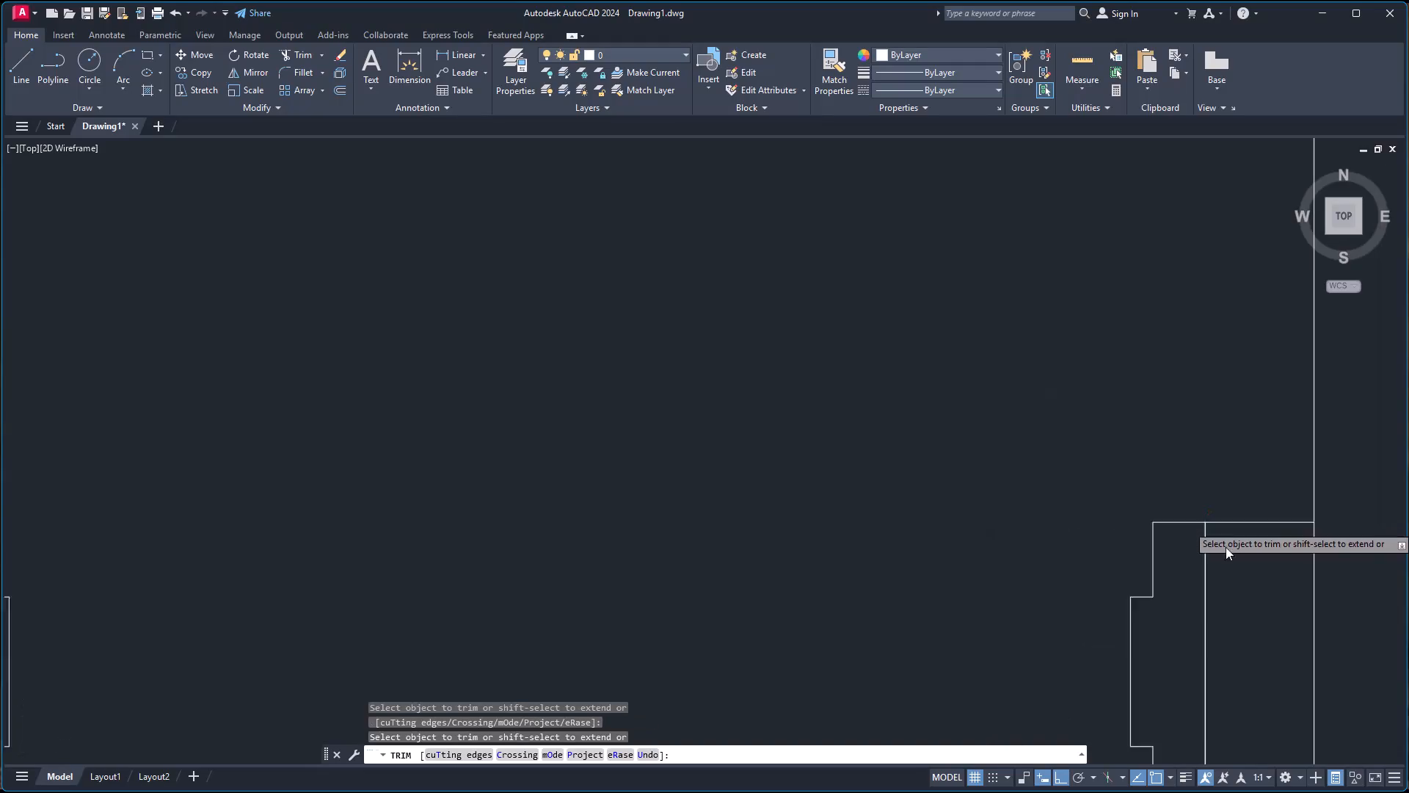
{"action": "scroll", "coordinate": [1226, 547], "scroll_direction": "down", "scroll_amount": 2}
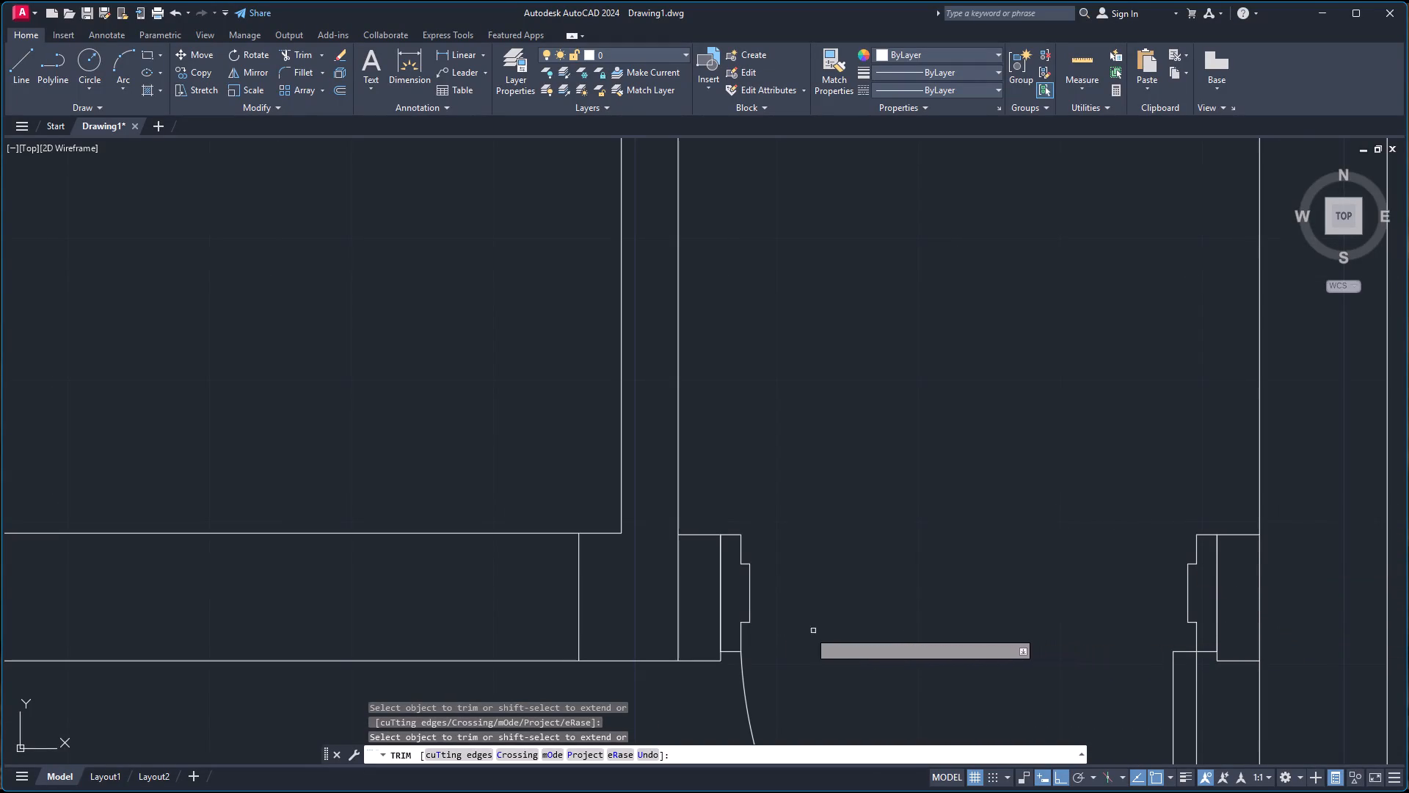
{"action": "scroll", "coordinate": [762, 631], "scroll_direction": "up", "scroll_amount": 1}
{"action": "scroll", "coordinate": [689, 665], "scroll_direction": "up", "scroll_amount": 4}
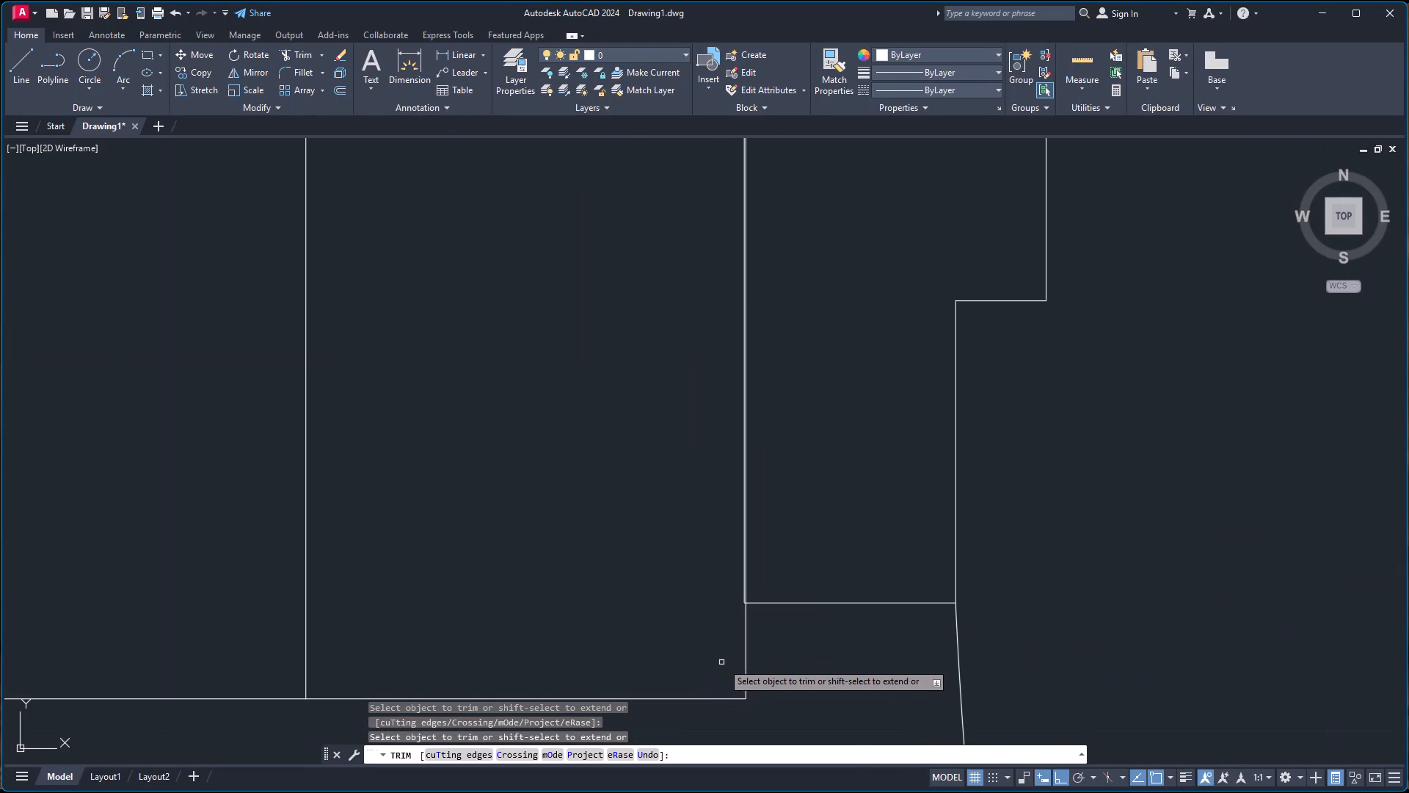
{"action": "scroll", "coordinate": [722, 662], "scroll_direction": "up", "scroll_amount": 1}
{"action": "scroll", "coordinate": [812, 570], "scroll_direction": "up", "scroll_amount": 1}
{"action": "scroll", "coordinate": [817, 551], "scroll_direction": "down", "scroll_amount": 2}
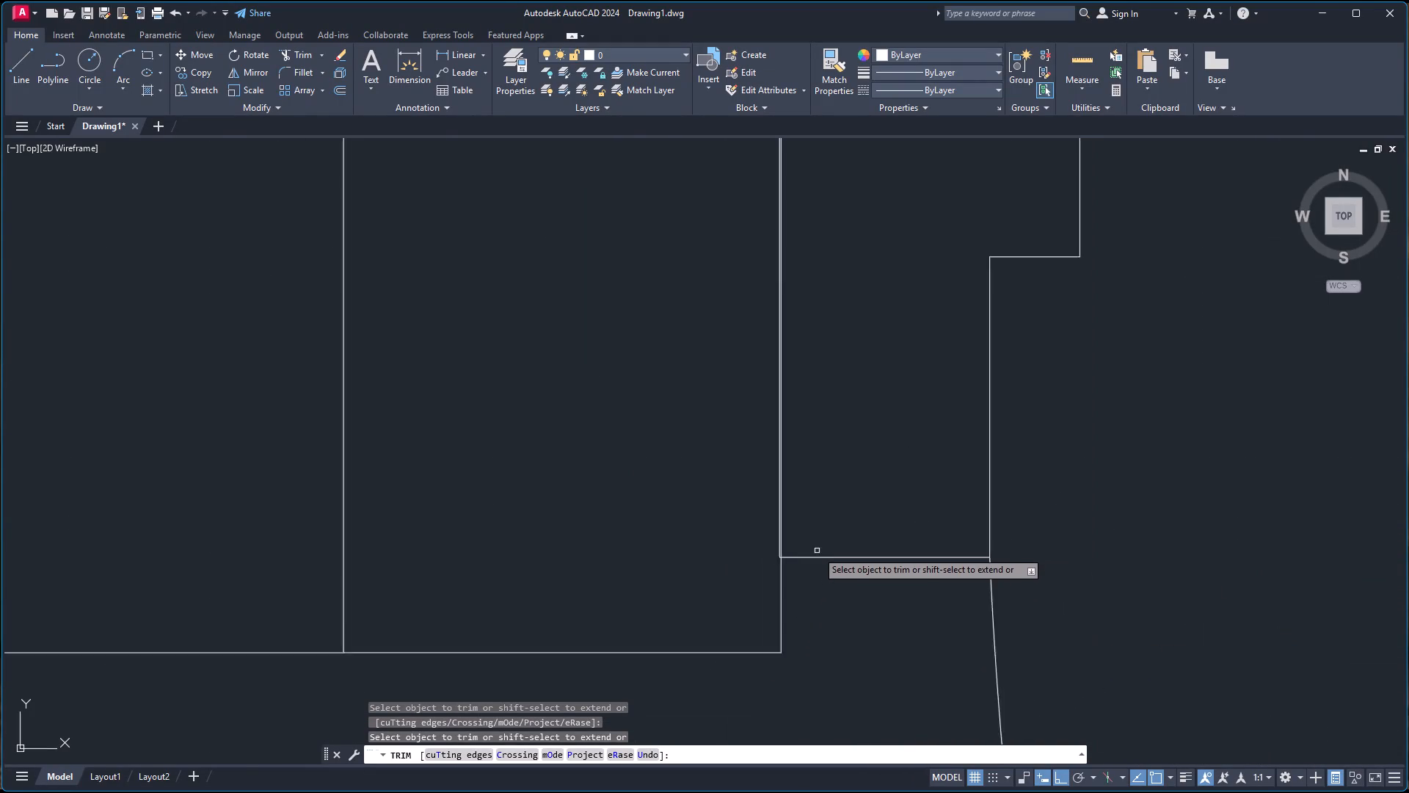
{"action": "scroll", "coordinate": [817, 551], "scroll_direction": "down", "scroll_amount": 2}
{"action": "scroll", "coordinate": [837, 436], "scroll_direction": "down", "scroll_amount": 1}
{"action": "scroll", "coordinate": [862, 291], "scroll_direction": "up", "scroll_amount": 1}
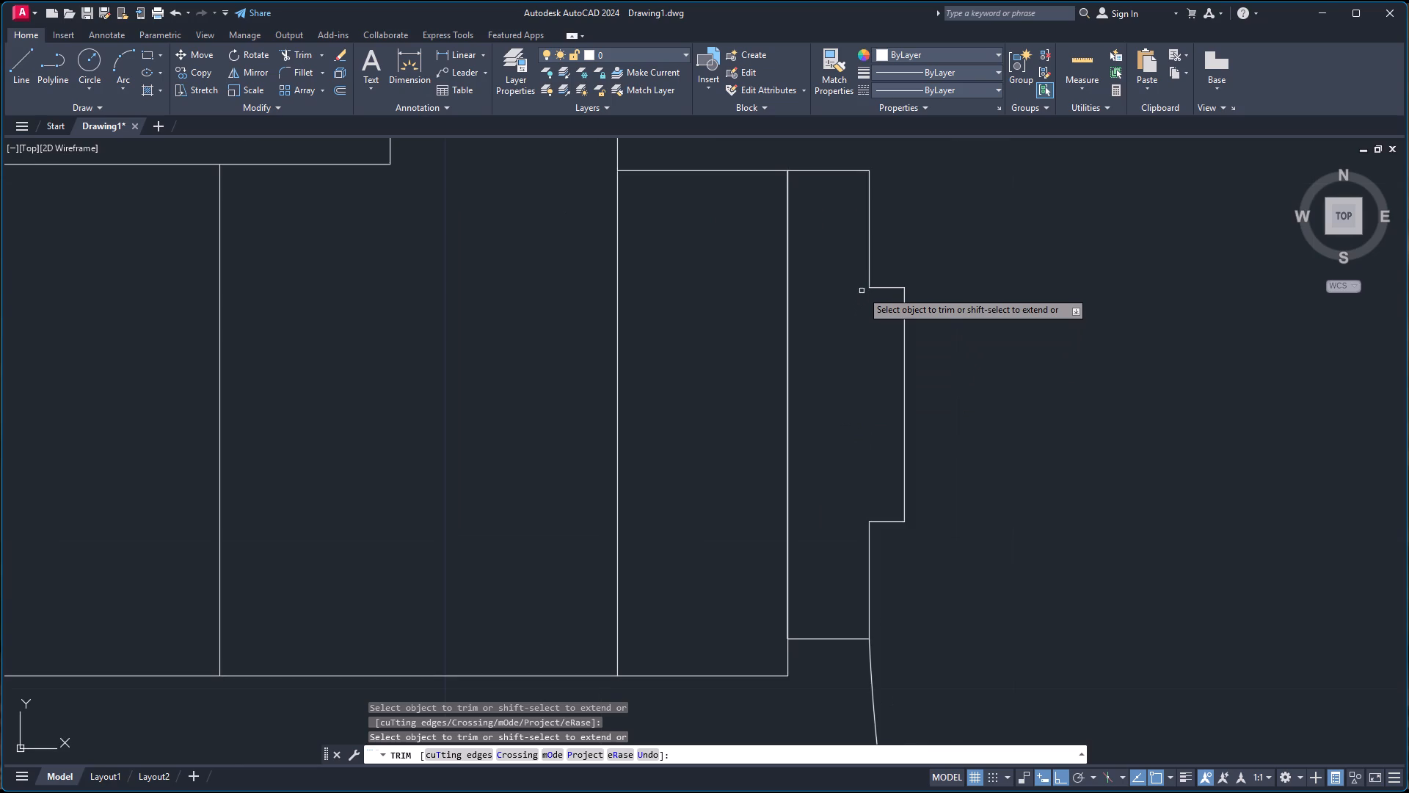
{"action": "scroll", "coordinate": [862, 295], "scroll_direction": "up", "scroll_amount": 1}
{"action": "scroll", "coordinate": [848, 391], "scroll_direction": "down", "scroll_amount": 1}
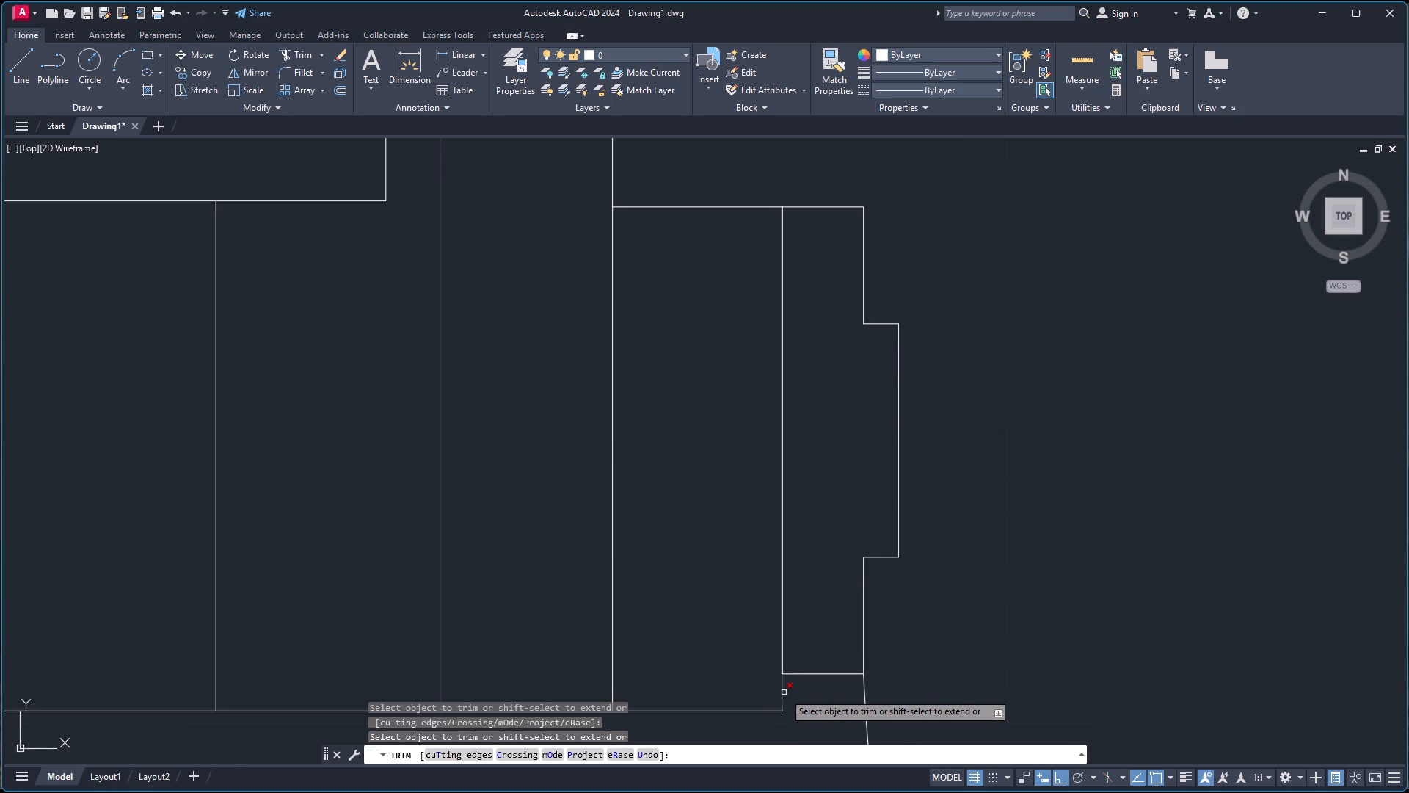
{"action": "key", "text": "Escape"}
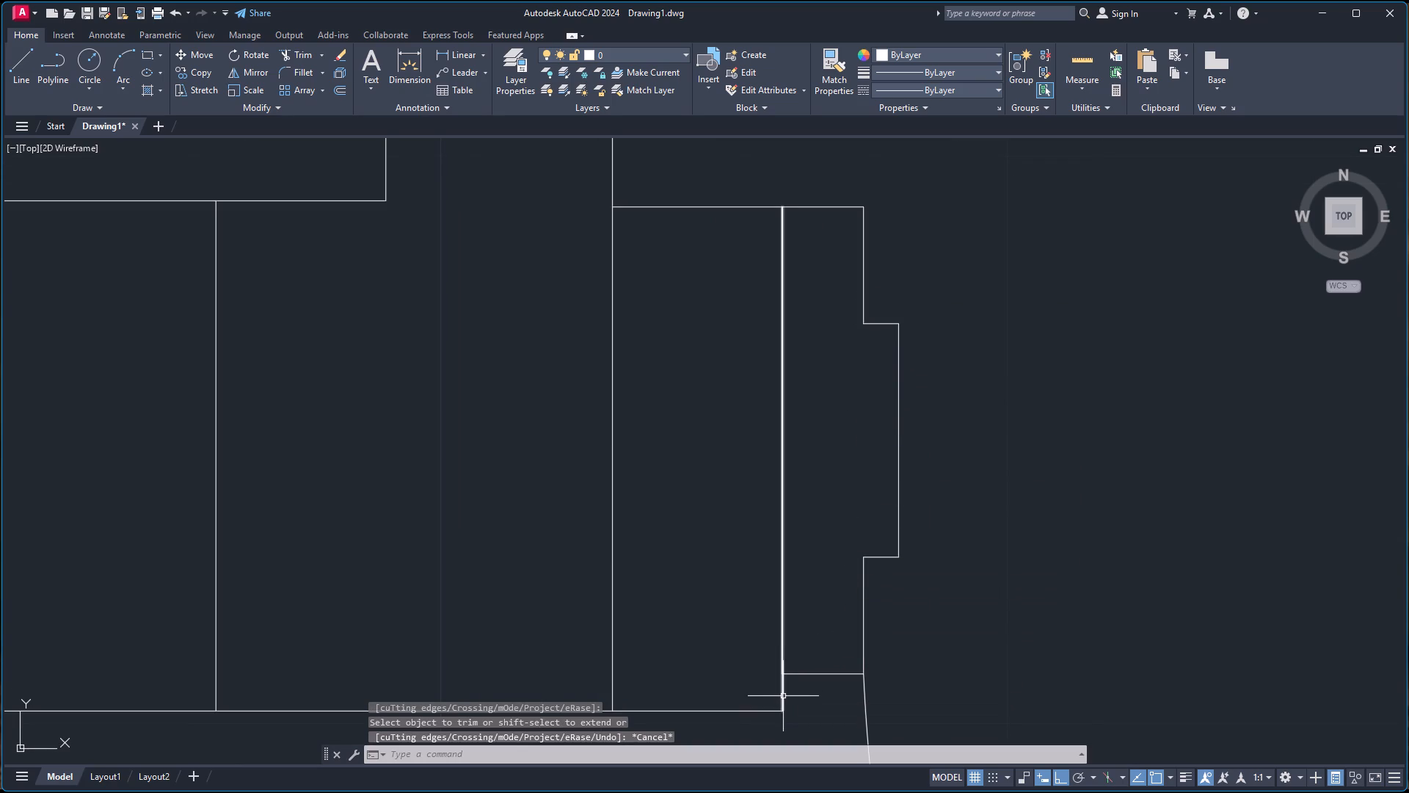
{"action": "left_click", "coordinate": [782, 697]}
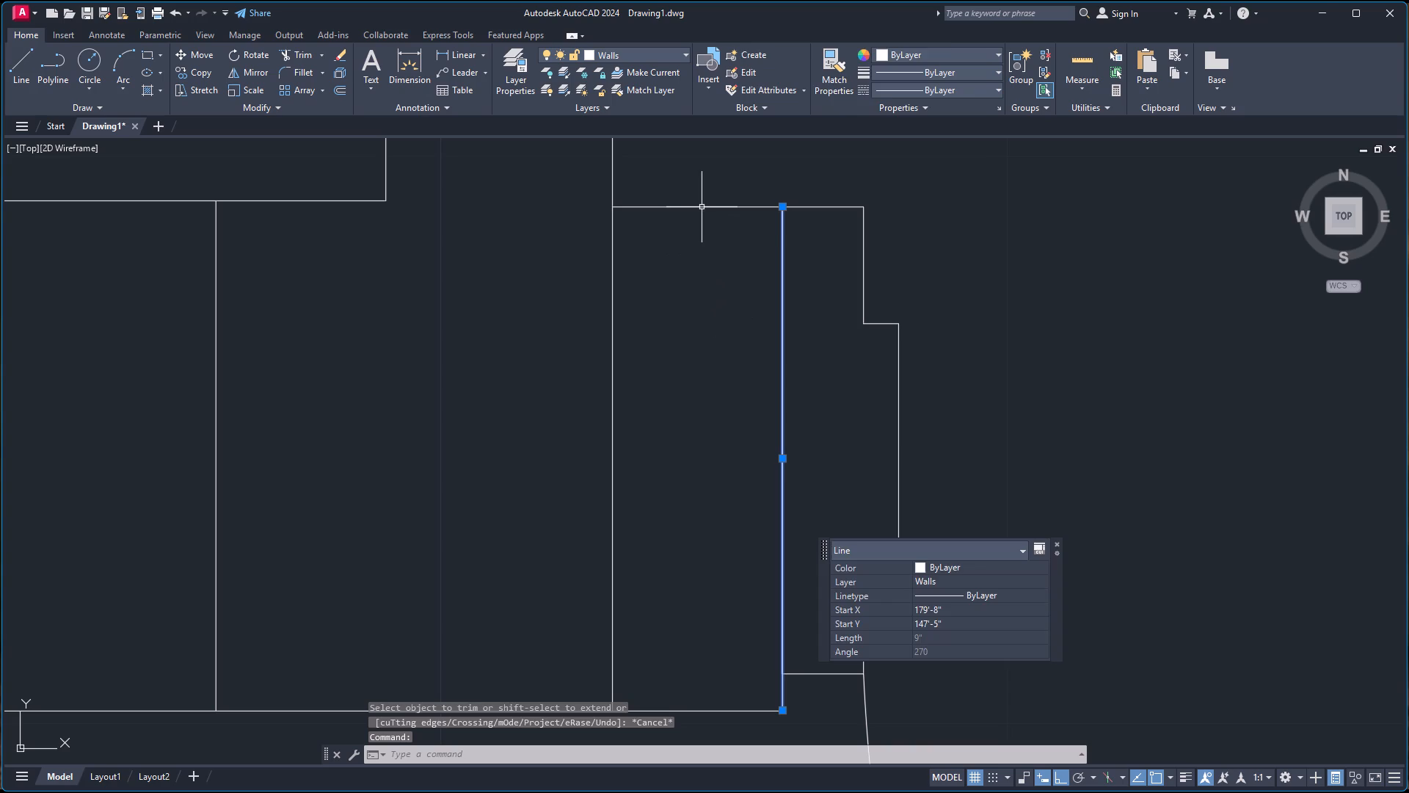
{"action": "left_click", "coordinate": [702, 207]}
{"action": "left_click", "coordinate": [725, 710]}
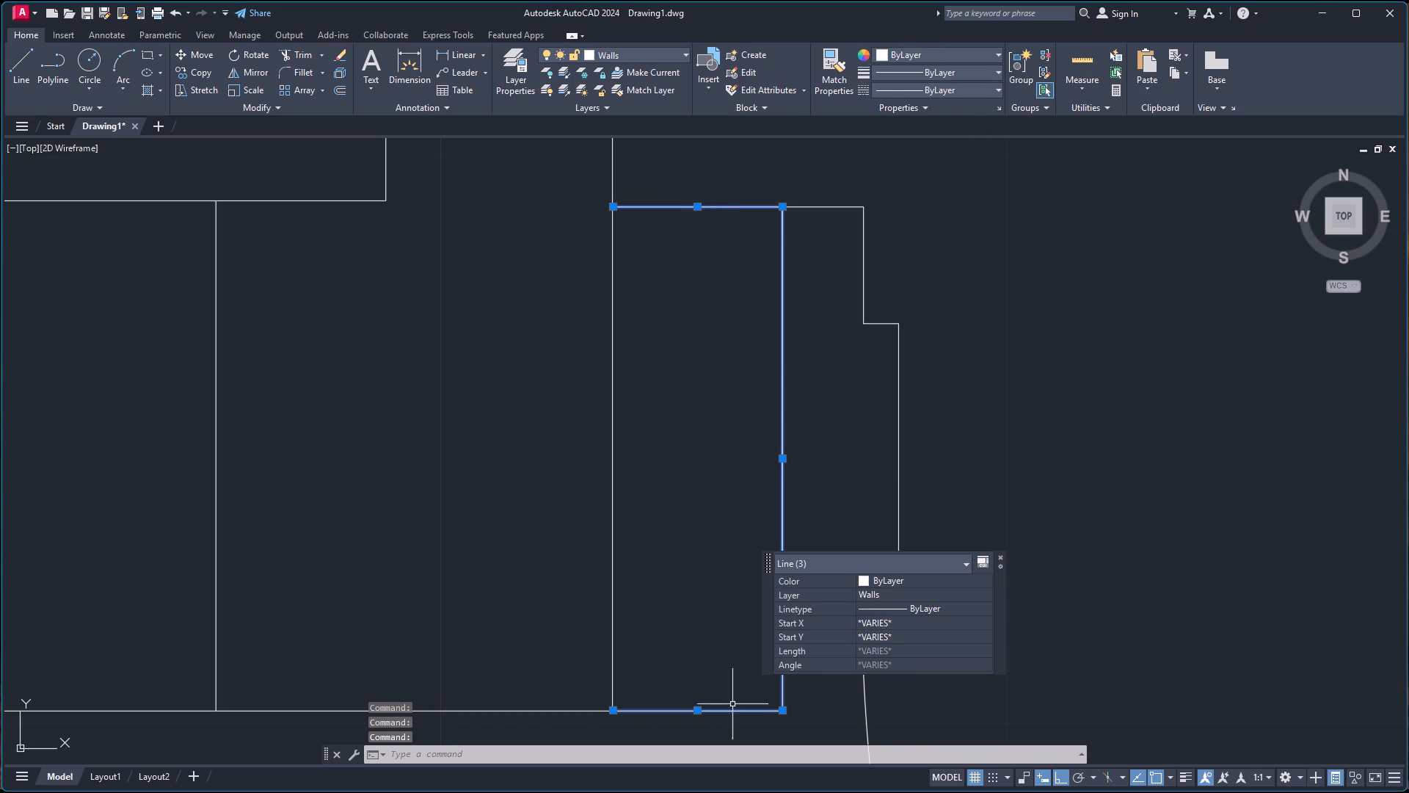
{"action": "key", "text": "Delete"}
Draw a horizontal line from the left door jamb's upper-left corner to the vertical wall line on its left.
{"action": "scroll", "coordinate": [1137, 512], "scroll_direction": "down", "scroll_amount": 4}
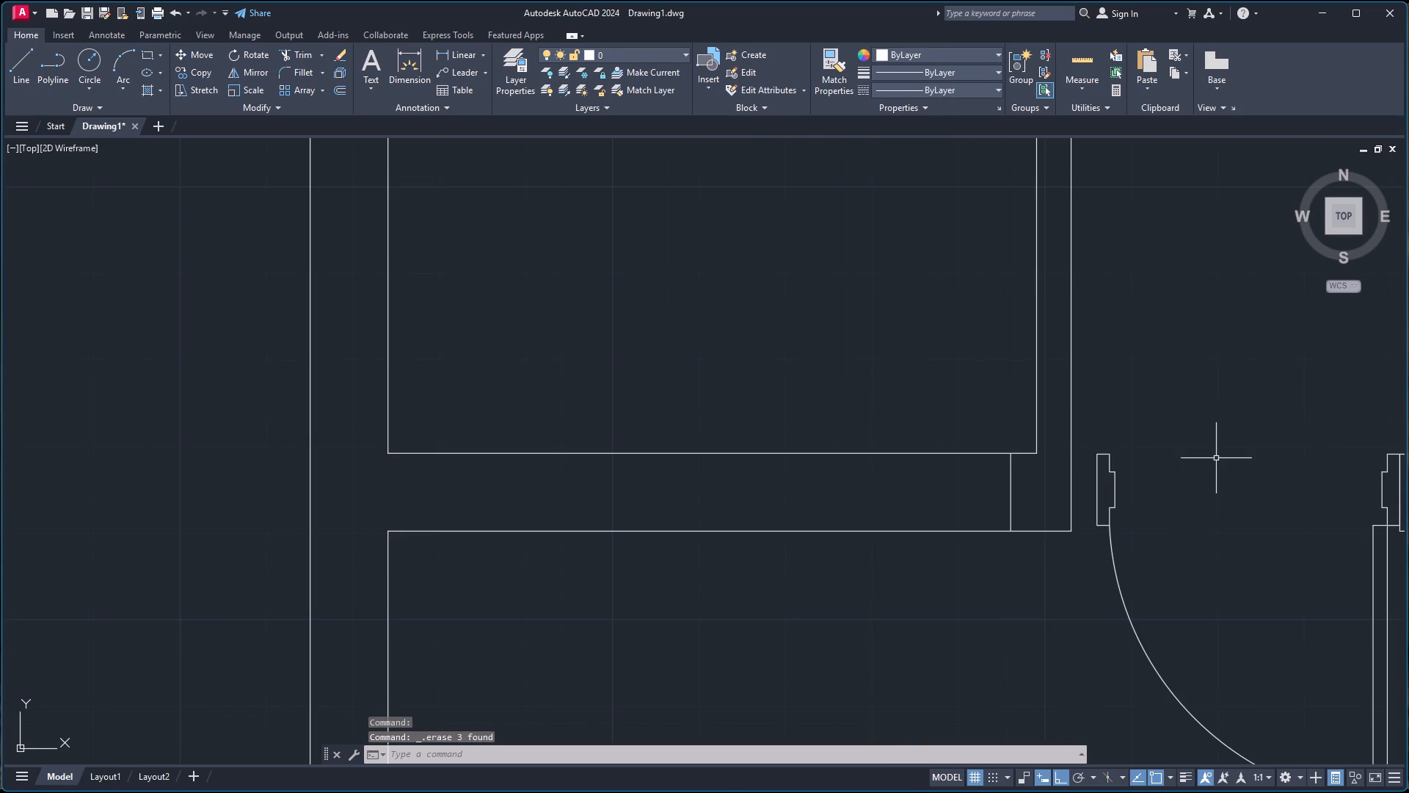
{"action": "scroll", "coordinate": [1361, 515], "scroll_direction": "down", "scroll_amount": 2}
{"action": "scroll", "coordinate": [1401, 512], "scroll_direction": "up", "scroll_amount": 2}
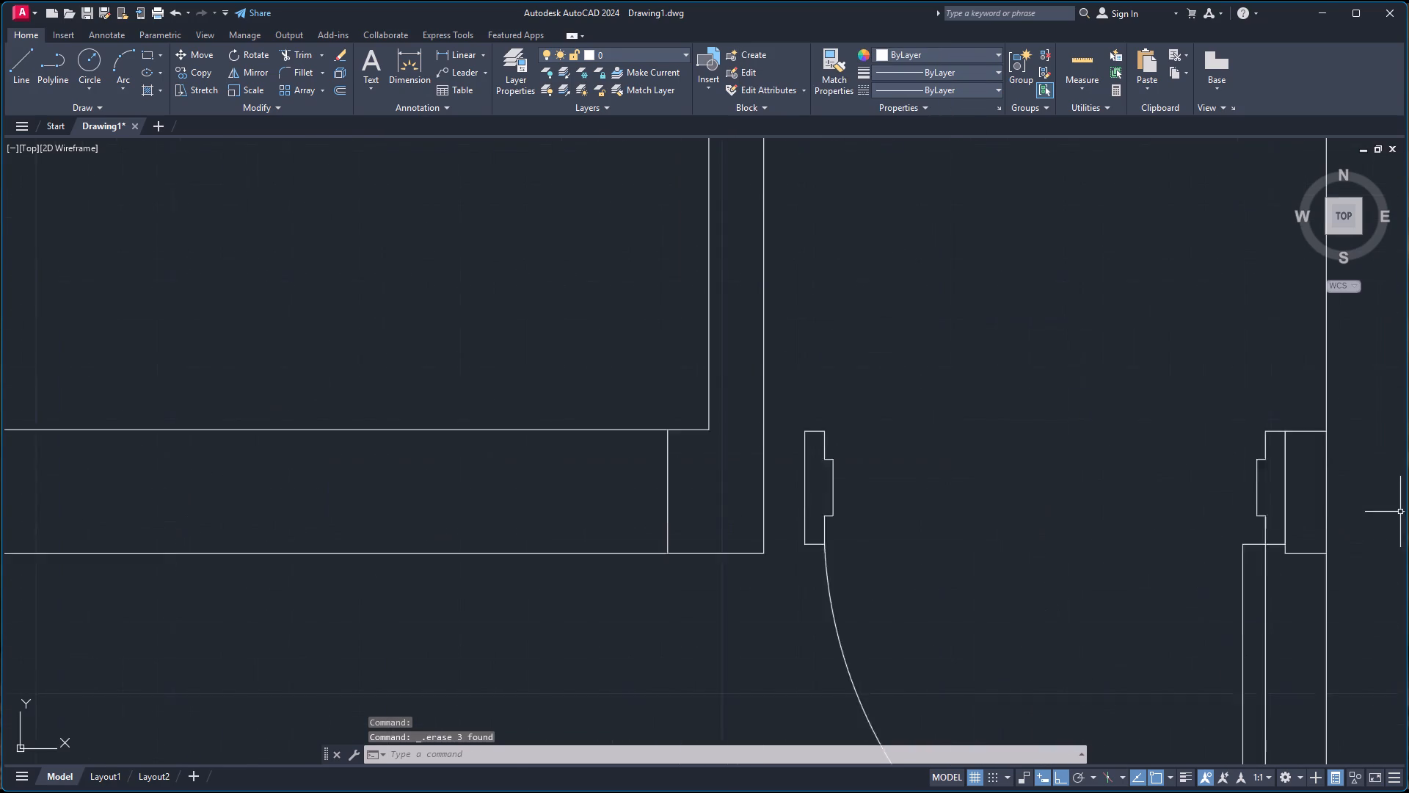
{"action": "scroll", "coordinate": [1400, 512], "scroll_direction": "up", "scroll_amount": 4}
{"action": "scroll", "coordinate": [1089, 595], "scroll_direction": "up", "scroll_amount": 2}
{"action": "scroll", "coordinate": [1016, 631], "scroll_direction": "up", "scroll_amount": 1}
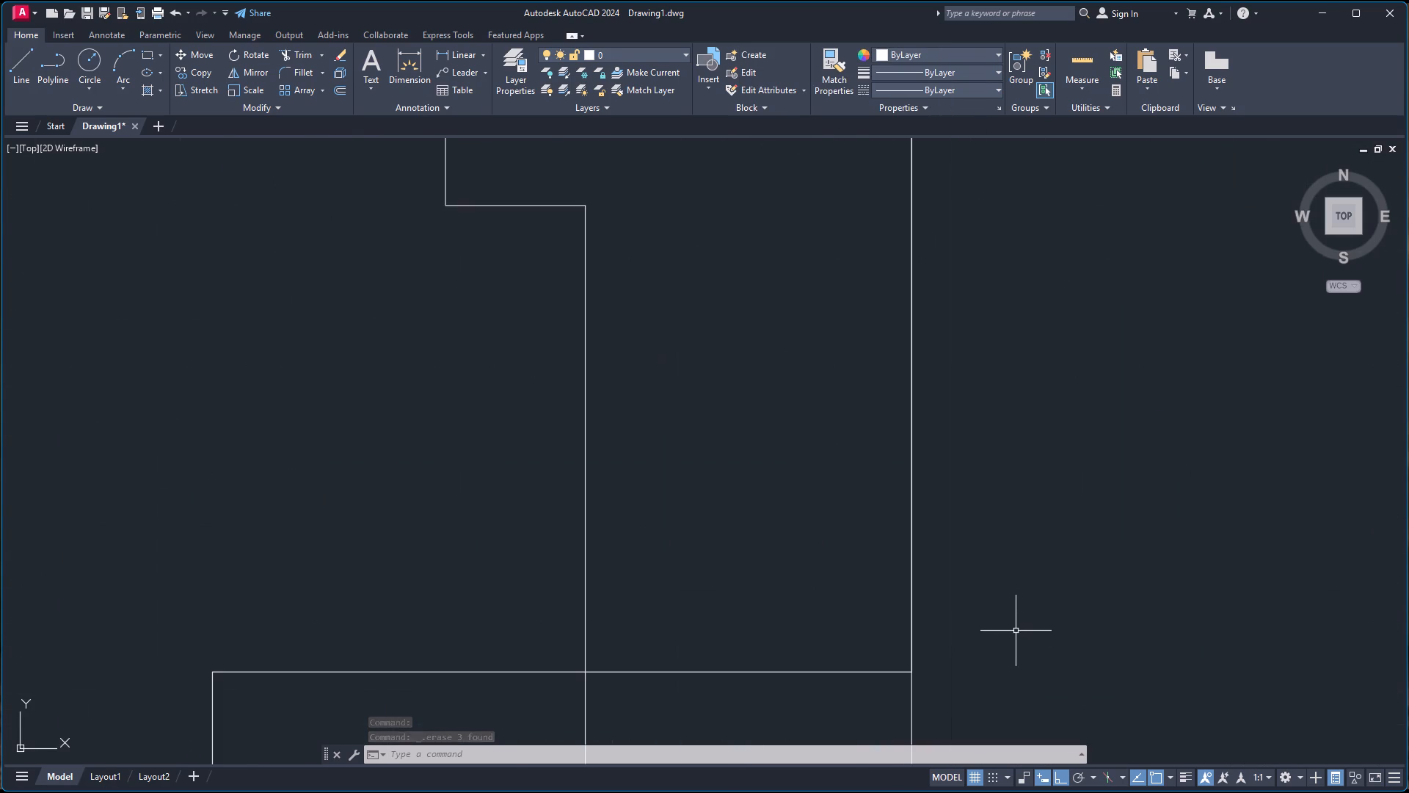
{"action": "scroll", "coordinate": [1002, 639], "scroll_direction": "up", "scroll_amount": 1}
{"action": "scroll", "coordinate": [922, 524], "scroll_direction": "down", "scroll_amount": 5}
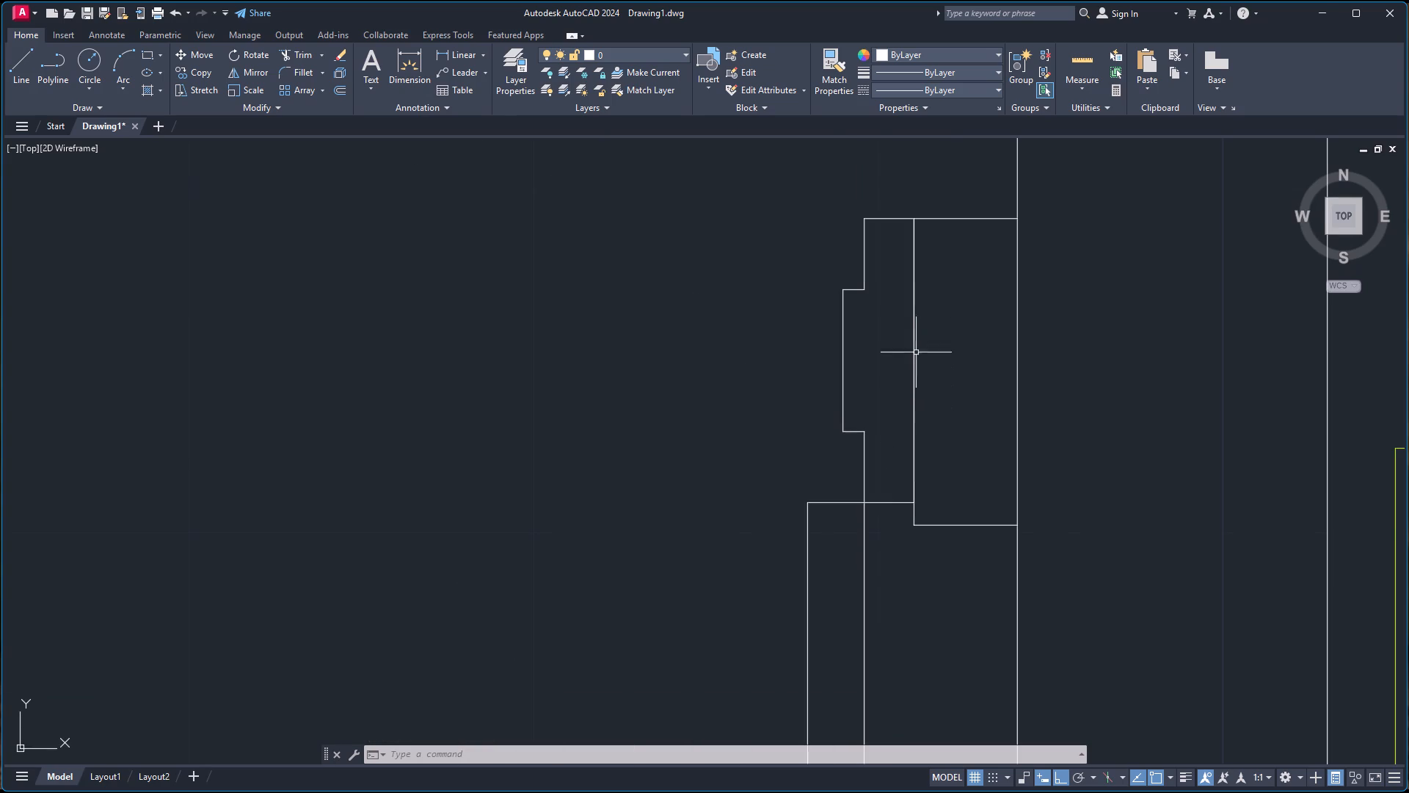
{"action": "scroll", "coordinate": [909, 213], "scroll_direction": "up", "scroll_amount": 5}
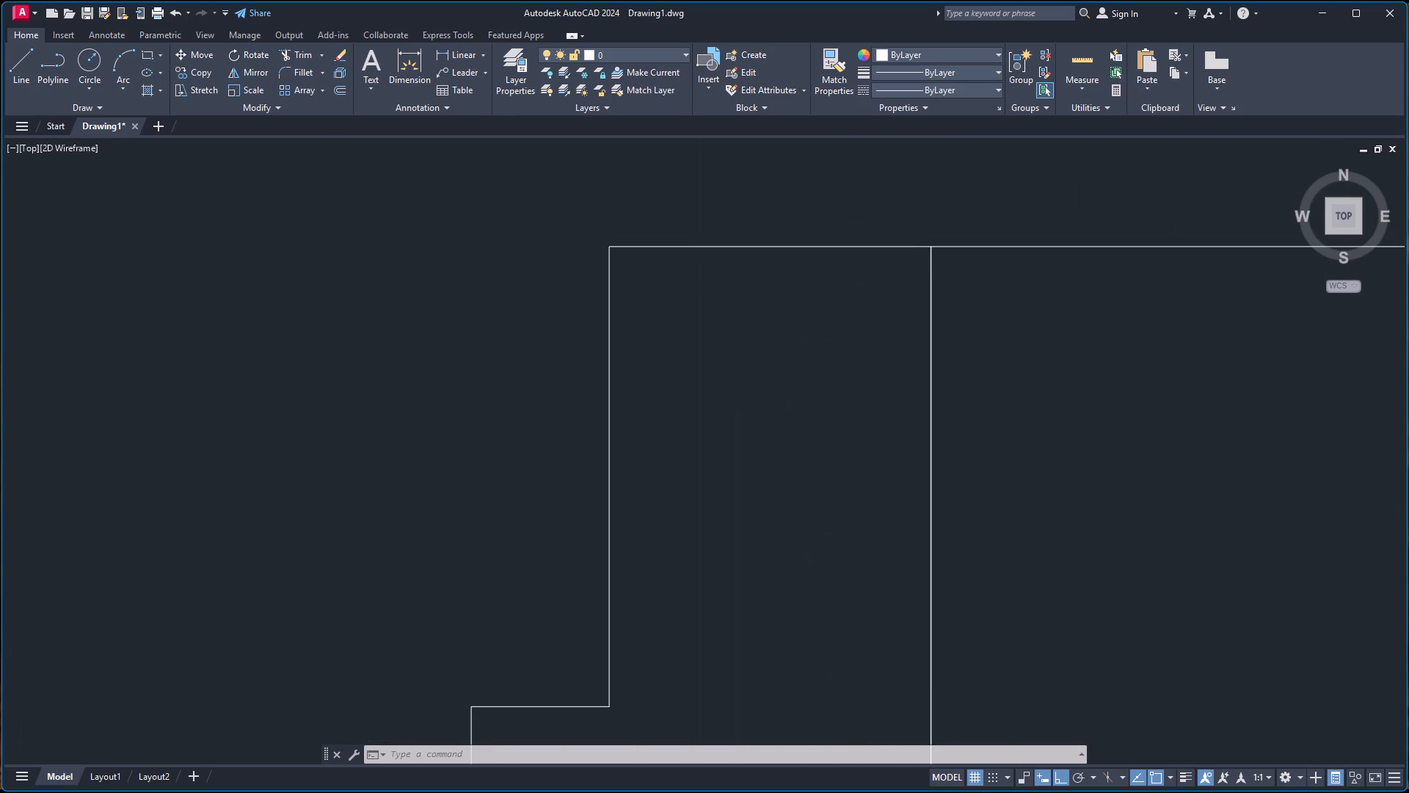
{"action": "scroll", "coordinate": [907, 223], "scroll_direction": "down", "scroll_amount": 8}
{"action": "scroll", "coordinate": [430, 425], "scroll_direction": "up", "scroll_amount": 3}
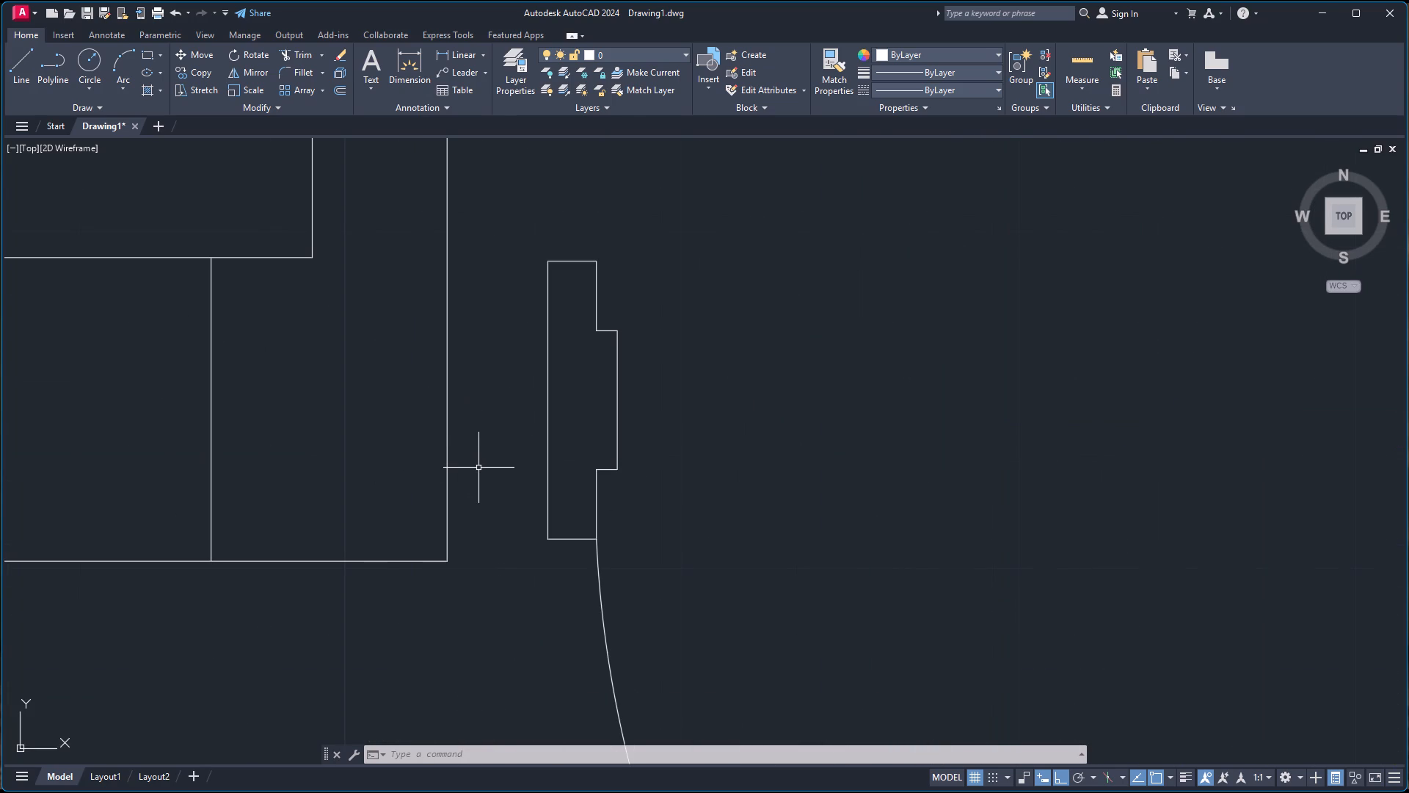
{"action": "key", "text": "l"}
{"action": "key", "text": "Return"}
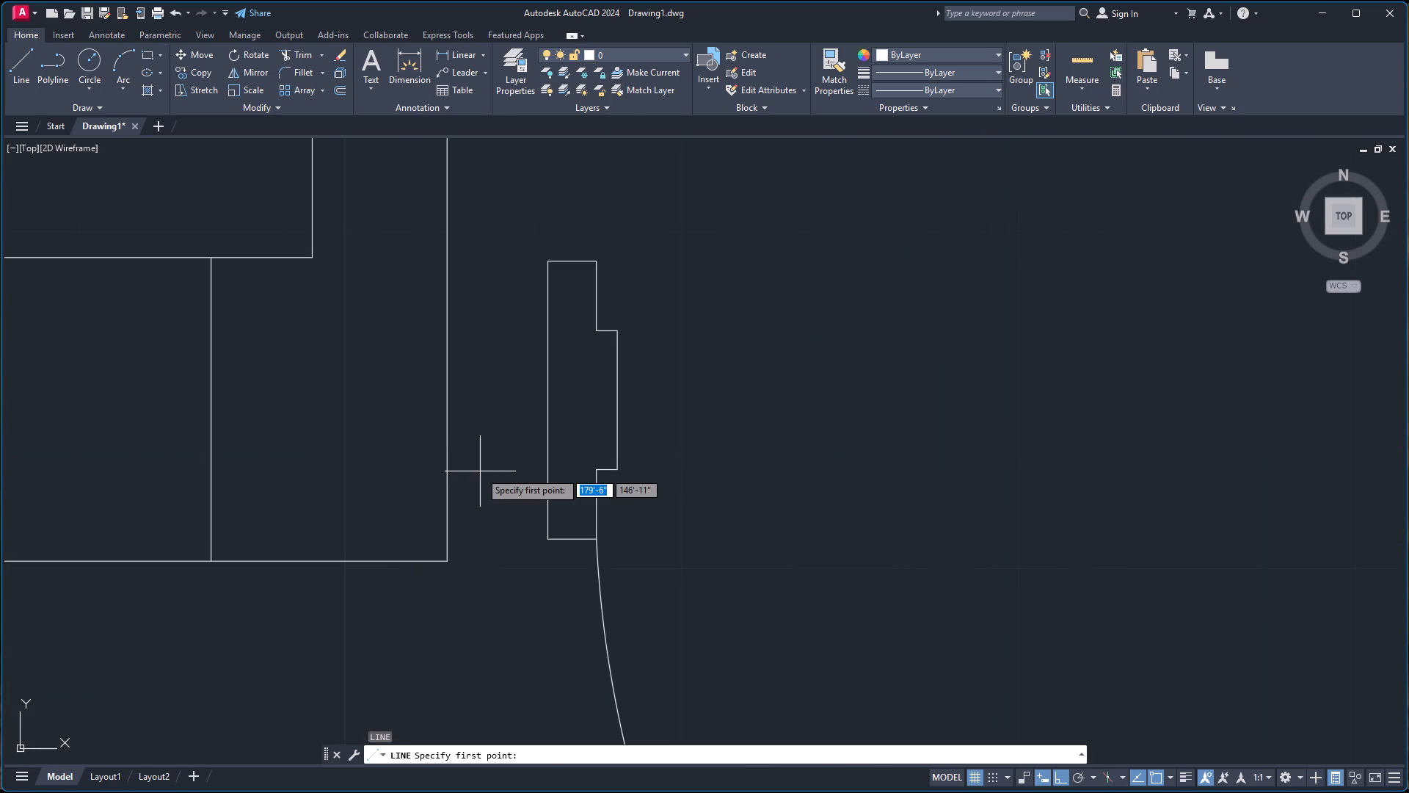
{"action": "left_click", "coordinate": [546, 265]}
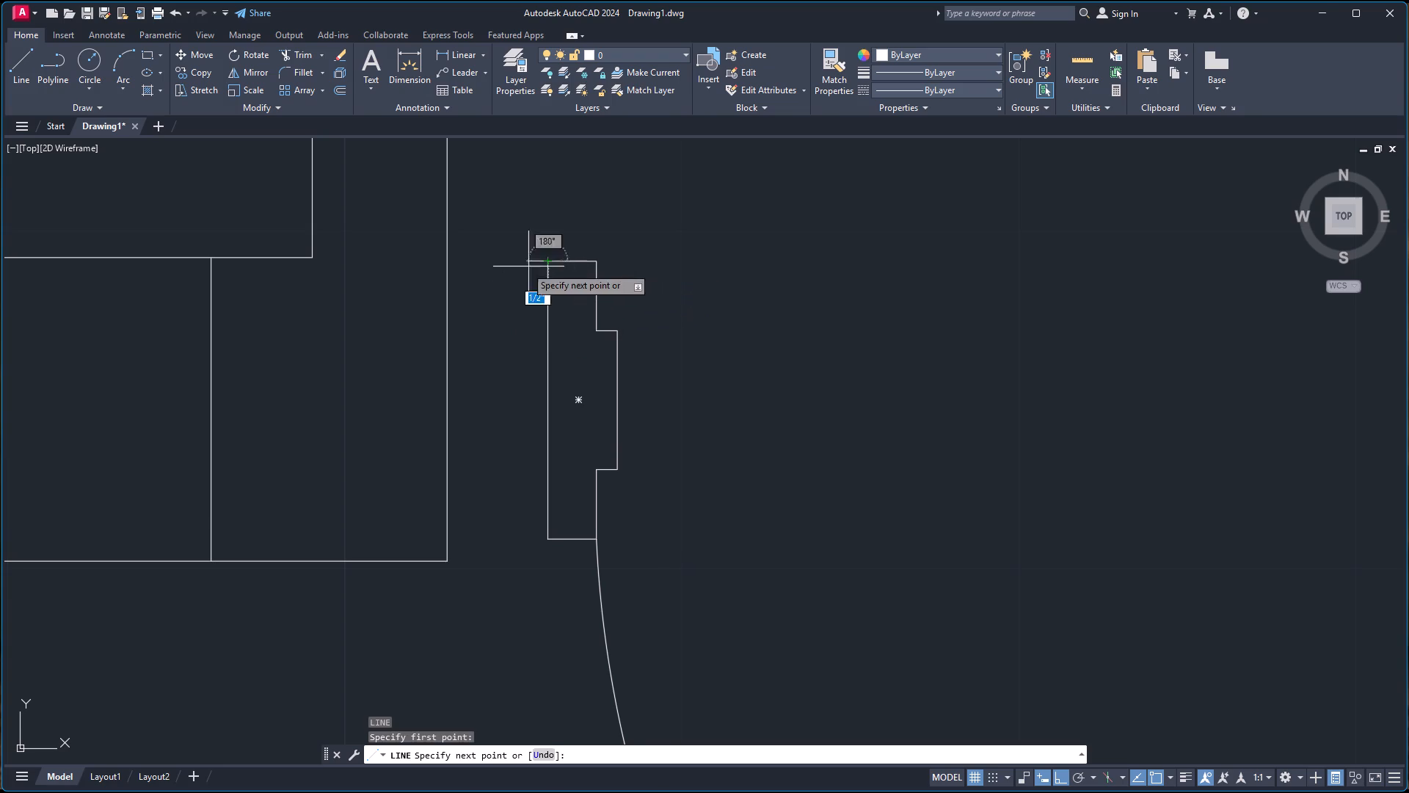
{"action": "left_click", "coordinate": [443, 266]}
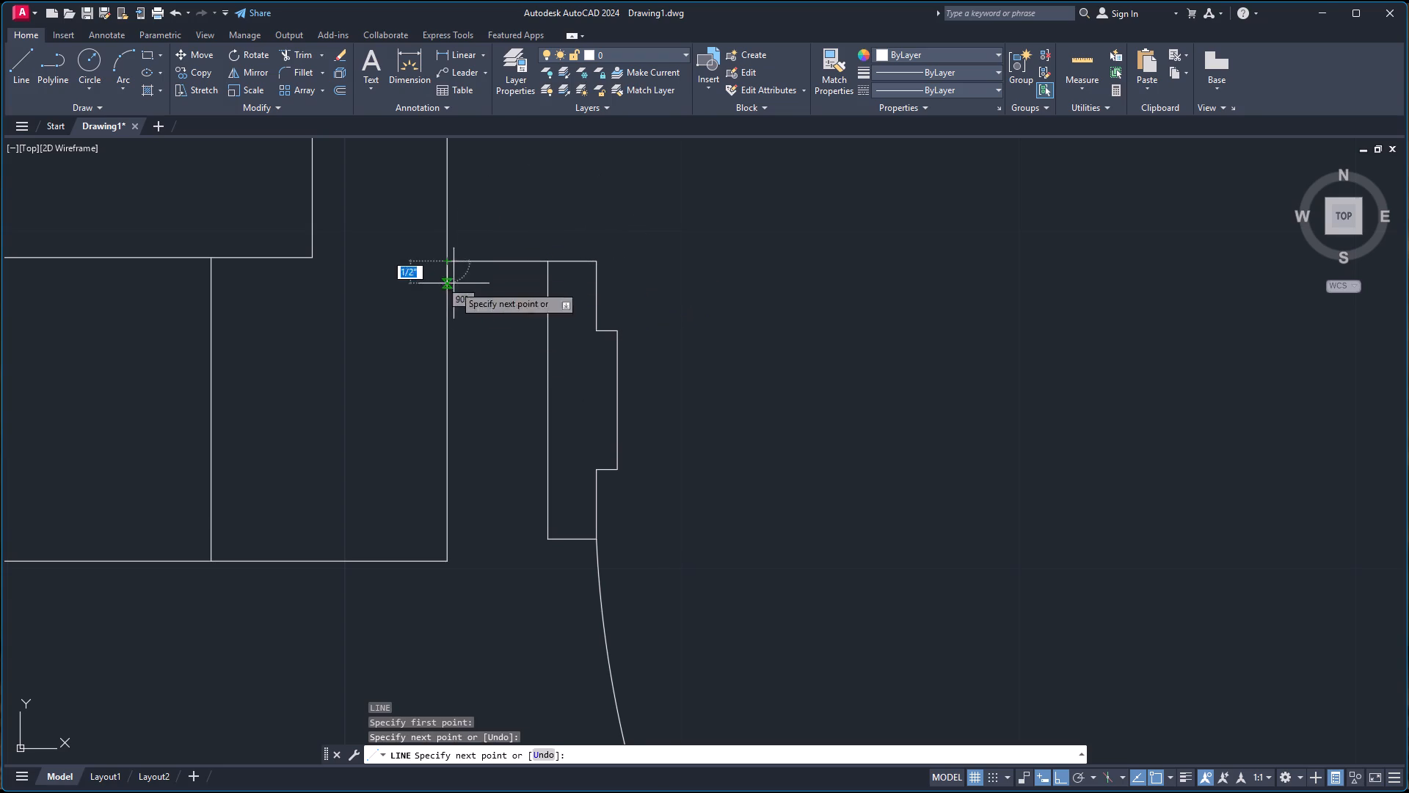
{"action": "key", "text": "space"}
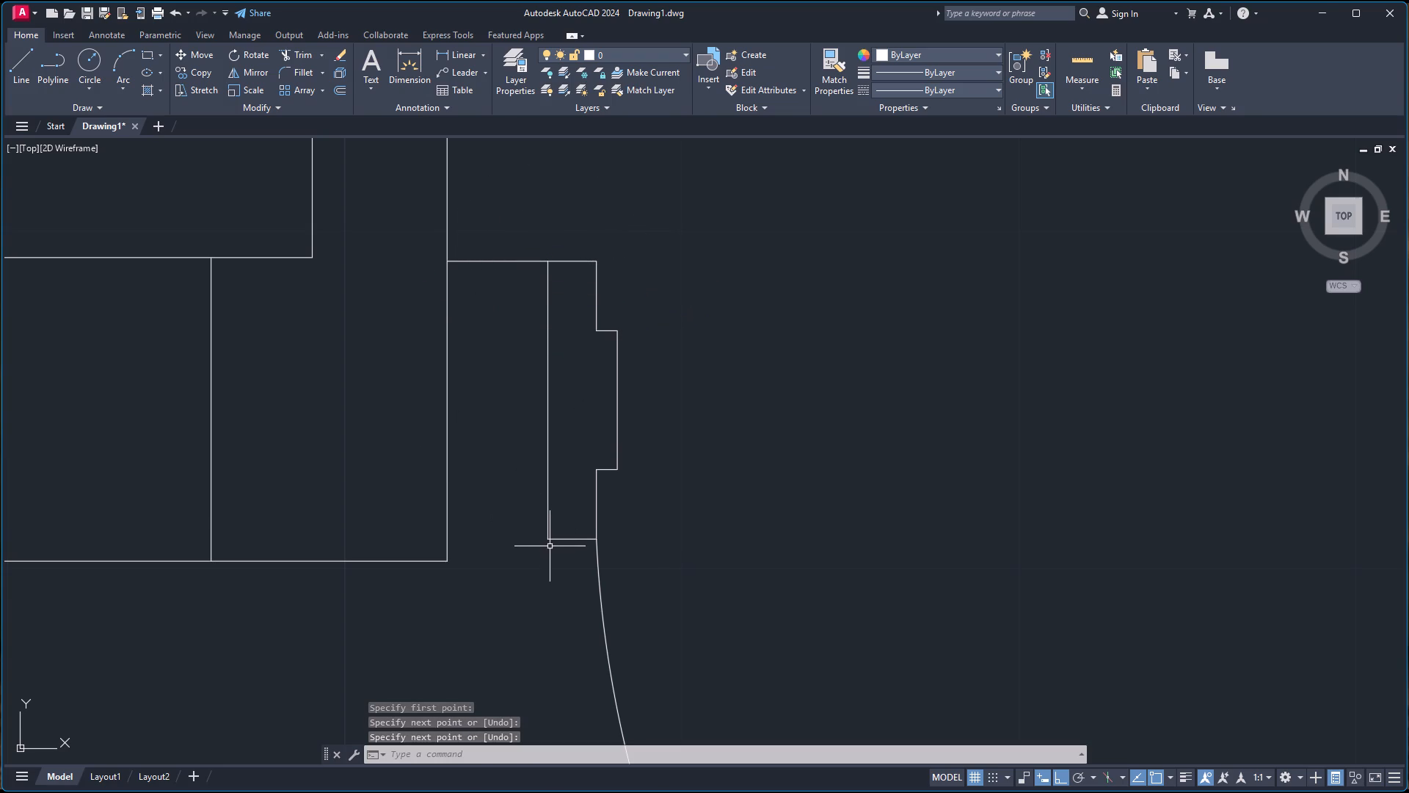
Draw a line from the left jamb's lower-left corner 1/2" down, and continue it horizontally to the wall's lower corner.
{"action": "key", "text": "l"}
{"action": "key", "text": "Return"}
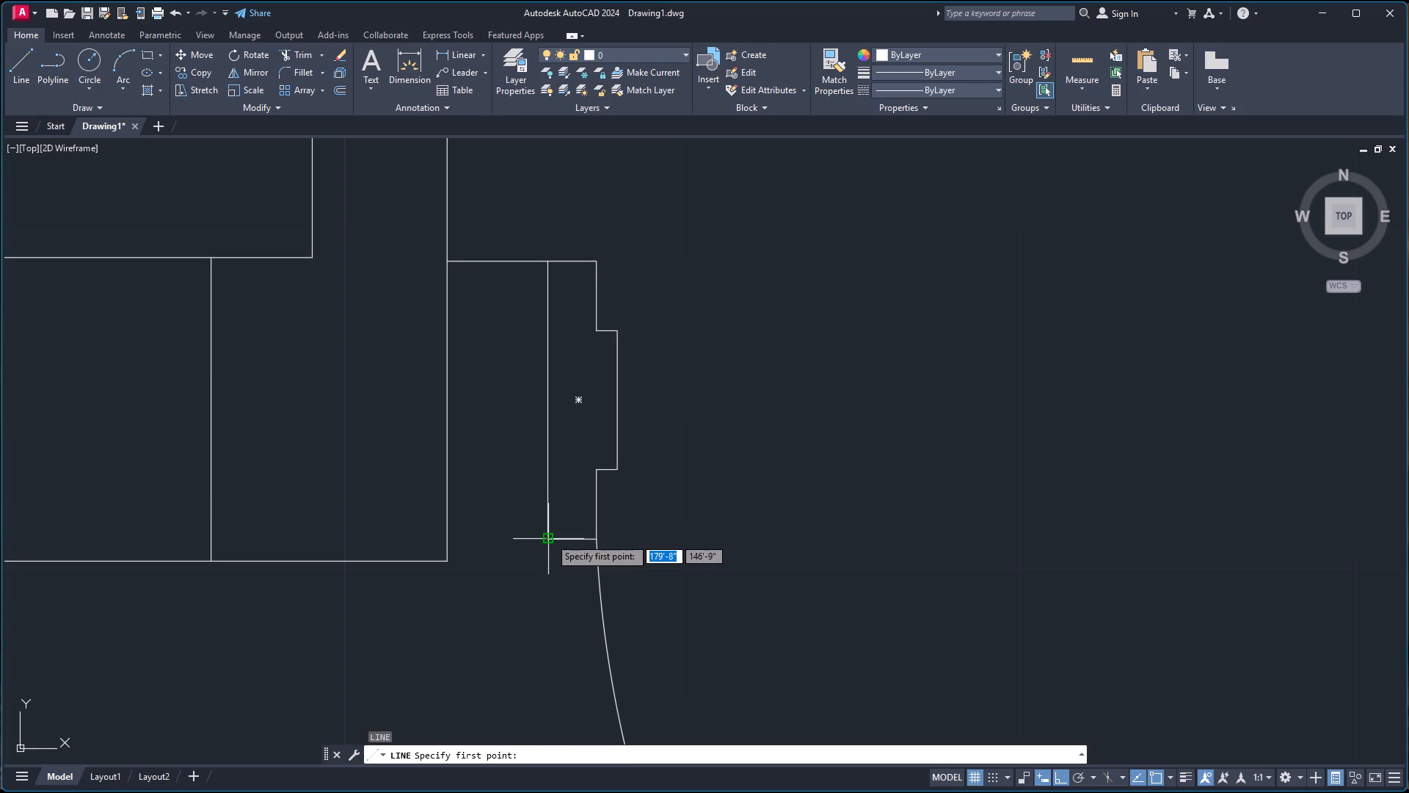
{"action": "left_click", "coordinate": [550, 537]}
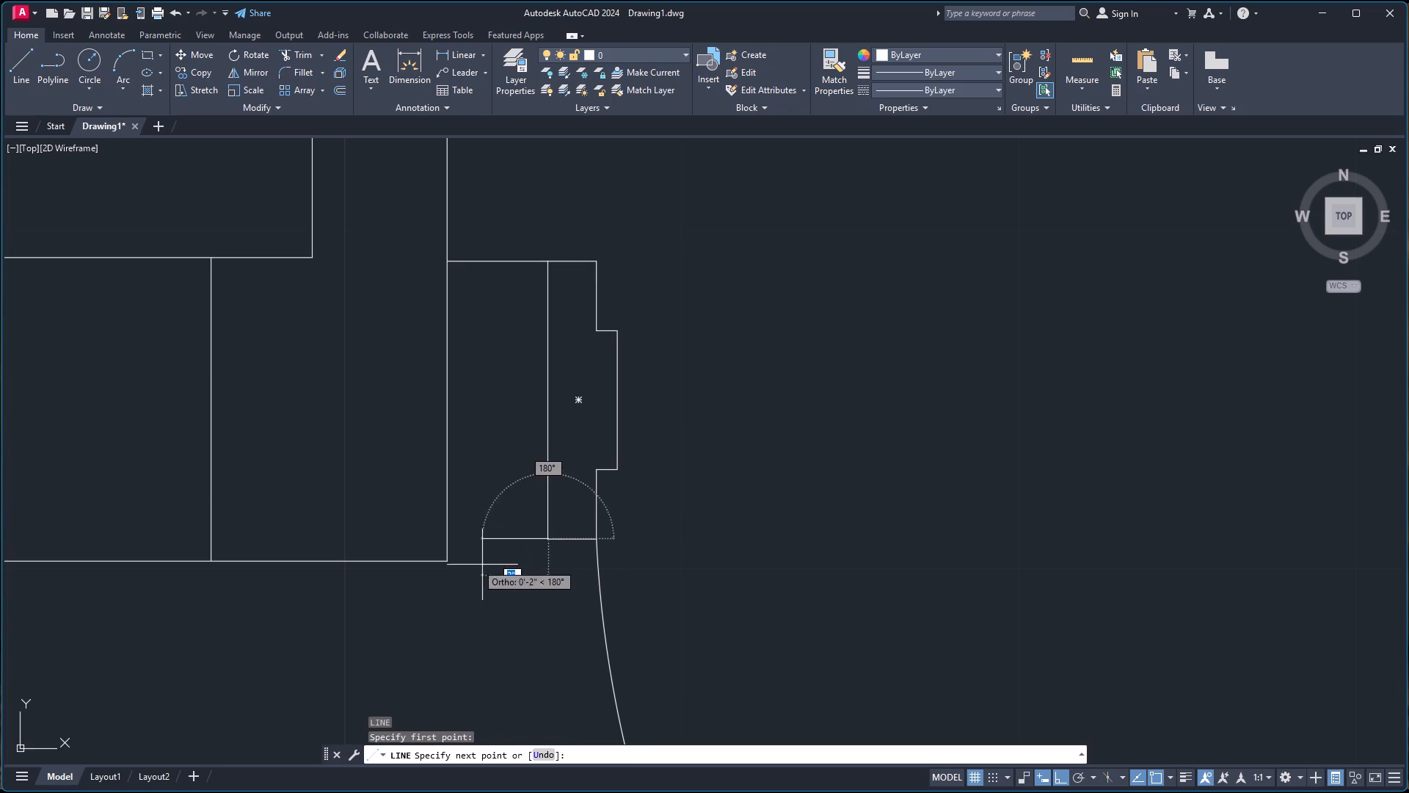
{"action": "left_click", "coordinate": [547, 560]}
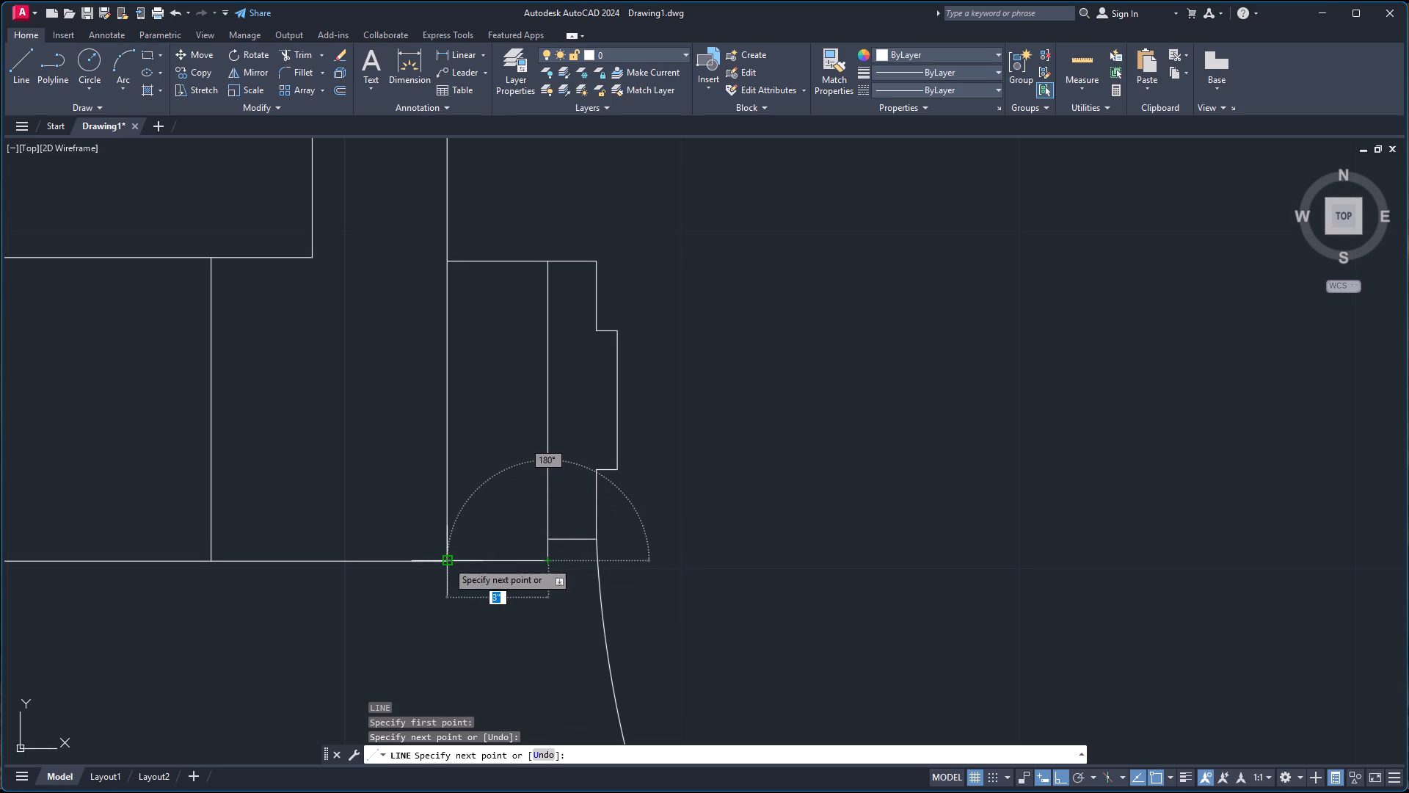
{"action": "left_click", "coordinate": [446, 562]}
{"action": "key", "text": "space"}
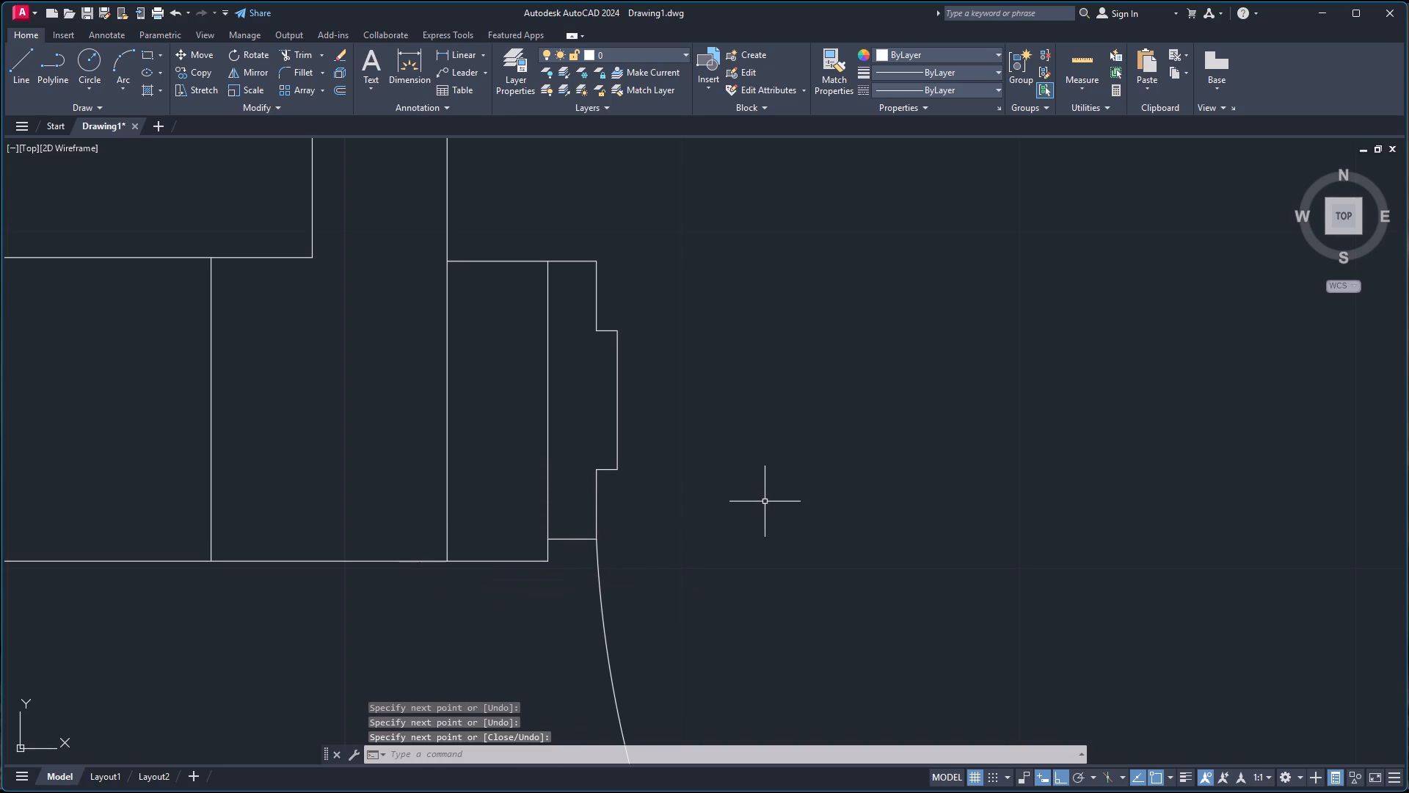
Trim the vertical wall line segment crossing the new stub between its top and bottom lines beside the left jamb.
{"action": "scroll", "coordinate": [820, 416], "scroll_direction": "down", "scroll_amount": 4}
{"action": "scroll", "coordinate": [867, 356], "scroll_direction": "down", "scroll_amount": 3}
{"action": "scroll", "coordinate": [918, 159], "scroll_direction": "down", "scroll_amount": 2}
{"action": "scroll", "coordinate": [946, 162], "scroll_direction": "up", "scroll_amount": 3}
{"action": "scroll", "coordinate": [705, 341], "scroll_direction": "down", "scroll_amount": 2}
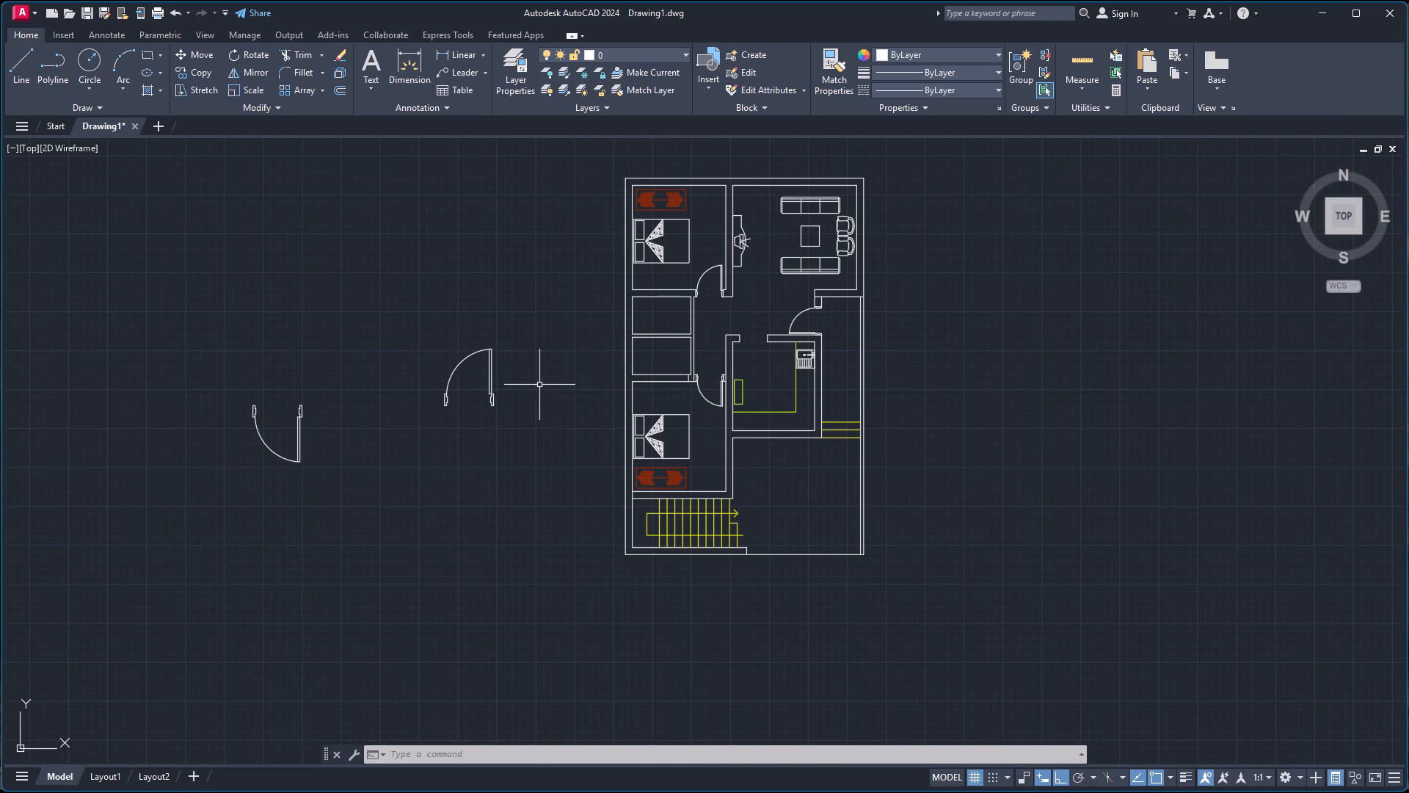
{"action": "scroll", "coordinate": [623, 366], "scroll_direction": "up", "scroll_amount": 3}
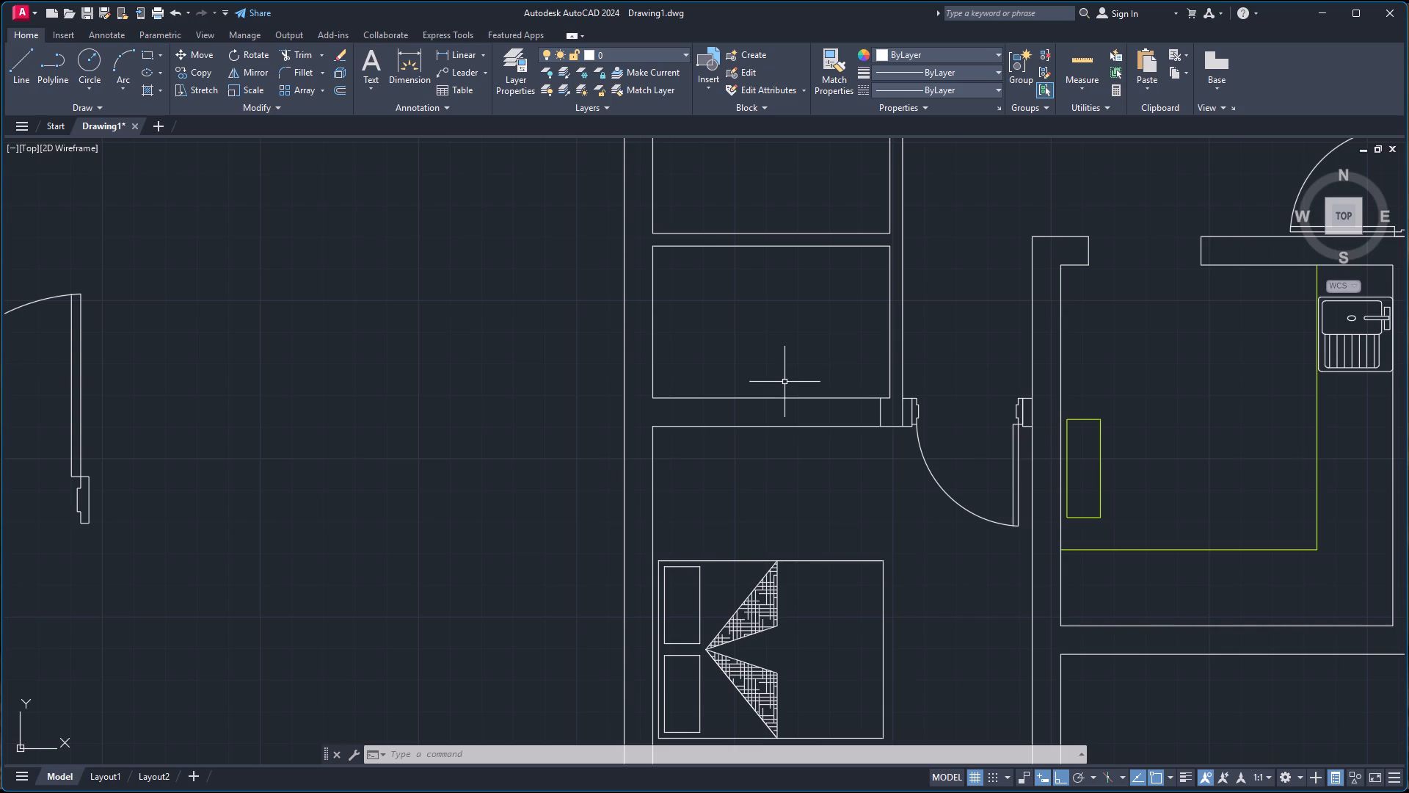
{"action": "scroll", "coordinate": [870, 409], "scroll_direction": "up", "scroll_amount": 3}
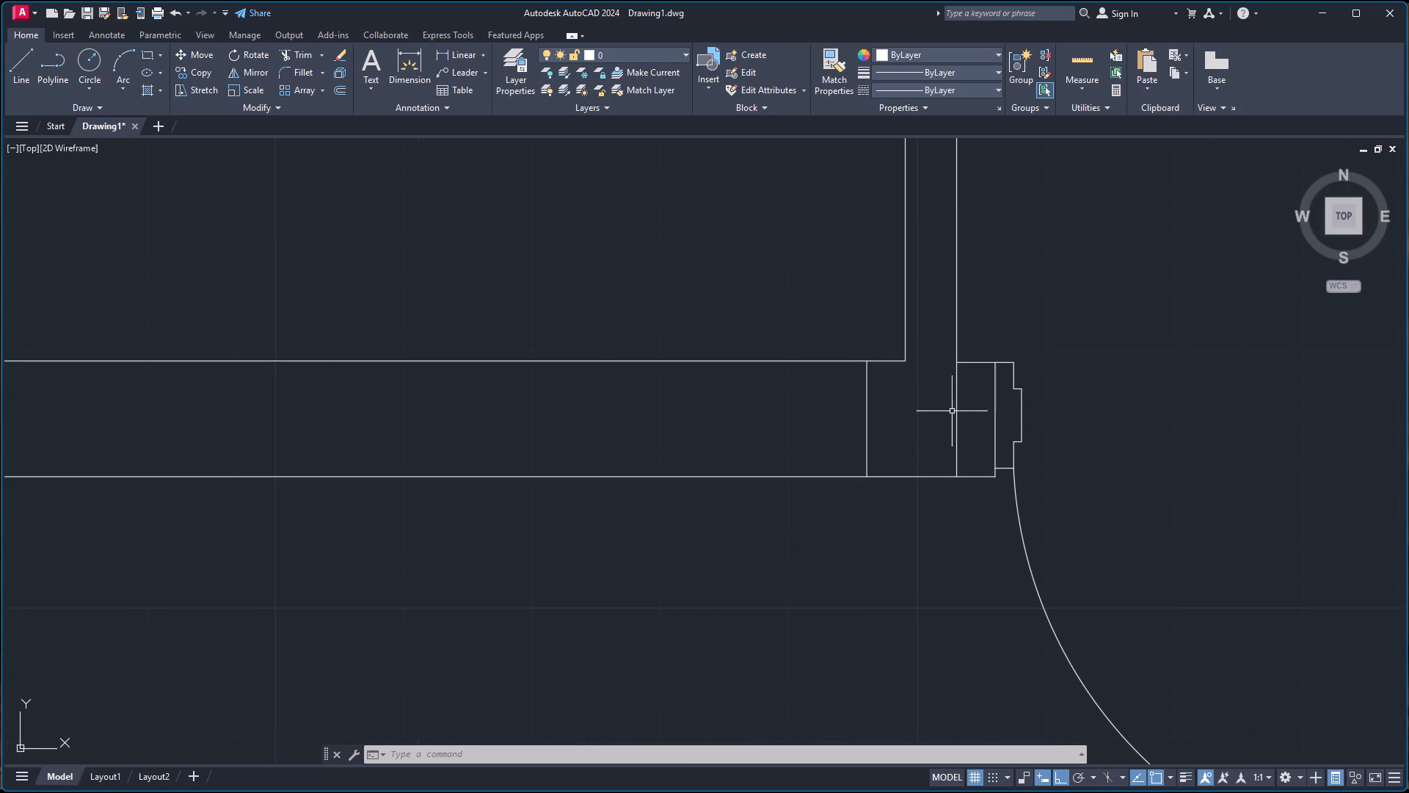
{"action": "type", "text": "tr"}
{"action": "key", "text": "Return"}
{"action": "left_click", "coordinate": [958, 410]}
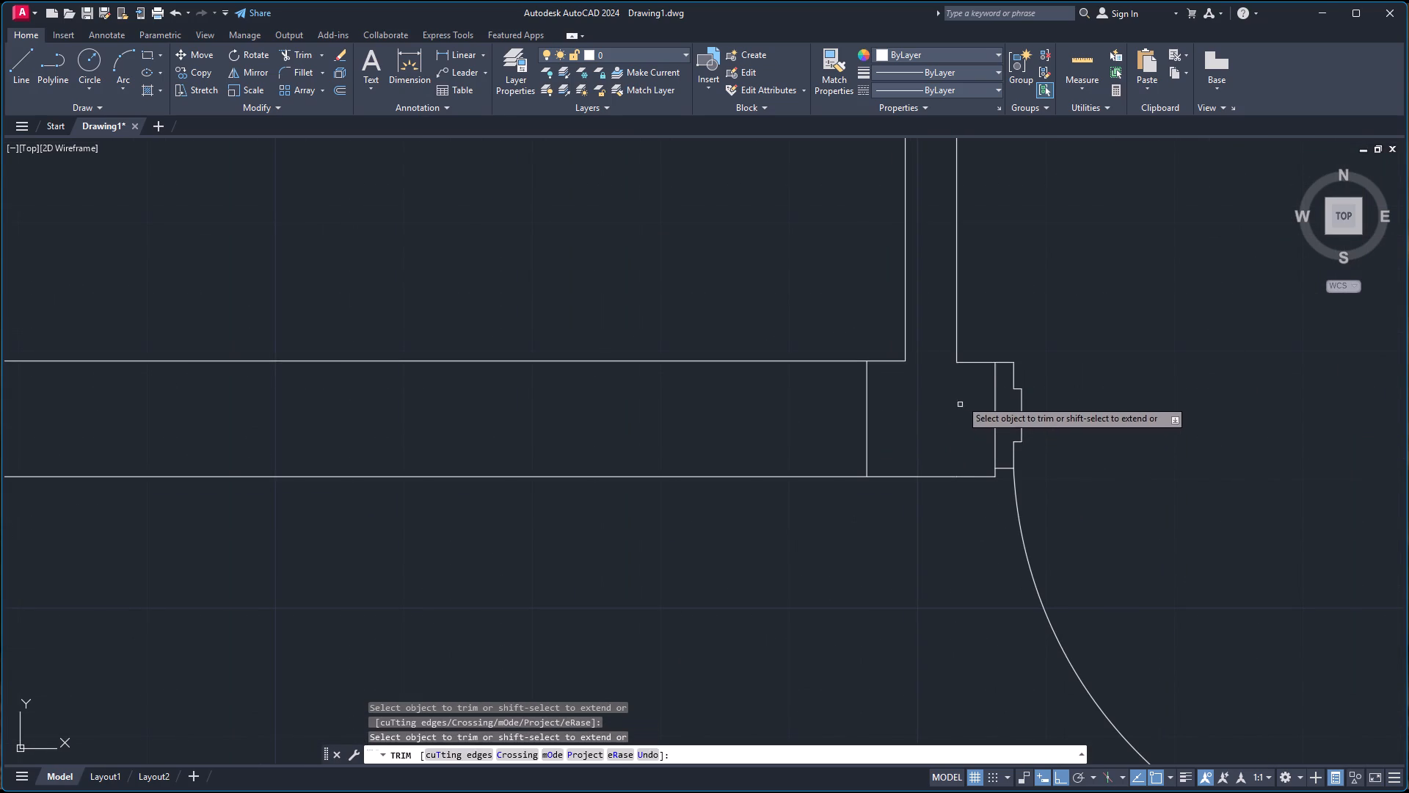
{"action": "scroll", "coordinate": [962, 396], "scroll_direction": "down", "scroll_amount": 4}
{"action": "scroll", "coordinate": [982, 269], "scroll_direction": "down", "scroll_amount": 1}
{"action": "scroll", "coordinate": [985, 178], "scroll_direction": "up", "scroll_amount": 2}
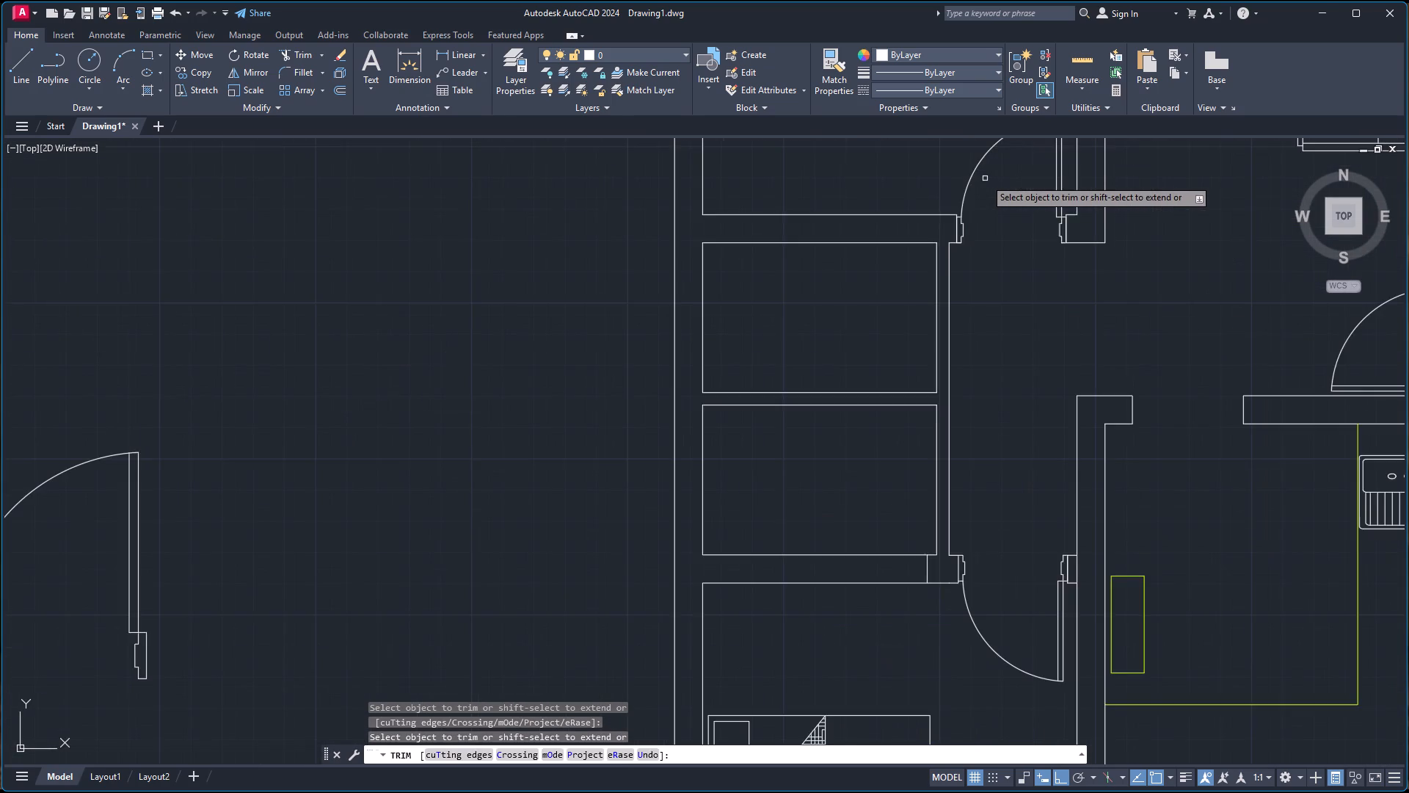
{"action": "scroll", "coordinate": [985, 187], "scroll_direction": "up", "scroll_amount": 1}
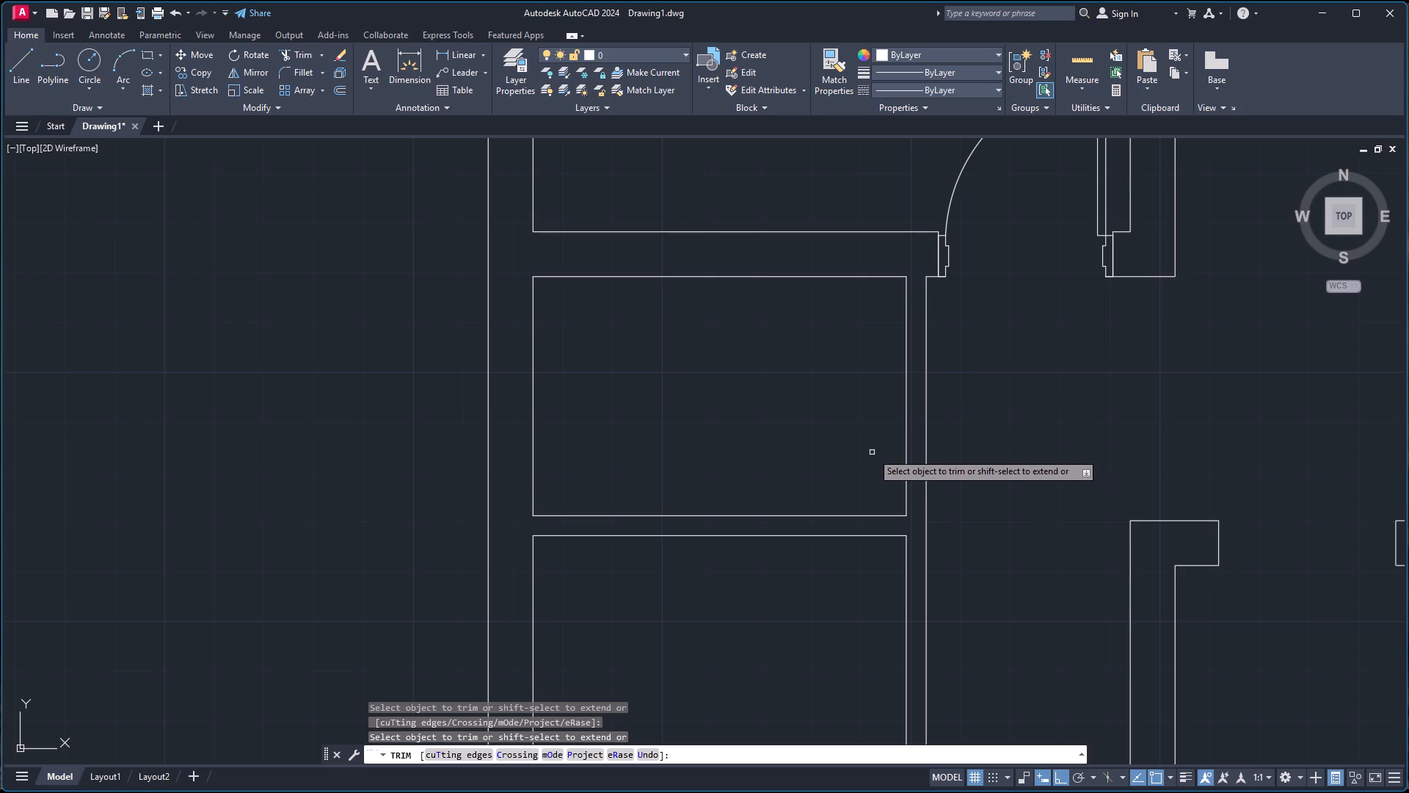
{"action": "scroll", "coordinate": [699, 458], "scroll_direction": "down", "scroll_amount": 4}
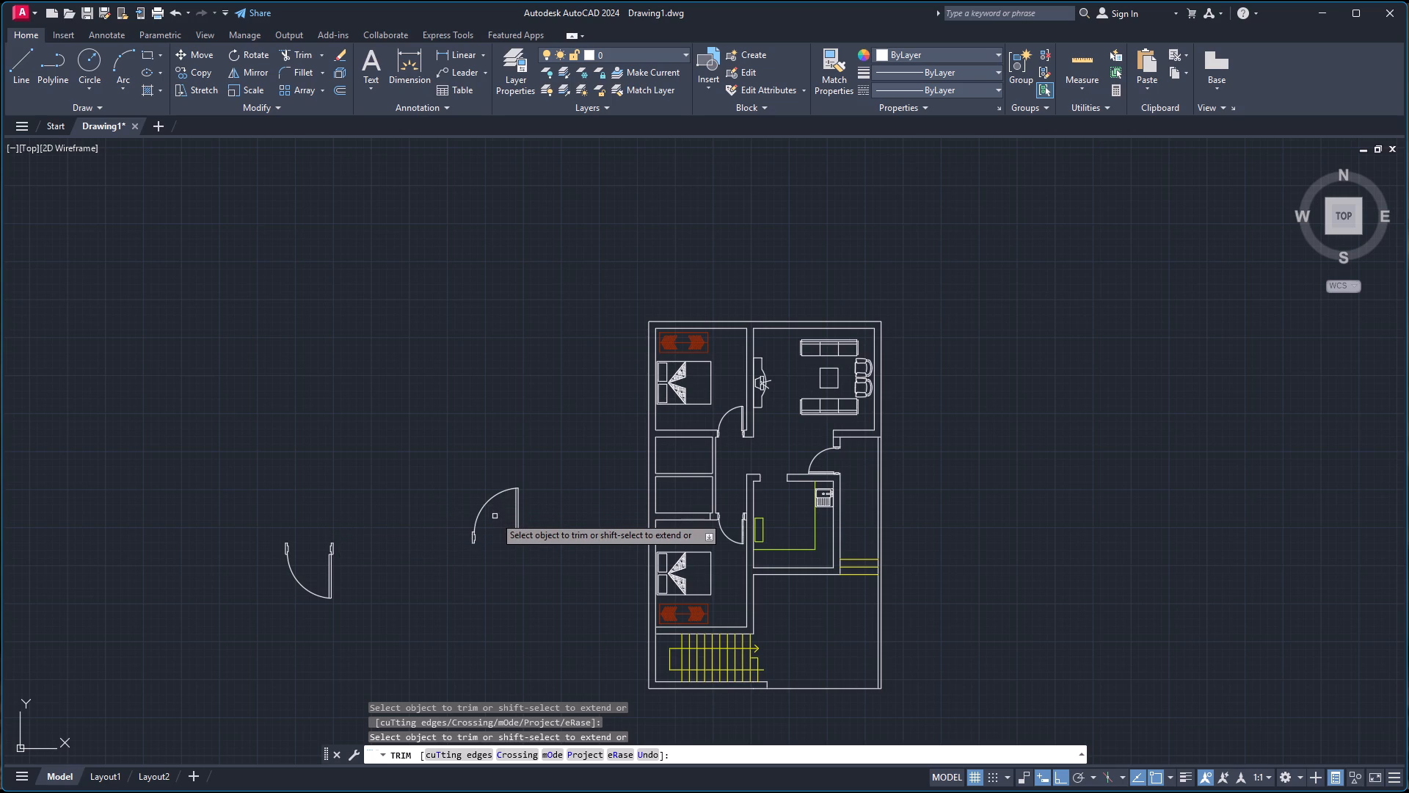
{"action": "key", "text": "Escape"}
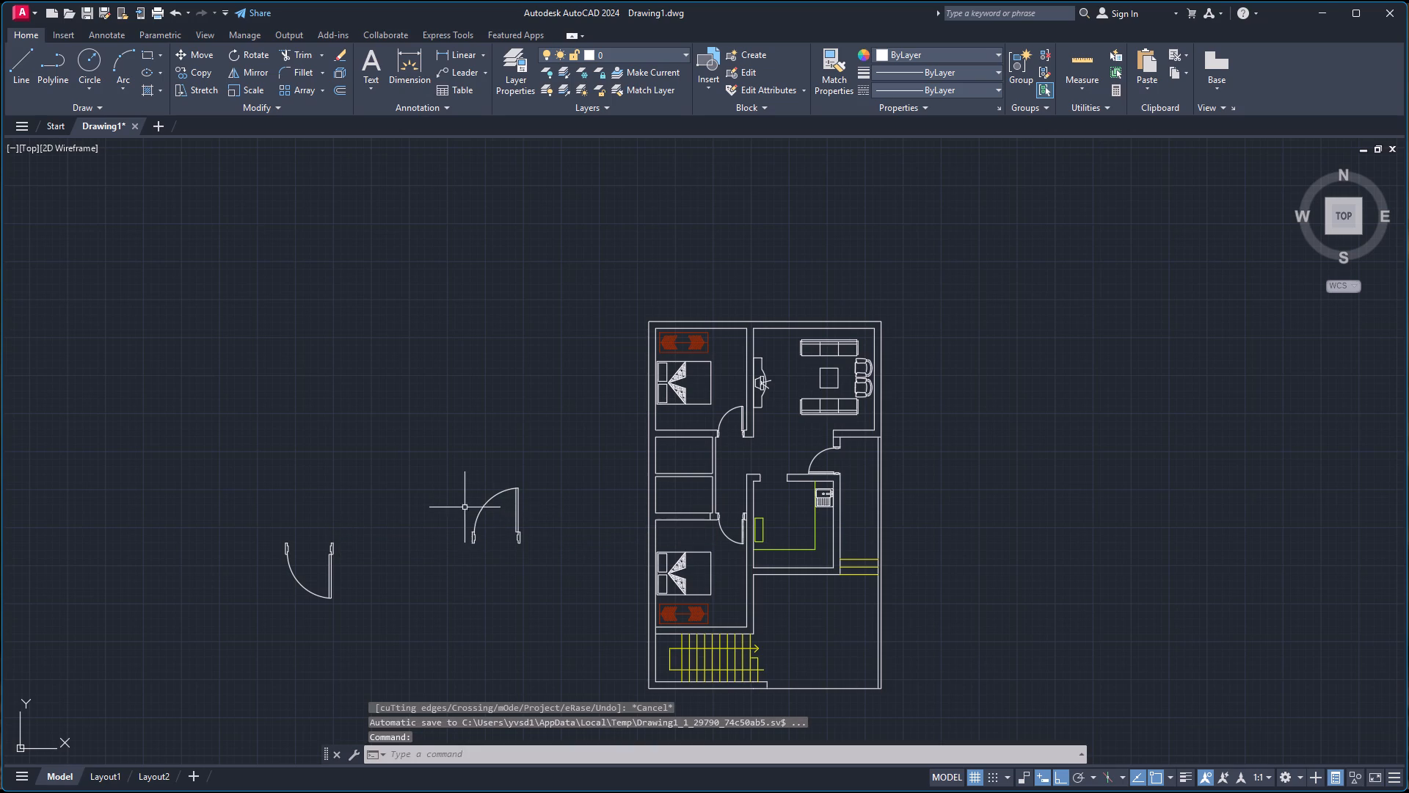
Copy the right-hand loose door block by its lower-right jamb corner to the lower end of the short vertical line closing the lower bedroom's top wall.
{"action": "left_click", "coordinate": [456, 463]}
{"action": "left_click", "coordinate": [546, 575]}
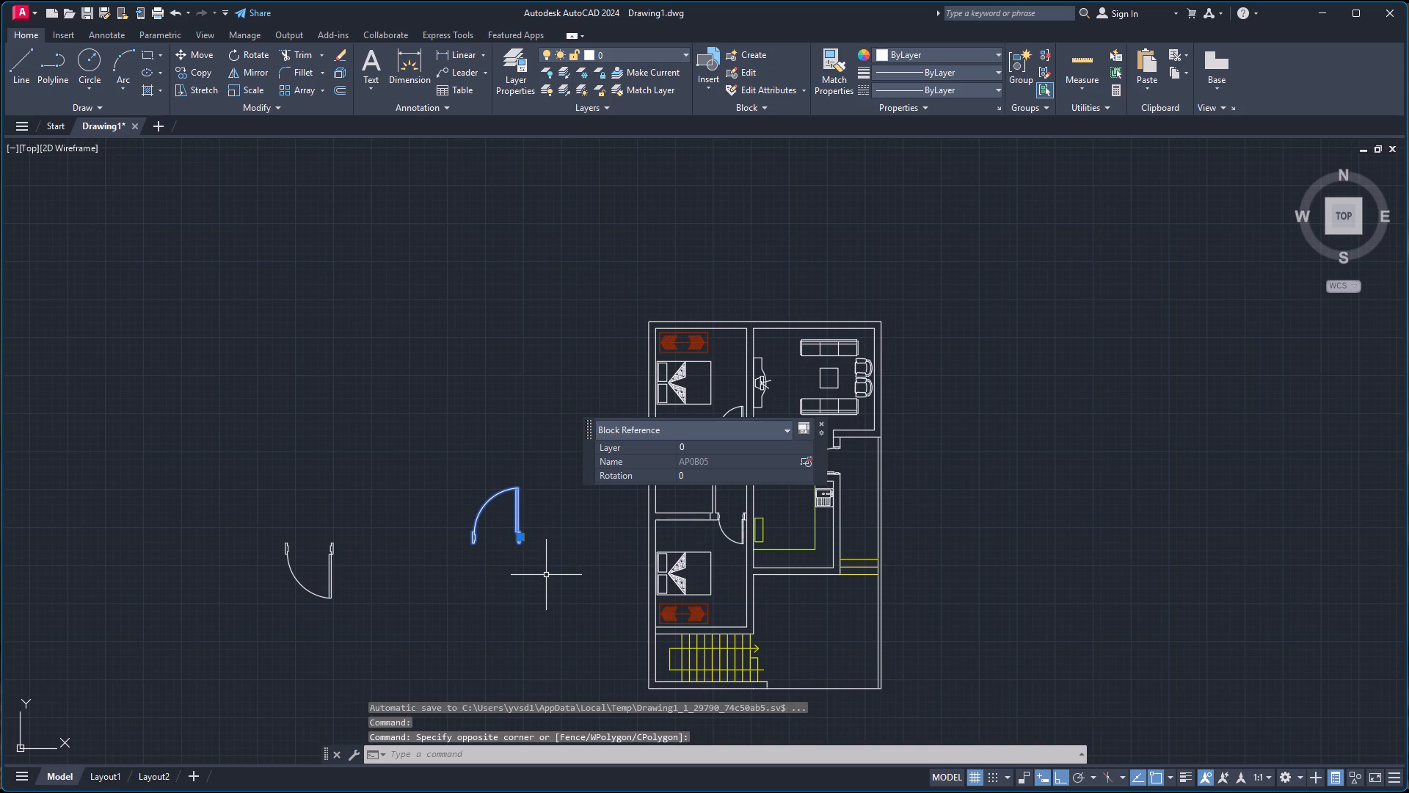
{"action": "type", "text": "co"}
{"action": "key", "text": "Return"}
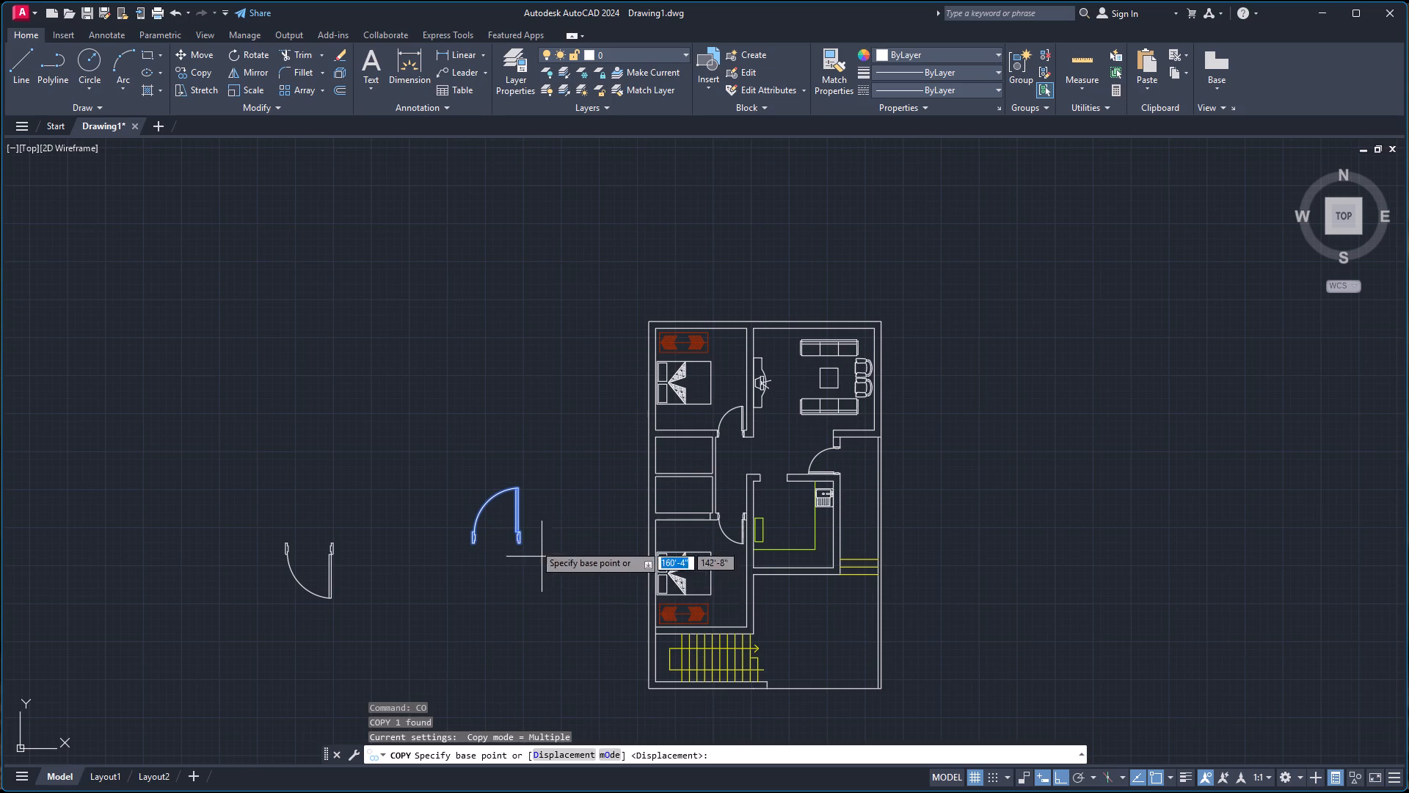
{"action": "scroll", "coordinate": [518, 517], "scroll_direction": "up", "scroll_amount": 2}
{"action": "left_click", "coordinate": [522, 586]}
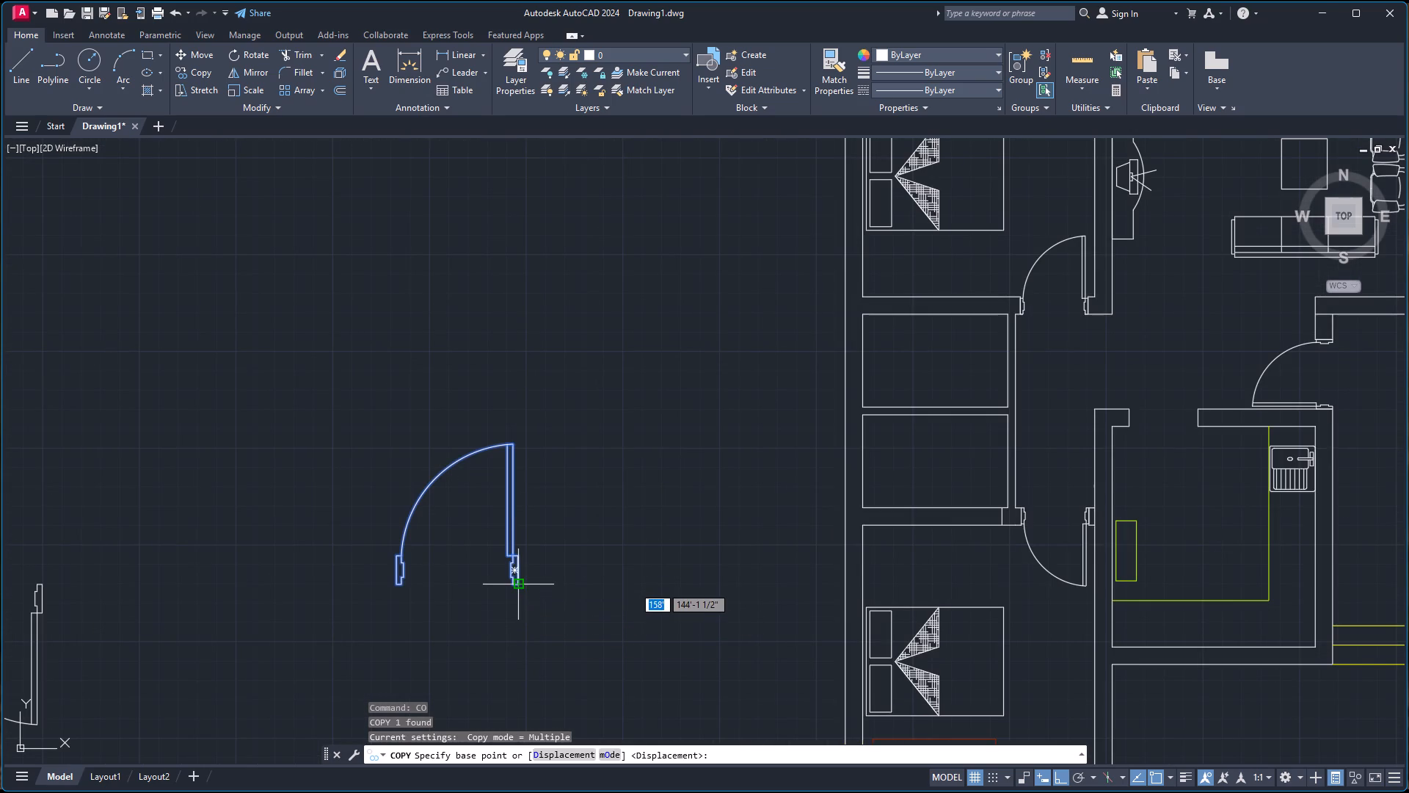
{"action": "scroll", "coordinate": [688, 542], "scroll_direction": "down", "scroll_amount": 4}
{"action": "scroll", "coordinate": [779, 534], "scroll_direction": "up", "scroll_amount": 4}
{"action": "scroll", "coordinate": [641, 538], "scroll_direction": "up", "scroll_amount": 1}
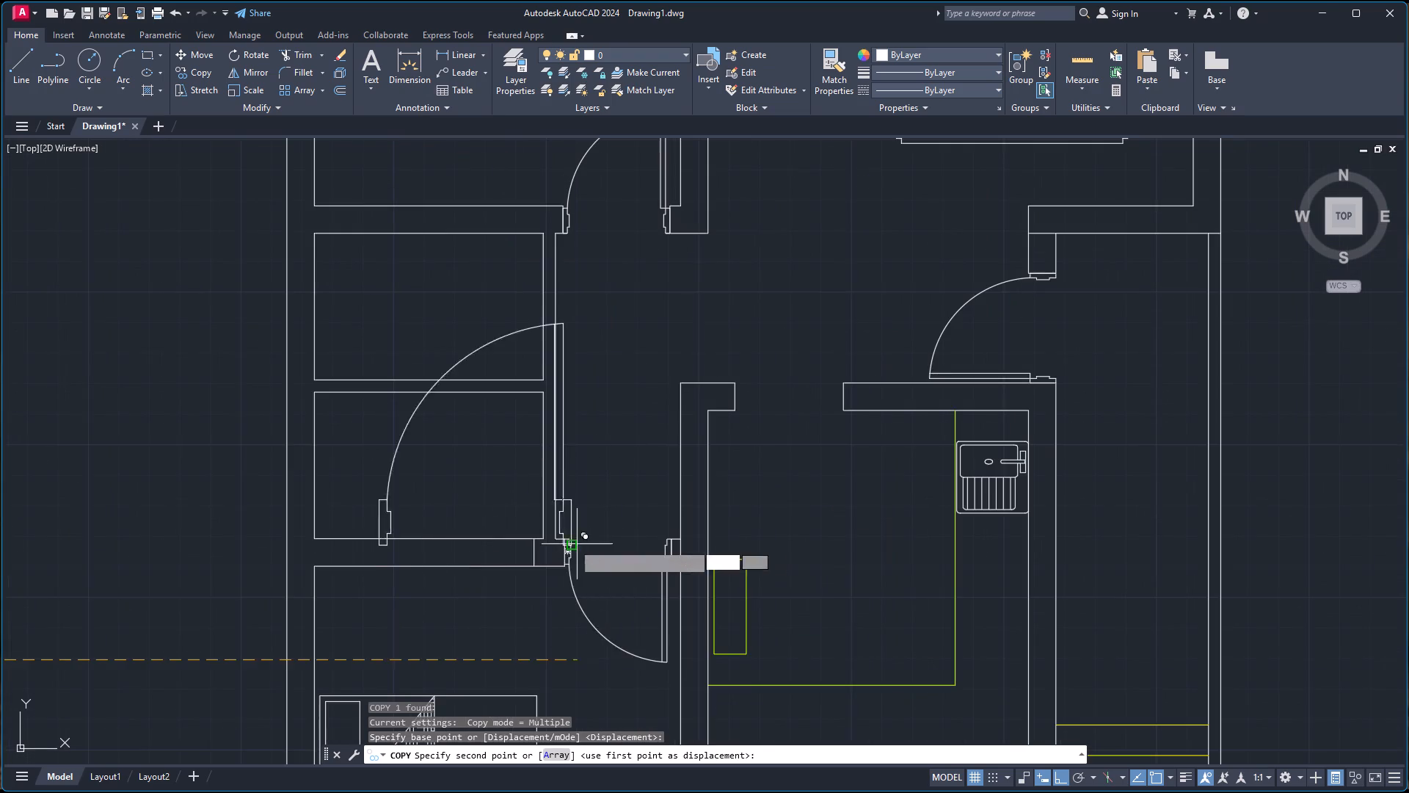
{"action": "scroll", "coordinate": [541, 546], "scroll_direction": "up", "scroll_amount": 3}
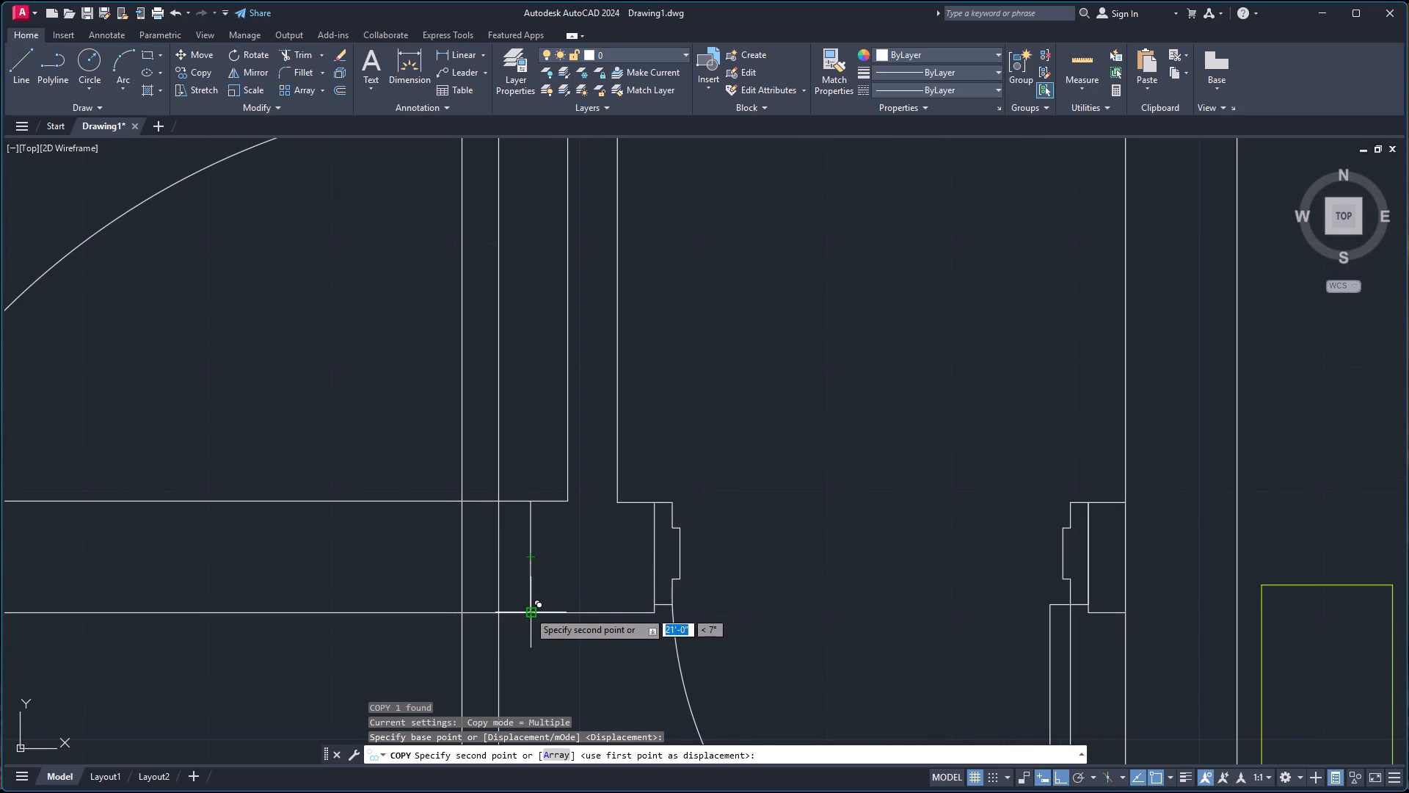
{"action": "left_click", "coordinate": [528, 612]}
{"action": "key", "text": "grave"}
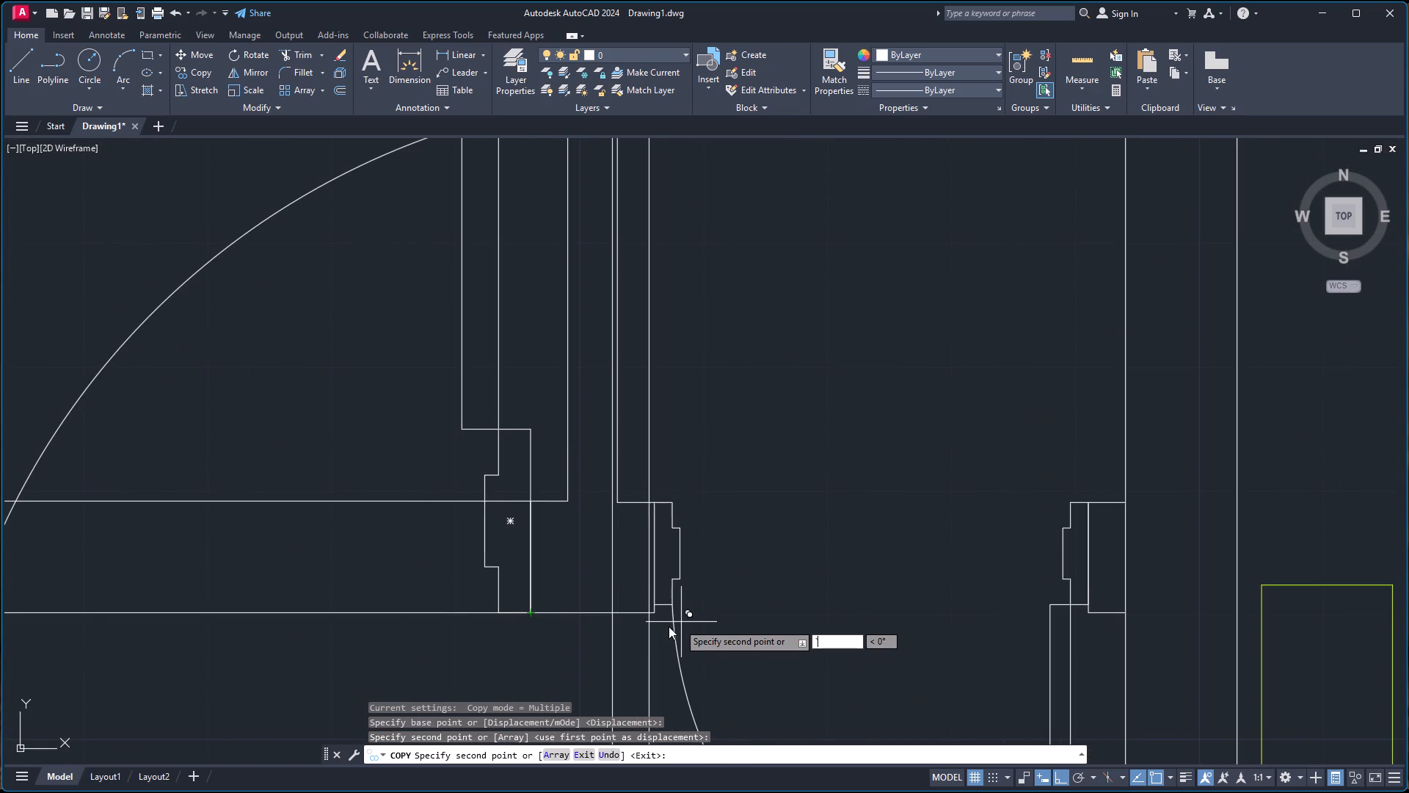
{"action": "key", "text": "Escape"}
Scale the copied door about its lower-right jamb corner until its jambs match the wall thickness.
{"action": "scroll", "coordinate": [518, 621], "scroll_direction": "up", "scroll_amount": 2}
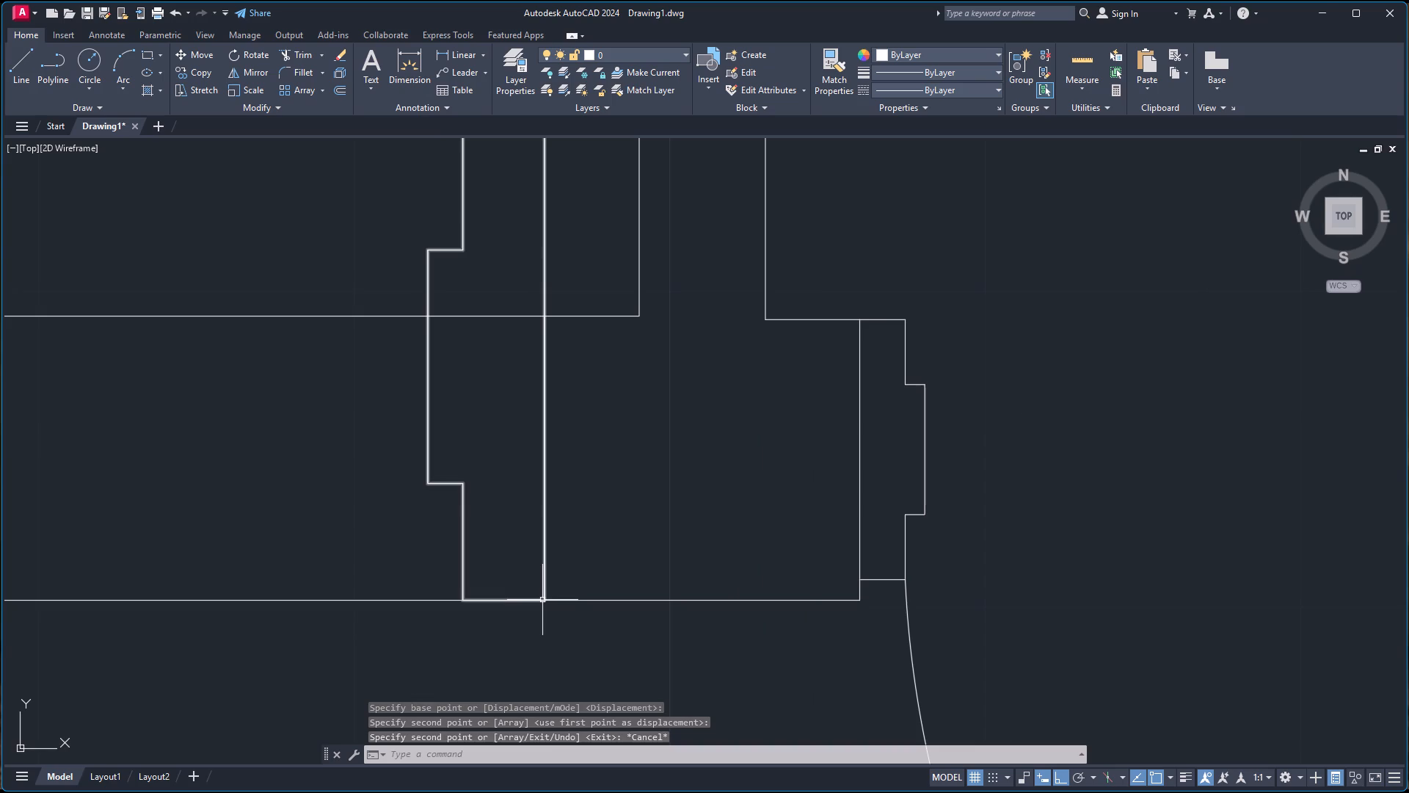
{"action": "left_click", "coordinate": [542, 600]}
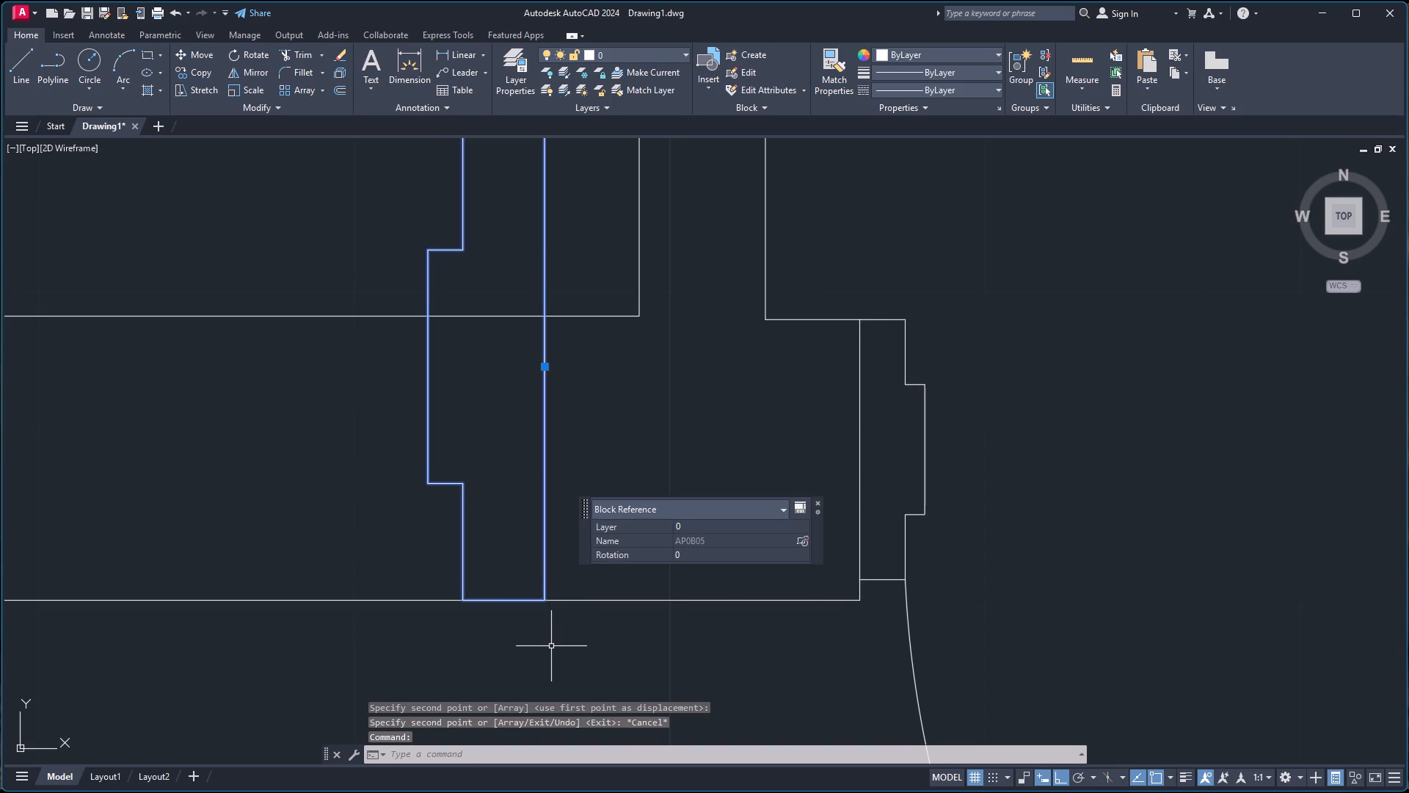
{"action": "key", "text": "s"}
{"action": "key", "text": "c"}
{"action": "key", "text": "Return"}
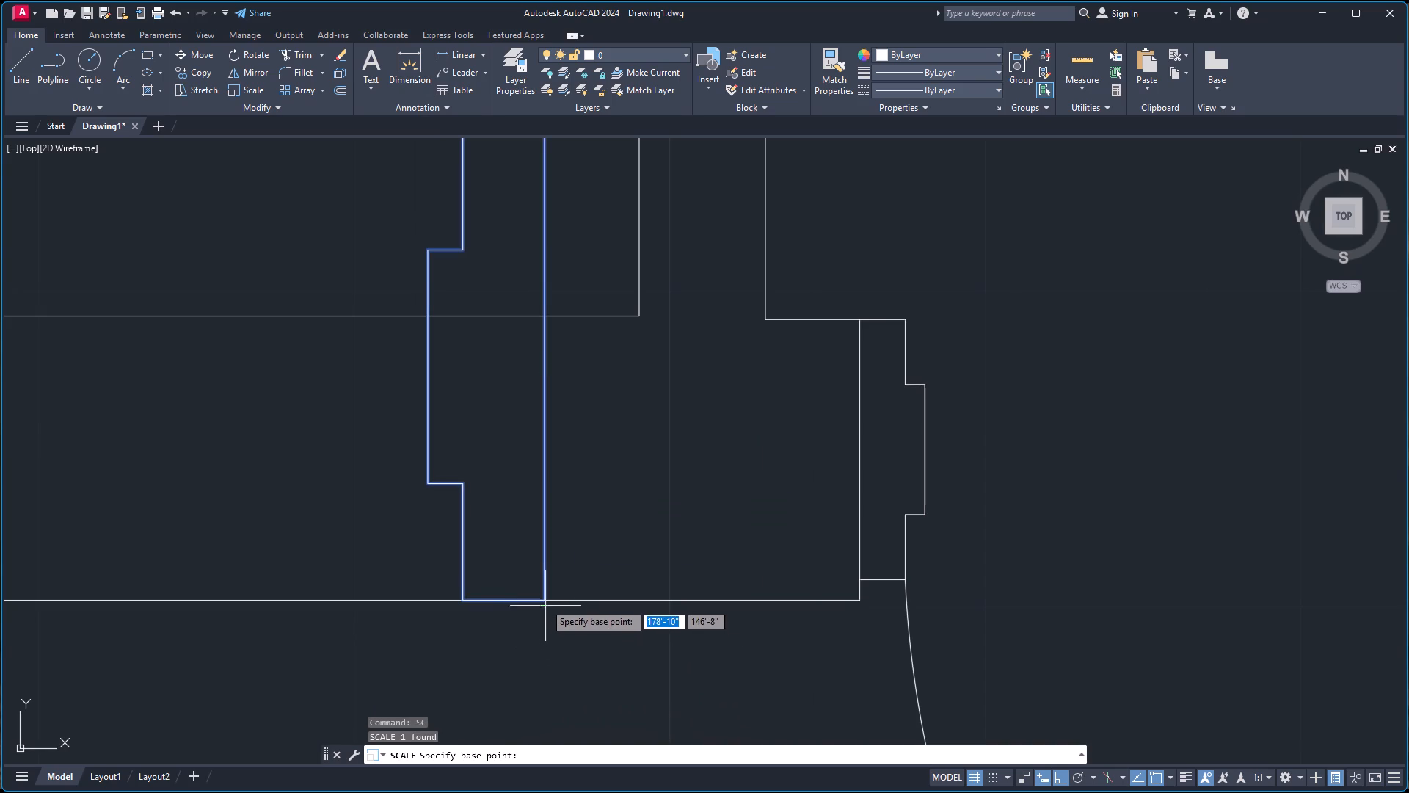
{"action": "left_click", "coordinate": [545, 600]}
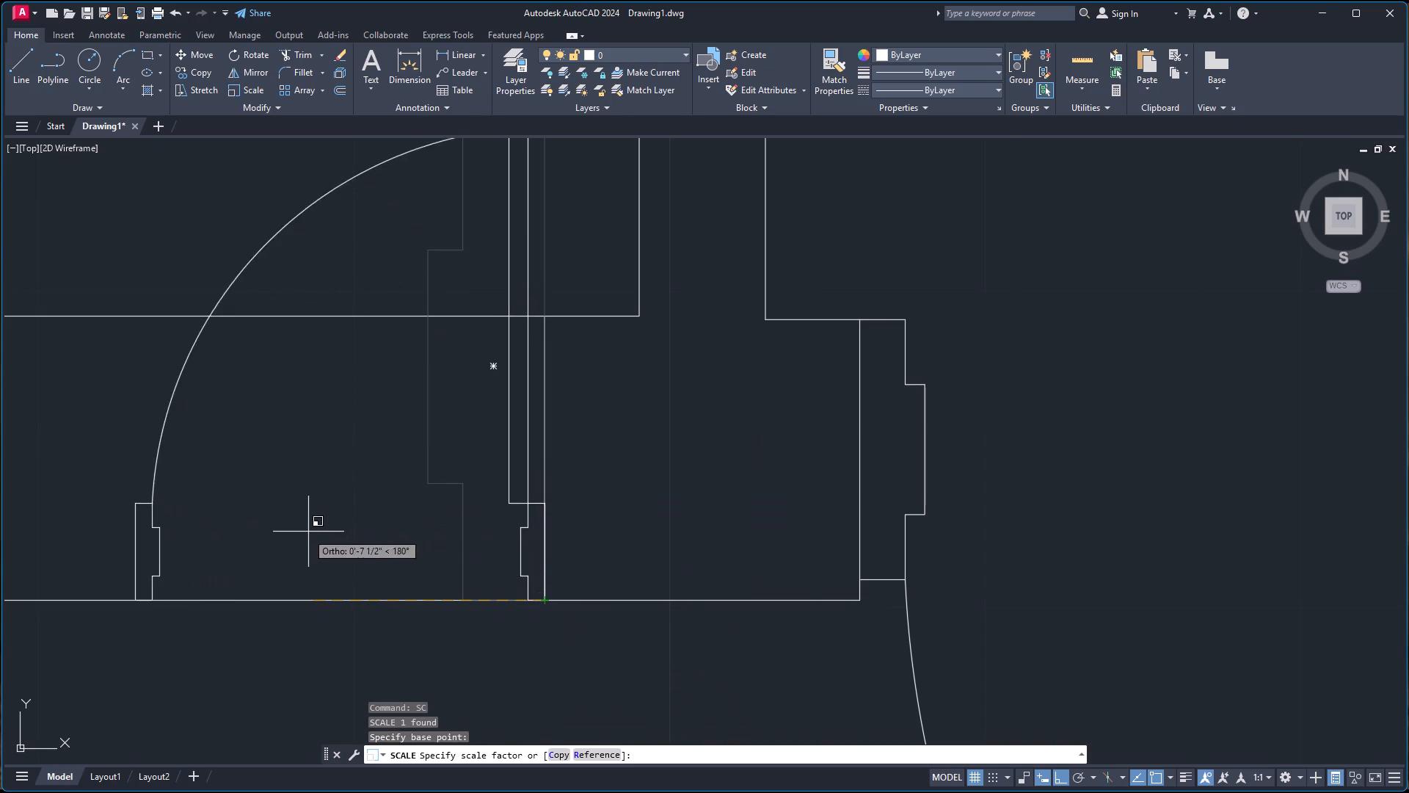
{"action": "scroll", "coordinate": [240, 586], "scroll_direction": "down", "scroll_amount": 2}
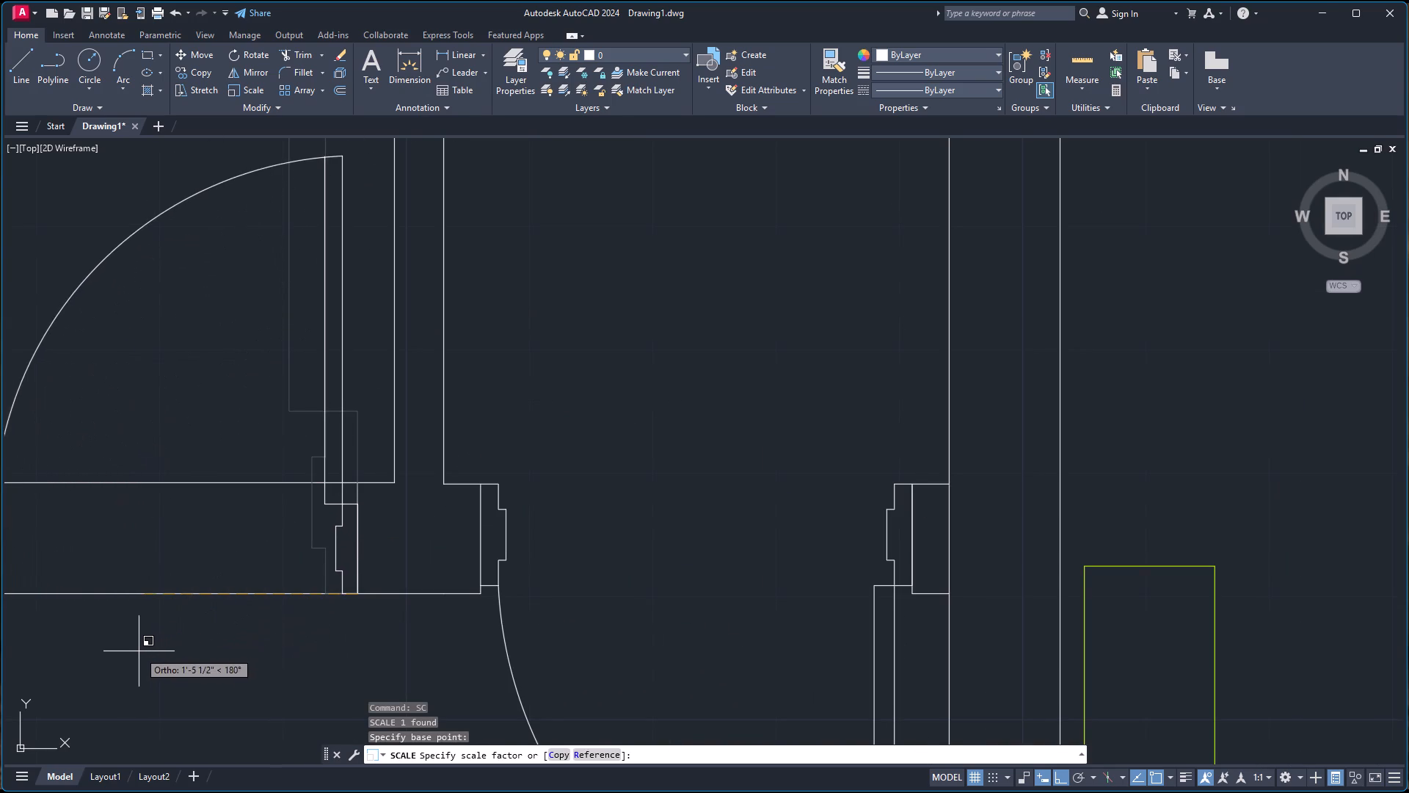
{"action": "scroll", "coordinate": [120, 651], "scroll_direction": "up", "scroll_amount": 2}
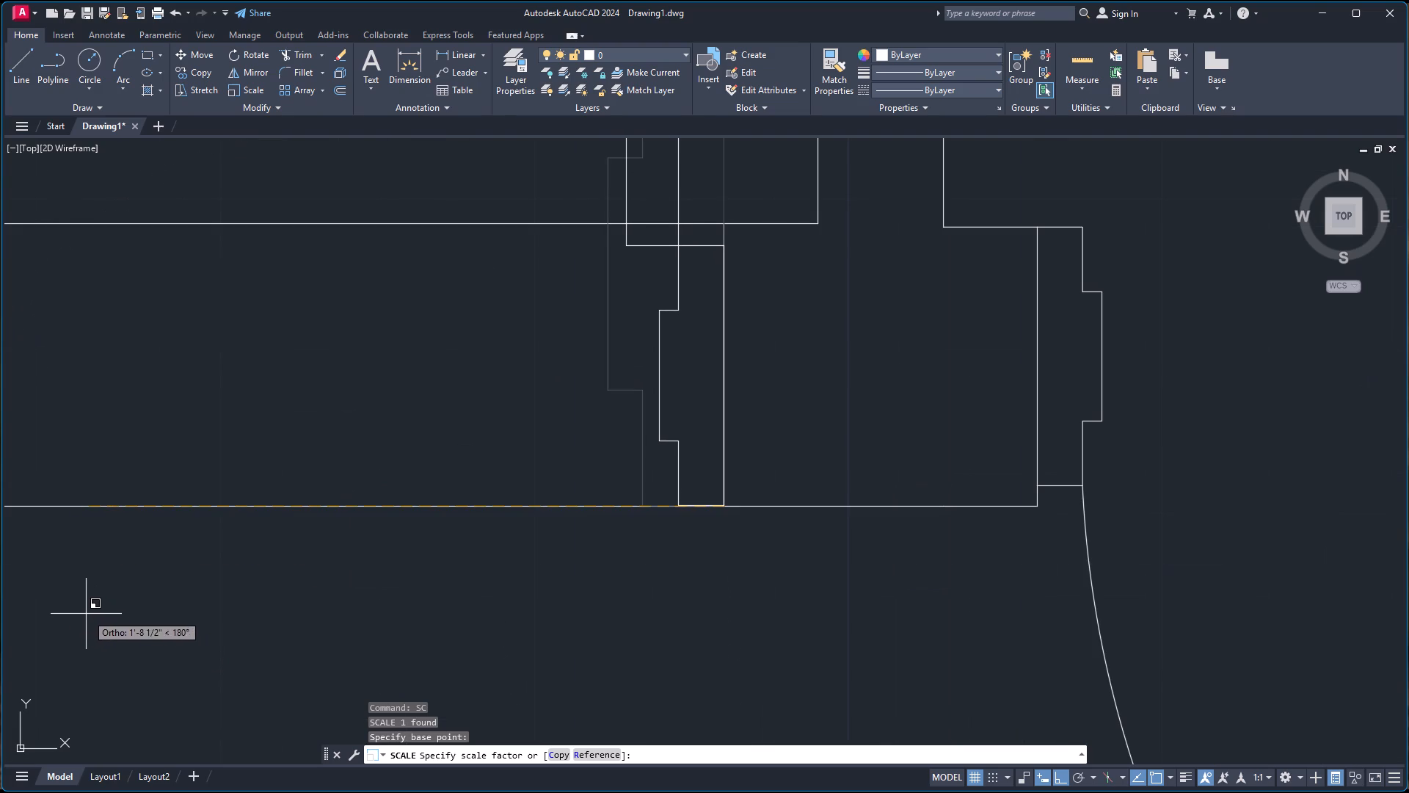
{"action": "left_click", "coordinate": [32, 580]}
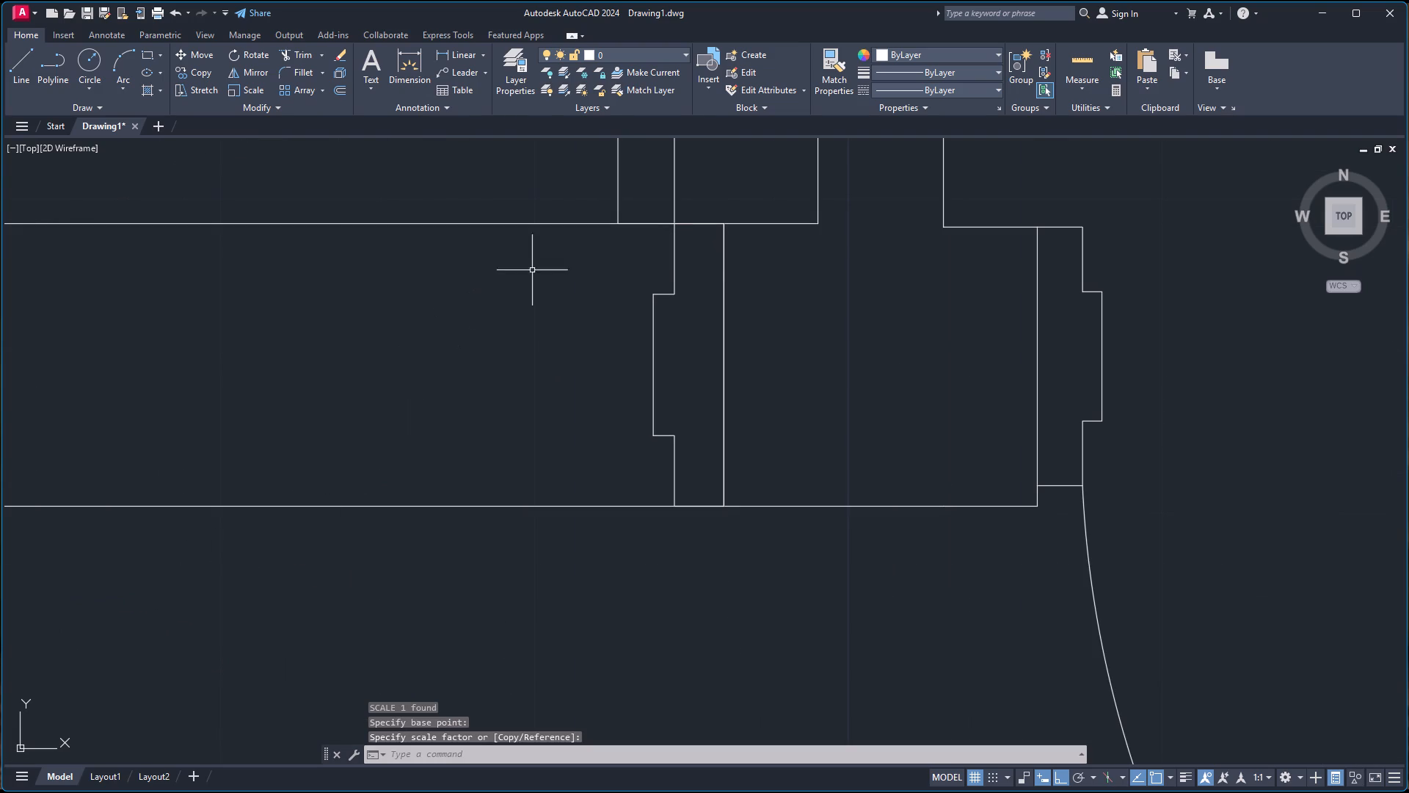
Trim both horizontal wall lines between the copied door's jambs to open the wall between the lower small room and bedroom.
{"action": "scroll", "coordinate": [781, 207], "scroll_direction": "up", "scroll_amount": 4}
{"action": "scroll", "coordinate": [625, 259], "scroll_direction": "down", "scroll_amount": 3}
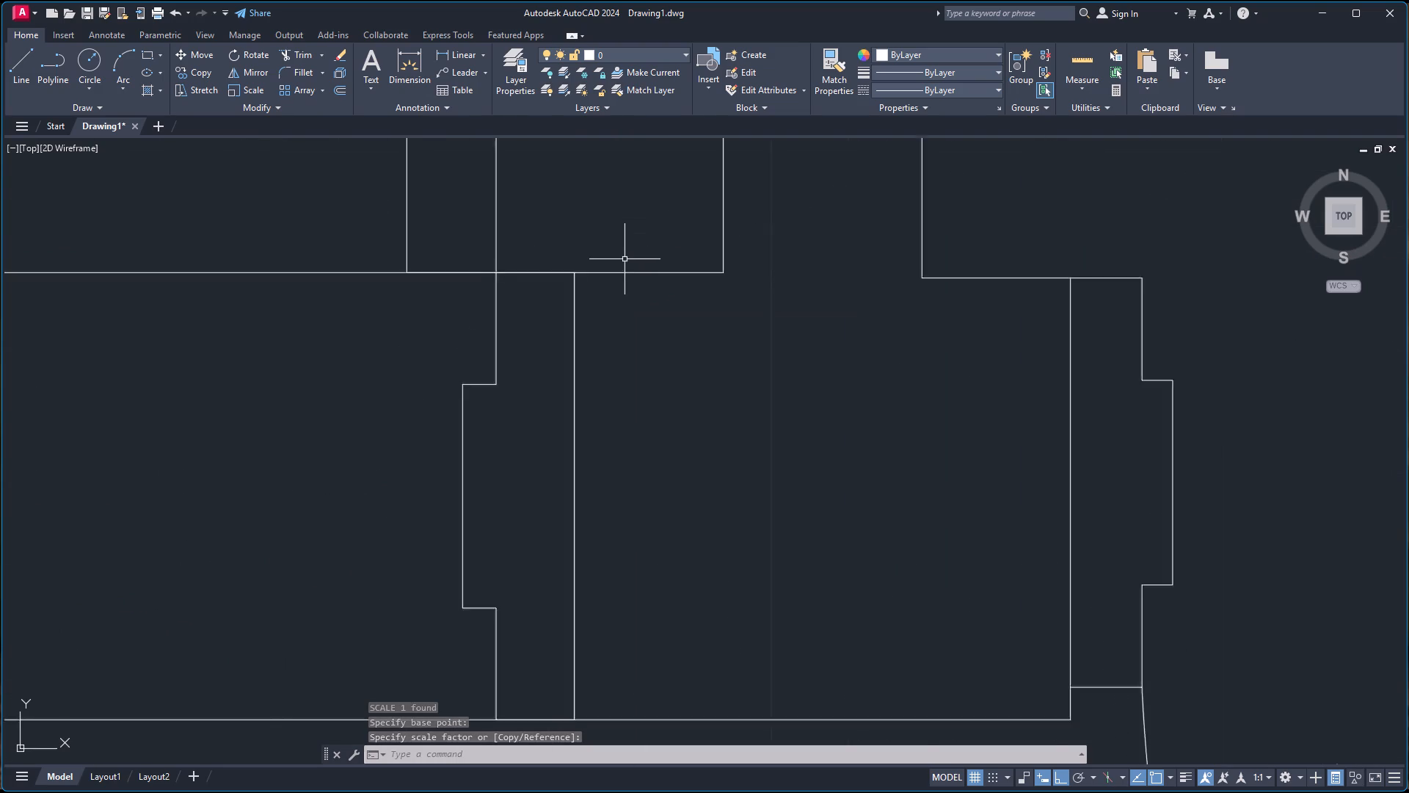
{"action": "scroll", "coordinate": [625, 259], "scroll_direction": "down", "scroll_amount": 2}
{"action": "scroll", "coordinate": [556, 310], "scroll_direction": "down", "scroll_amount": 4}
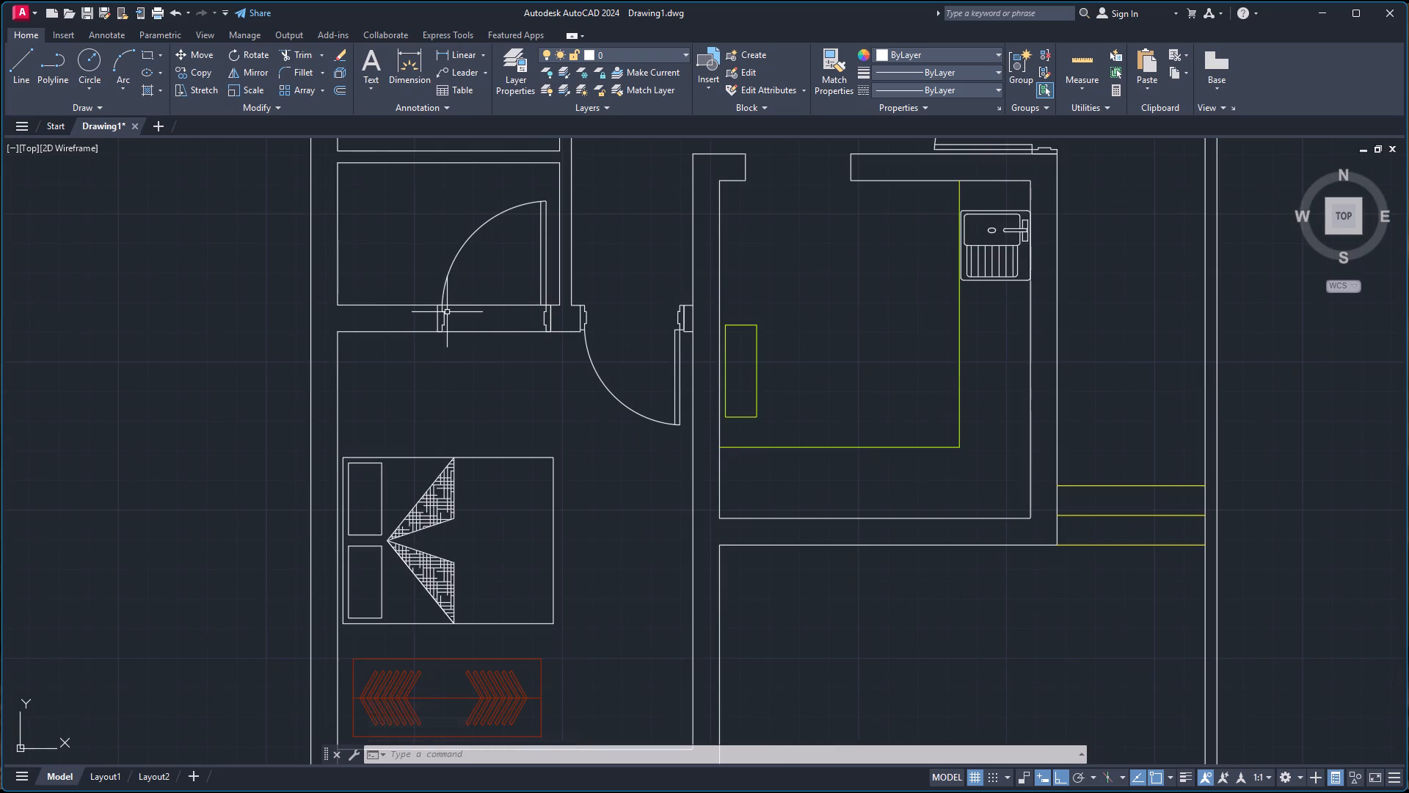
{"action": "scroll", "coordinate": [418, 267], "scroll_direction": "up", "scroll_amount": 3}
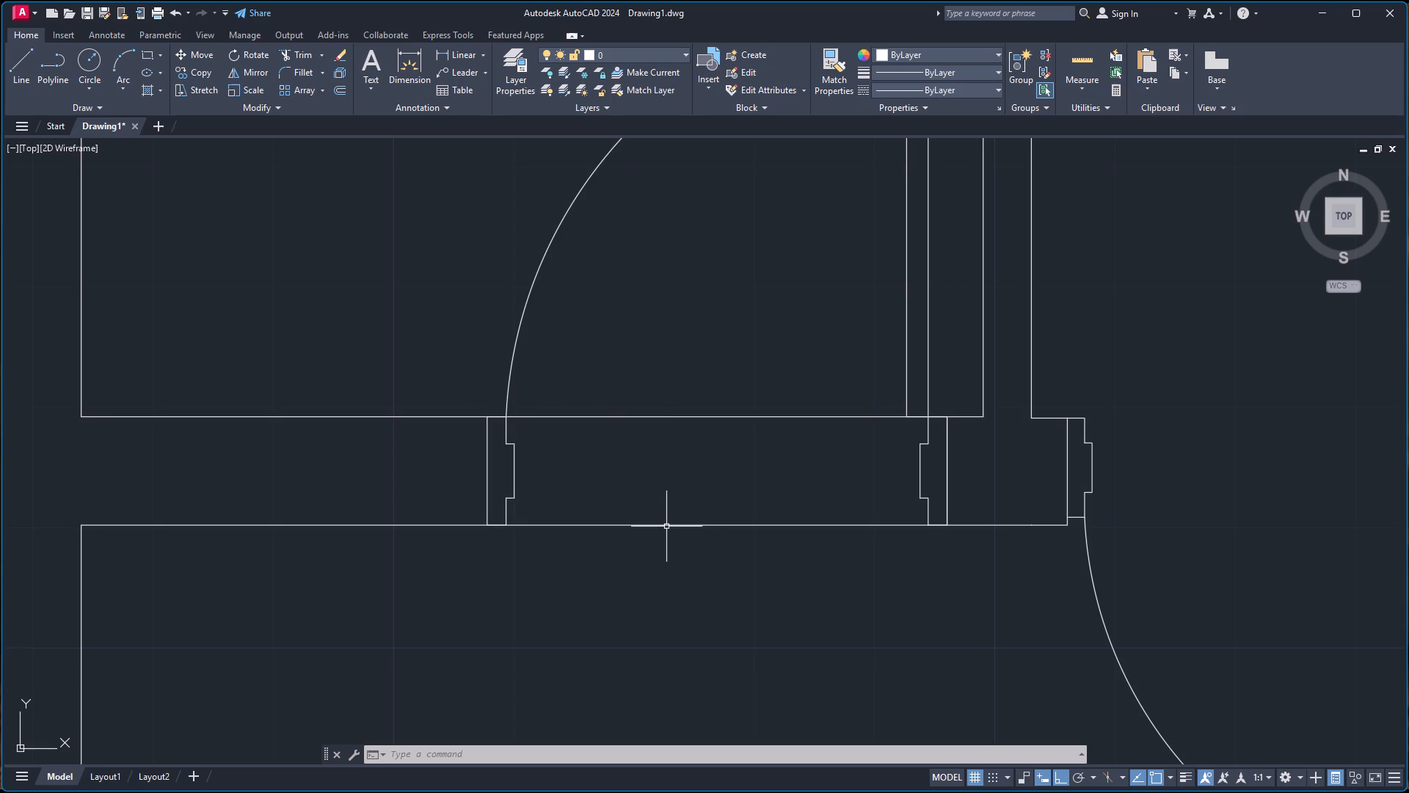
{"action": "key", "text": "t"}
{"action": "key", "text": "r"}
{"action": "key", "text": "Return"}
{"action": "left_click", "coordinate": [687, 311]}
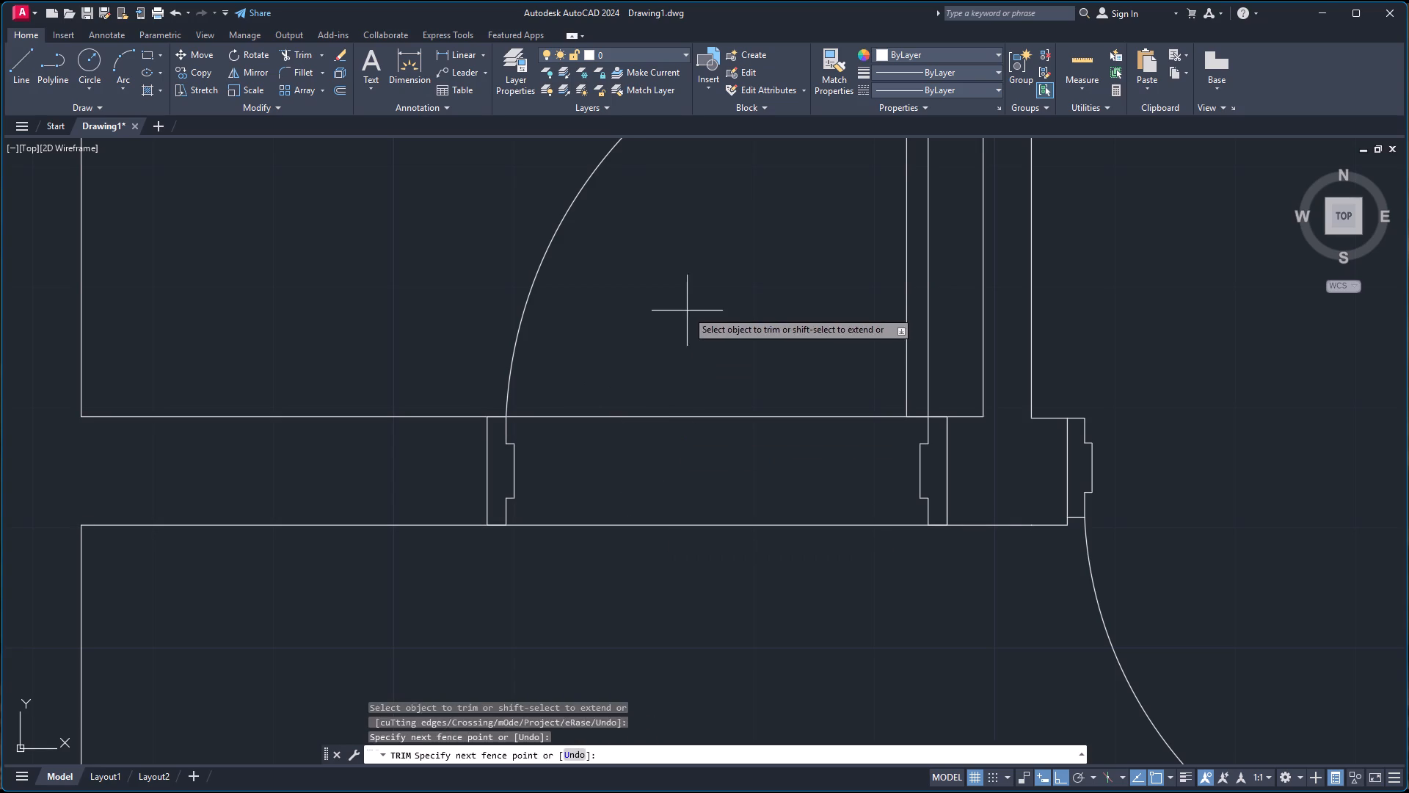
{"action": "left_click", "coordinate": [652, 574]}
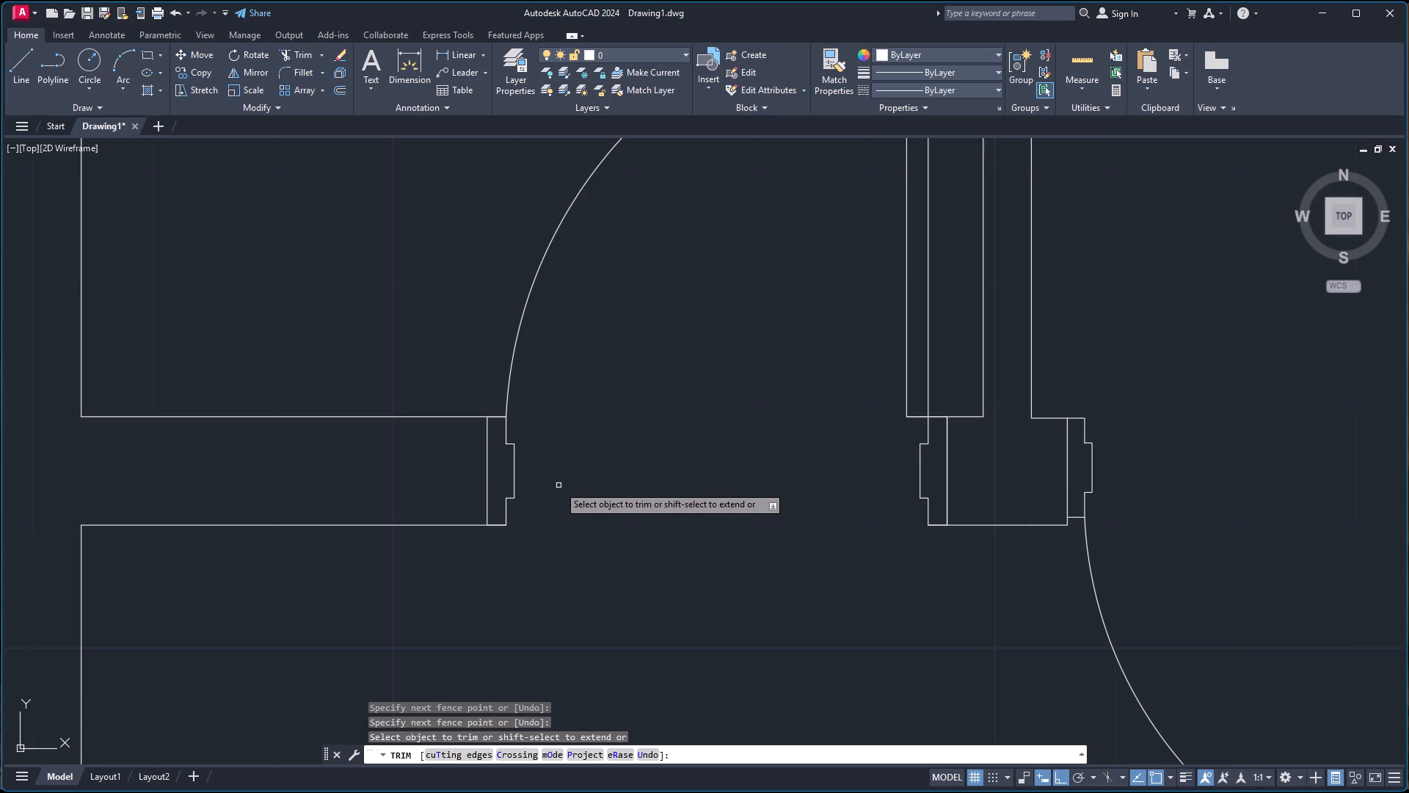
{"action": "scroll", "coordinate": [594, 484], "scroll_direction": "down", "scroll_amount": 3}
{"action": "scroll", "coordinate": [616, 471], "scroll_direction": "up", "scroll_amount": 1}
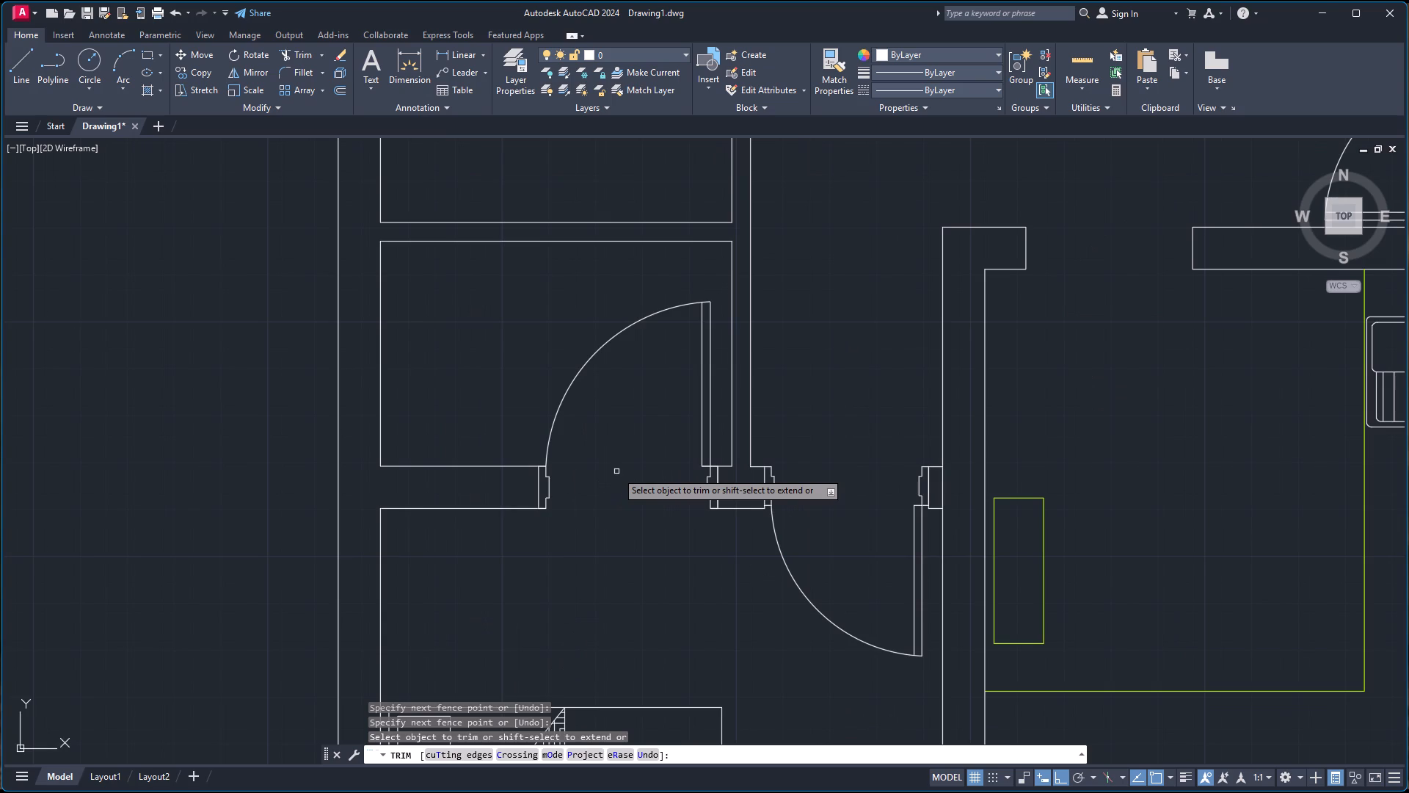
{"action": "scroll", "coordinate": [616, 471], "scroll_direction": "up", "scroll_amount": 1}
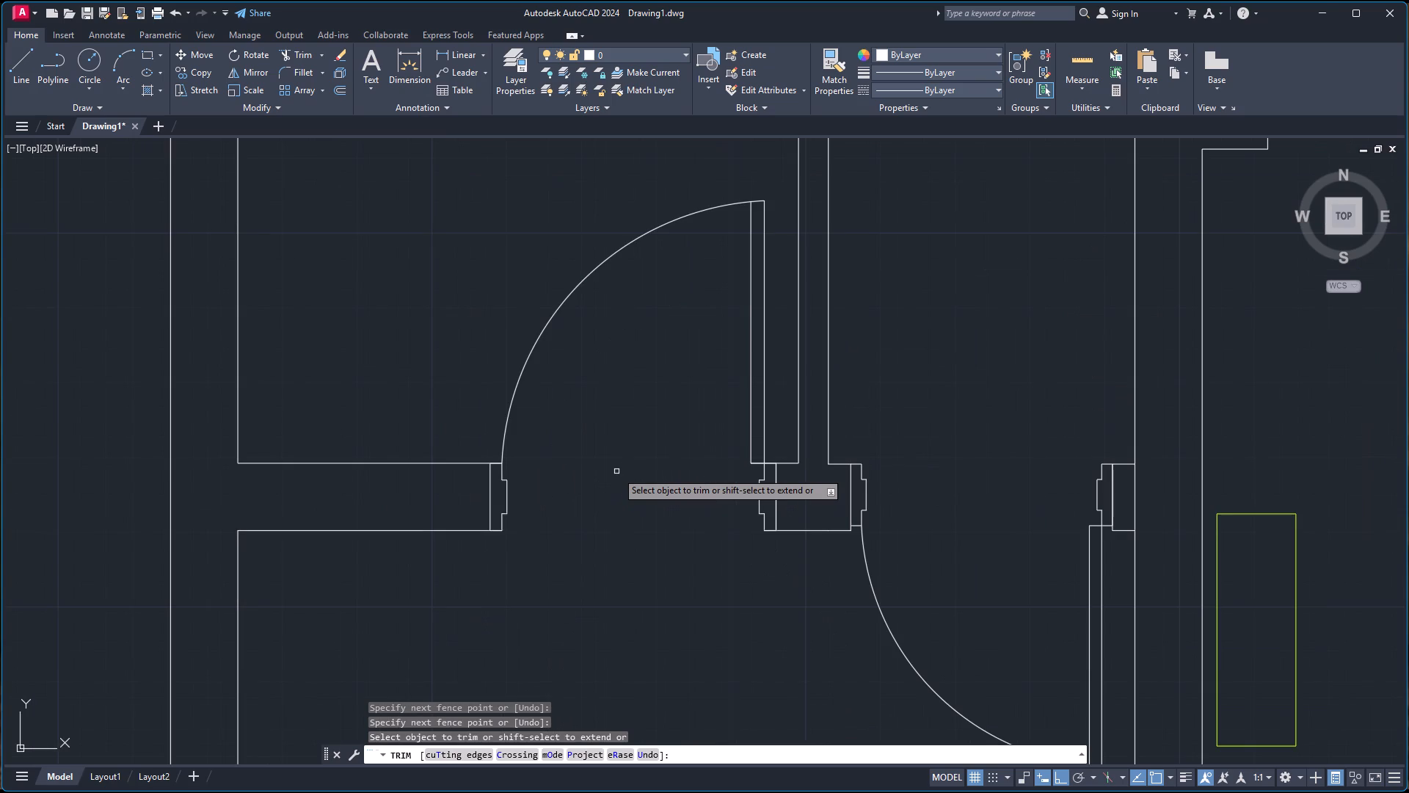
Undo the last trims of the wall lines across the small room's doorway and leave the Trim command.
{"action": "key", "text": "ctrl+z"}
{"action": "key", "text": "ctrl+z"}
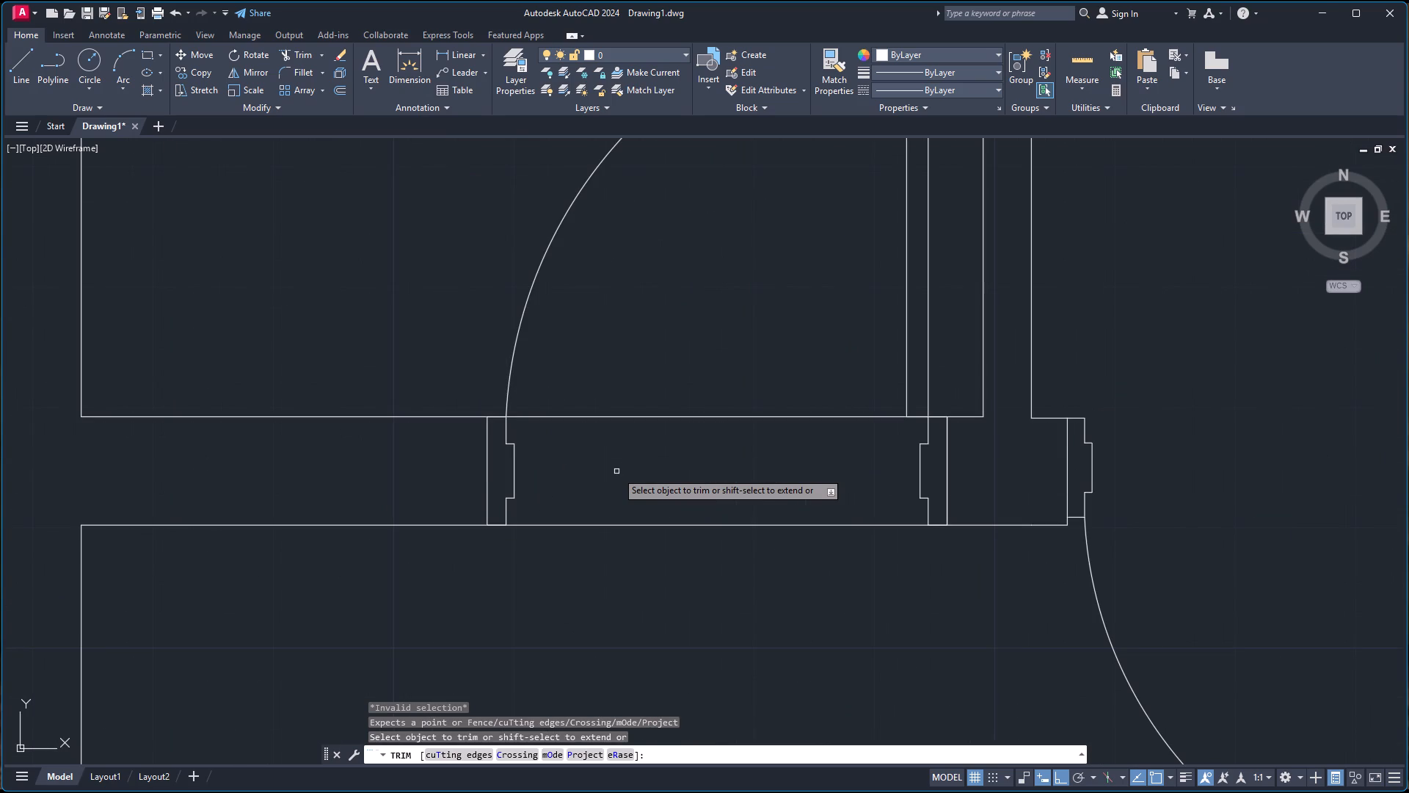
{"action": "key", "text": "ctrl+z"}
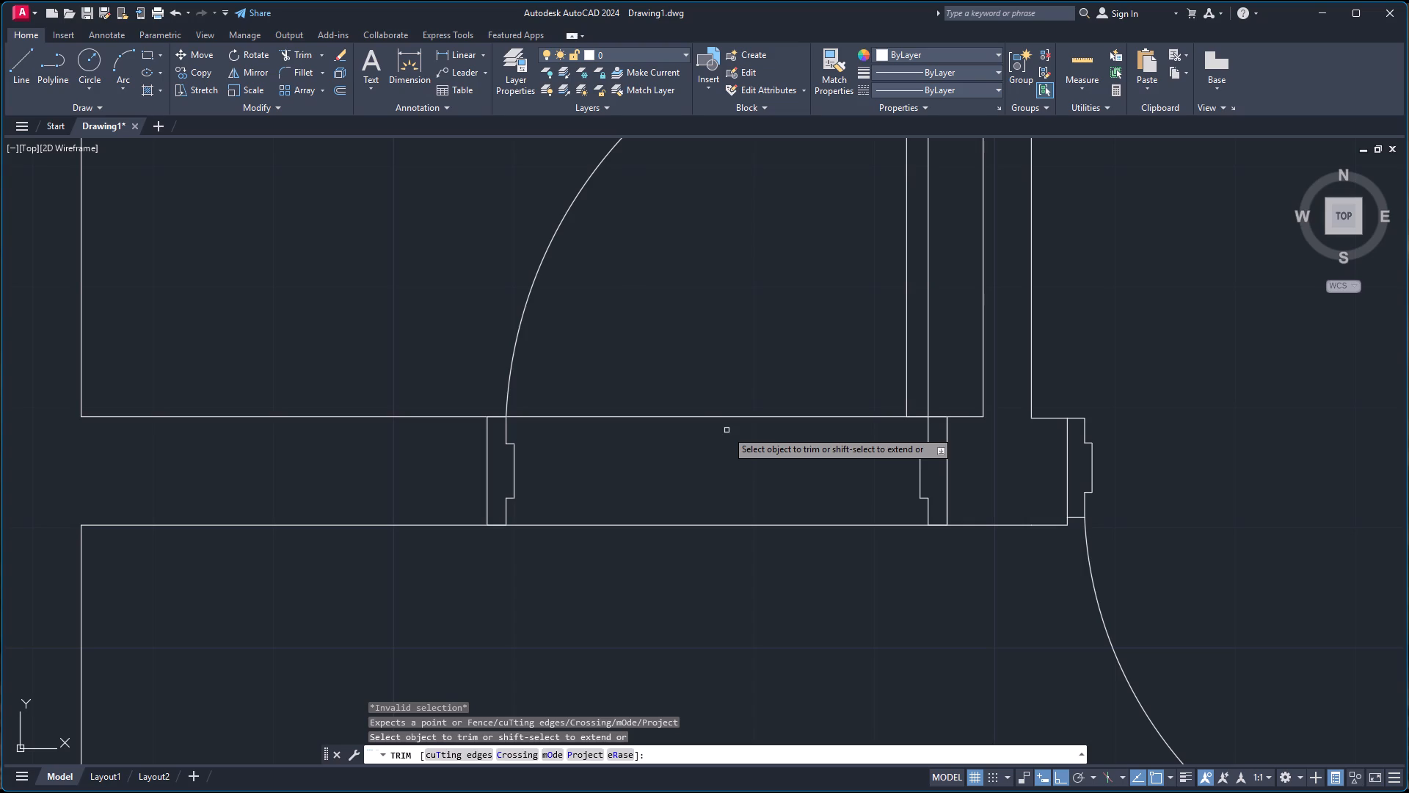
{"action": "key", "text": "Escape"}
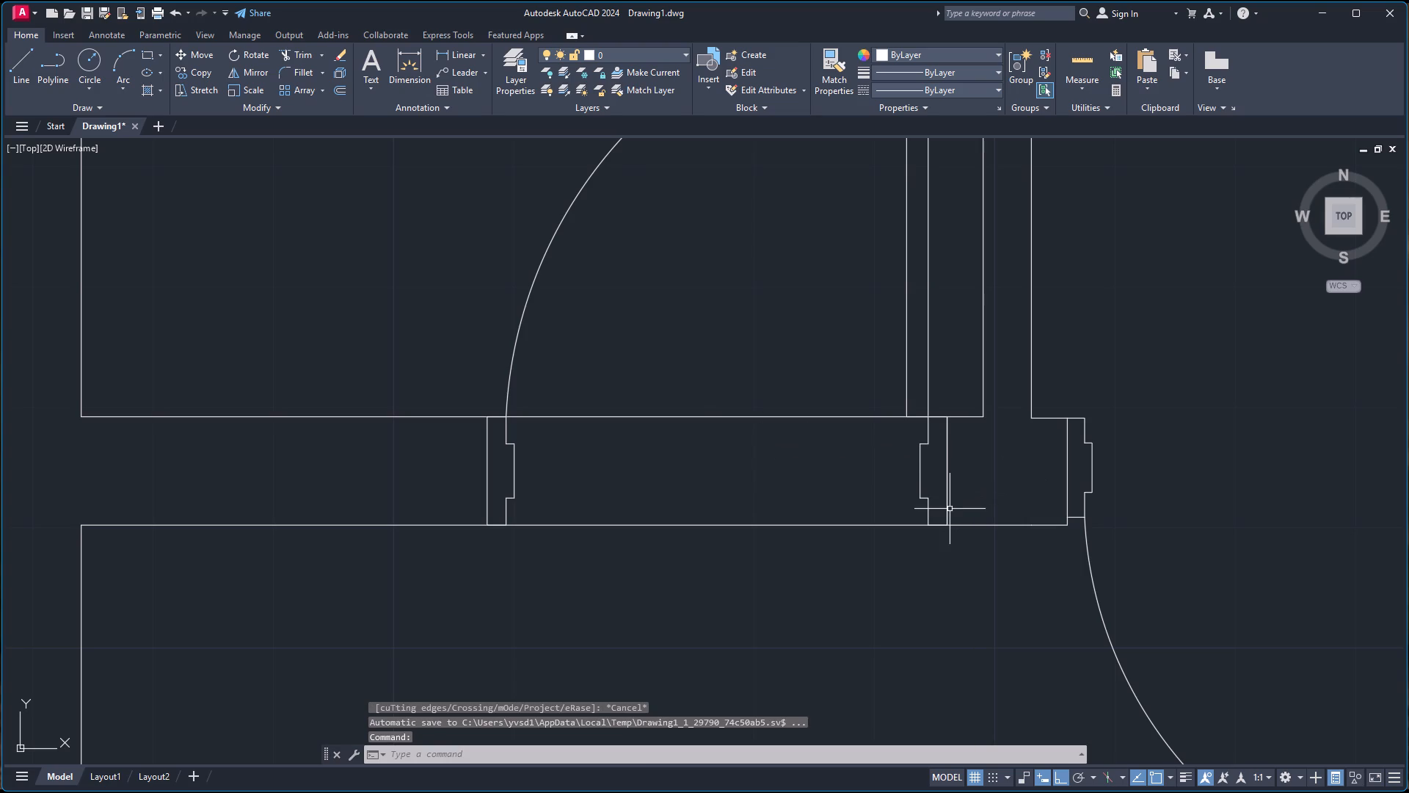
Scale down the door block in the small room's lower wall freehand, using its lower-right jamb corner as base point.
{"action": "left_click", "coordinate": [944, 514]}
{"action": "left_click", "coordinate": [950, 510]}
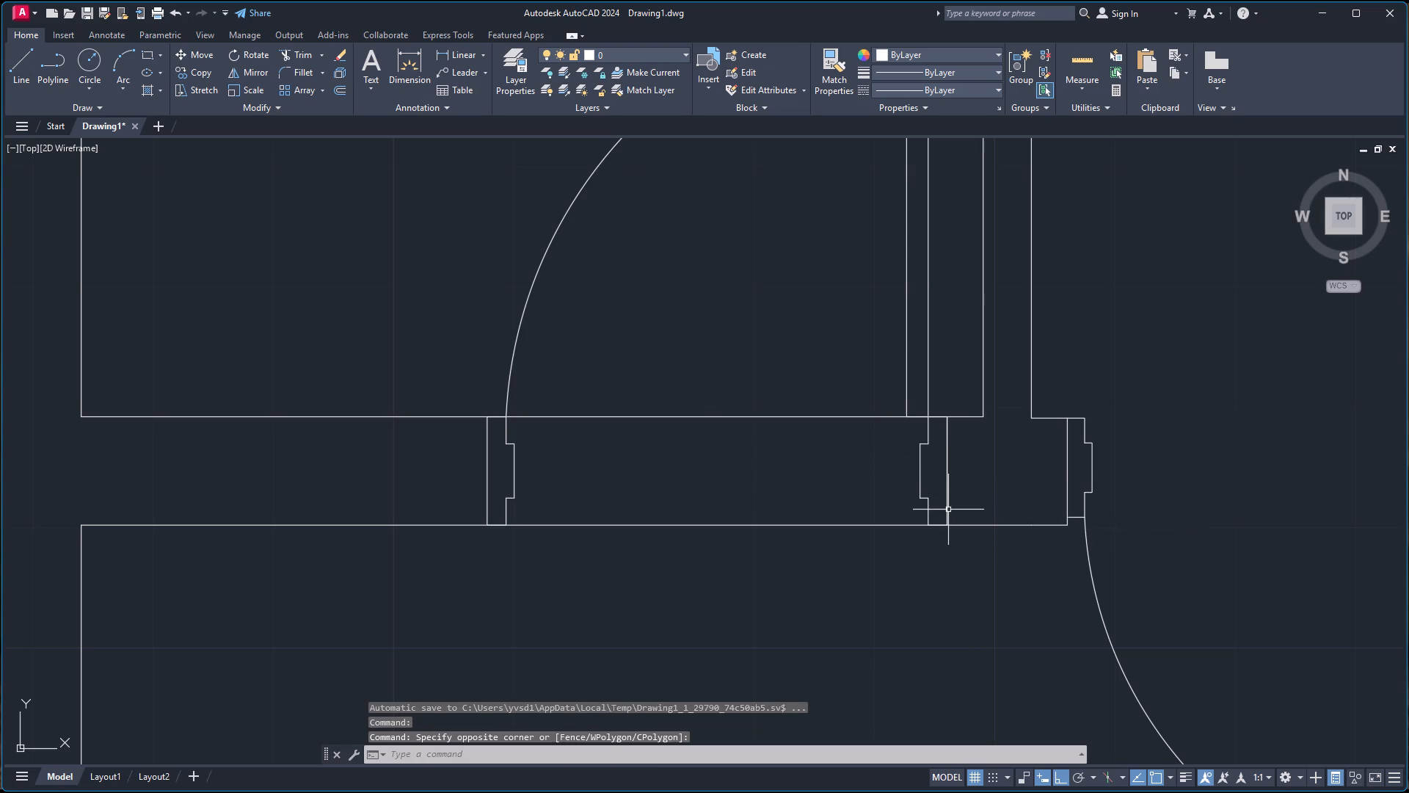
{"action": "left_click", "coordinate": [945, 510]}
{"action": "type", "text": "sc"}
{"action": "key", "text": "Return"}
{"action": "left_click", "coordinate": [945, 524]}
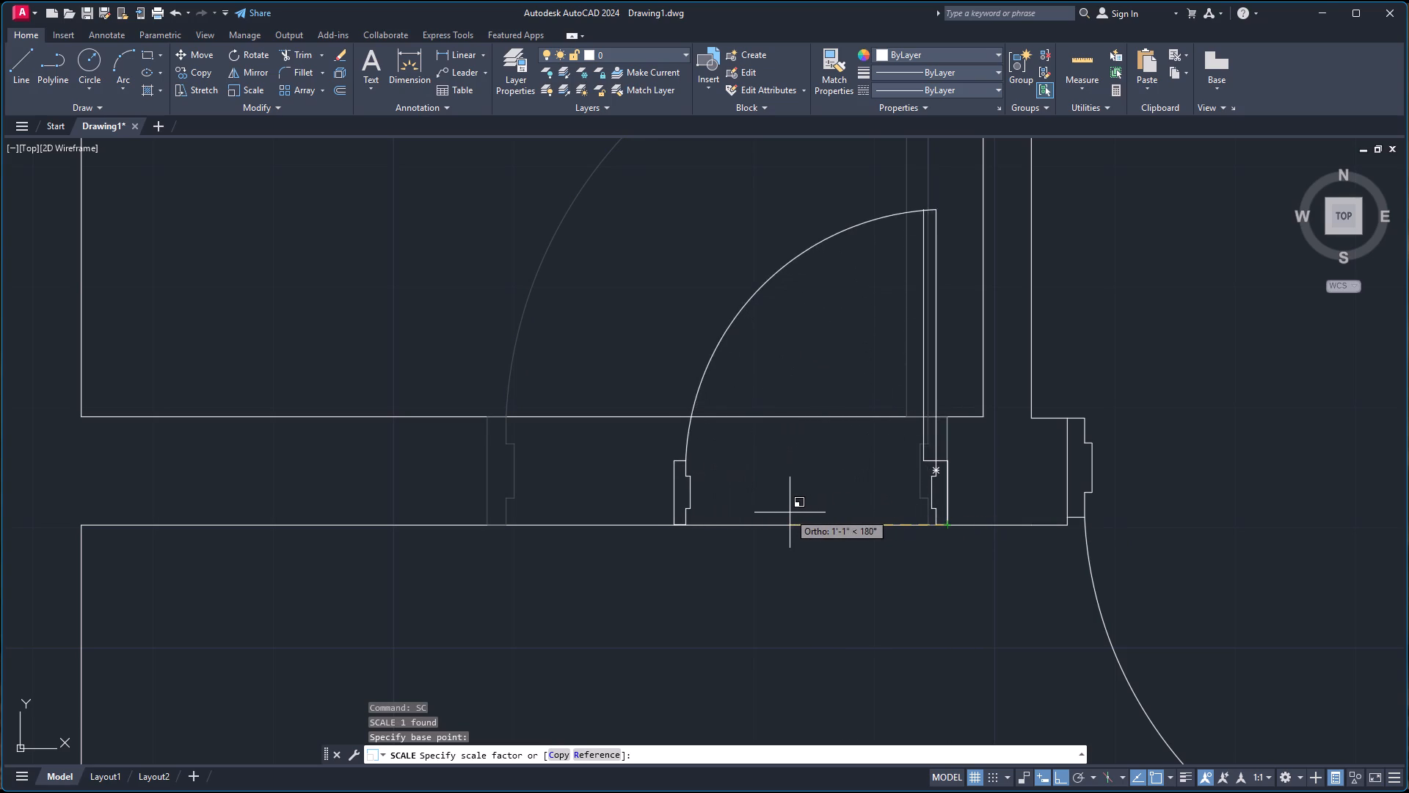
{"action": "left_click", "coordinate": [738, 526]}
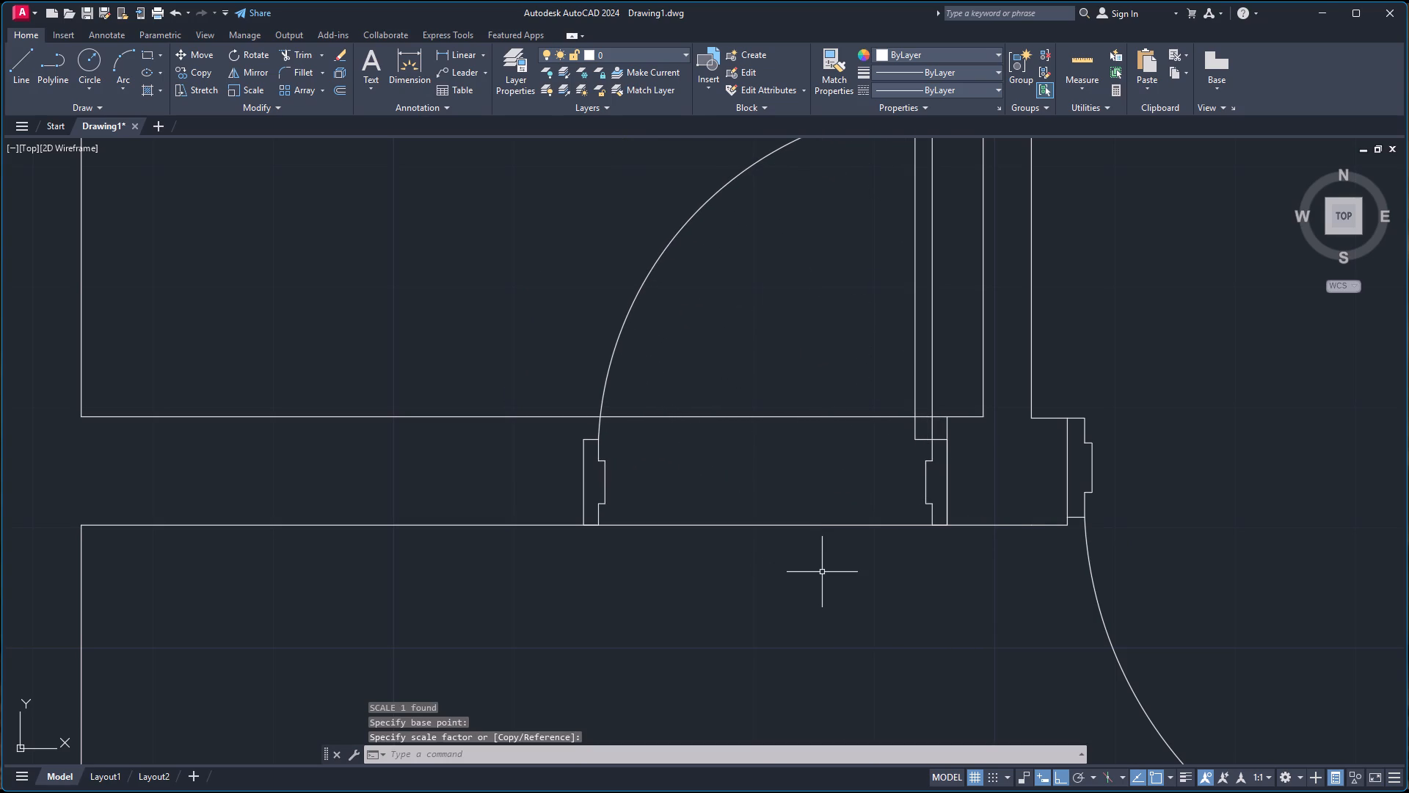
{"action": "key", "text": "Escape"}
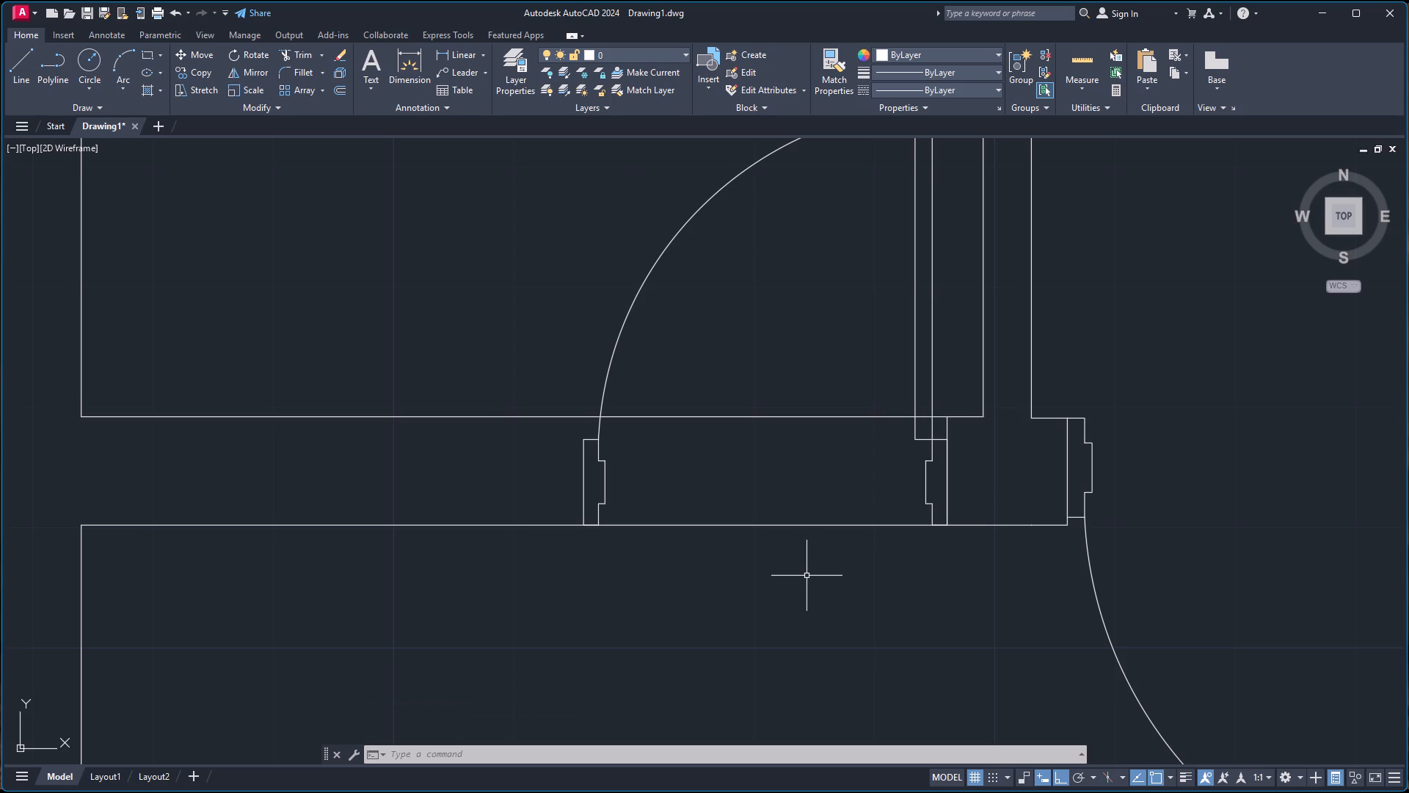
Draw a vertical line from the scaled door's lower-left jamb corner to the wall's upper line to close the wall end.
{"action": "key", "text": "l"}
{"action": "key", "text": "Return"}
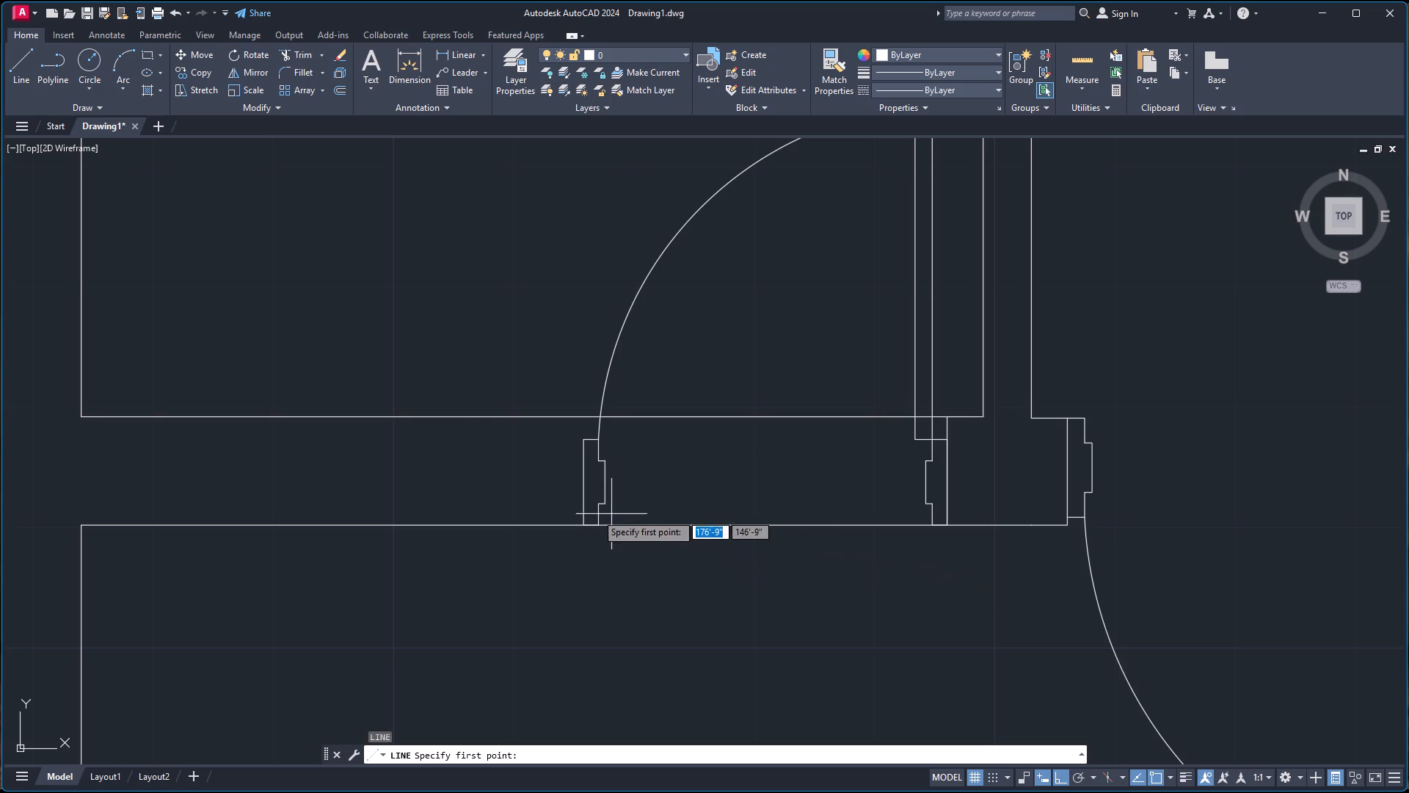
{"action": "scroll", "coordinate": [586, 521], "scroll_direction": "up", "scroll_amount": 3}
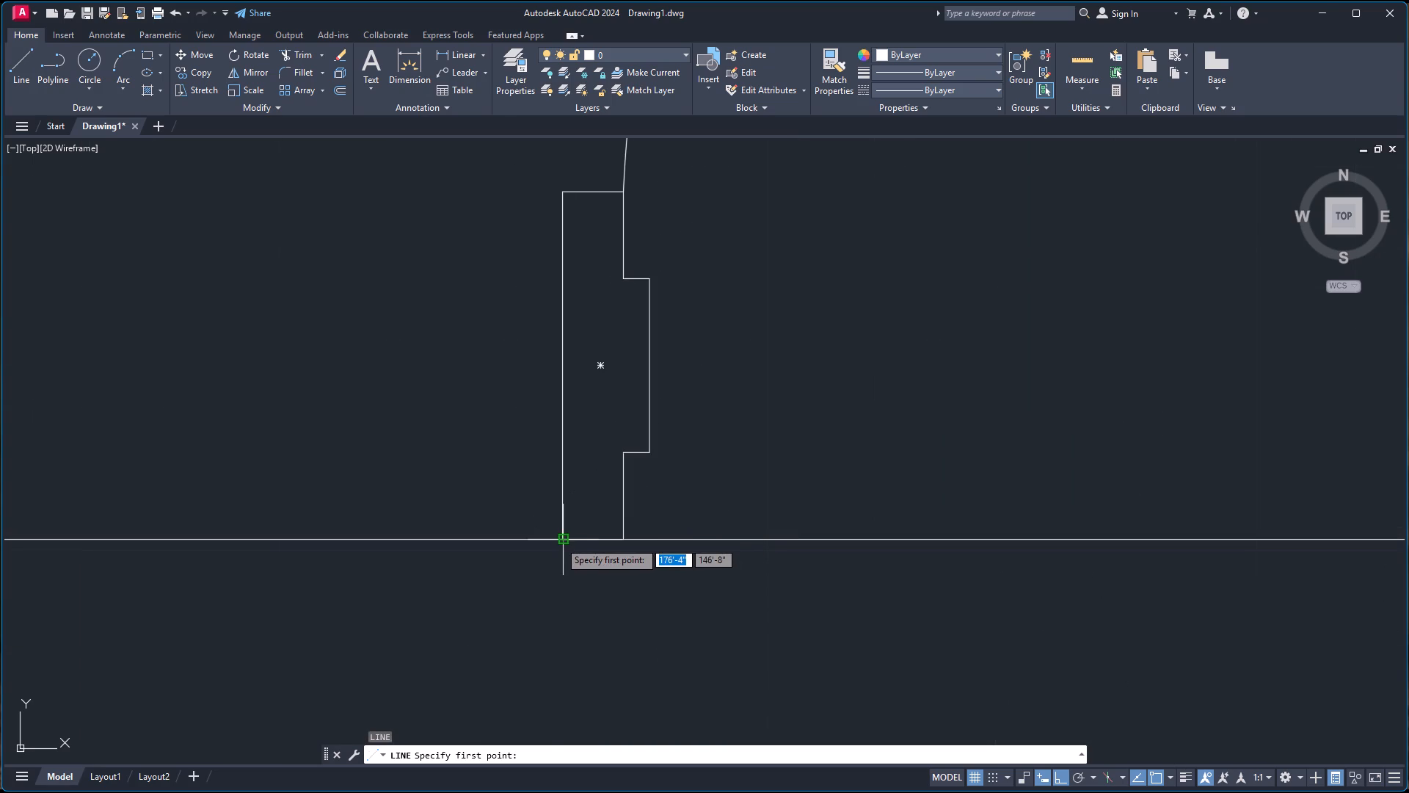
{"action": "left_click", "coordinate": [559, 541]}
{"action": "scroll", "coordinate": [553, 235], "scroll_direction": "down", "scroll_amount": 2}
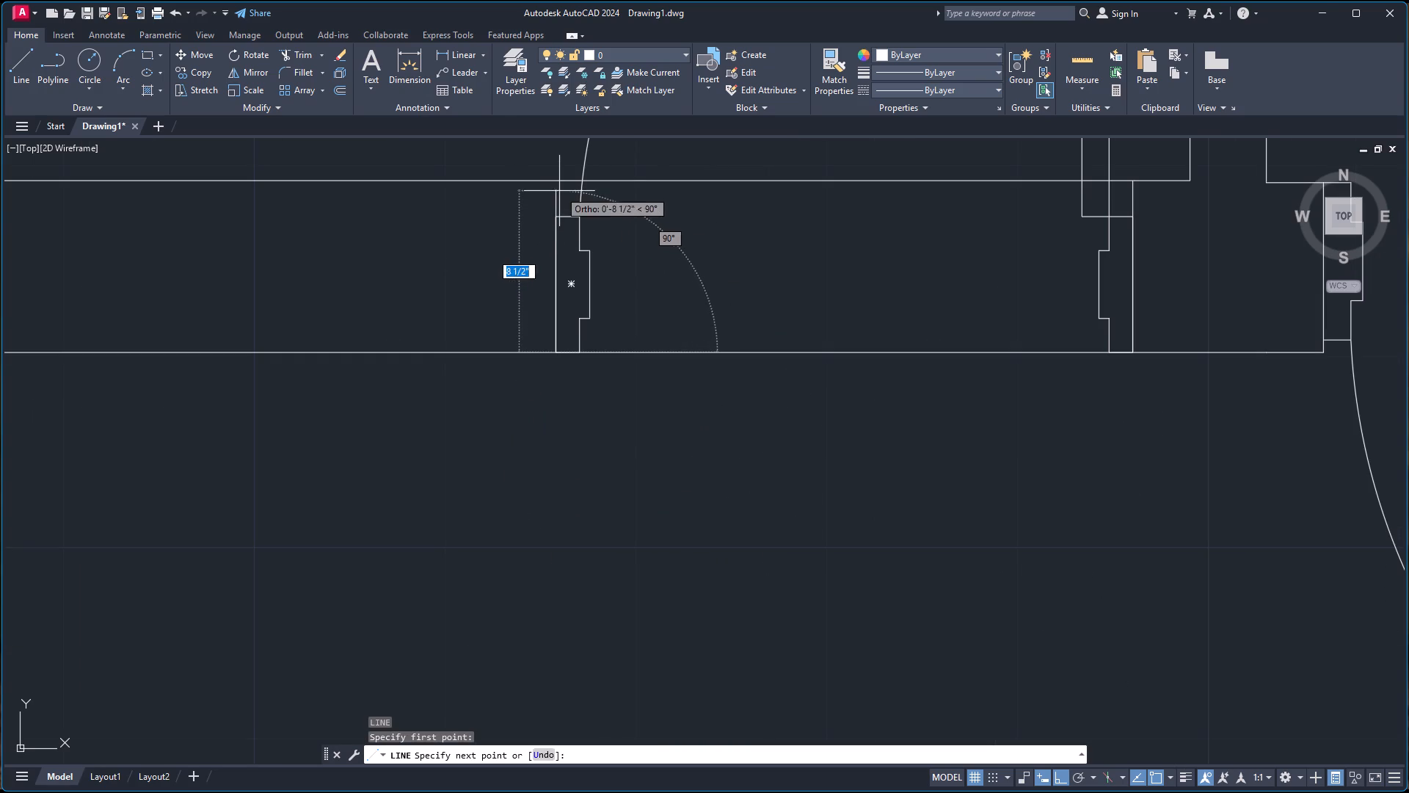
{"action": "left_click", "coordinate": [559, 181]}
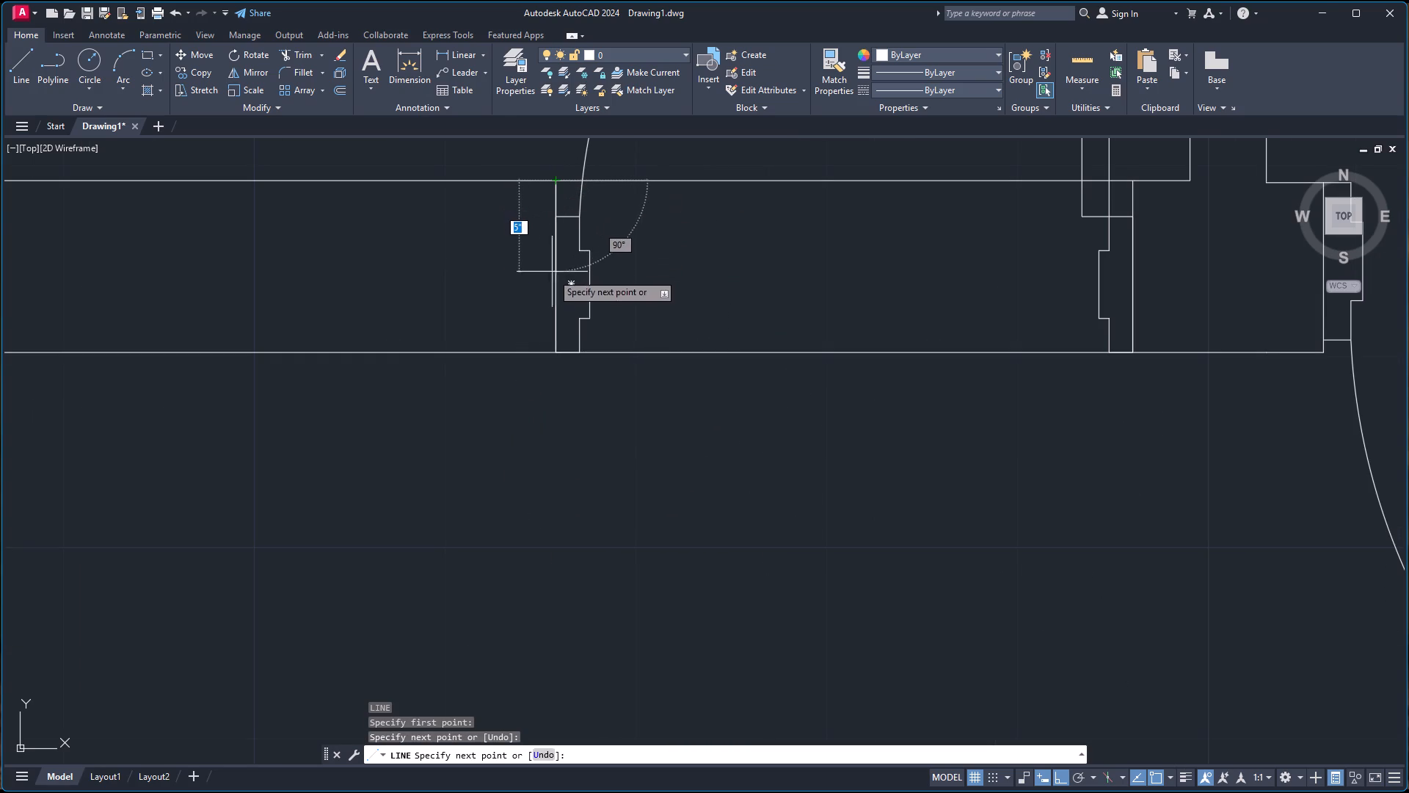
{"action": "key", "text": "space"}
Trim the upper and lower wall lines between the jambs of the scaled door to clear the opening.
{"action": "type", "text": "t"}
{"action": "key", "text": "r"}
{"action": "key", "text": "Return"}
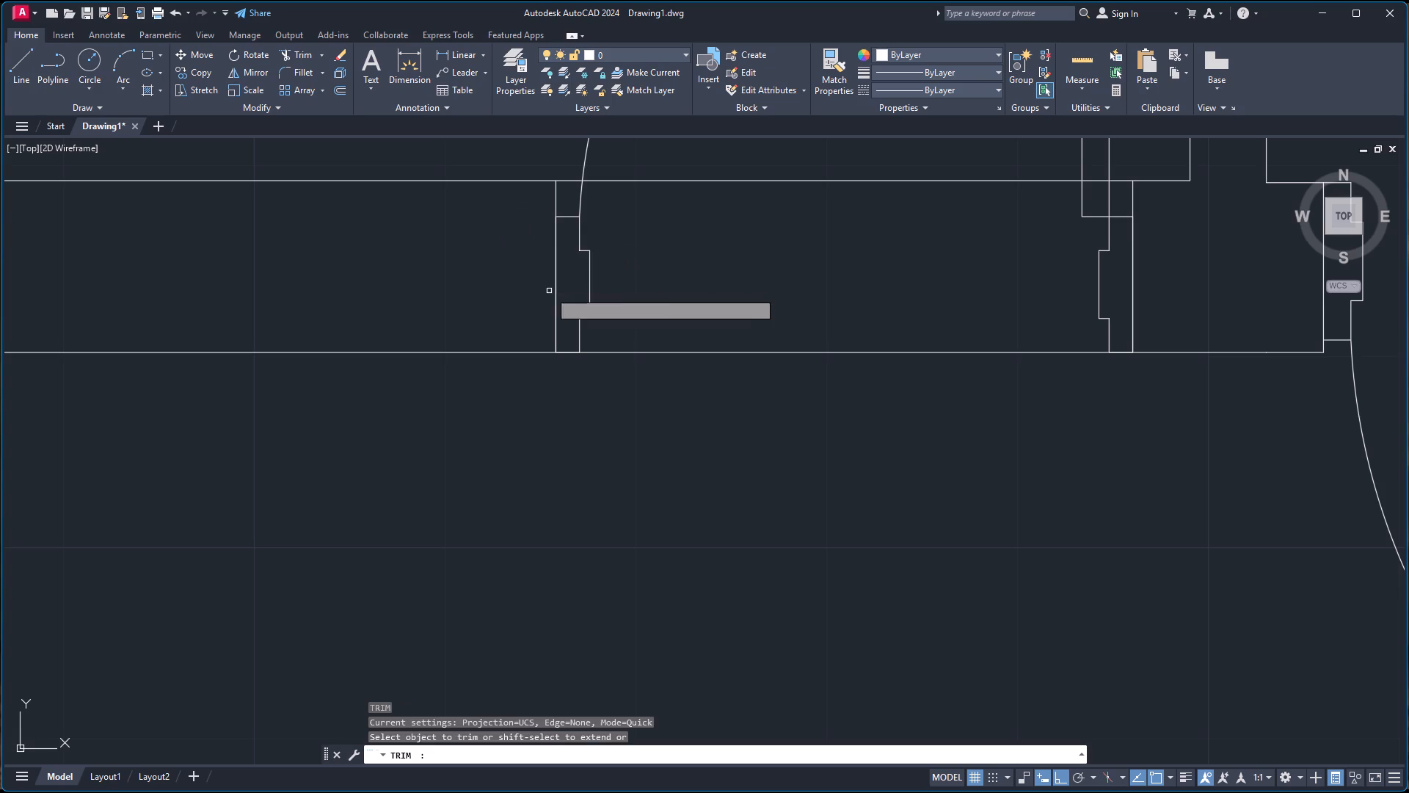
{"action": "left_click", "coordinate": [573, 181]}
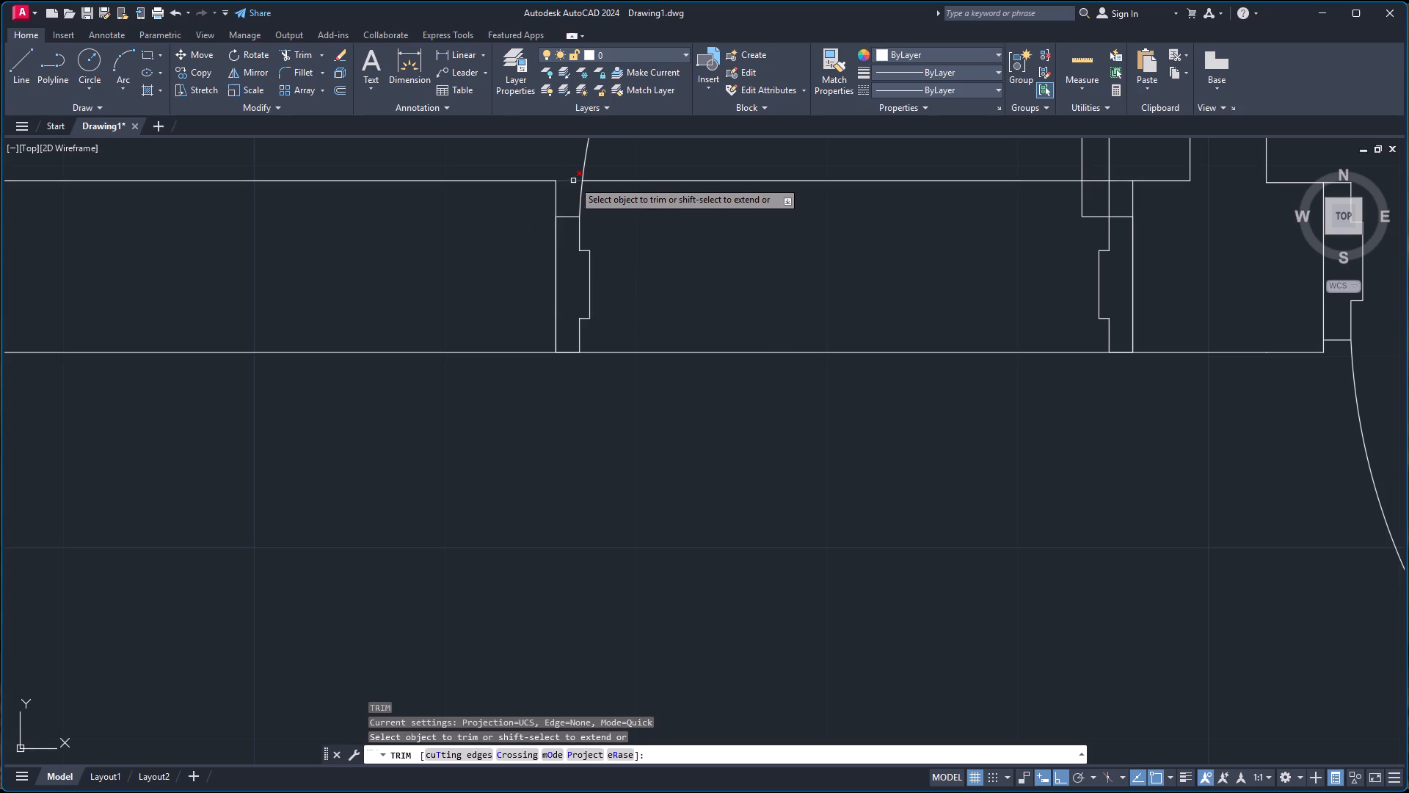
{"action": "left_click", "coordinate": [1096, 180]}
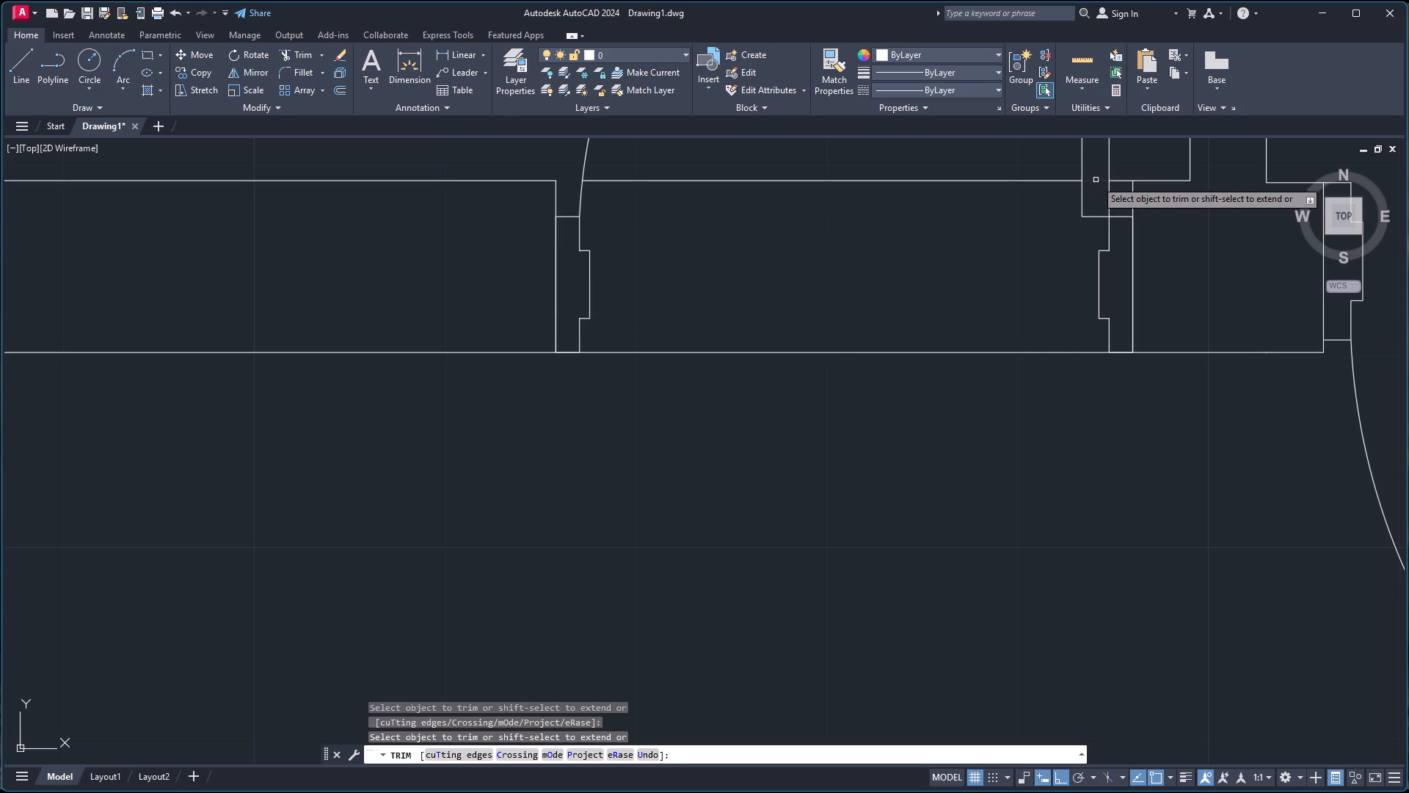
{"action": "left_click", "coordinate": [1124, 180]}
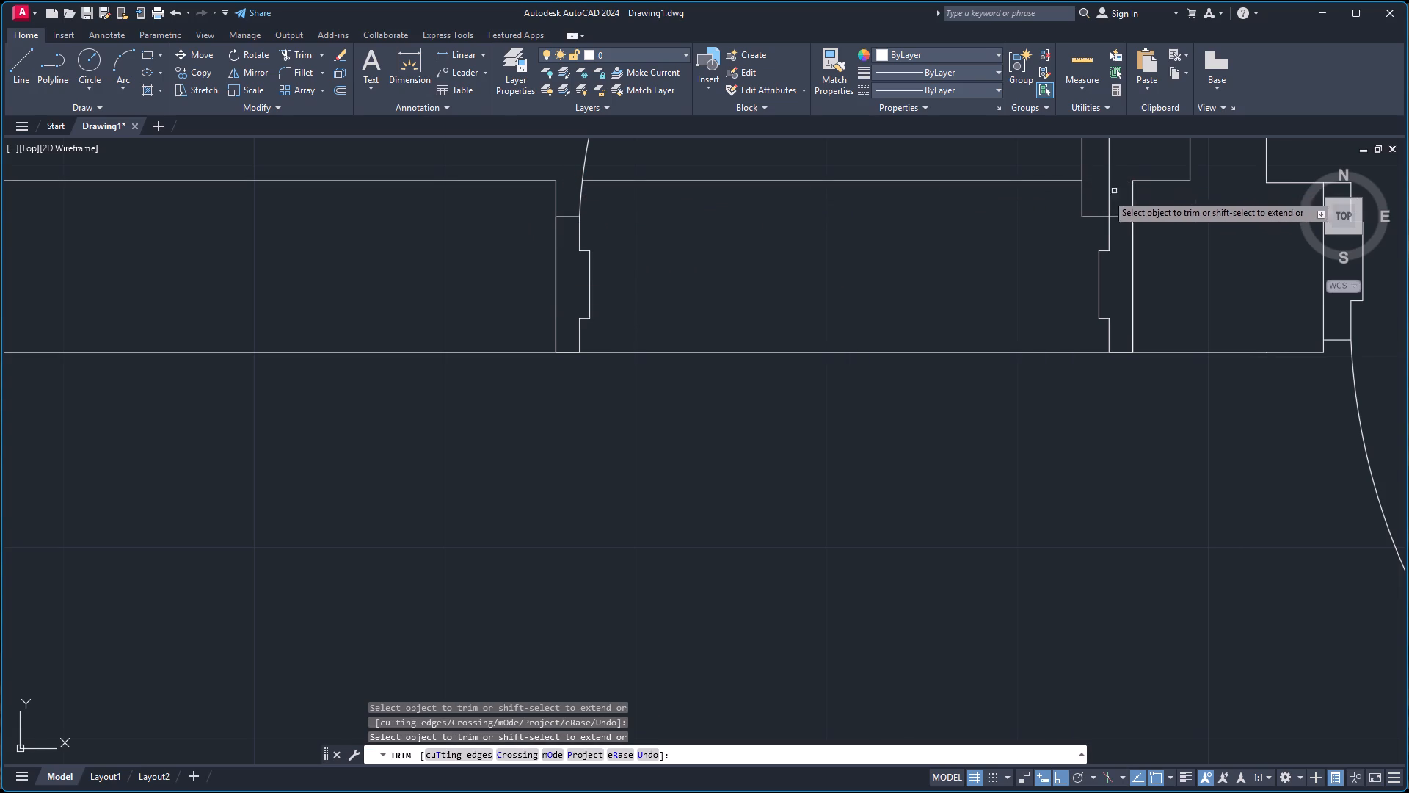
{"action": "left_click", "coordinate": [873, 155]}
{"action": "left_click", "coordinate": [879, 408]}
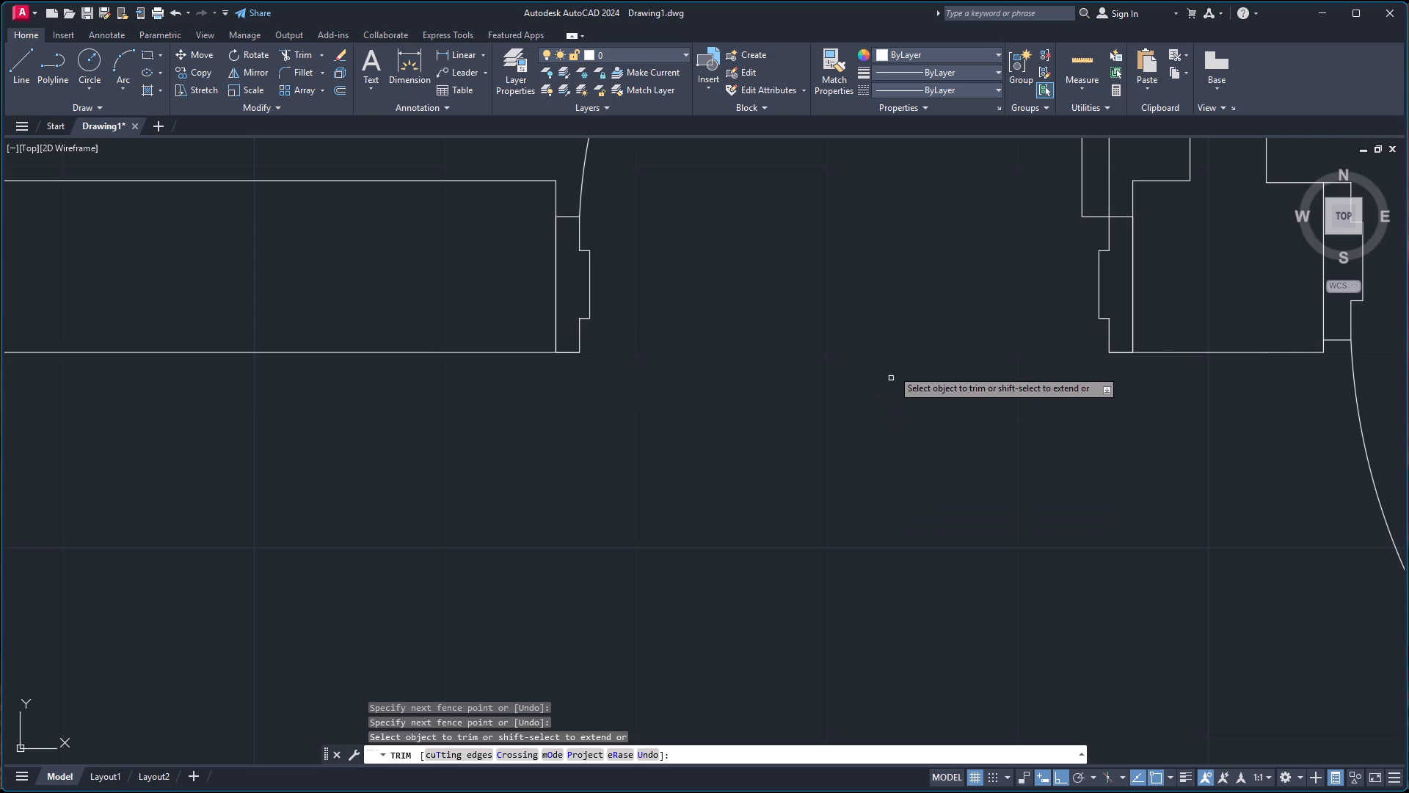
Delete the two spare door blocks lying outside the floor plan, west of the house.
{"action": "scroll", "coordinate": [898, 357], "scroll_direction": "down", "scroll_amount": 6}
{"action": "scroll", "coordinate": [922, 196], "scroll_direction": "up", "scroll_amount": 3}
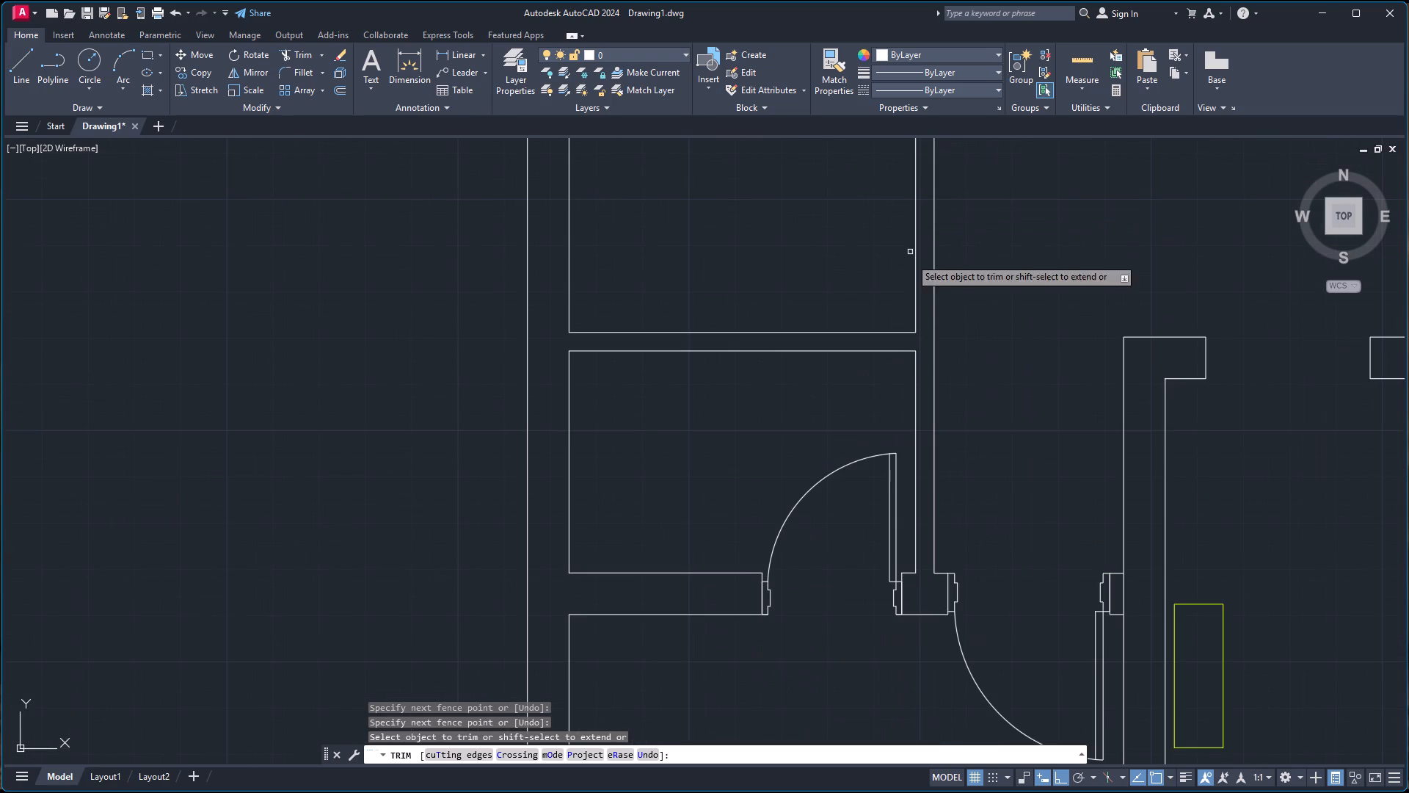
{"action": "scroll", "coordinate": [806, 479], "scroll_direction": "down", "scroll_amount": 1}
{"action": "scroll", "coordinate": [553, 480], "scroll_direction": "down", "scroll_amount": 1}
{"action": "scroll", "coordinate": [183, 490], "scroll_direction": "down", "scroll_amount": 1}
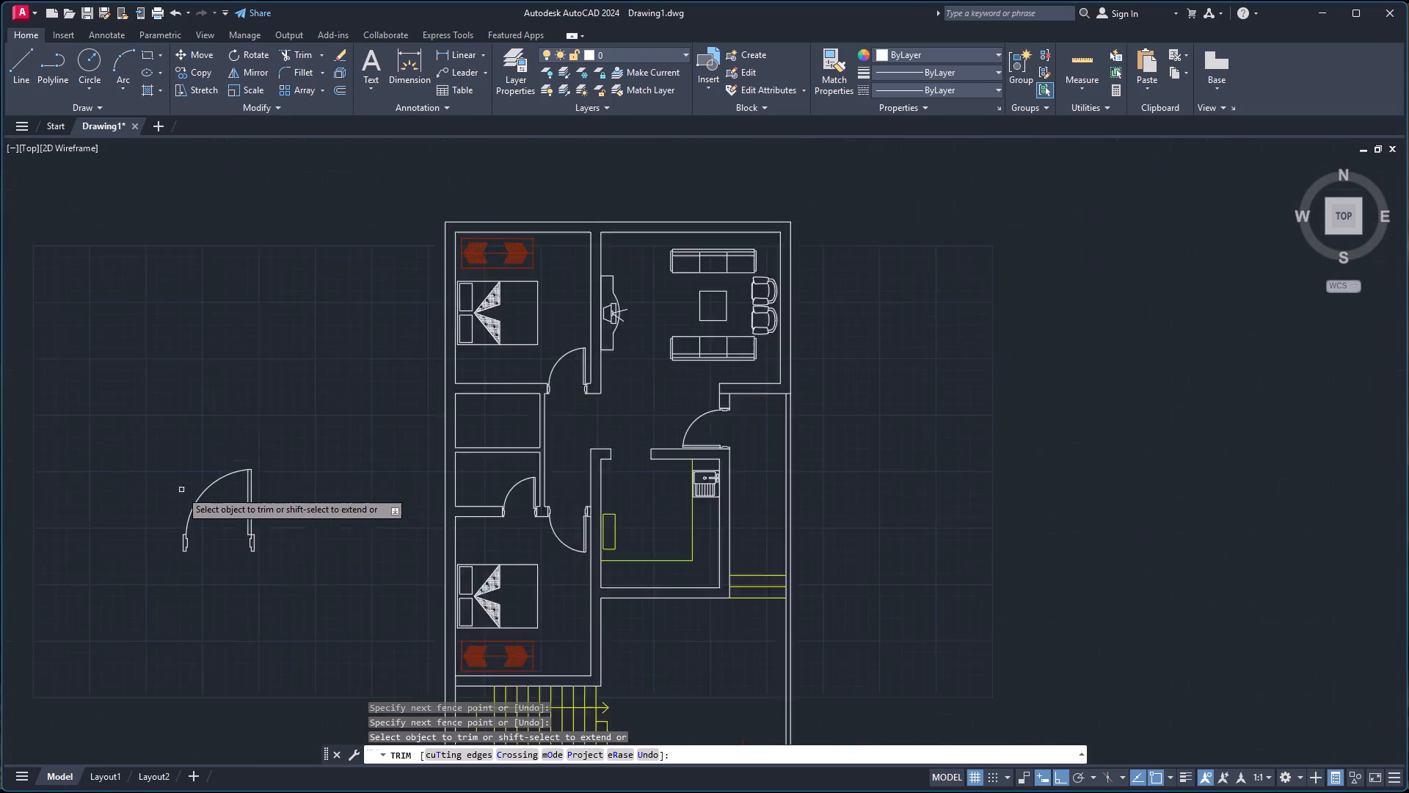
{"action": "scroll", "coordinate": [181, 490], "scroll_direction": "down", "scroll_amount": 3}
{"action": "scroll", "coordinate": [145, 515], "scroll_direction": "up", "scroll_amount": 1}
{"action": "key", "text": "Escape"}
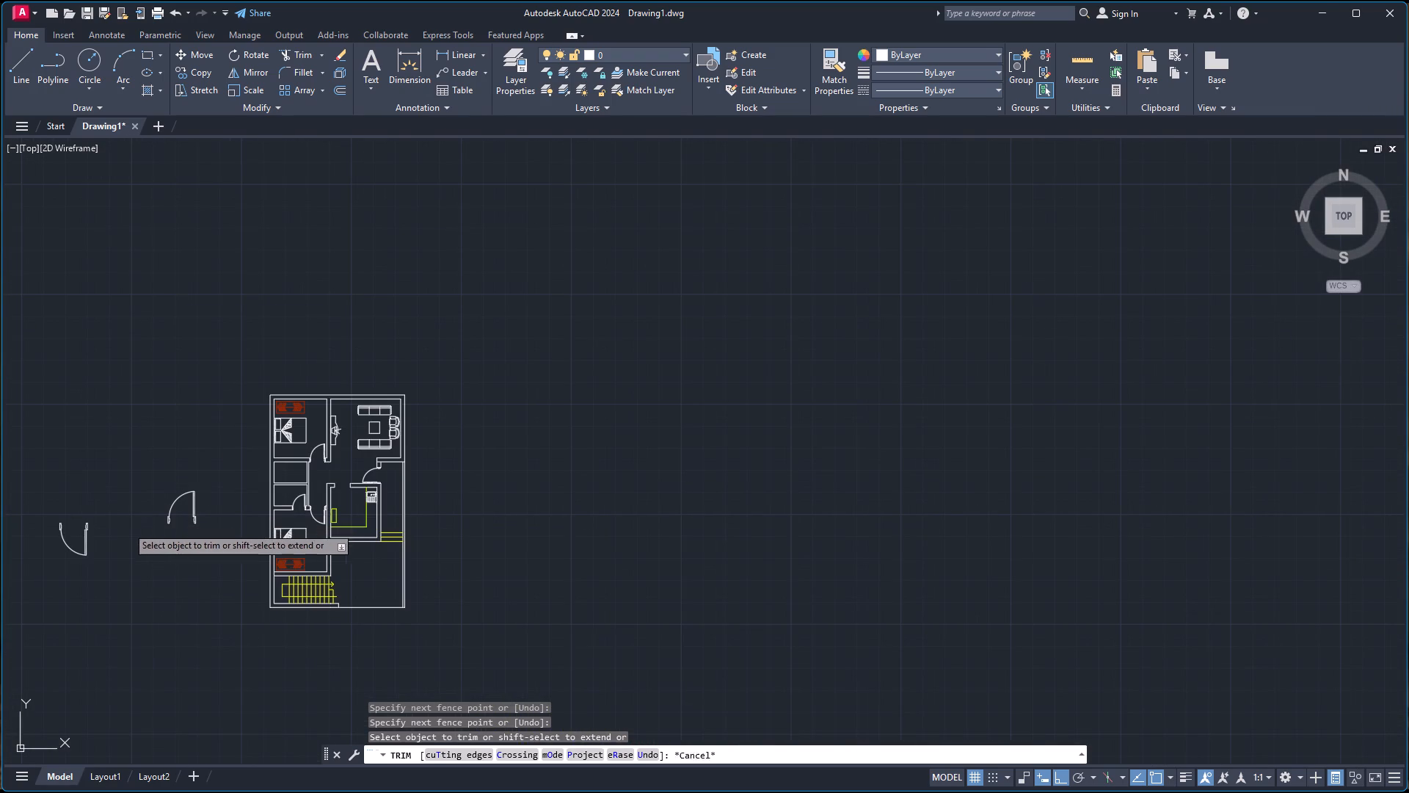
{"action": "left_click", "coordinate": [53, 489]}
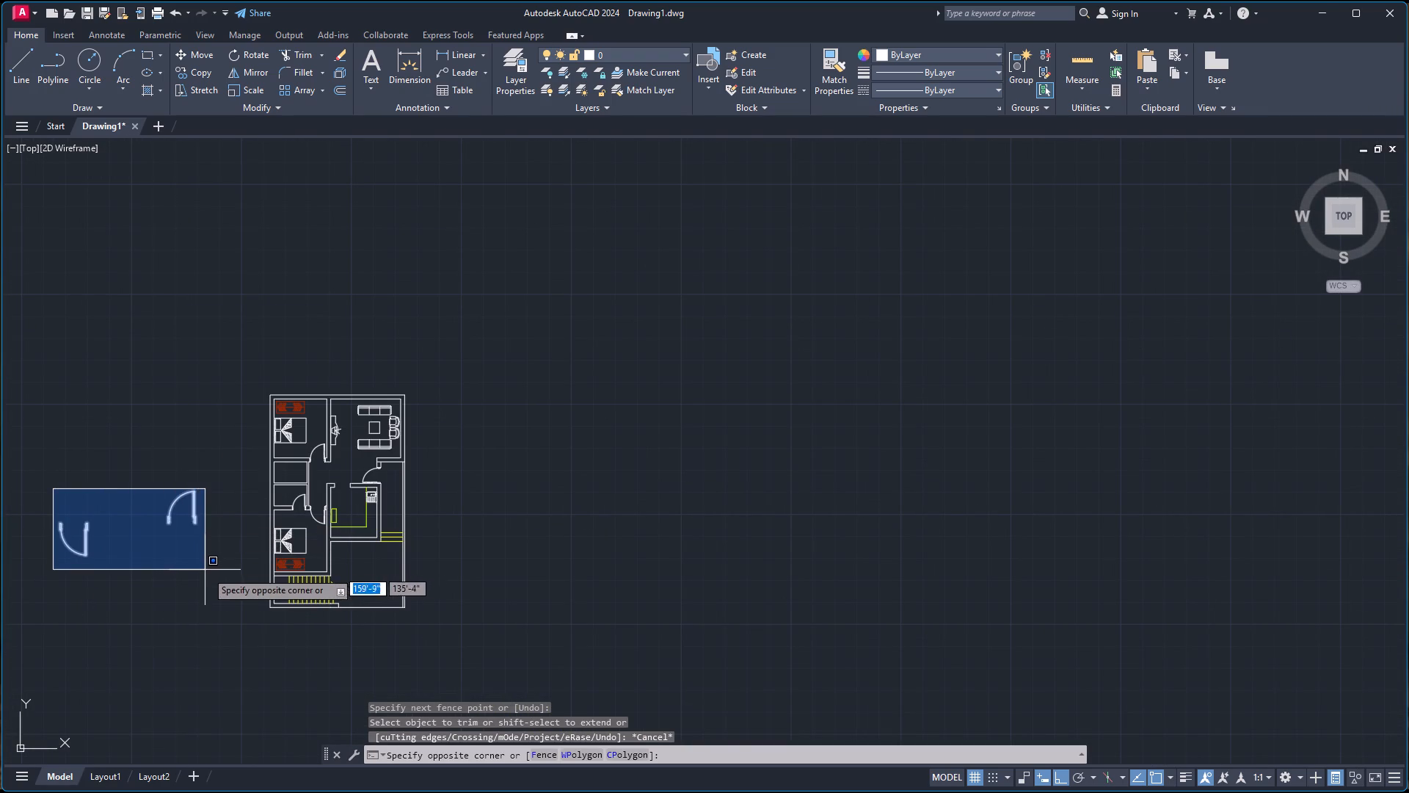
{"action": "left_click", "coordinate": [207, 572]}
{"action": "key", "text": "Delete"}
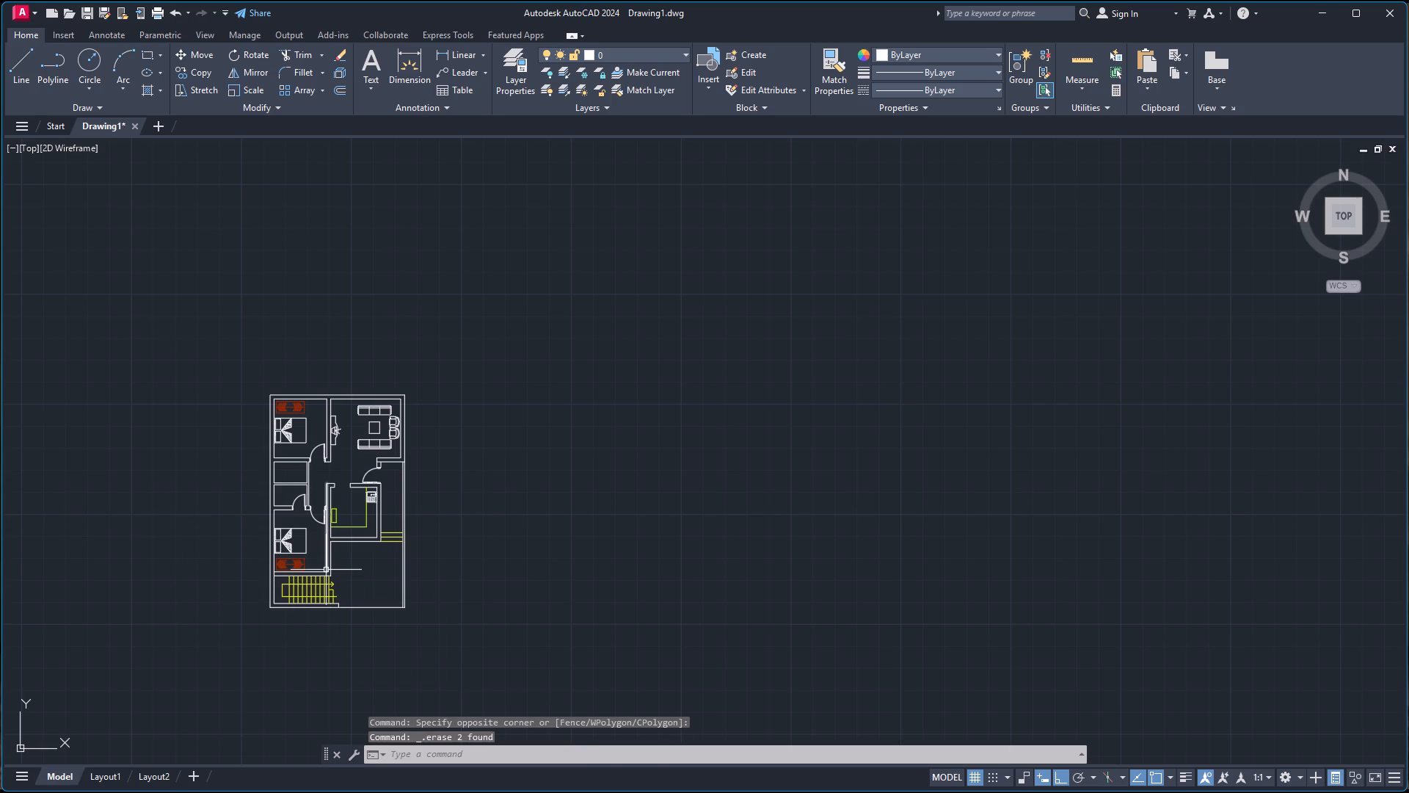
Mirror the small room's door block across a horizontal line through the middle of the small room above, keeping the original.
{"action": "scroll", "coordinate": [315, 433], "scroll_direction": "up", "scroll_amount": 3}
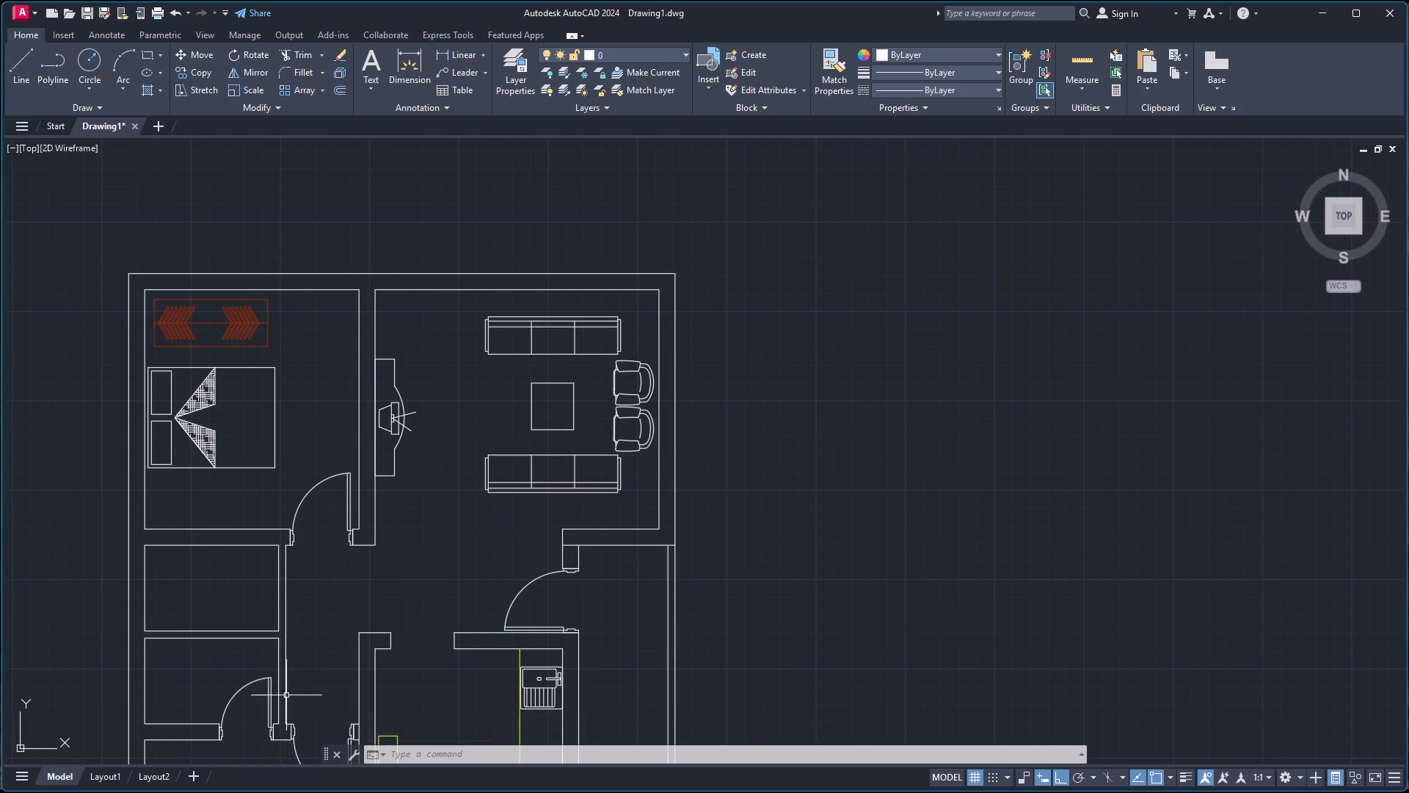
{"action": "scroll", "coordinate": [279, 721], "scroll_direction": "up", "scroll_amount": 2}
{"action": "left_click", "coordinate": [265, 720]}
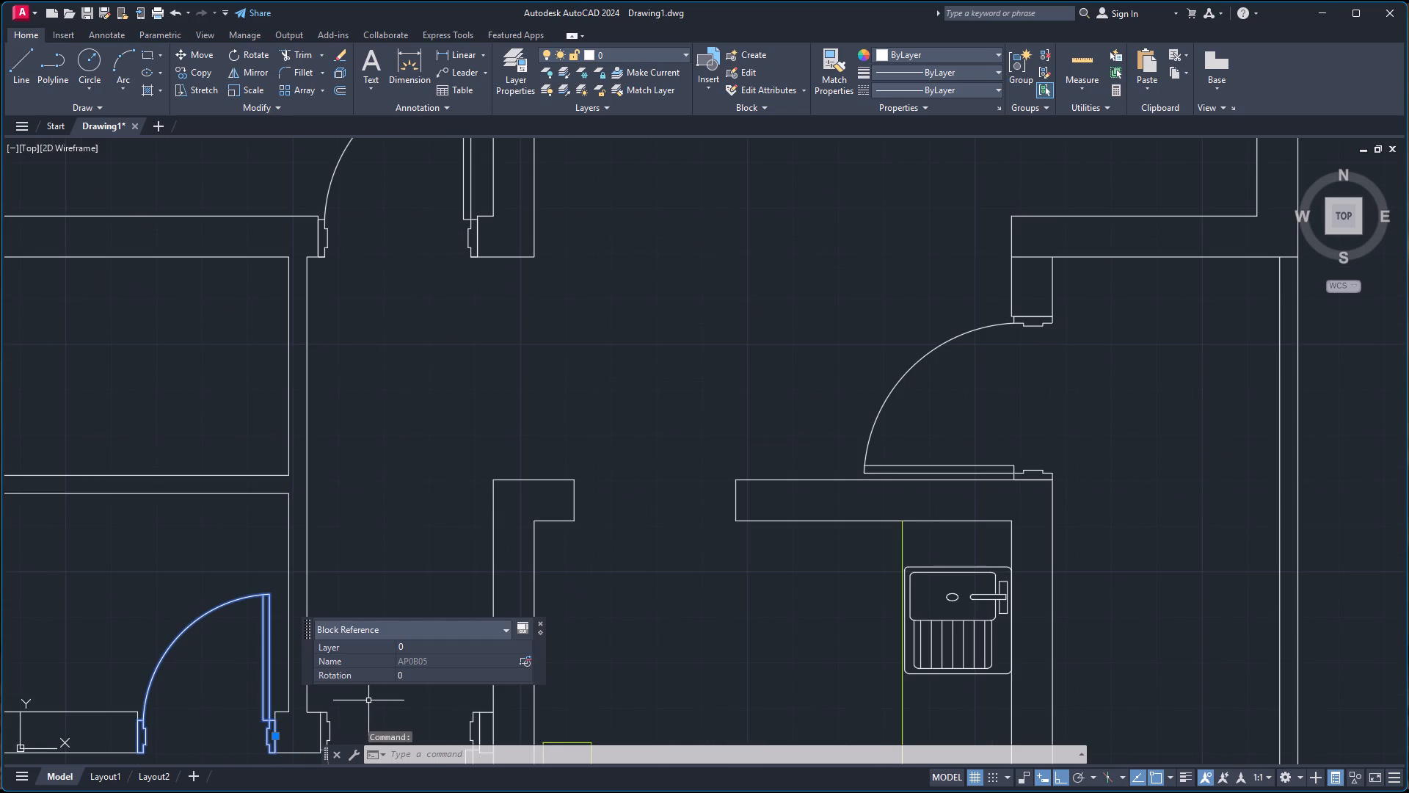
{"action": "type", "text": "mi"}
{"action": "key", "text": "Return"}
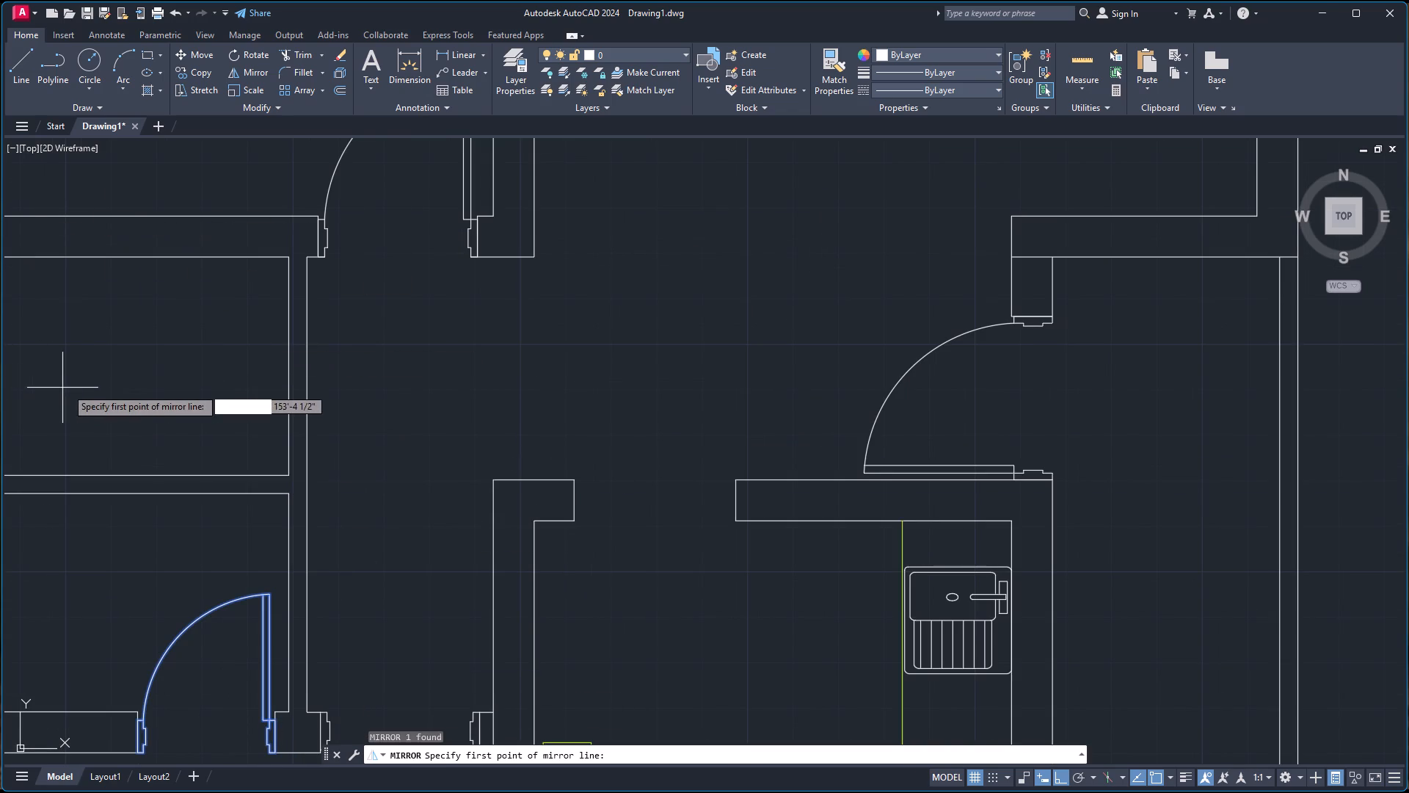
{"action": "left_click", "coordinate": [65, 397]}
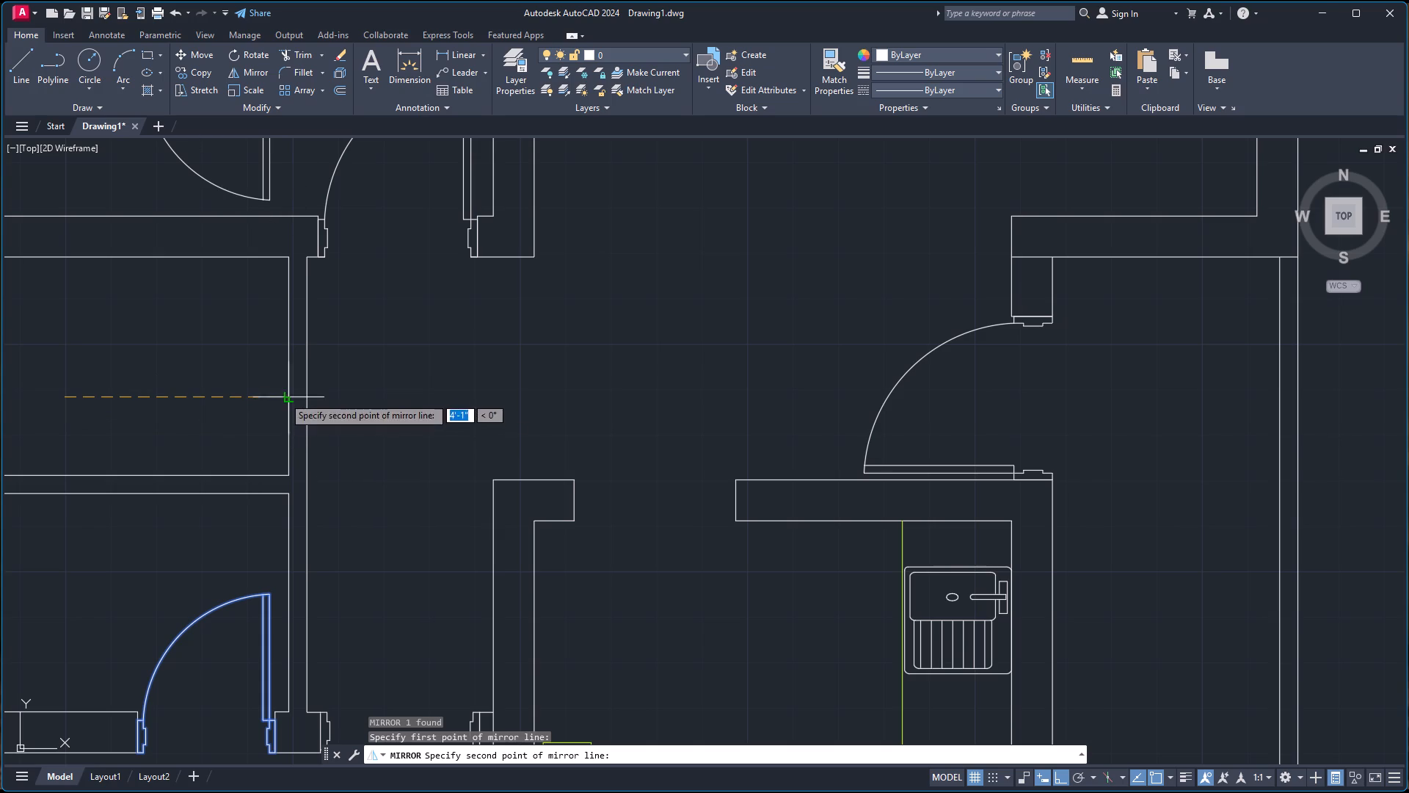
{"action": "left_click", "coordinate": [285, 396]}
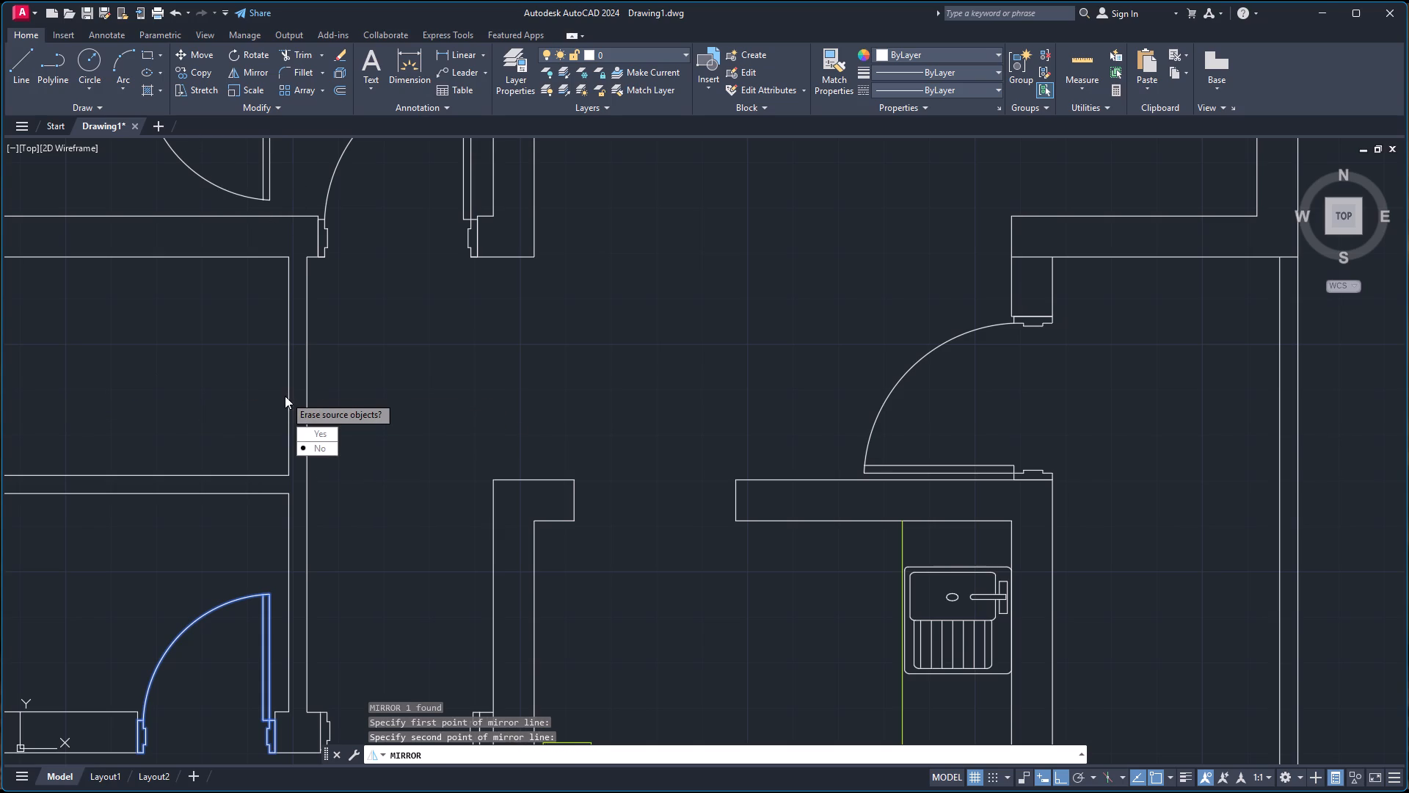
{"action": "left_click_drag", "start_coordinate": [307, 443], "coordinate": [285, 396]}
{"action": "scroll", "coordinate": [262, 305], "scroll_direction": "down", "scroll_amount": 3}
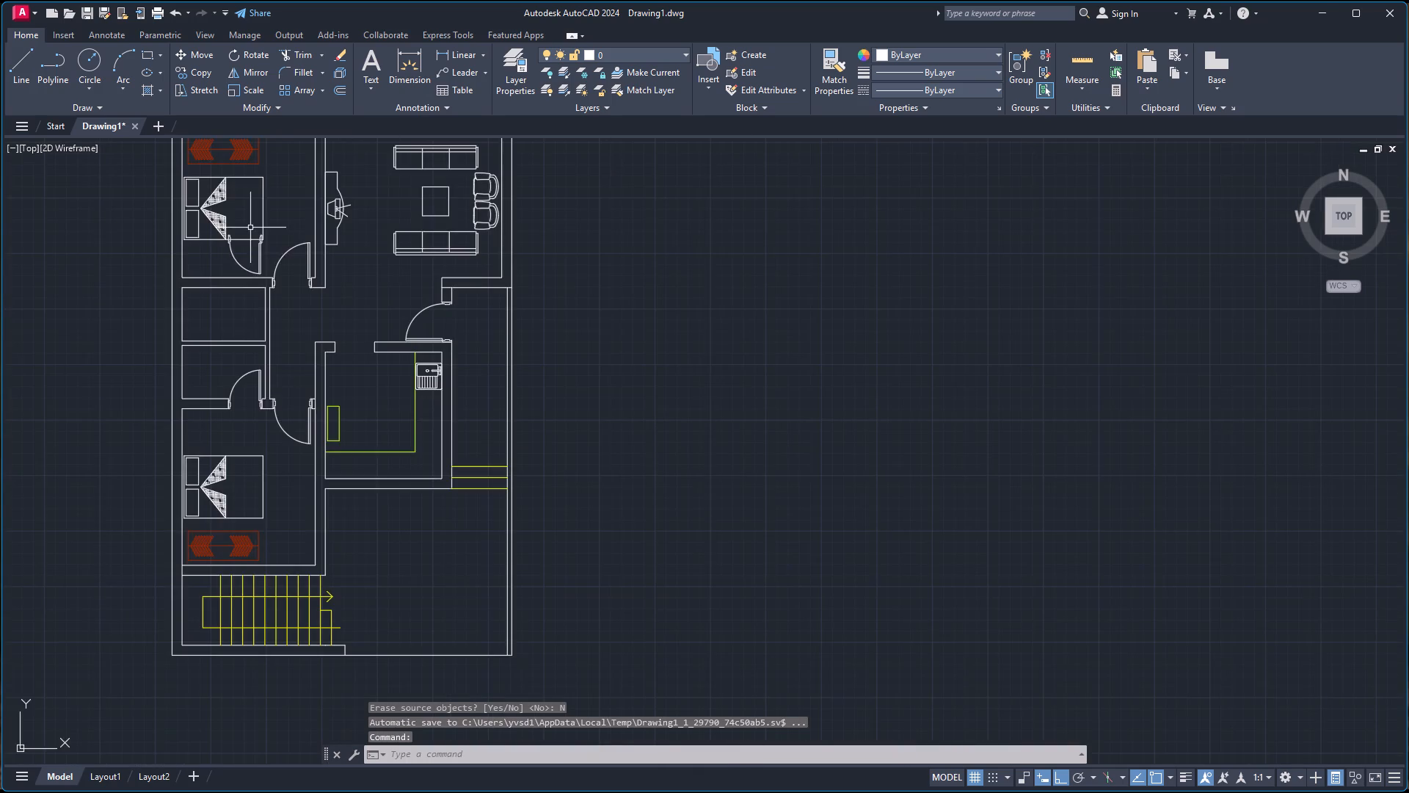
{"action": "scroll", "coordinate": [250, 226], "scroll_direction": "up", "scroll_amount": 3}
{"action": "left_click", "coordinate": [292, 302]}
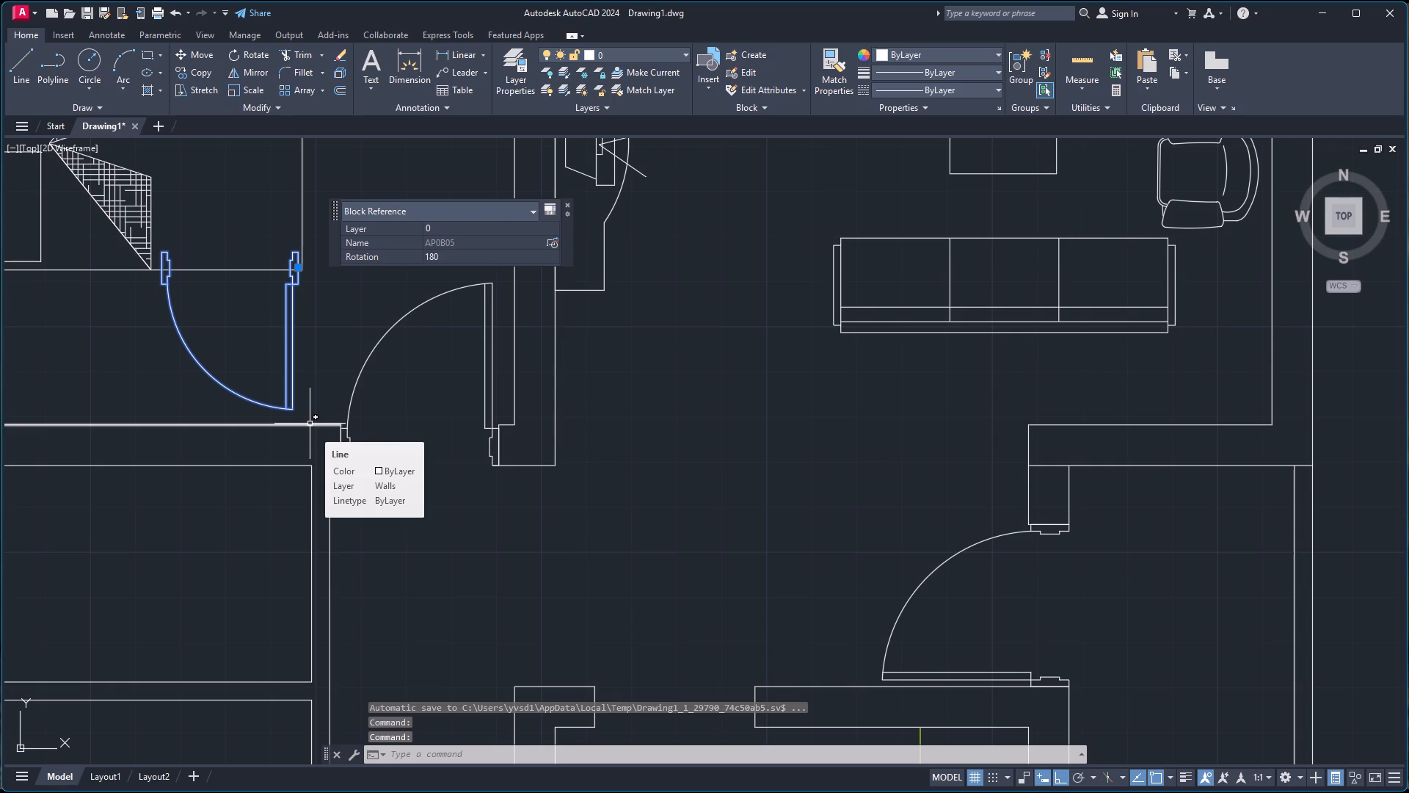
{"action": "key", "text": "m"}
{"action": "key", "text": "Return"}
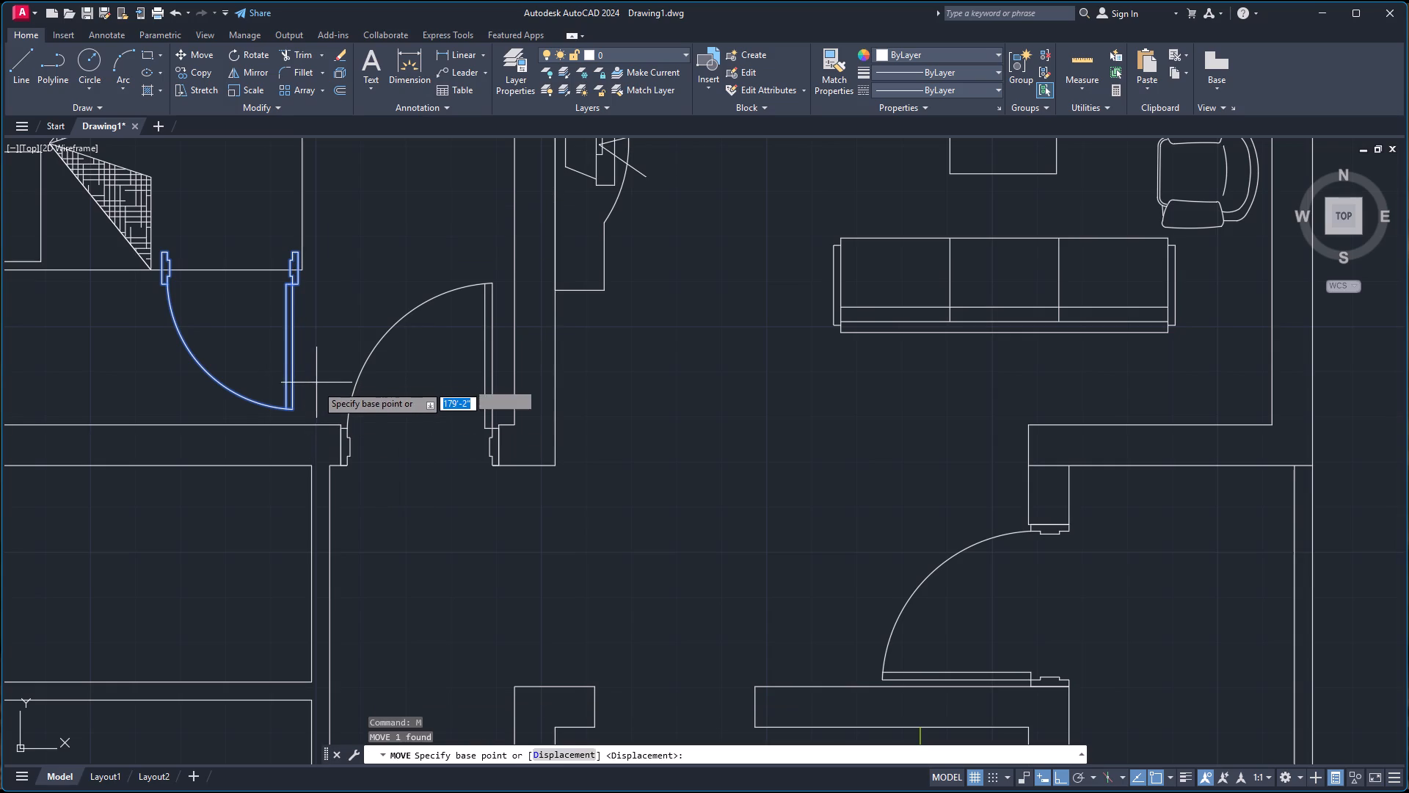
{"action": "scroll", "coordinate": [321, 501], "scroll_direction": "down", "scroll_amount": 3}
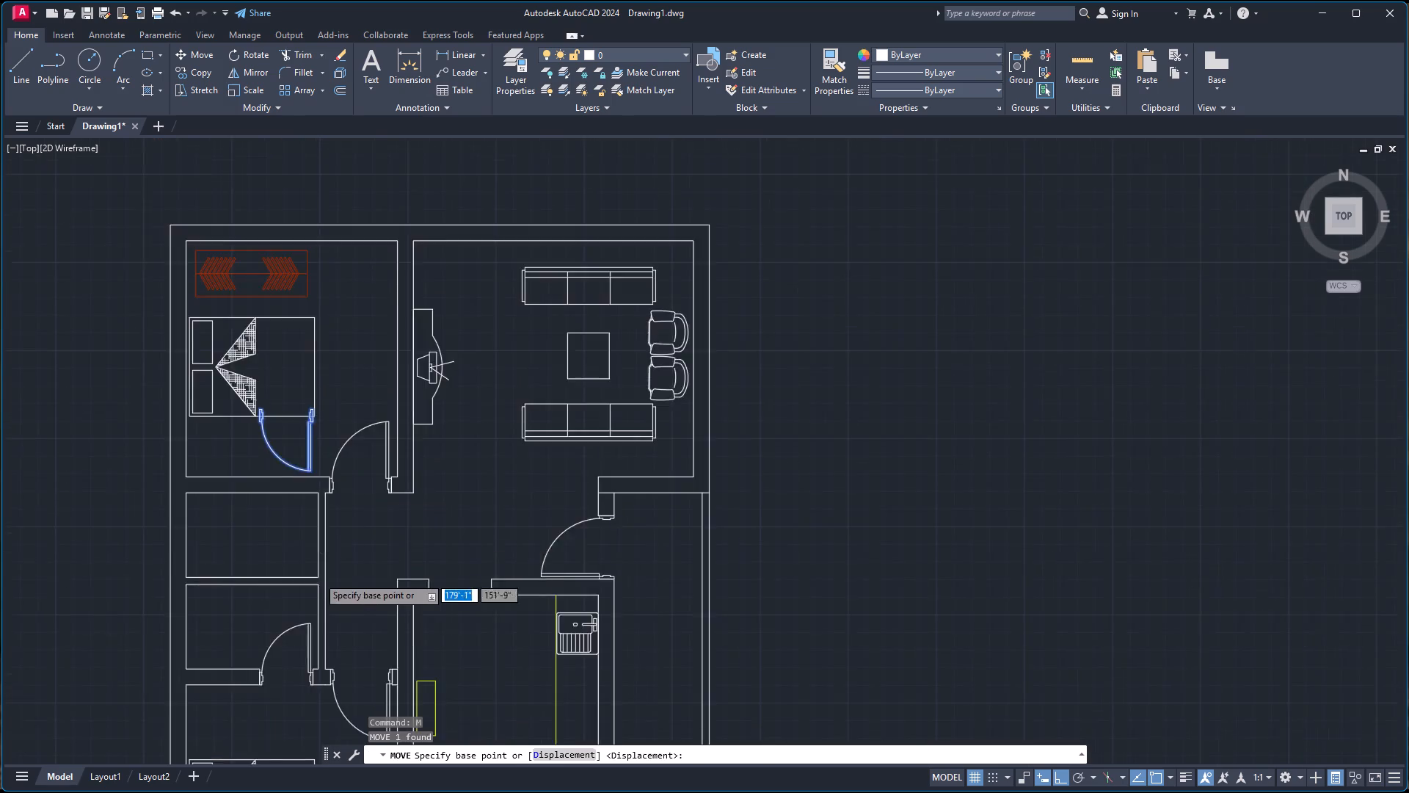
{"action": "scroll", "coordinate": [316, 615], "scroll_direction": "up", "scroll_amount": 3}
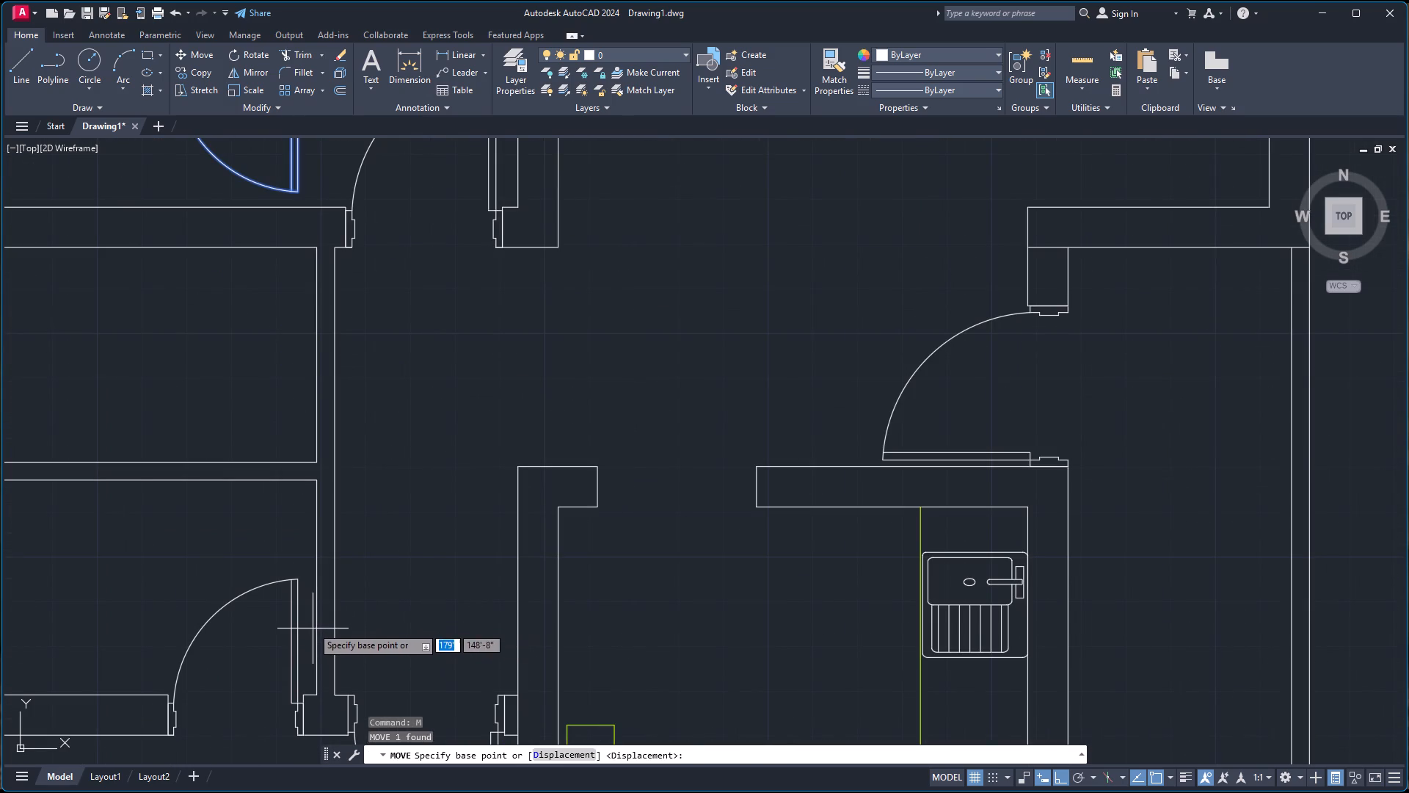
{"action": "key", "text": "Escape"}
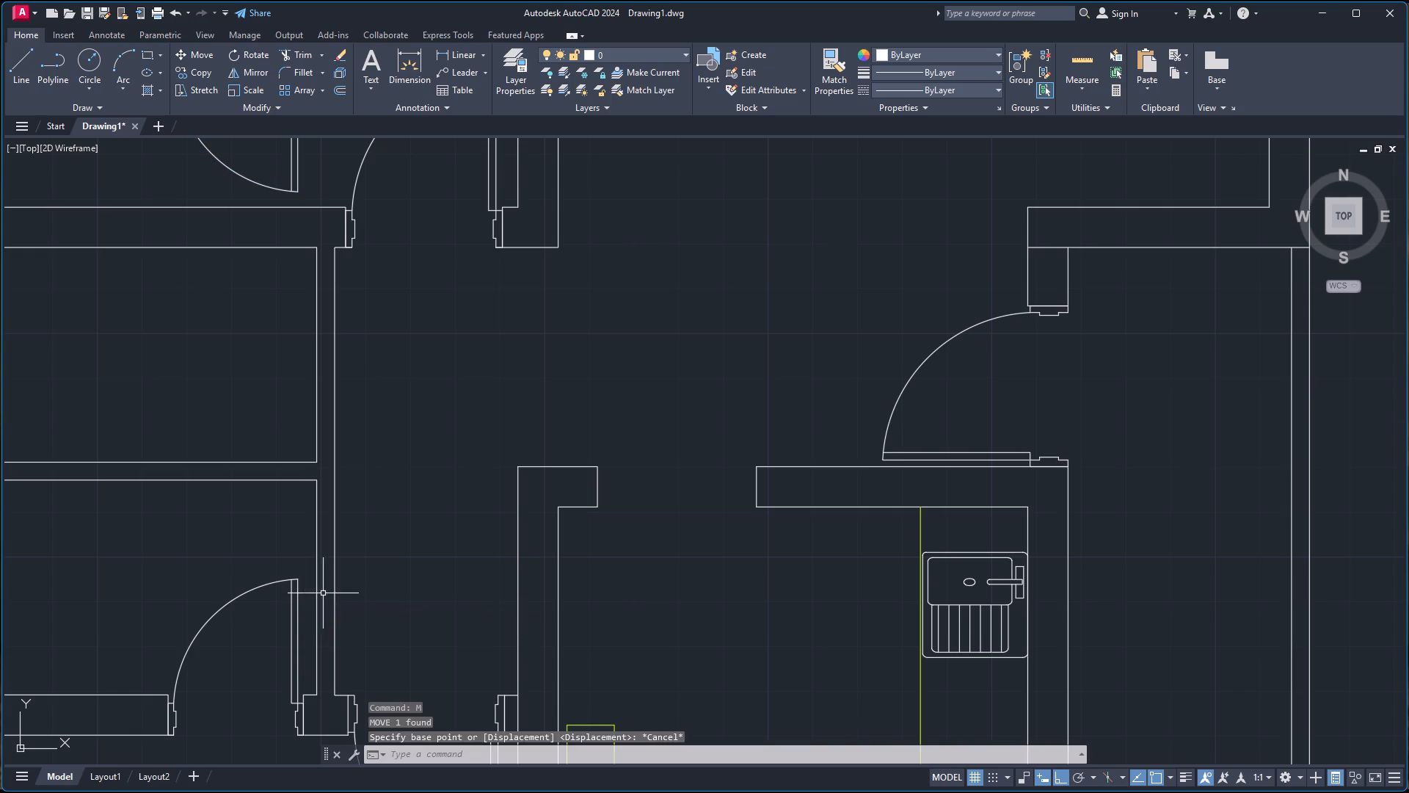
Draw a vertical line across the wall above the upper small room, starting 3 inches west of the room's upper-right inner corner.
{"action": "key", "text": "l"}
{"action": "key", "text": "Return"}
{"action": "scroll", "coordinate": [305, 255], "scroll_direction": "up", "scroll_amount": 1}
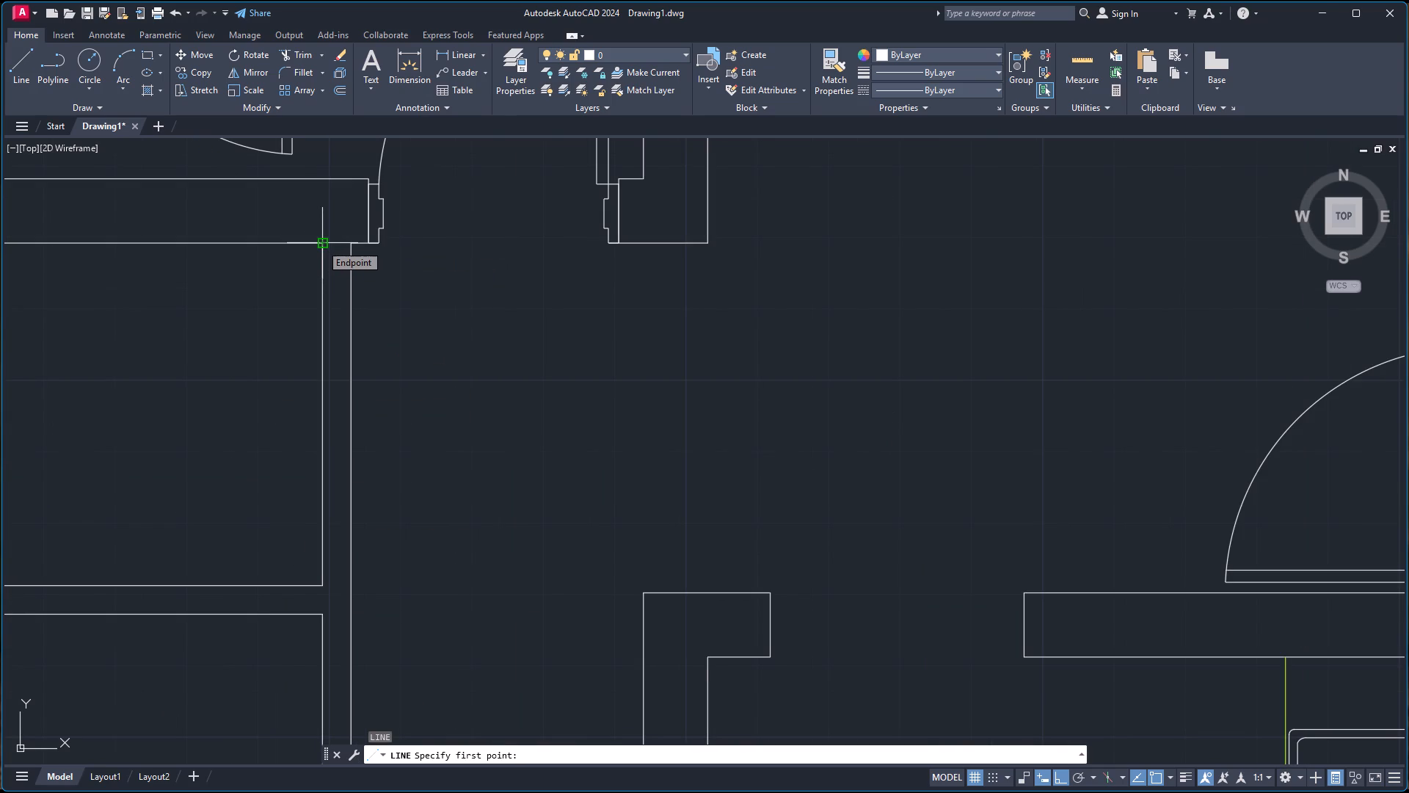
{"action": "key", "text": "t"}
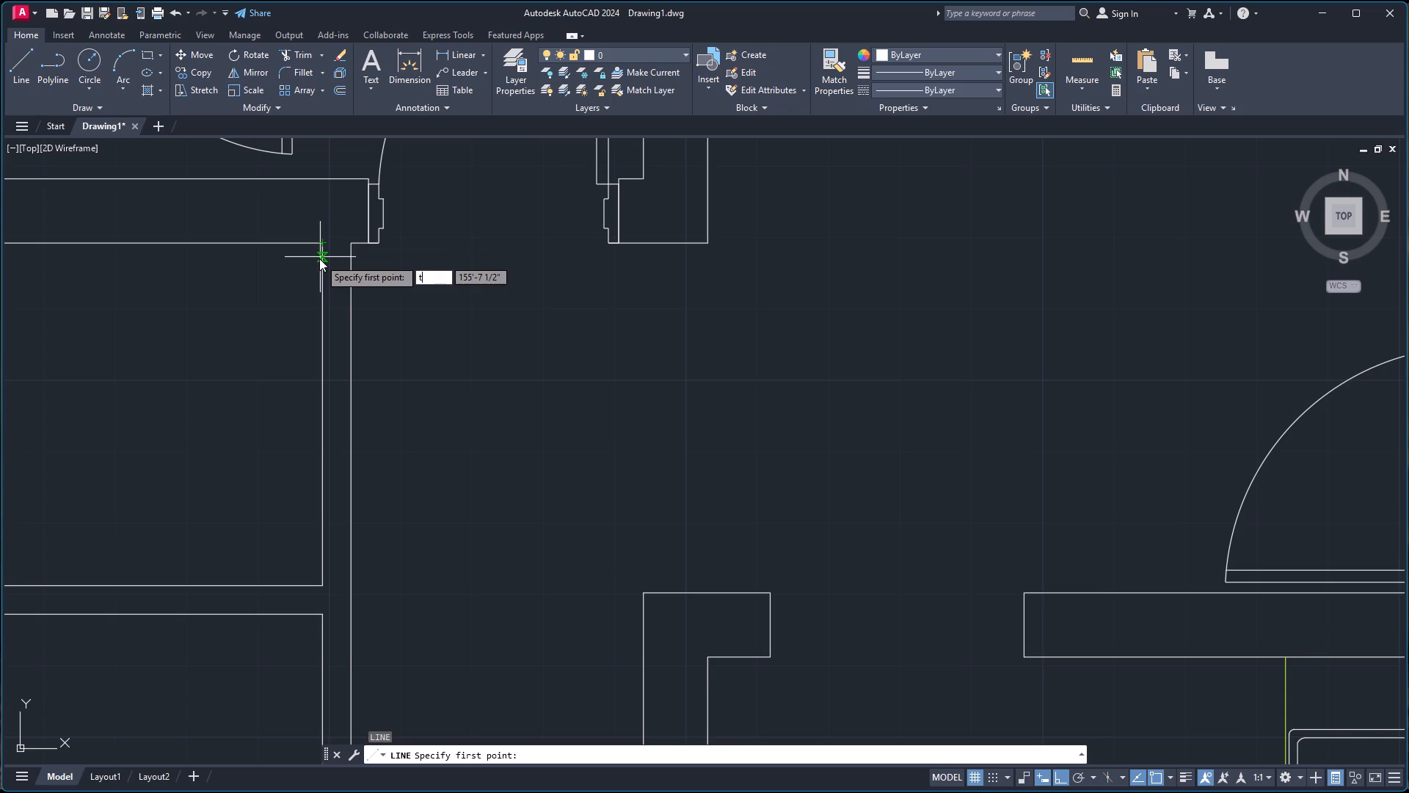
{"action": "key", "text": "k"}
{"action": "key", "text": "Return"}
{"action": "left_click", "coordinate": [321, 242]}
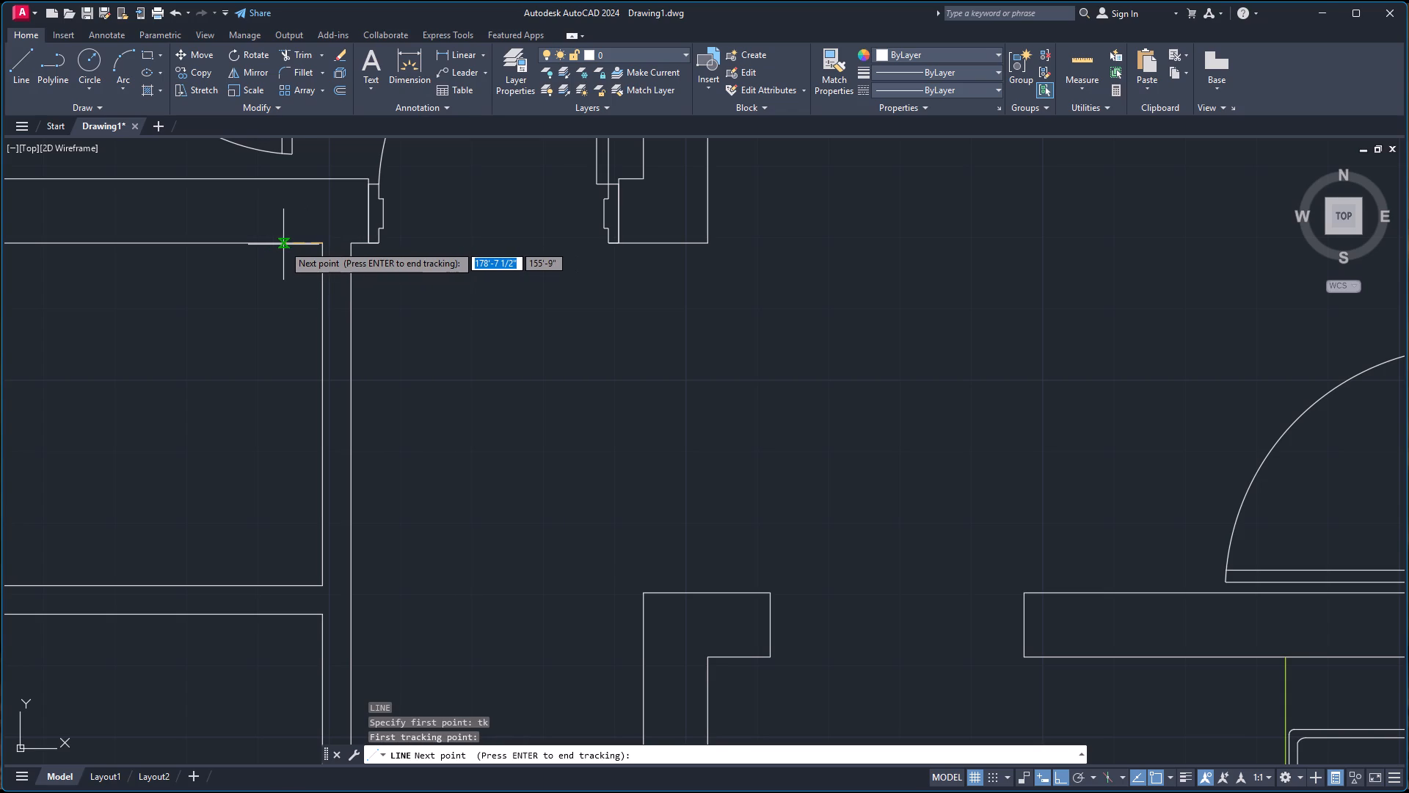
{"action": "key", "text": "3"}
{"action": "key", "text": "Return"}
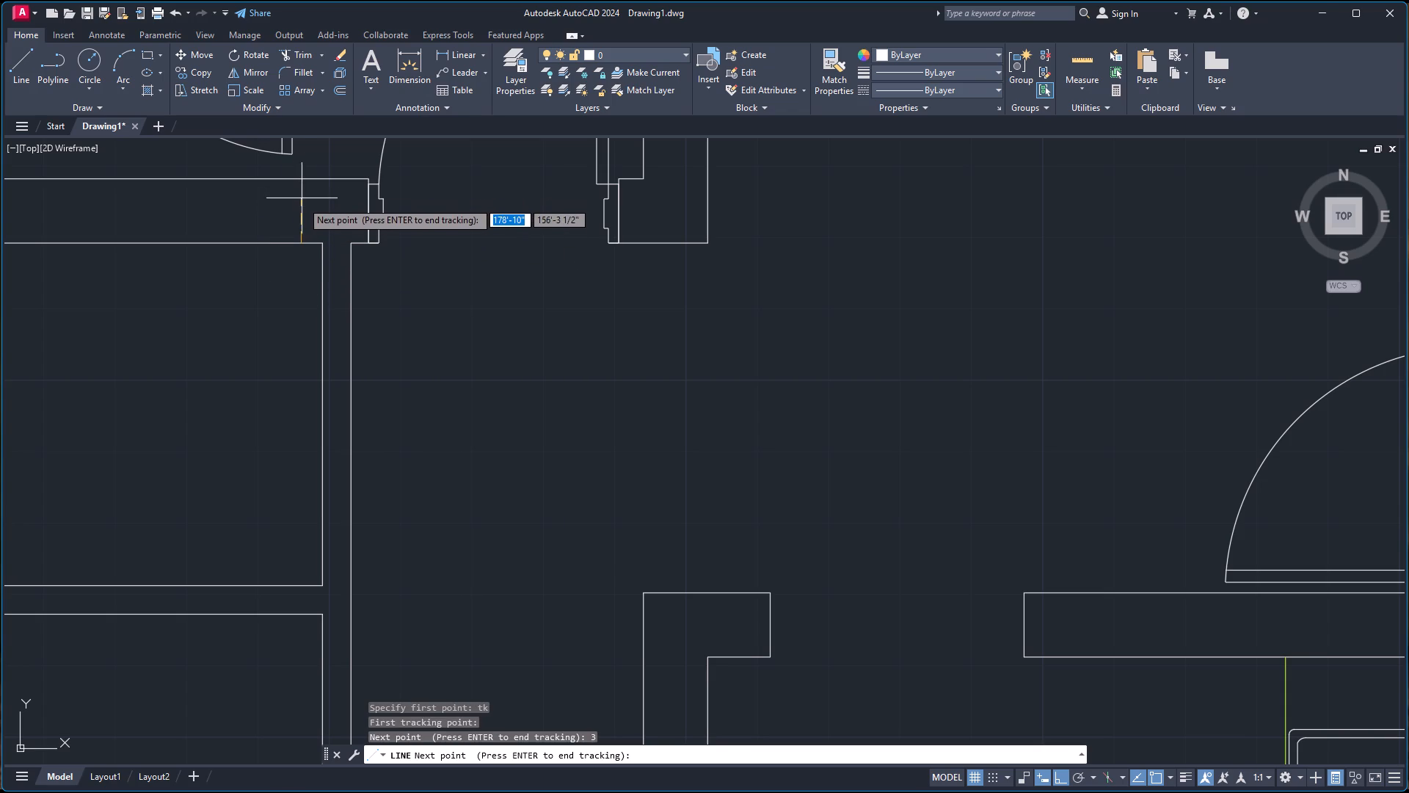
{"action": "key", "text": "Return"}
{"action": "left_click", "coordinate": [305, 178]}
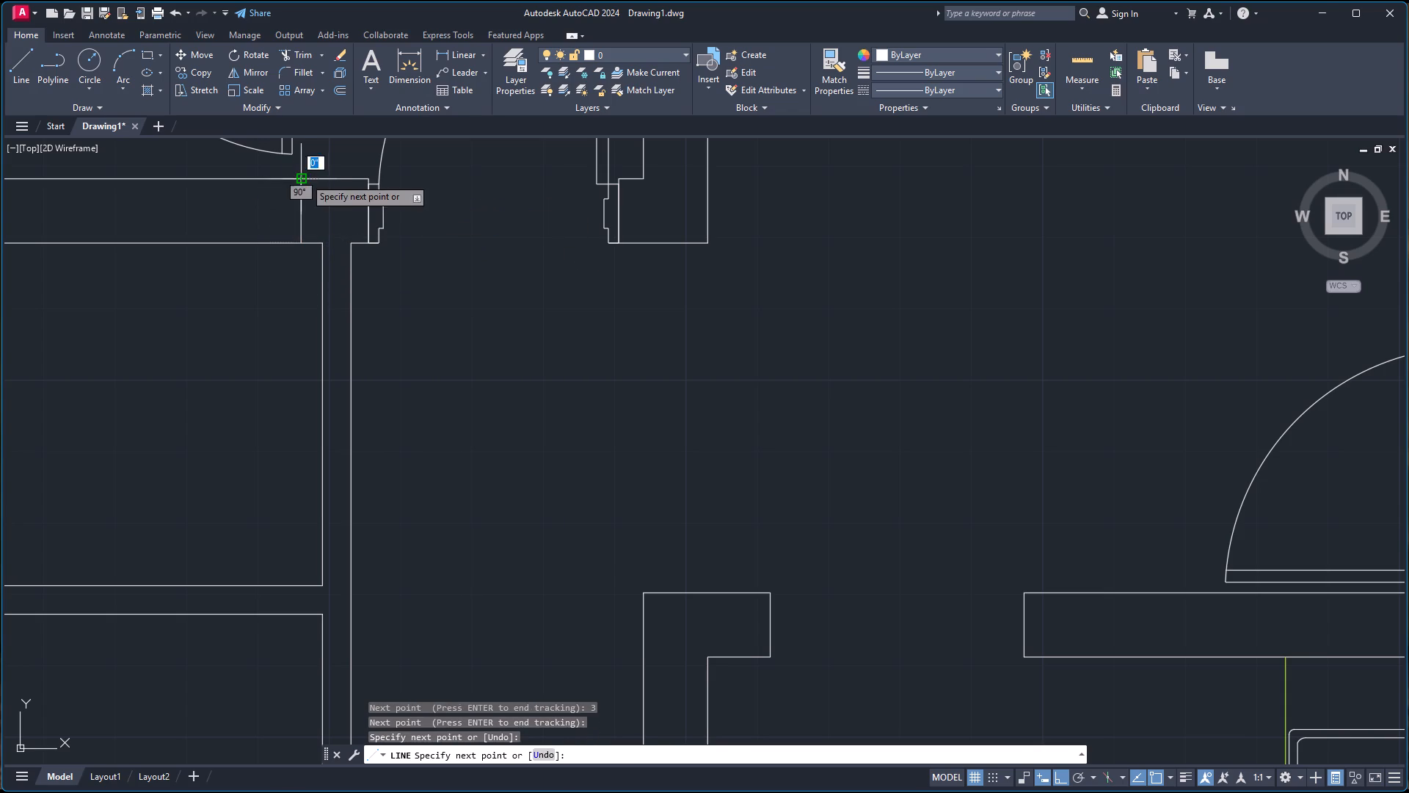
{"action": "key", "text": "space"}
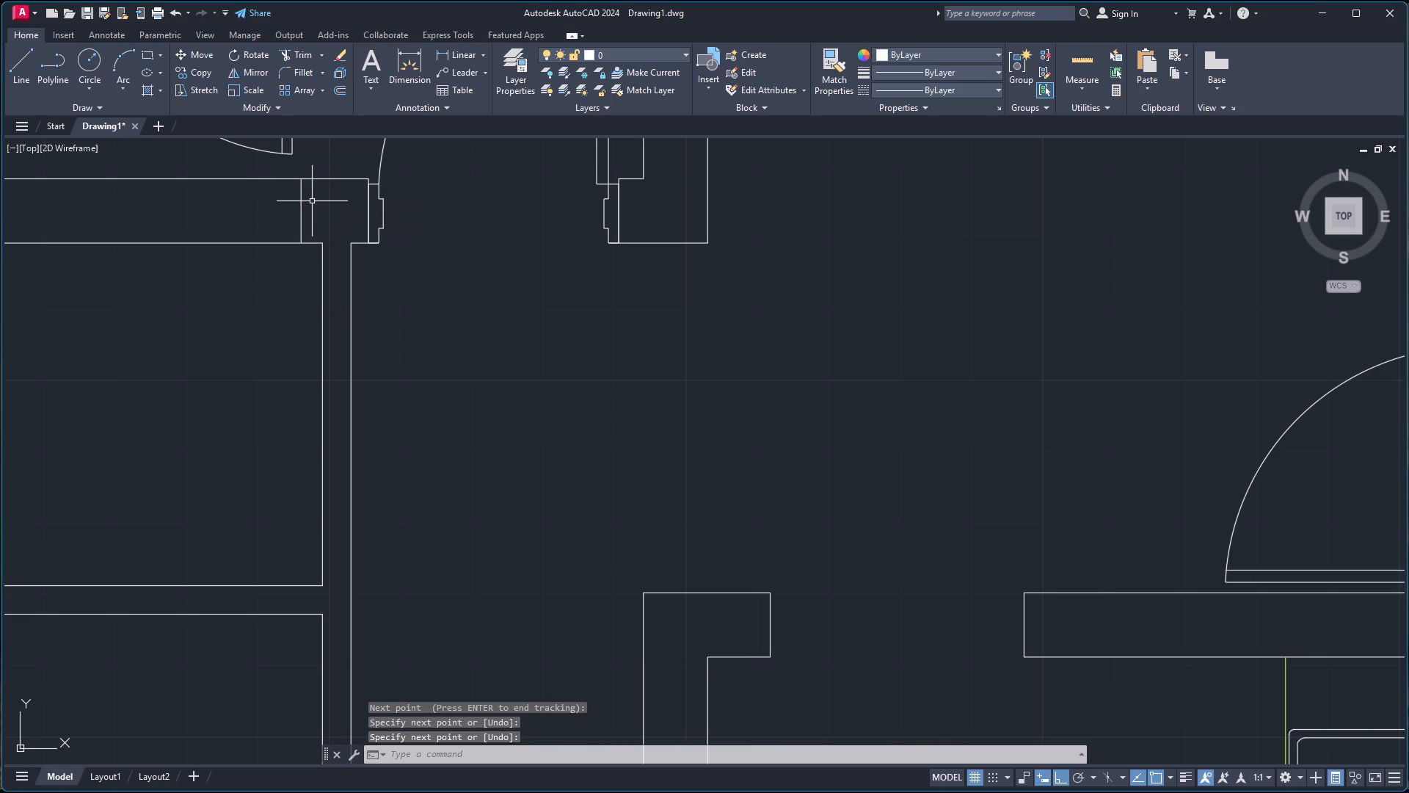
Move the mirrored door block by its upper-right jamb corner to the top end of the new line across the wall.
{"action": "scroll", "coordinate": [312, 192], "scroll_direction": "down", "scroll_amount": 4}
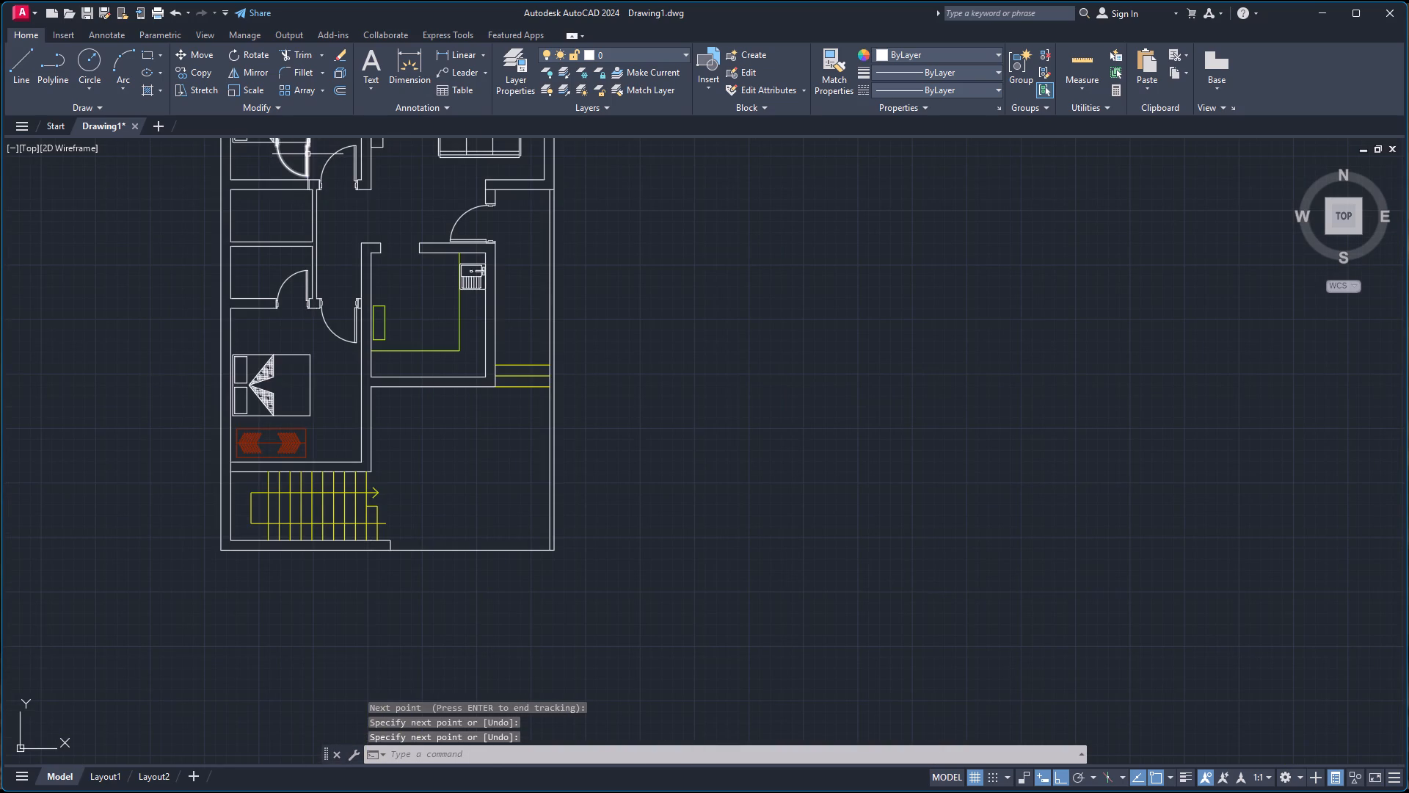
{"action": "left_click", "coordinate": [307, 154]}
{"action": "scroll", "coordinate": [313, 175], "scroll_direction": "down", "scroll_amount": 3}
{"action": "scroll", "coordinate": [315, 153], "scroll_direction": "up", "scroll_amount": 6}
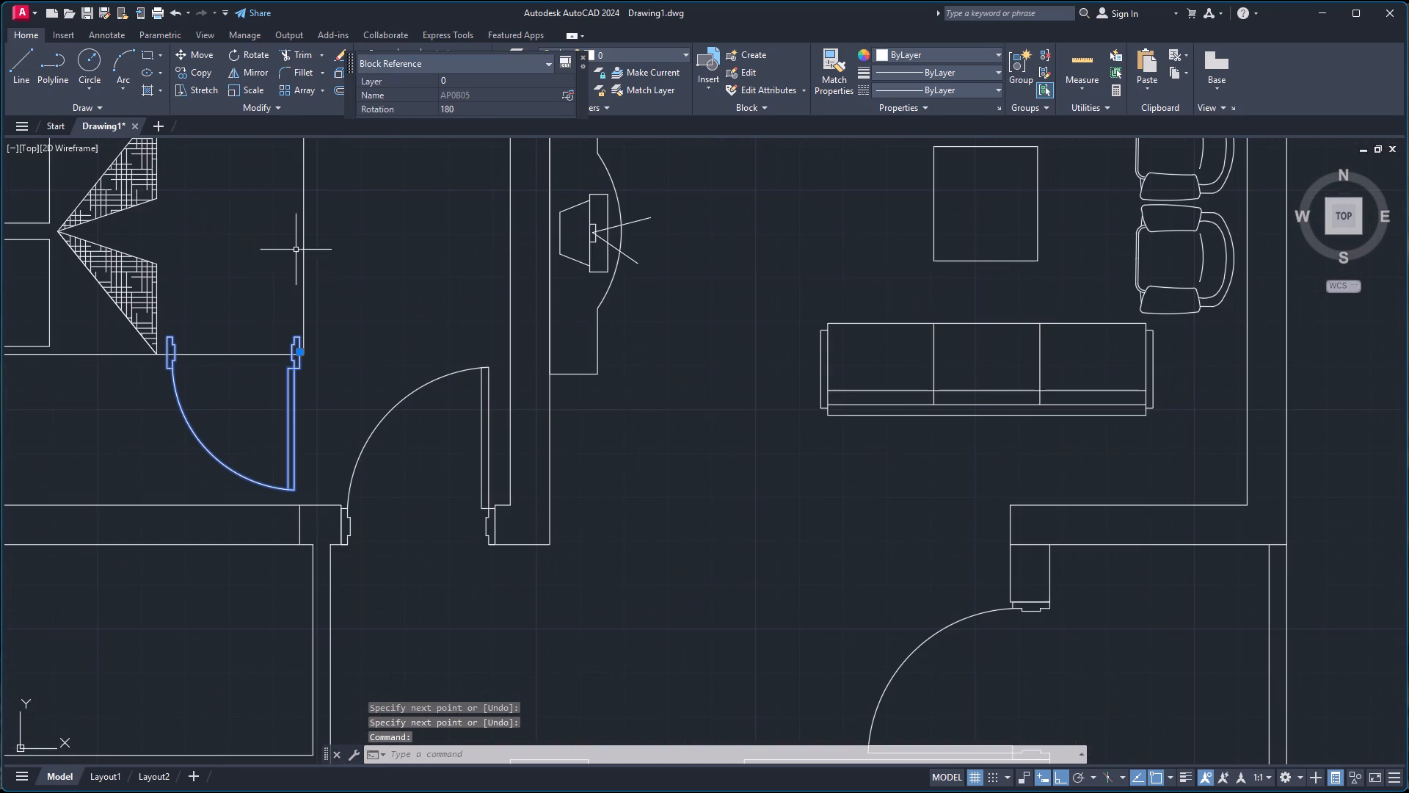
{"action": "scroll", "coordinate": [297, 302], "scroll_direction": "up", "scroll_amount": 1}
{"action": "scroll", "coordinate": [293, 371], "scroll_direction": "up", "scroll_amount": 1}
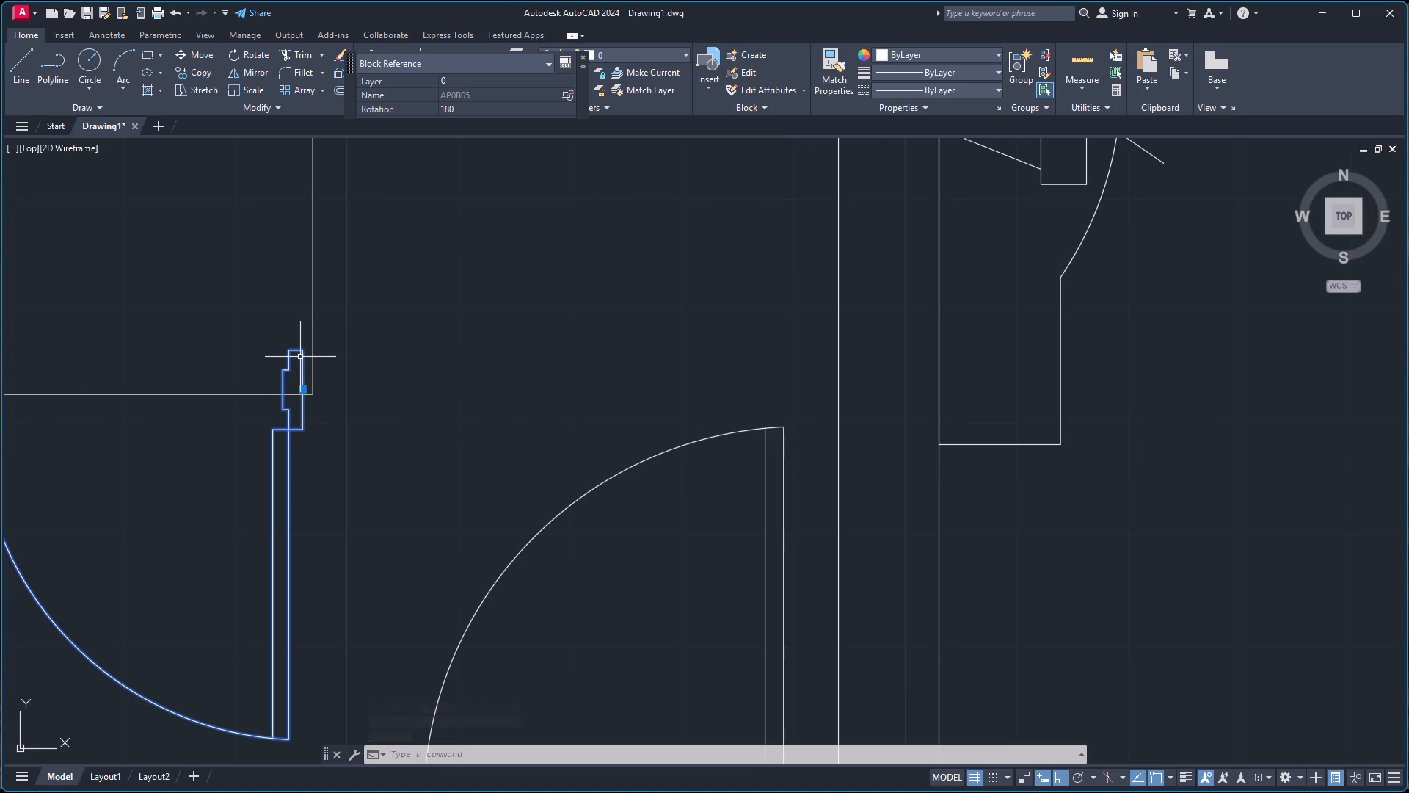
{"action": "key", "text": "m"}
{"action": "key", "text": "Return"}
{"action": "left_click", "coordinate": [301, 349]}
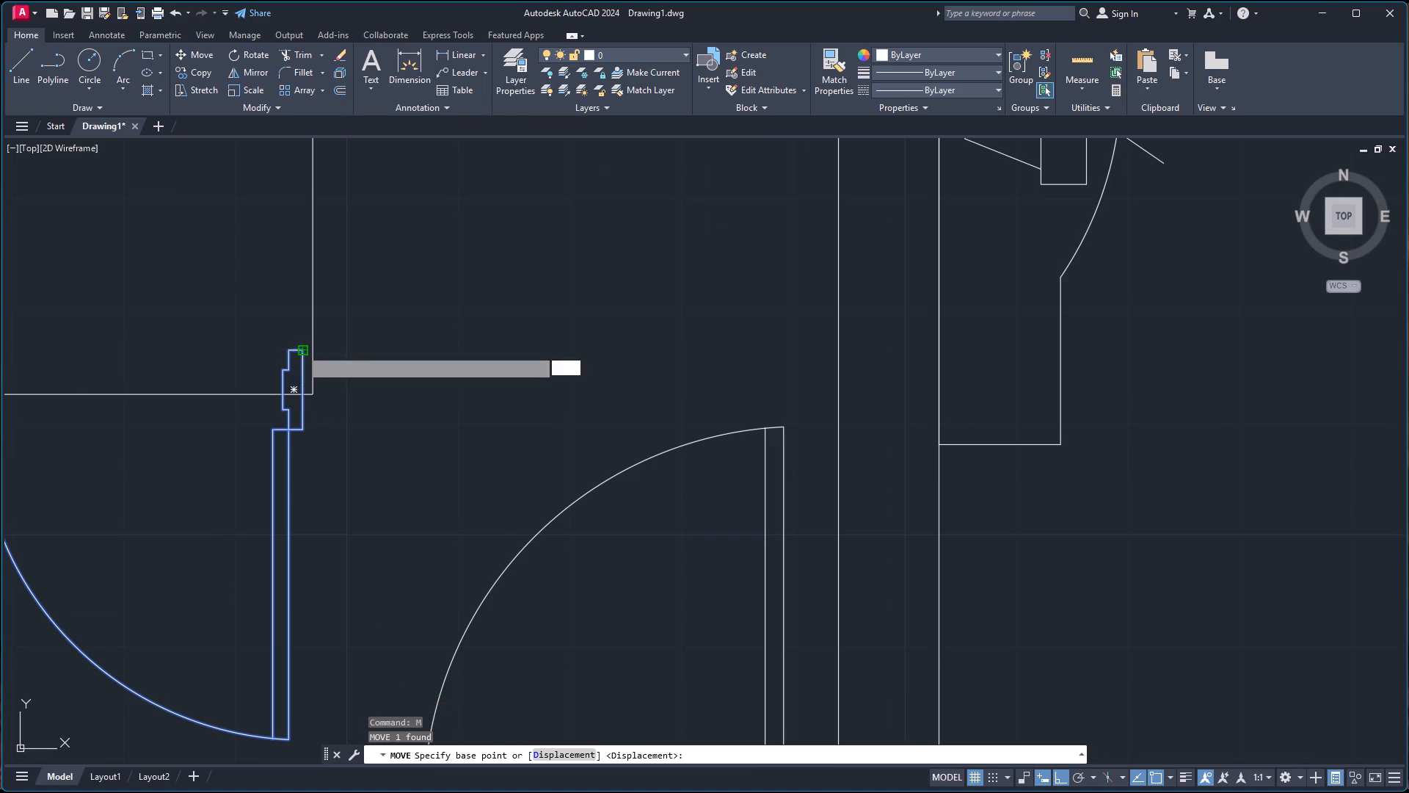
{"action": "scroll", "coordinate": [301, 386], "scroll_direction": "down", "scroll_amount": 3}
{"action": "scroll", "coordinate": [300, 450], "scroll_direction": "down", "scroll_amount": 2}
{"action": "scroll", "coordinate": [291, 472], "scroll_direction": "up", "scroll_amount": 4}
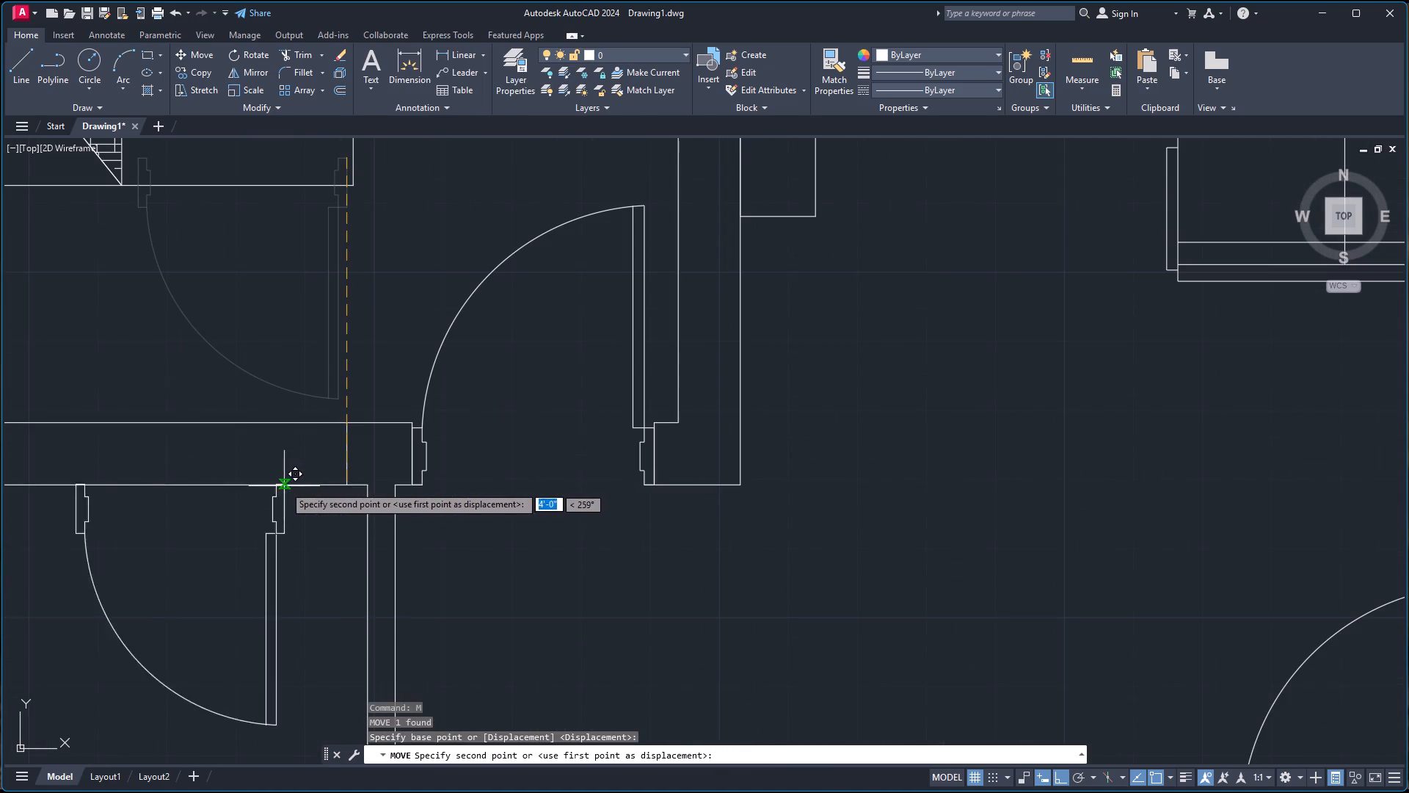
{"action": "scroll", "coordinate": [343, 429], "scroll_direction": "up", "scroll_amount": 3}
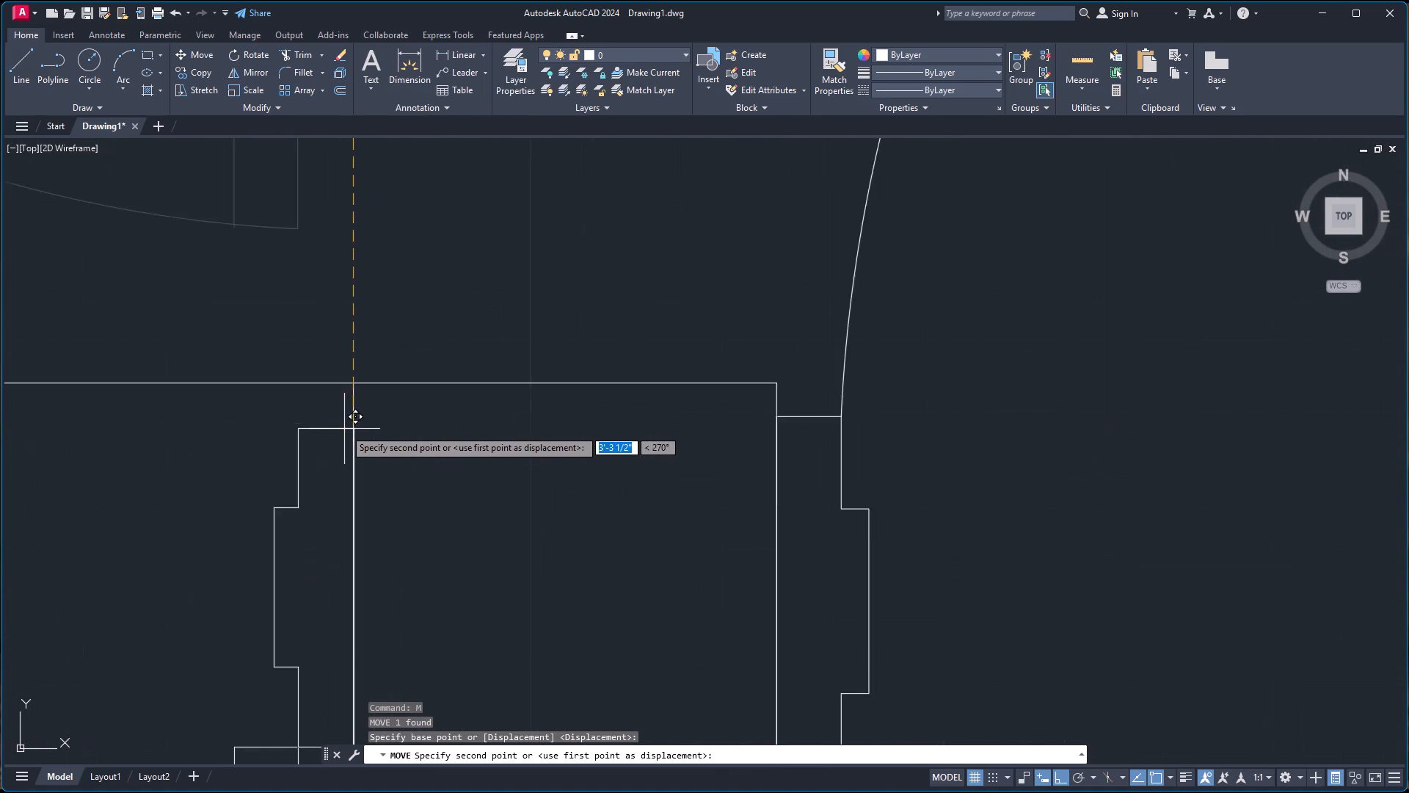
{"action": "scroll", "coordinate": [344, 429], "scroll_direction": "up", "scroll_amount": 2}
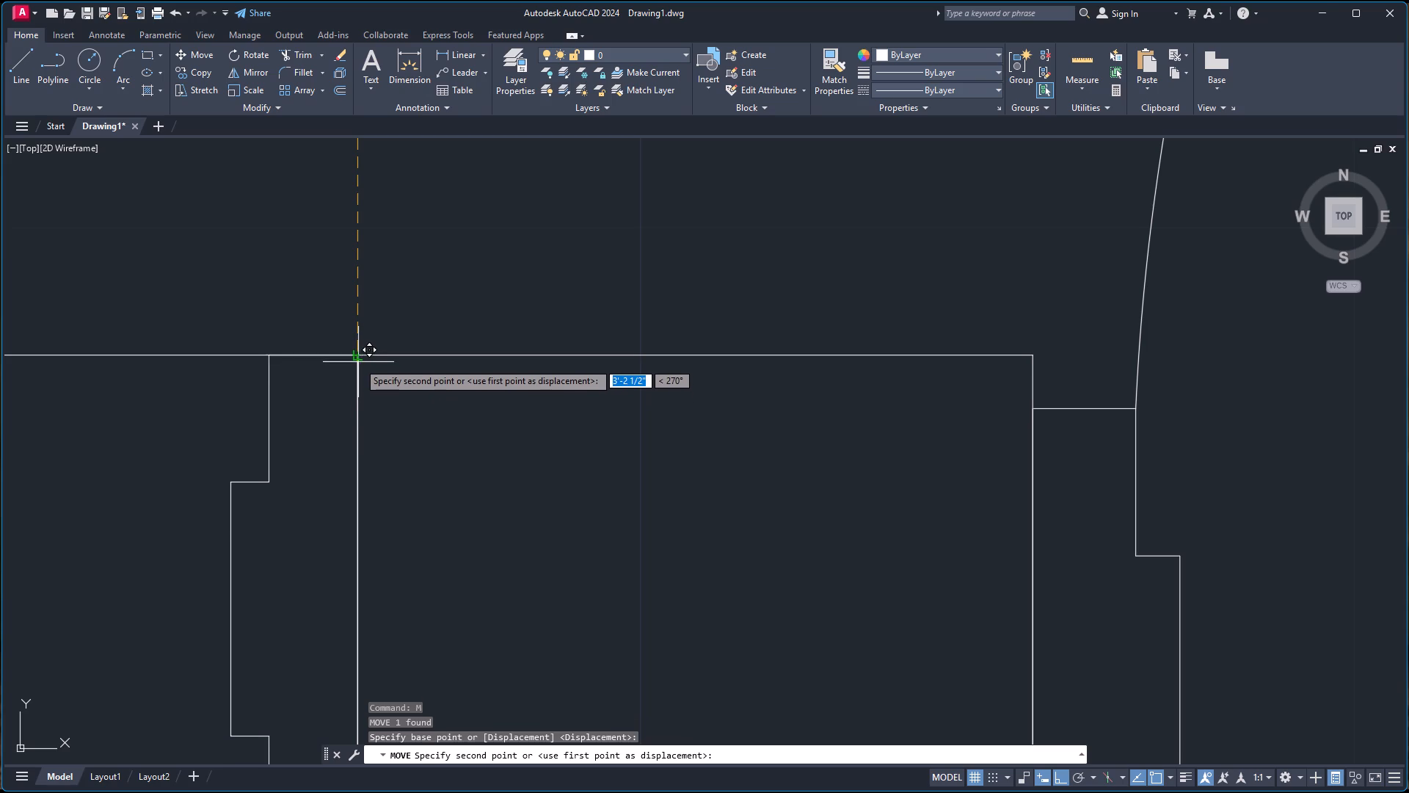
{"action": "left_click", "coordinate": [358, 358]}
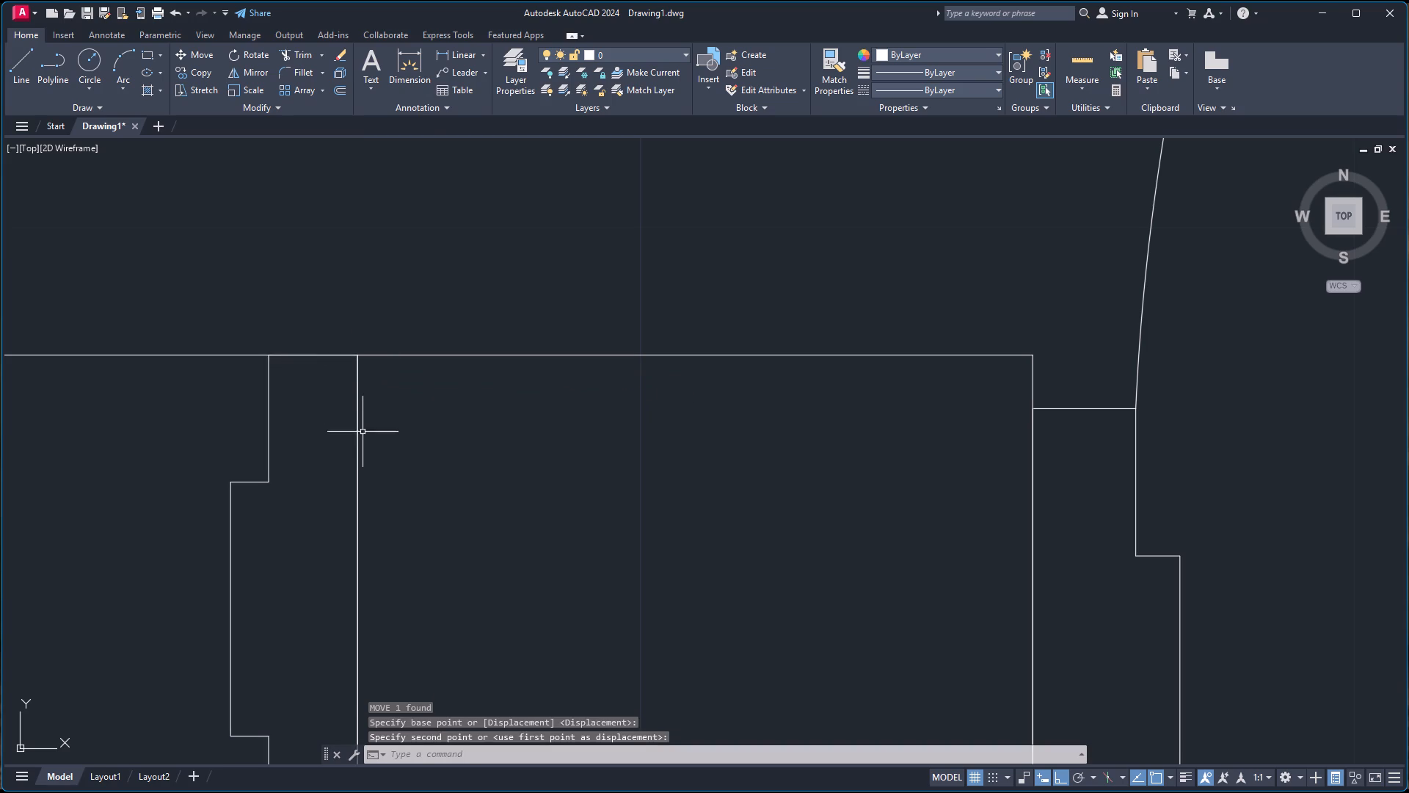
Draw a vertical line from the moved door's upper-left jamb corner to the wall's lower line to close the wall end.
{"action": "scroll", "coordinate": [363, 438], "scroll_direction": "down", "scroll_amount": 3}
{"action": "scroll", "coordinate": [360, 529], "scroll_direction": "down", "scroll_amount": 1}
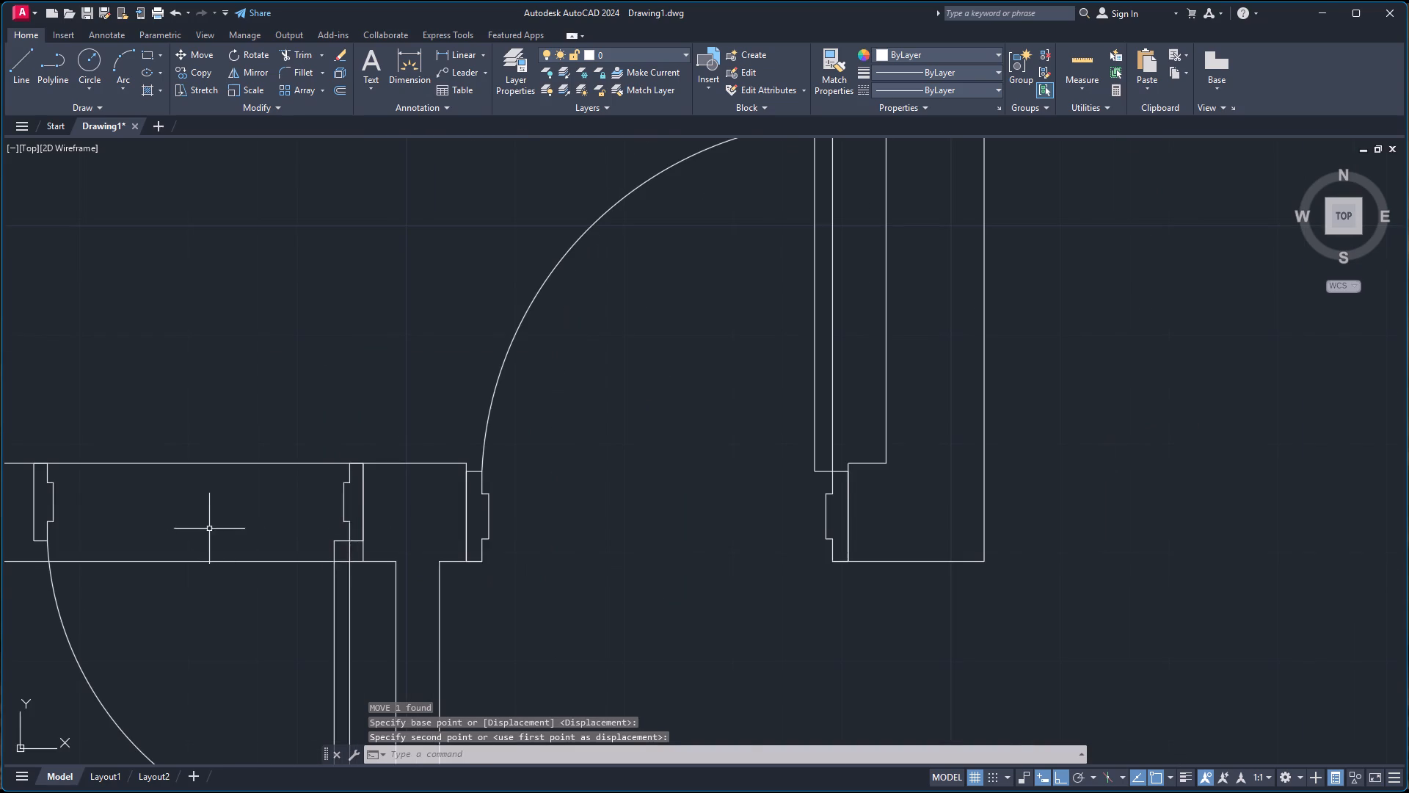
{"action": "scroll", "coordinate": [198, 526], "scroll_direction": "down", "scroll_amount": 1}
{"action": "scroll", "coordinate": [39, 533], "scroll_direction": "down", "scroll_amount": 1}
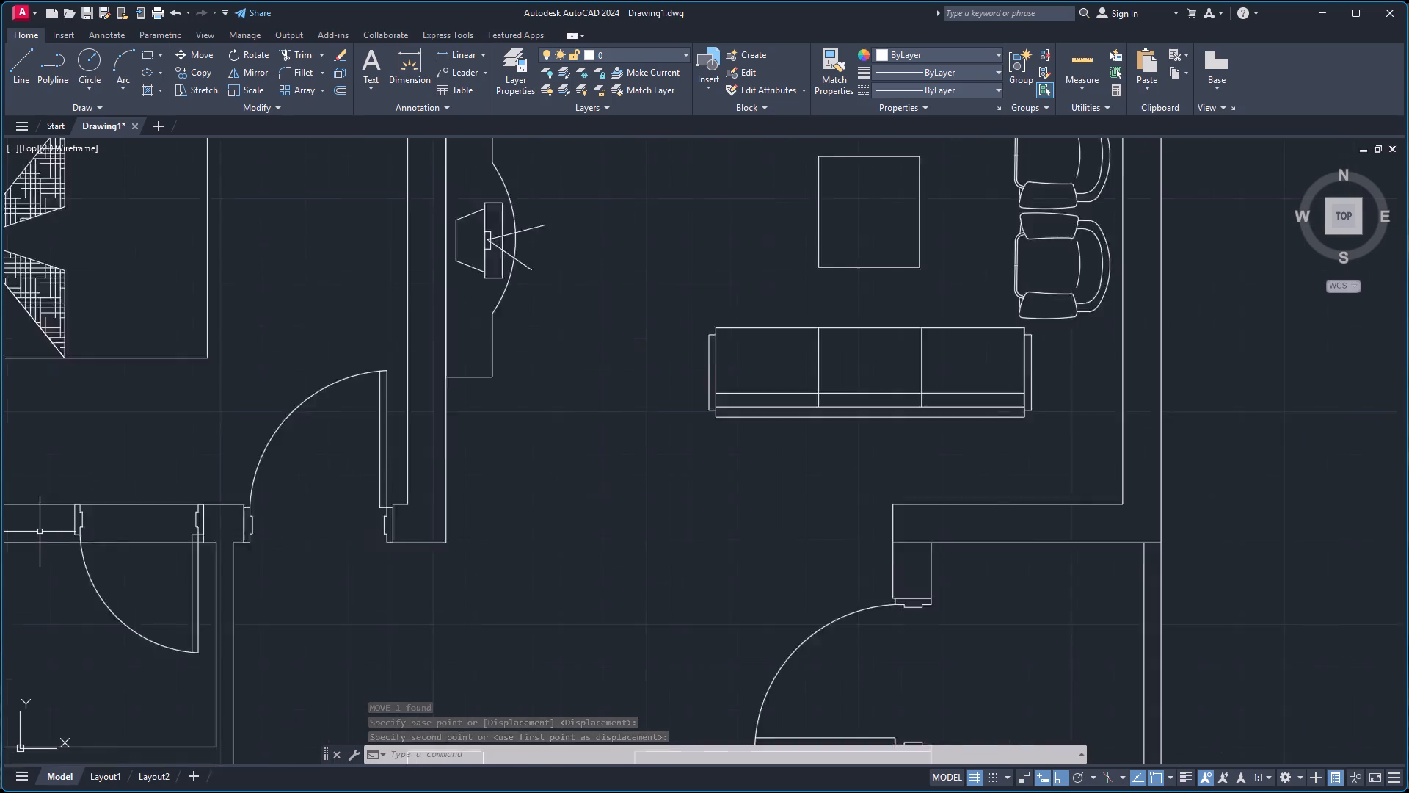
{"action": "scroll", "coordinate": [40, 532], "scroll_direction": "down", "scroll_amount": 1}
{"action": "scroll", "coordinate": [44, 507], "scroll_direction": "up", "scroll_amount": 5}
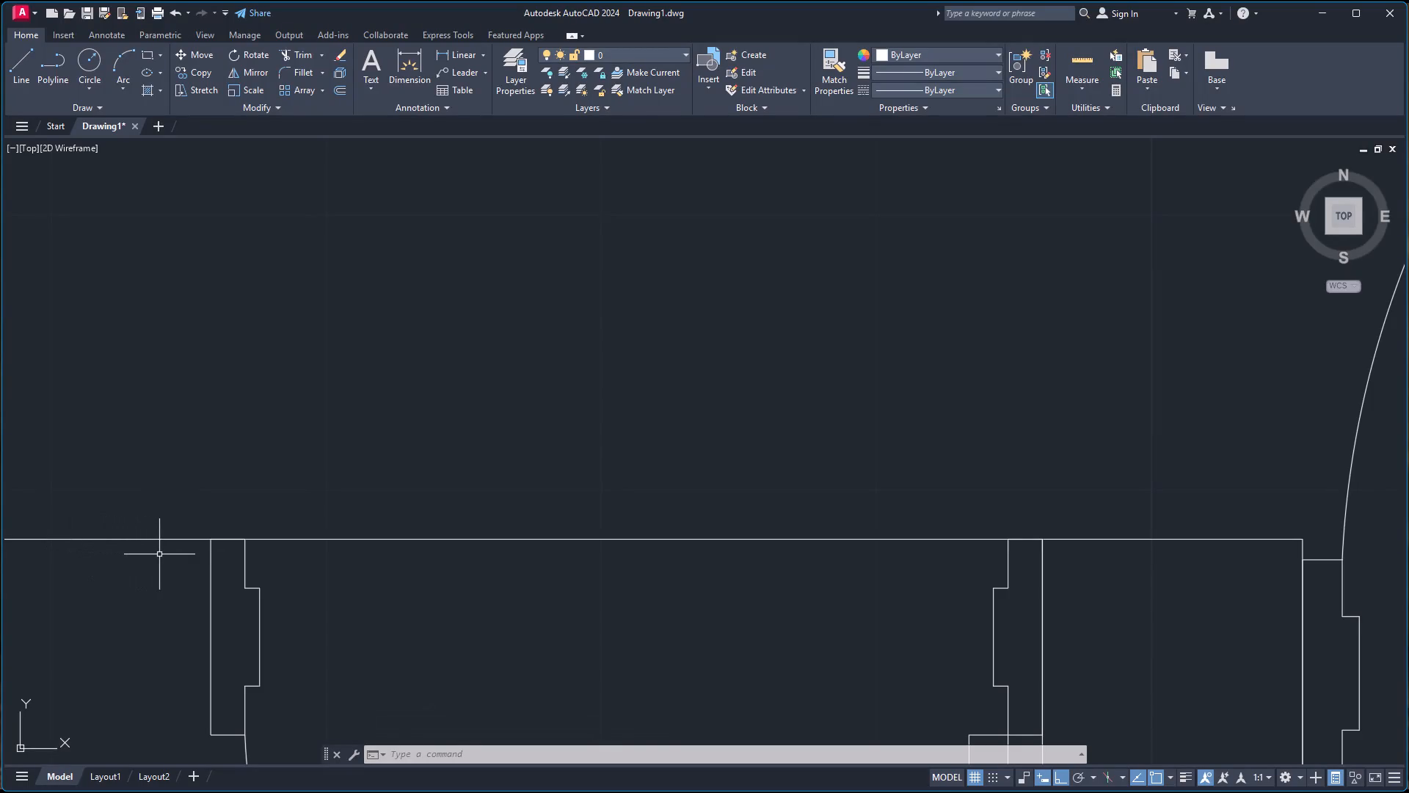
{"action": "key", "text": "t"}
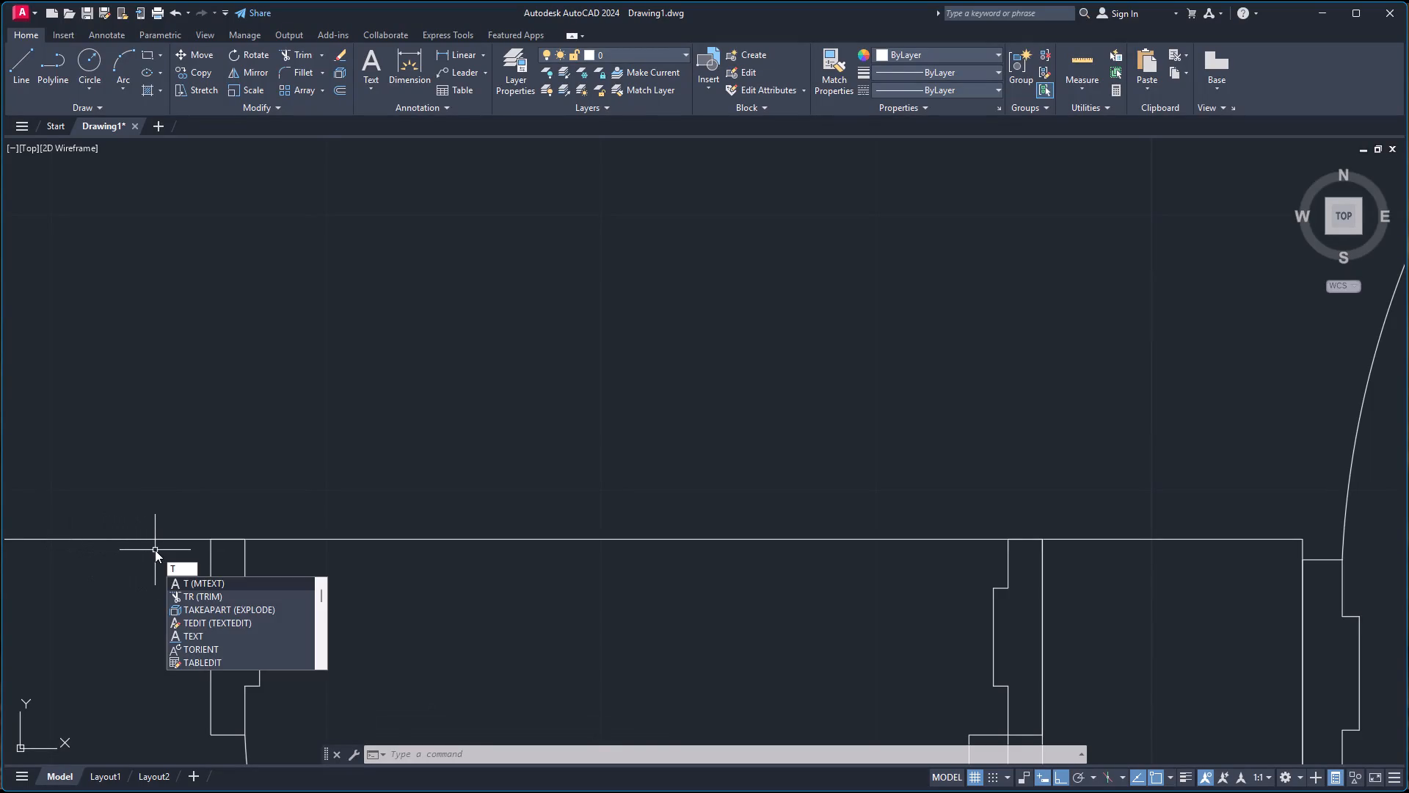
{"action": "key", "text": "BackSpace"}
{"action": "key", "text": "l"}
{"action": "key", "text": "Return"}
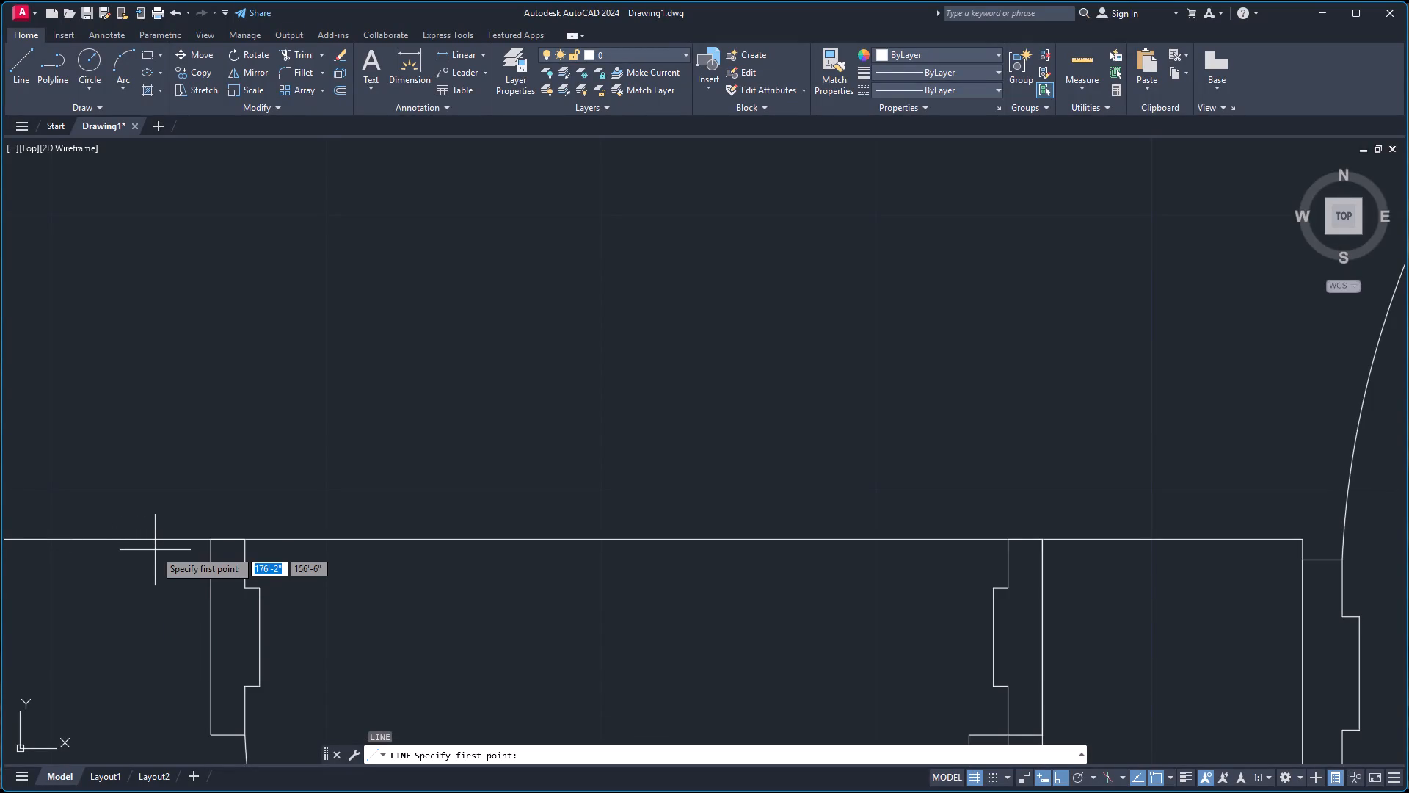
{"action": "left_click", "coordinate": [210, 540]}
{"action": "scroll", "coordinate": [204, 604], "scroll_direction": "down", "scroll_amount": 4}
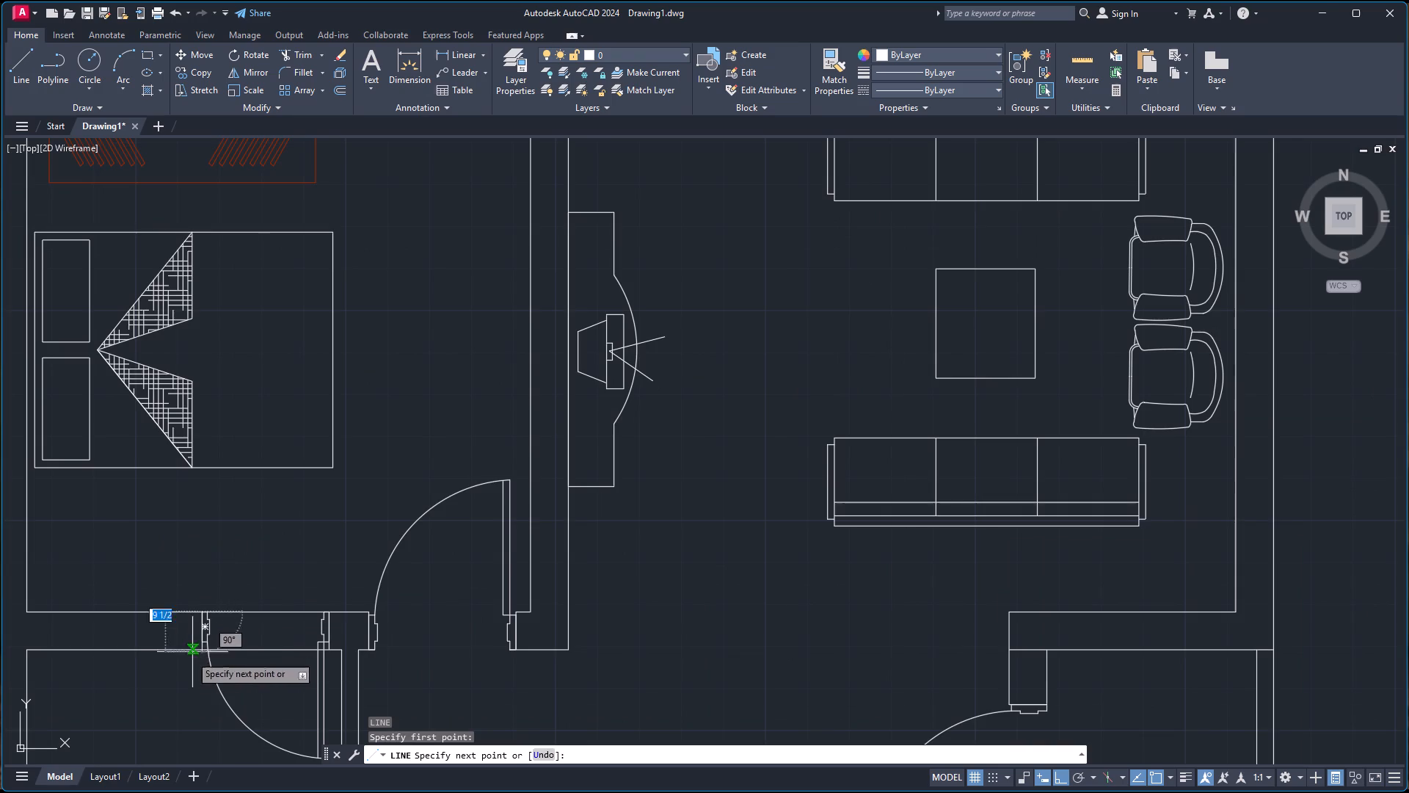
{"action": "scroll", "coordinate": [186, 662], "scroll_direction": "up", "scroll_amount": 4}
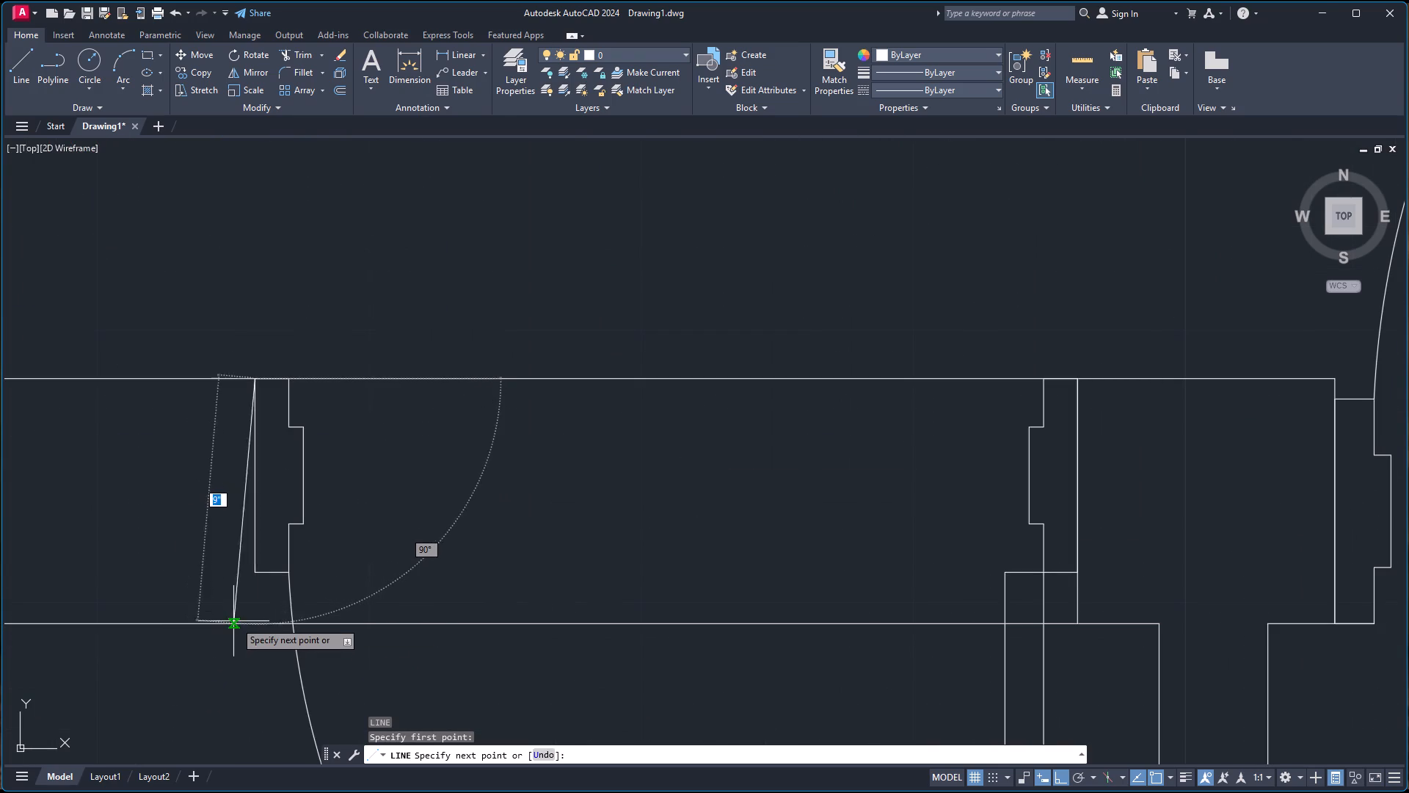
{"action": "left_click", "coordinate": [251, 623]}
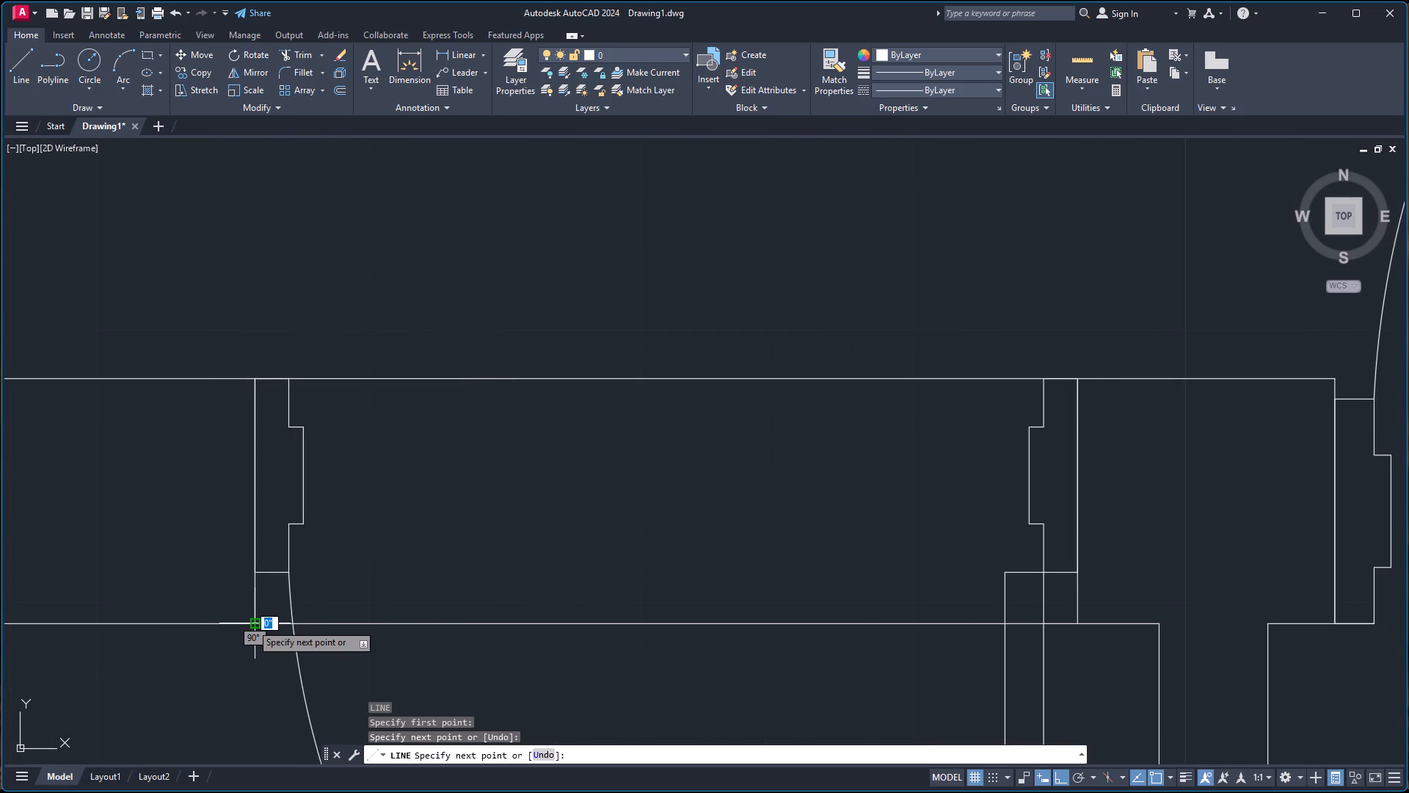
{"action": "key", "text": "space"}
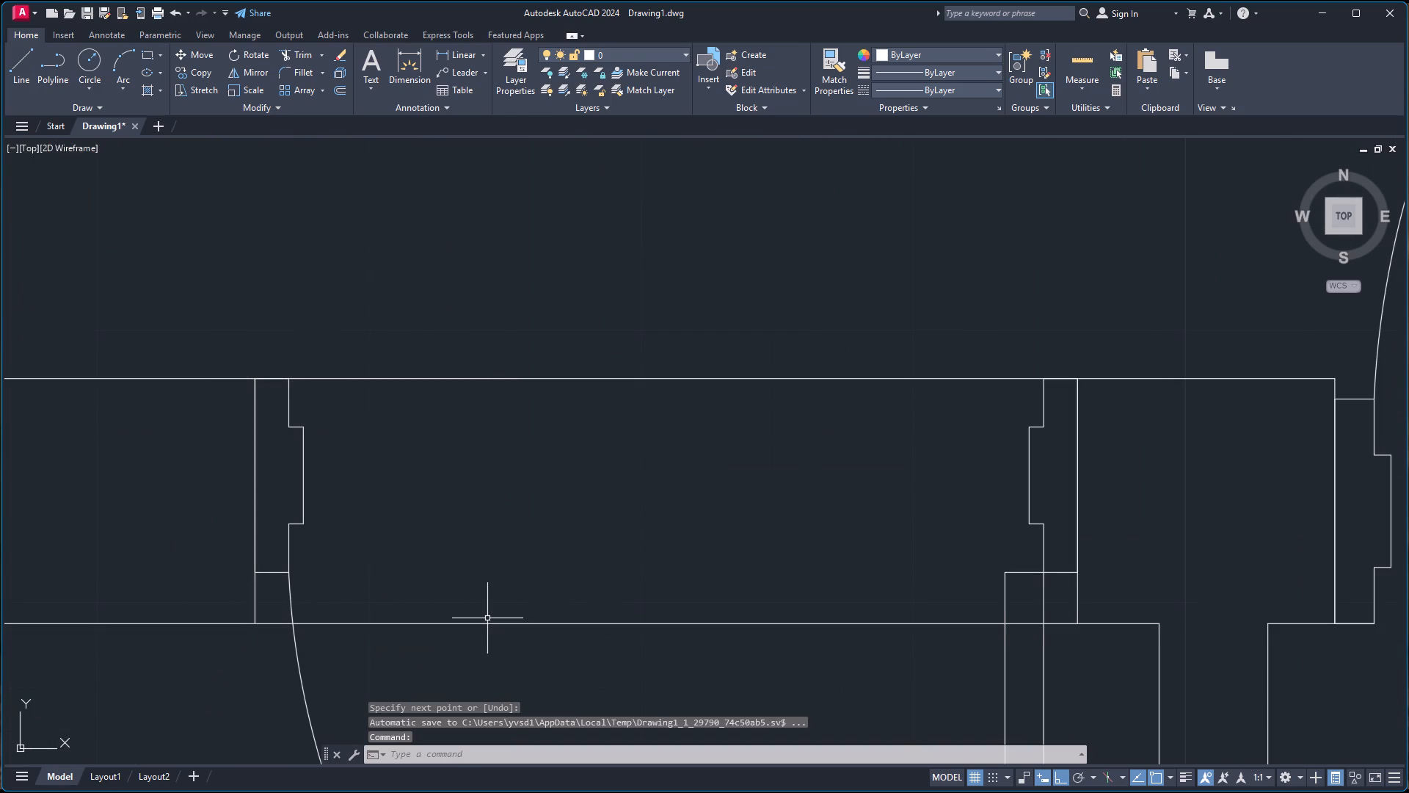
Trim the upper and lower wall lines between the jambs of the upper small room's door to clear the opening.
{"action": "type", "text": "tr"}
{"action": "key", "text": "Return"}
{"action": "left_click", "coordinate": [1027, 624]}
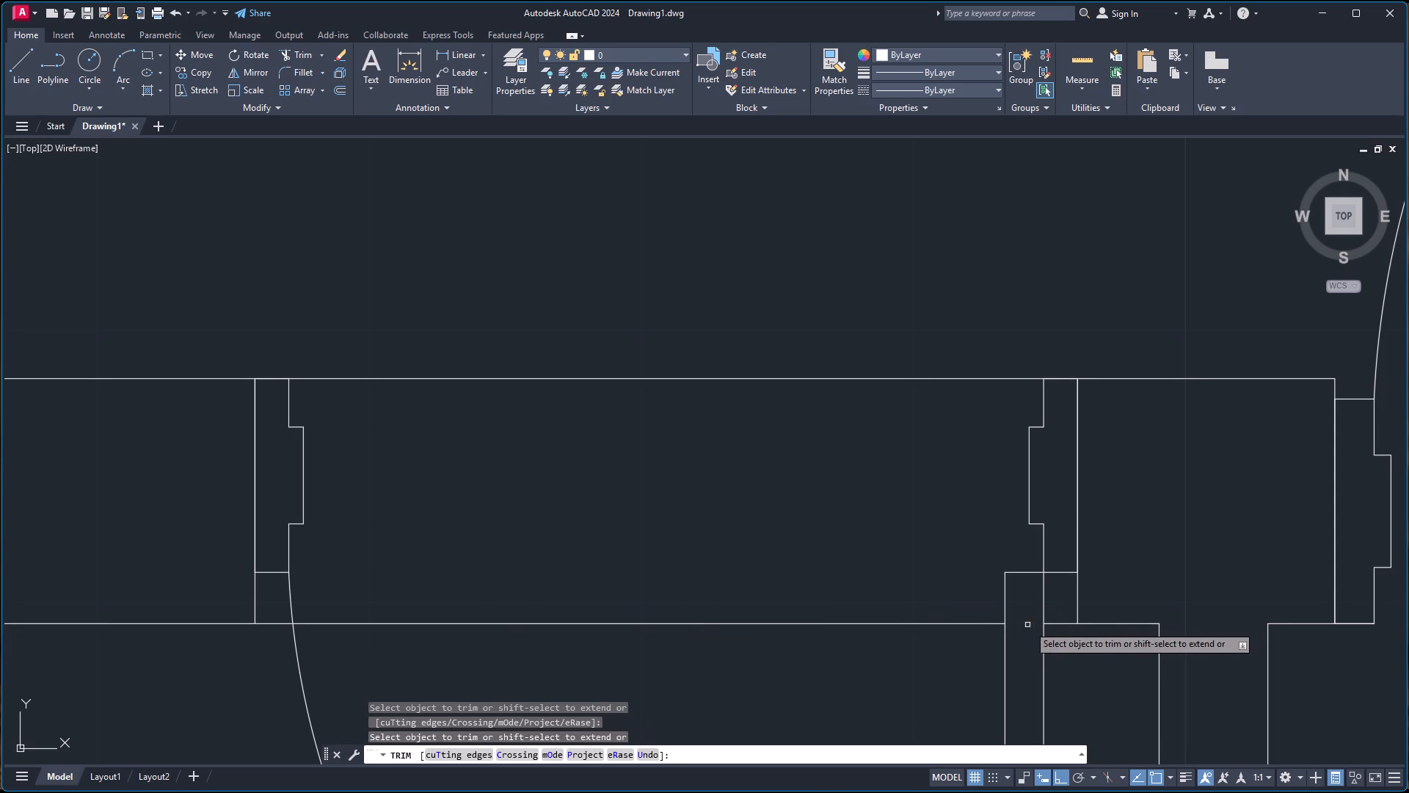
{"action": "left_click", "coordinate": [1061, 627]}
{"action": "left_click", "coordinate": [1060, 617]}
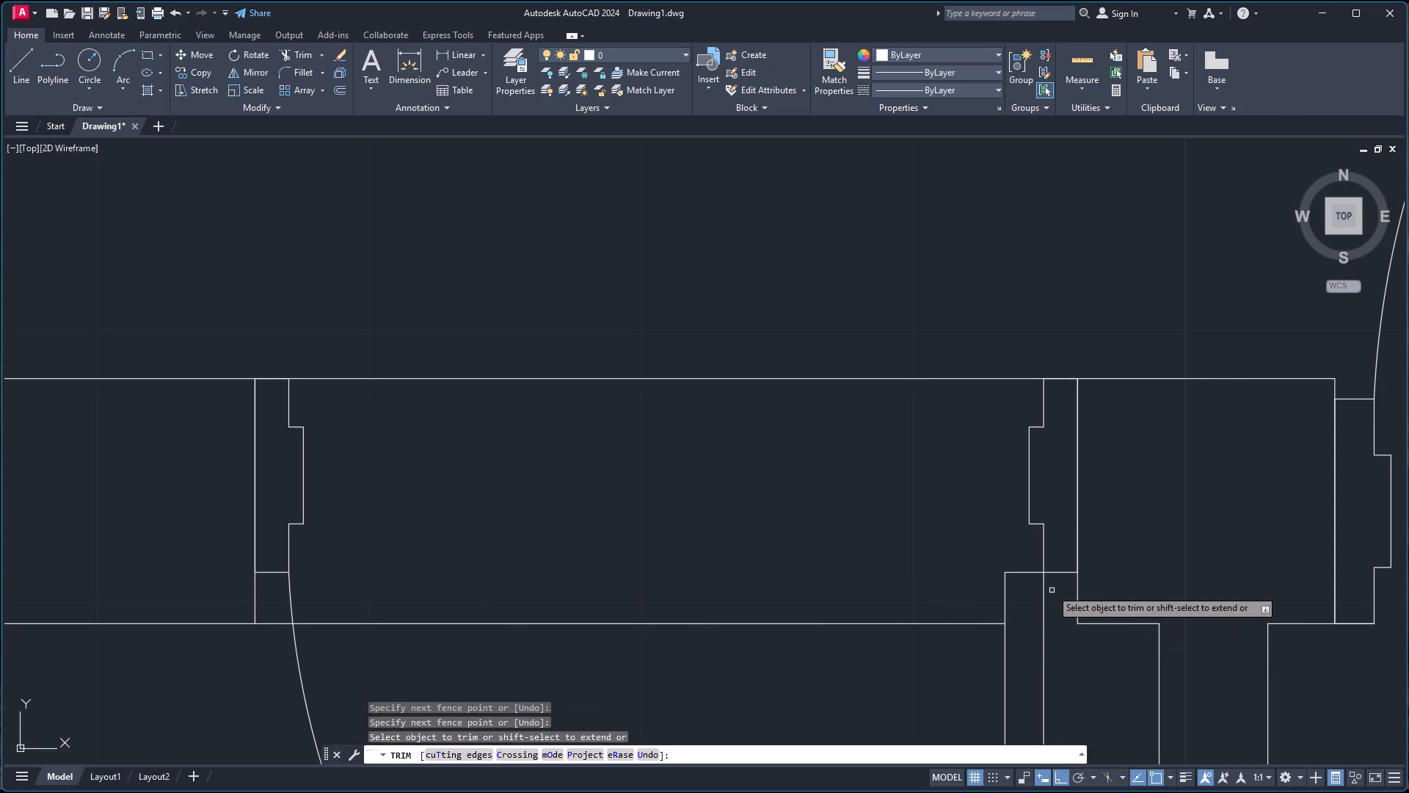
{"action": "left_click", "coordinate": [277, 623]}
{"action": "left_click", "coordinate": [470, 341]}
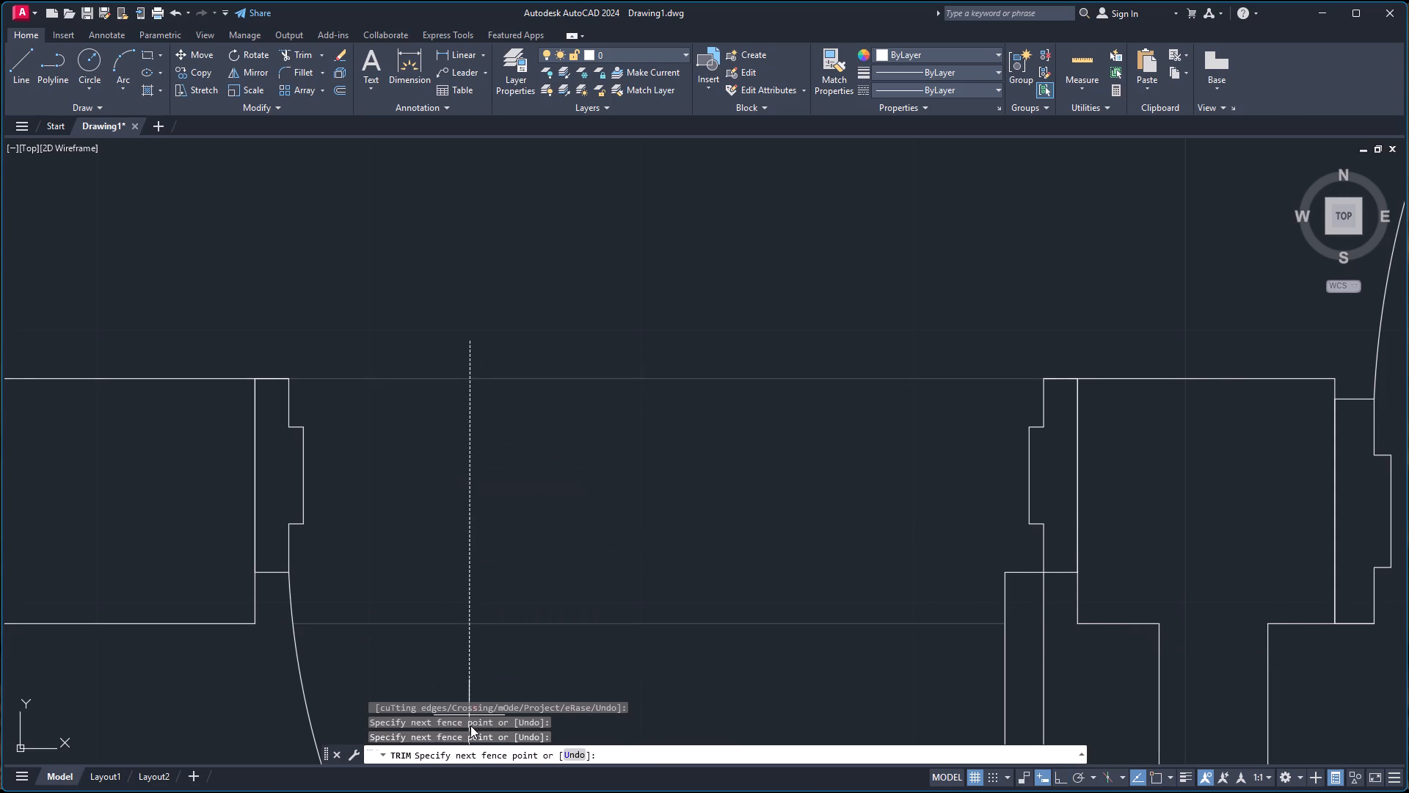
{"action": "left_click", "coordinate": [470, 725]}
{"action": "left_click", "coordinate": [526, 653]}
{"action": "scroll", "coordinate": [550, 642], "scroll_direction": "down", "scroll_amount": 3}
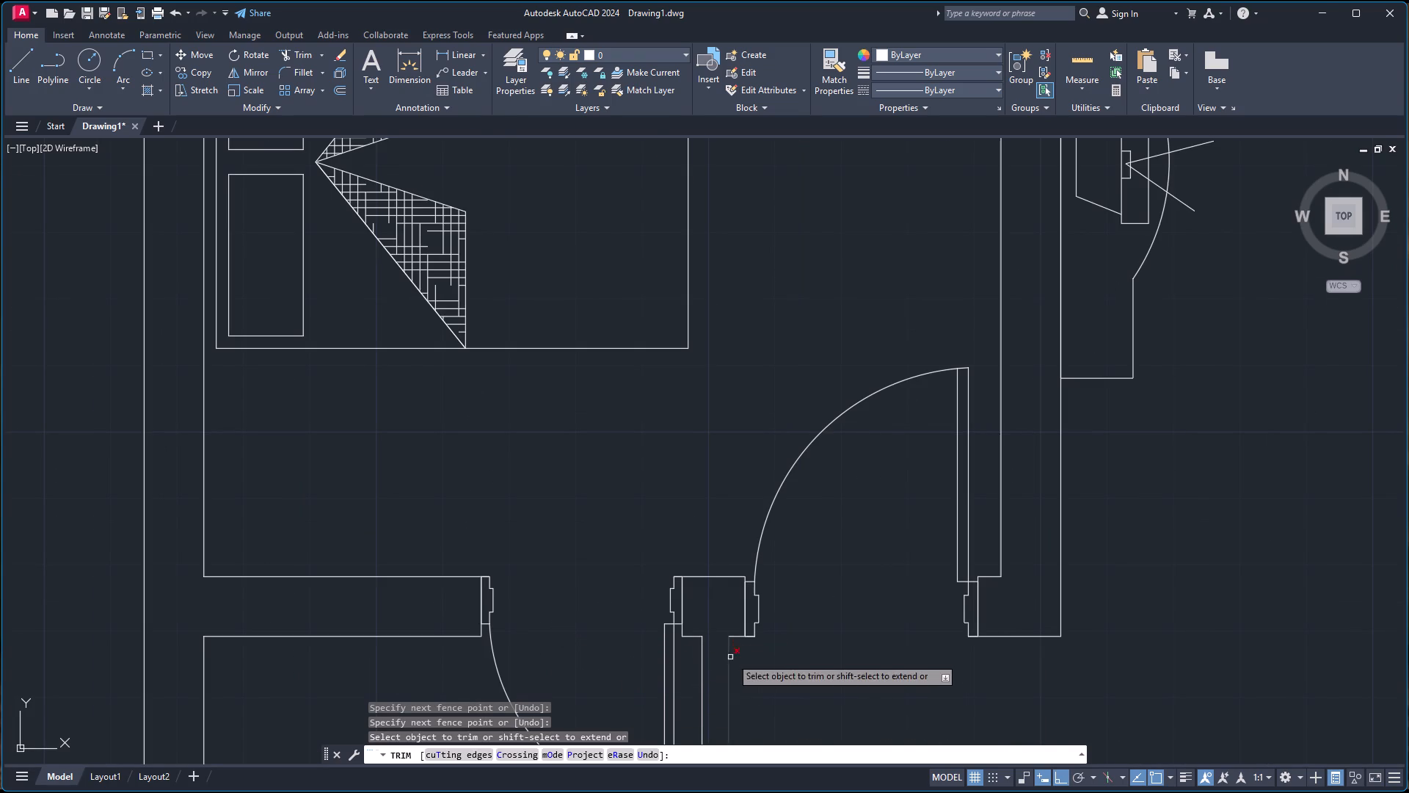
{"action": "scroll", "coordinate": [731, 657], "scroll_direction": "down", "scroll_amount": 2}
{"action": "scroll", "coordinate": [748, 664], "scroll_direction": "up", "scroll_amount": 3}
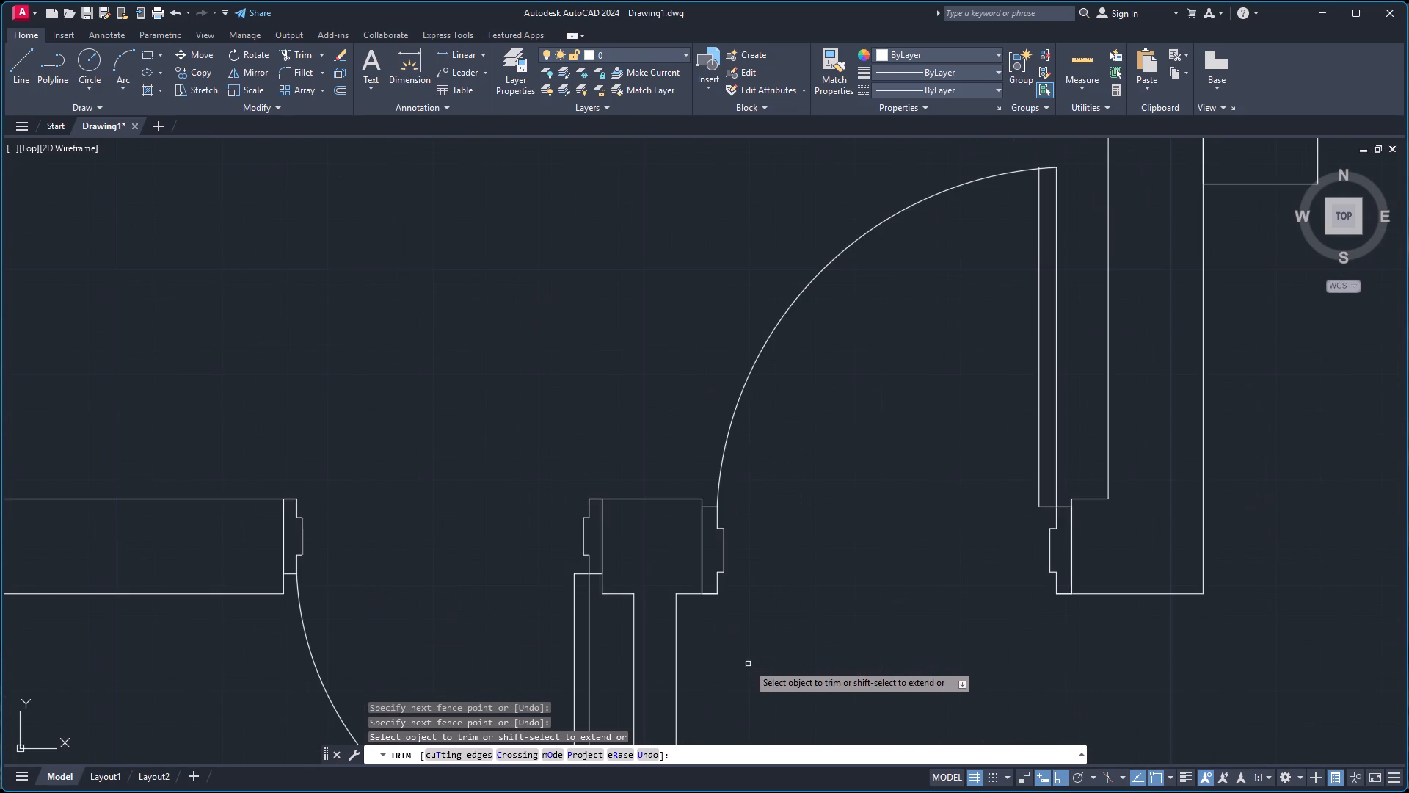
{"action": "scroll", "coordinate": [755, 659], "scroll_direction": "down", "scroll_amount": 5}
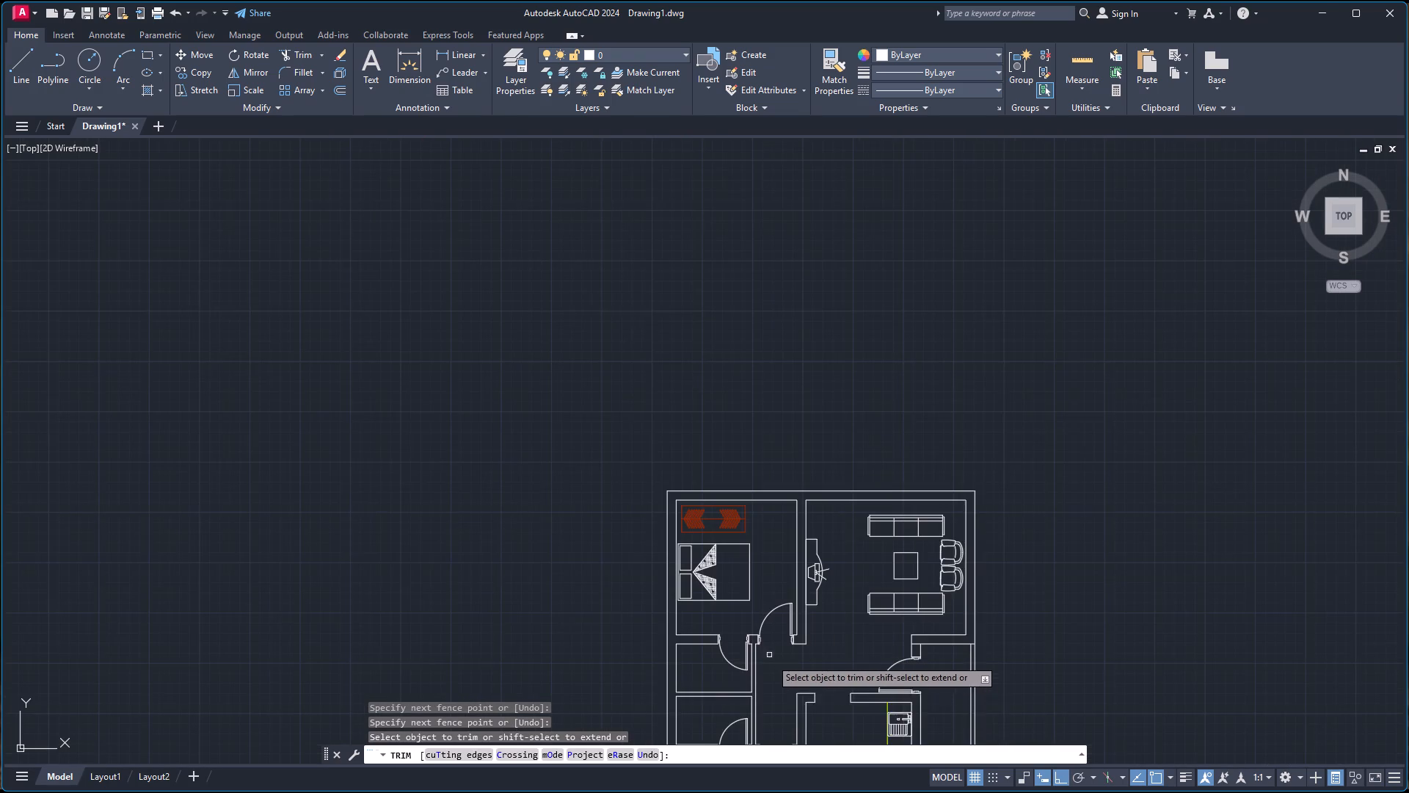
{"action": "scroll", "coordinate": [781, 705], "scroll_direction": "down", "scroll_amount": 2}
{"action": "scroll", "coordinate": [930, 601], "scroll_direction": "down", "scroll_amount": 4}
{"action": "scroll", "coordinate": [909, 714], "scroll_direction": "up", "scroll_amount": 5}
{"action": "scroll", "coordinate": [846, 633], "scroll_direction": "up", "scroll_amount": 2}
{"action": "scroll", "coordinate": [704, 620], "scroll_direction": "down", "scroll_amount": 2}
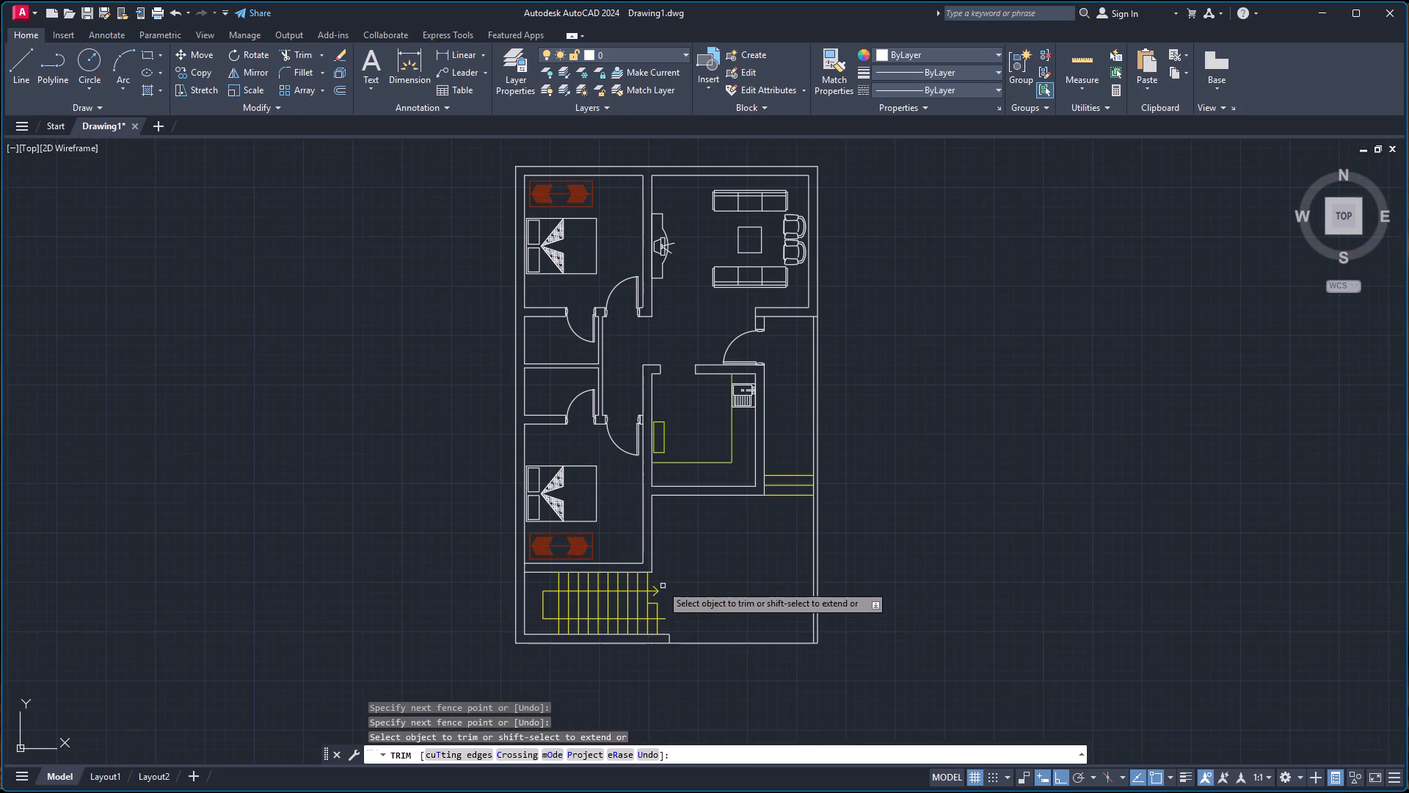
{"action": "key", "text": "Escape"}
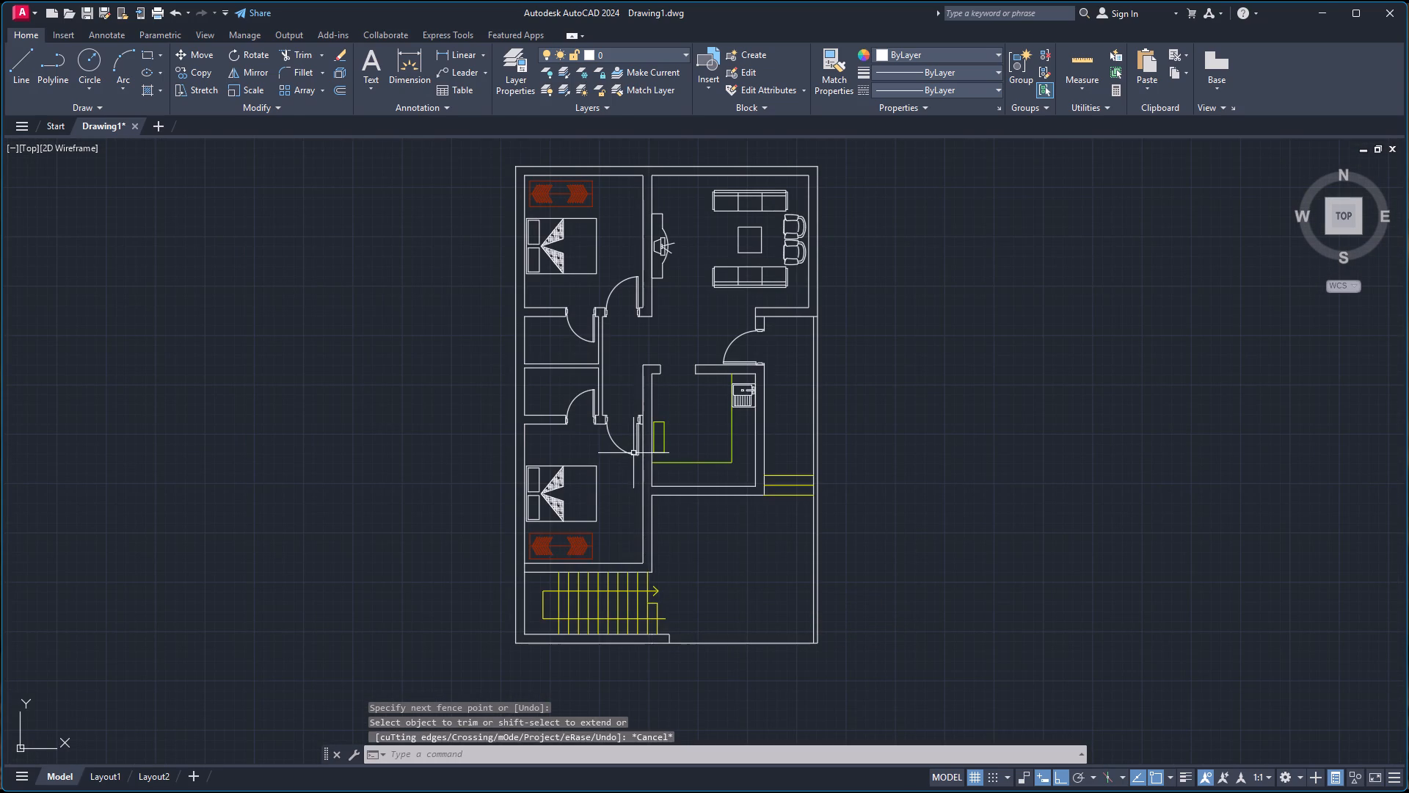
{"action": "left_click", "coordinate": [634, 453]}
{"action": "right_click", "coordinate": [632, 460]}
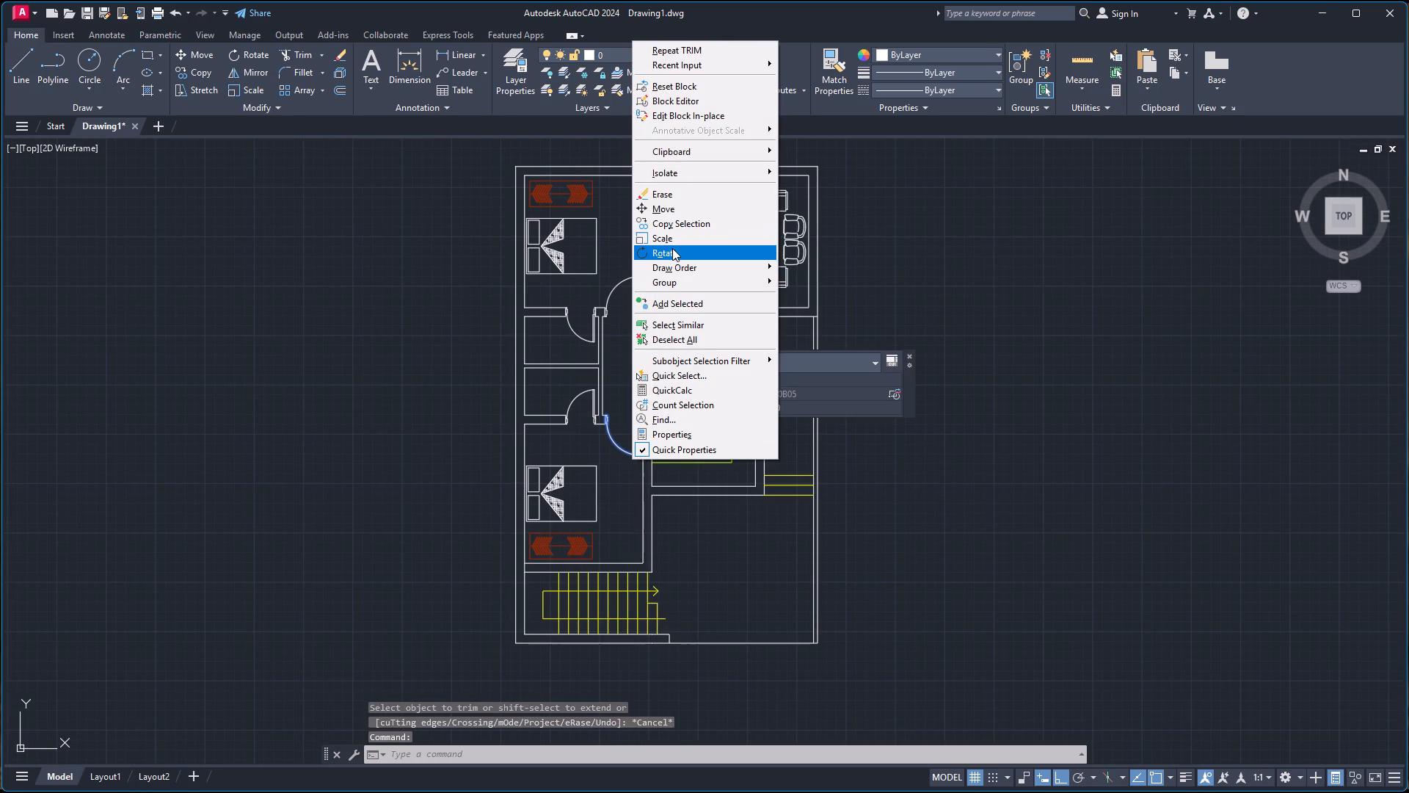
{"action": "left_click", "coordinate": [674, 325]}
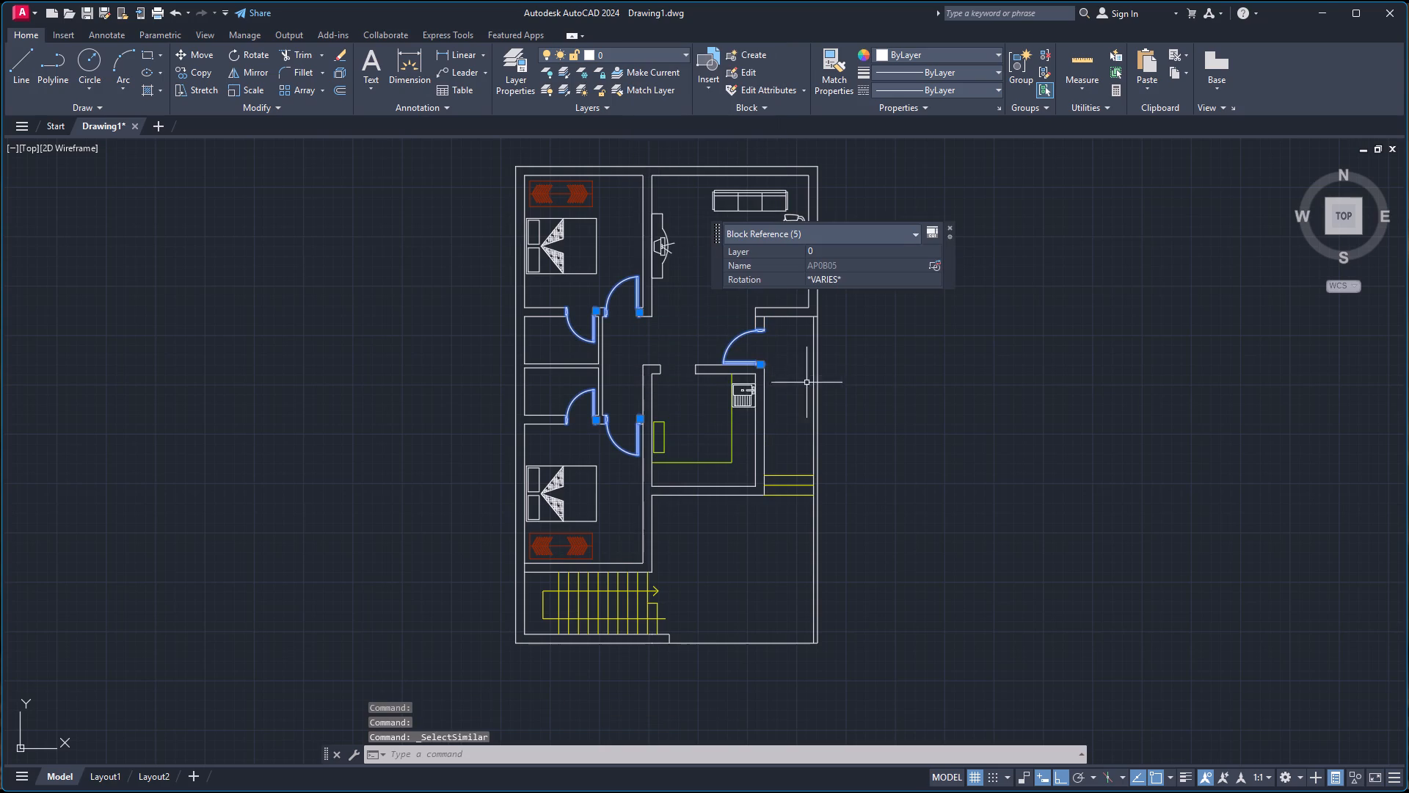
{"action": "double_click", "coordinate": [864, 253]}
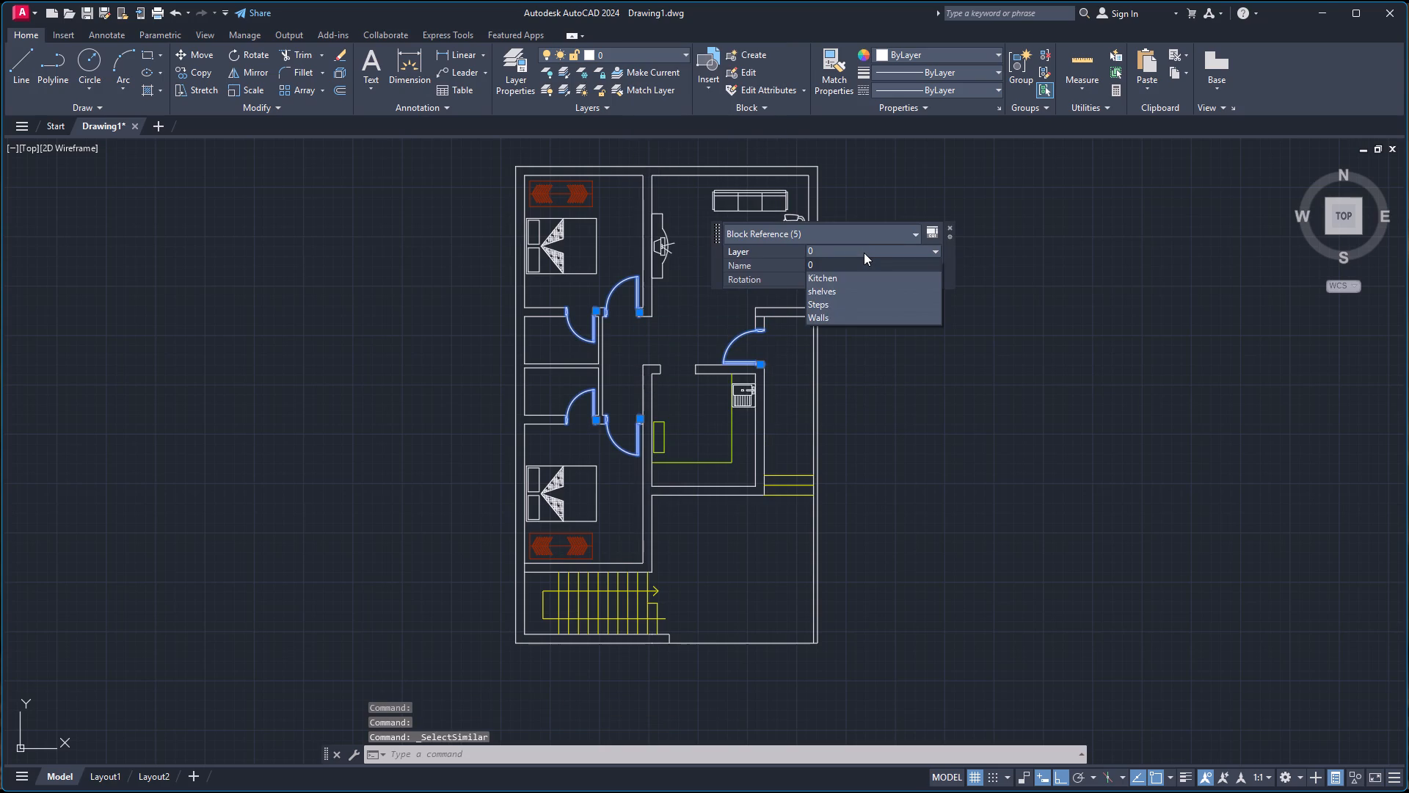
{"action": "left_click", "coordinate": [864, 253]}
Create a new layer named Doors and set its colour to index 42.
{"action": "left_click", "coordinate": [515, 76]}
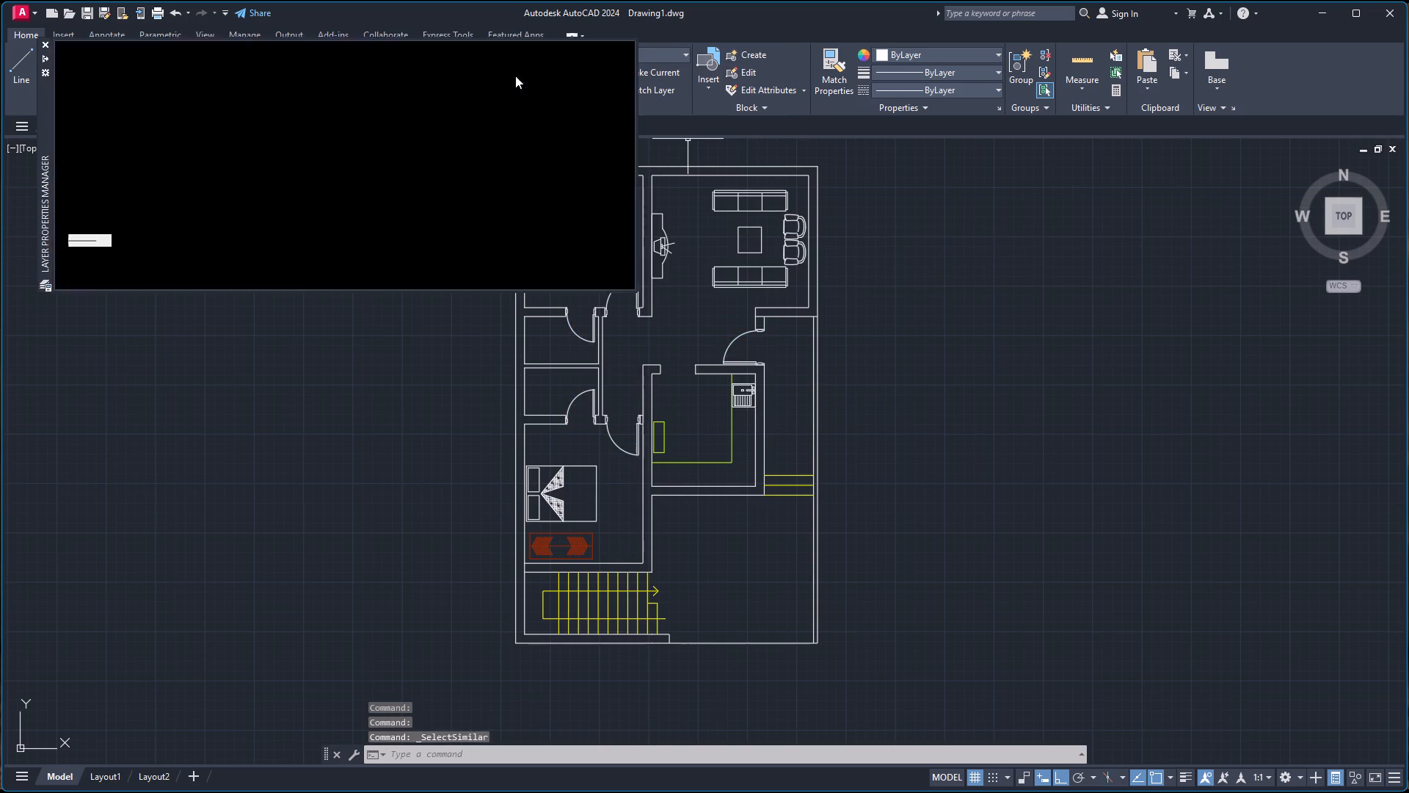
{"action": "left_click", "coordinate": [134, 70]}
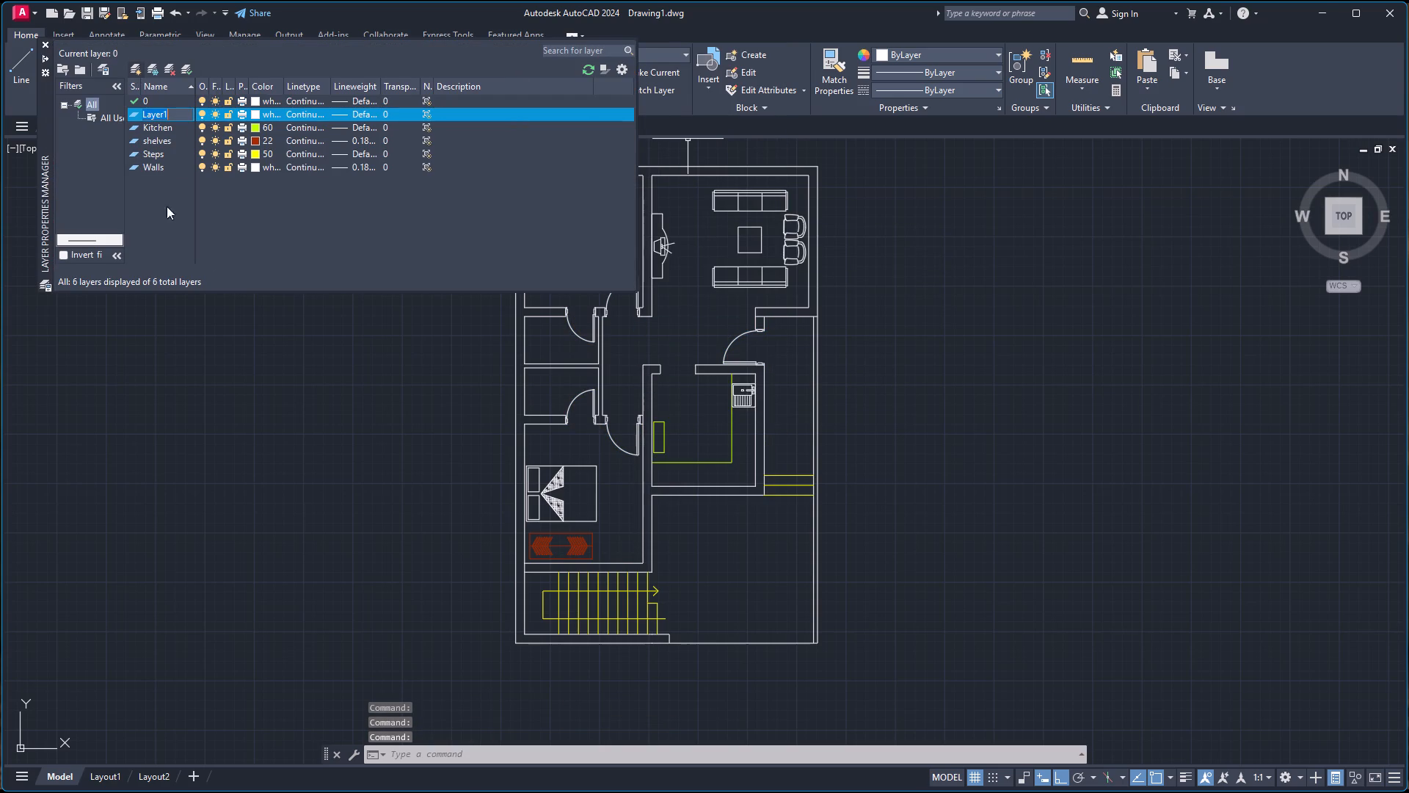
{"action": "type", "text": "Doors"}
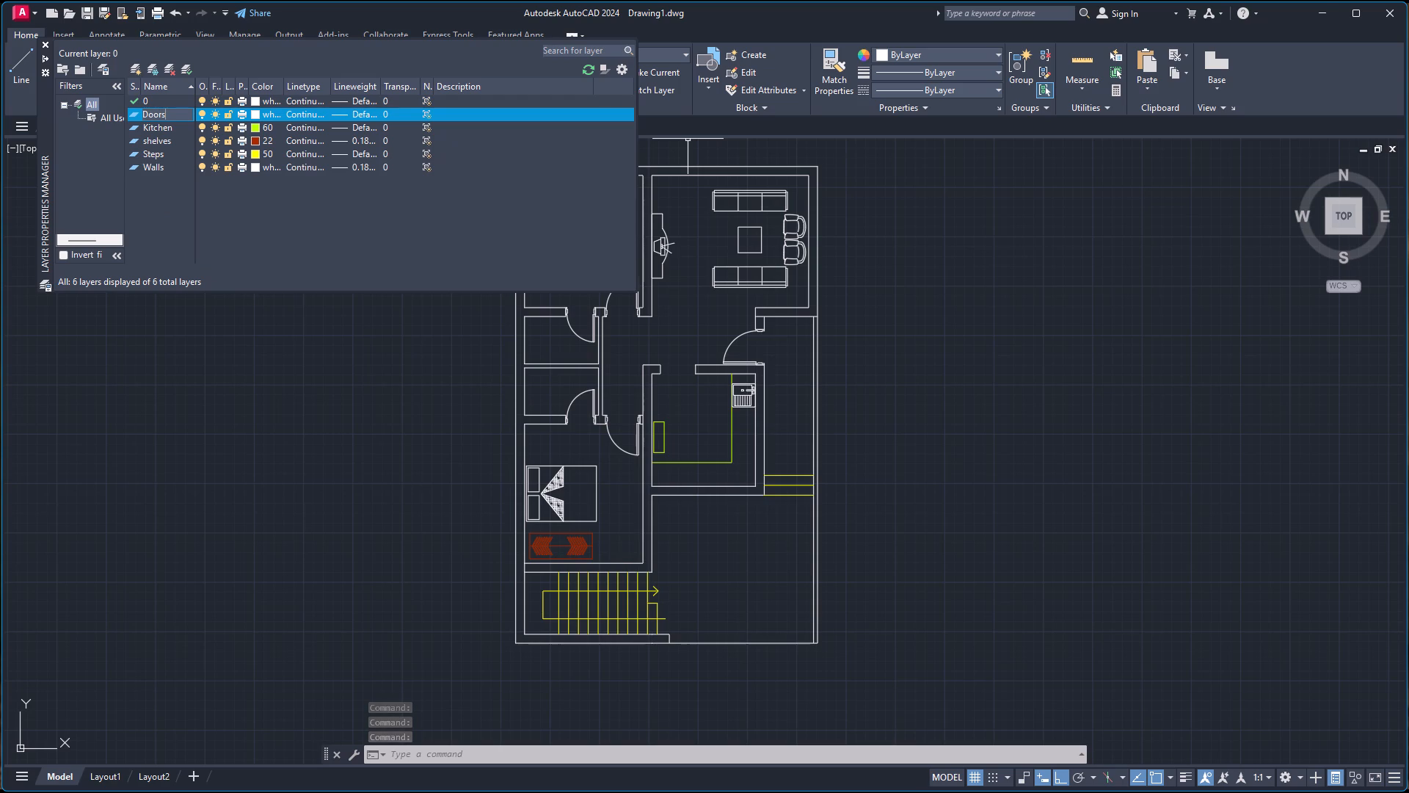
{"action": "left_click", "coordinate": [258, 114]}
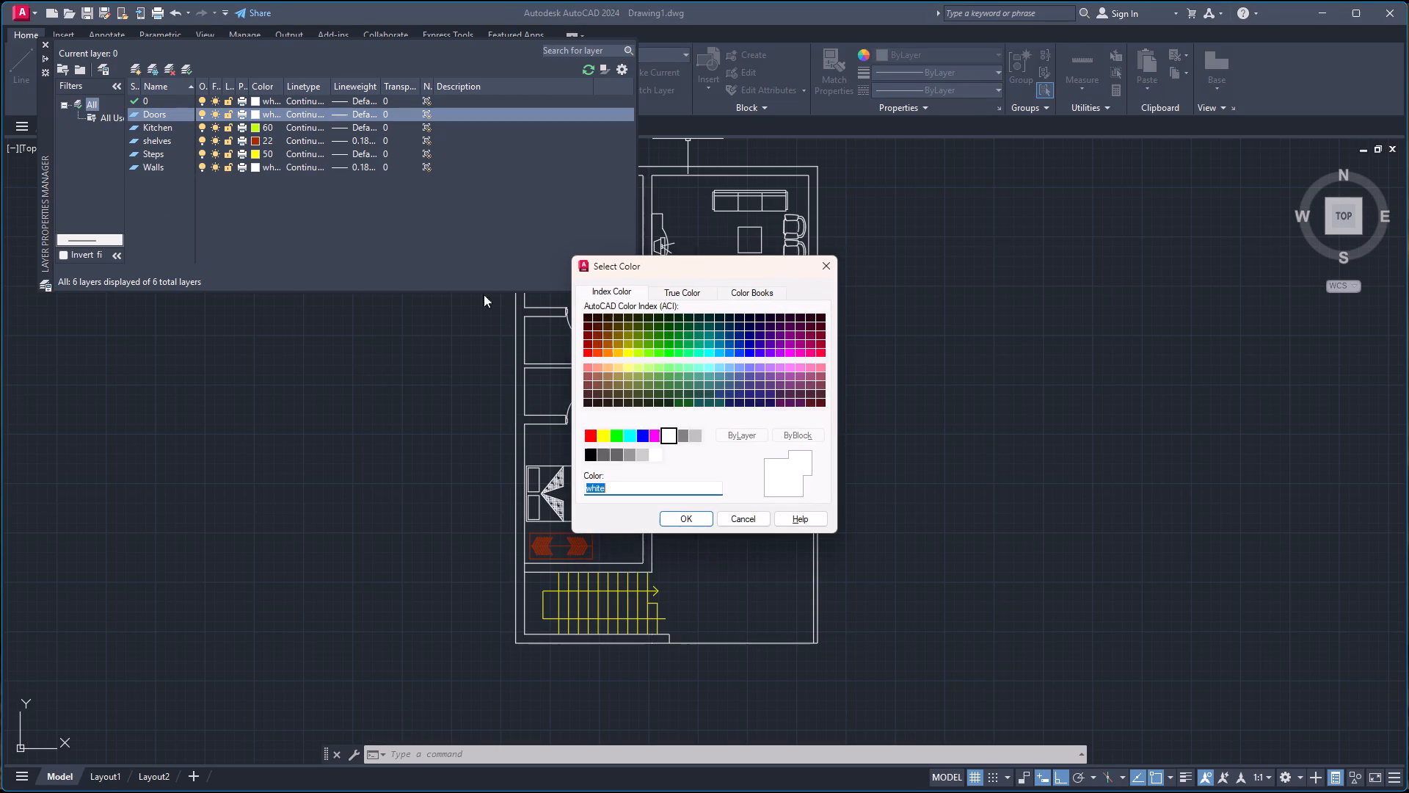
{"action": "left_click", "coordinate": [616, 345]}
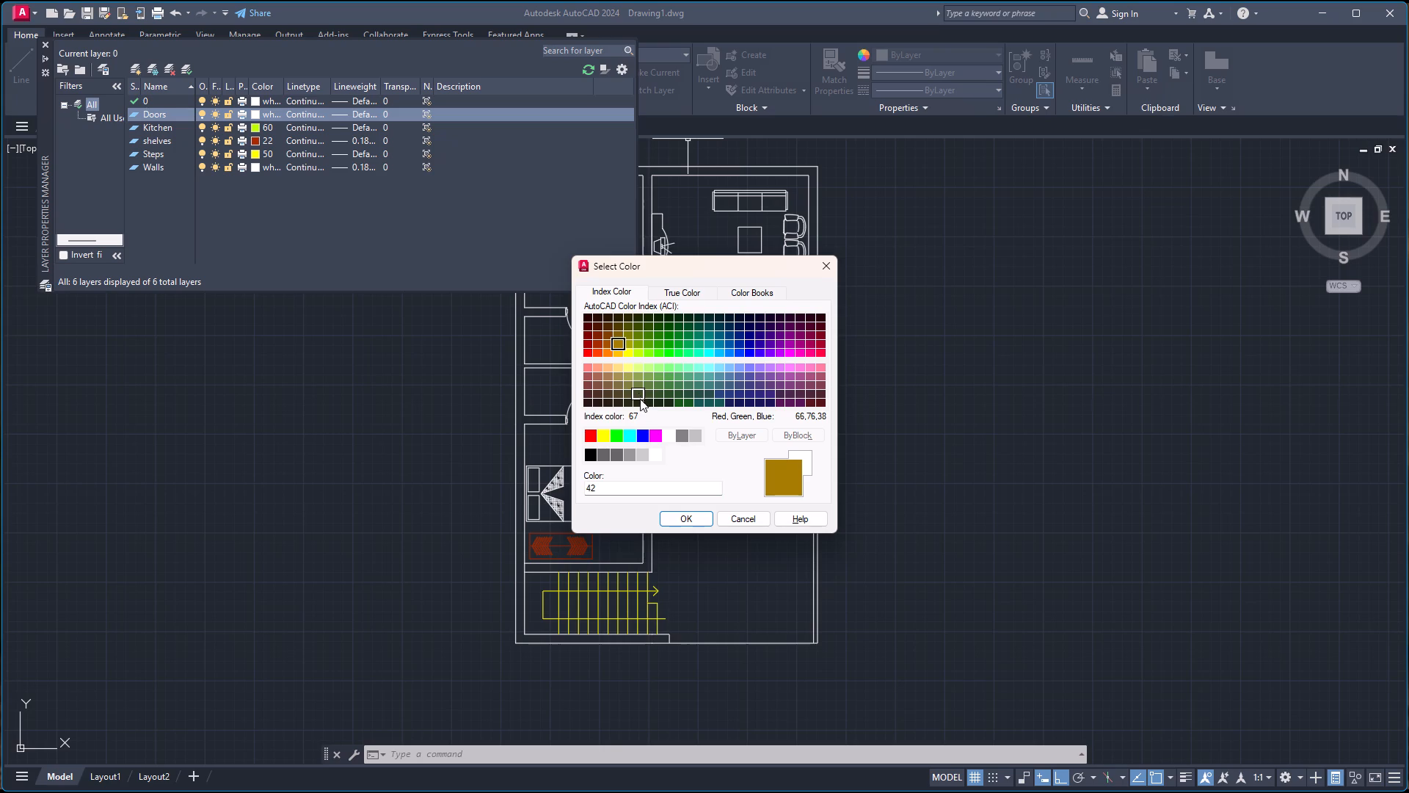
{"action": "left_click", "coordinate": [688, 518]}
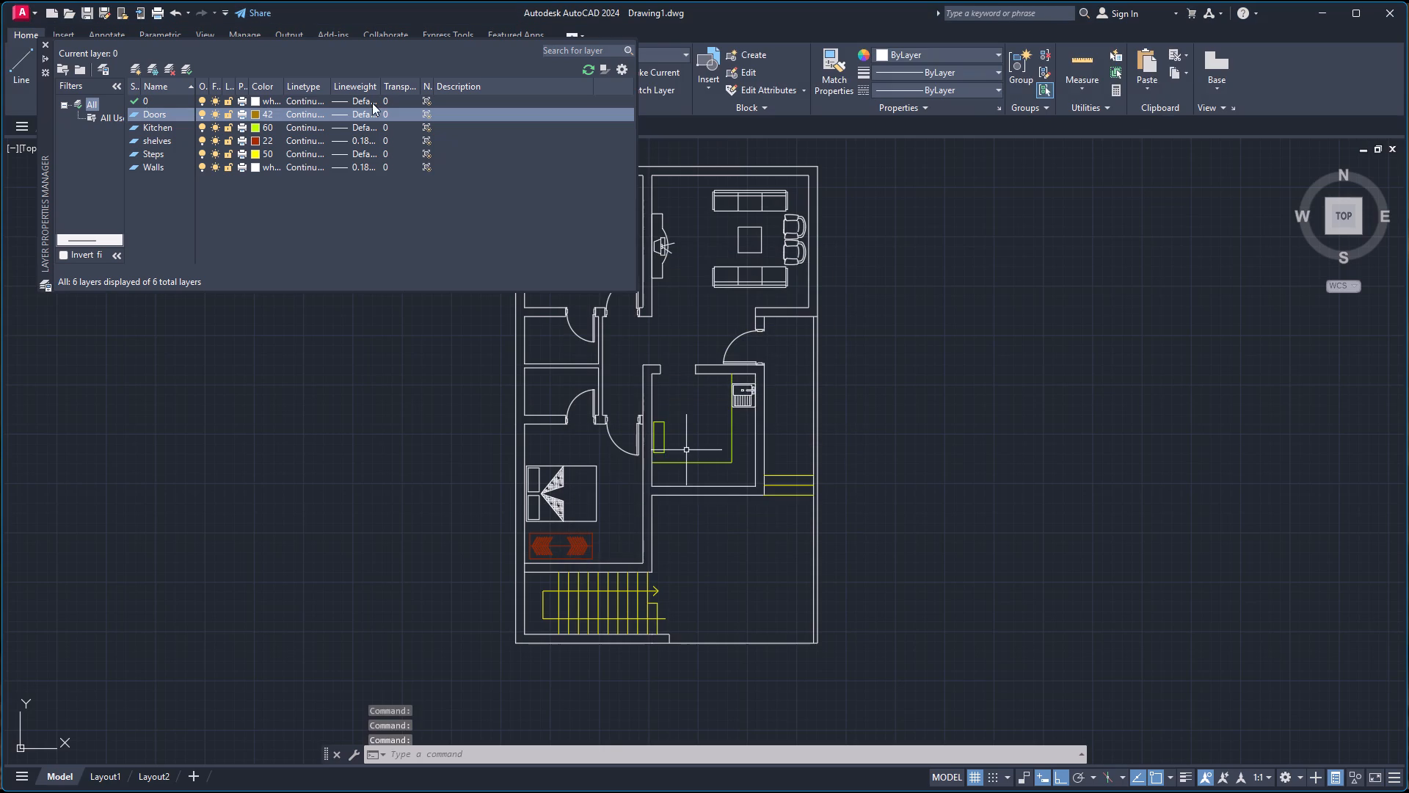
{"action": "left_click", "coordinate": [46, 41]}
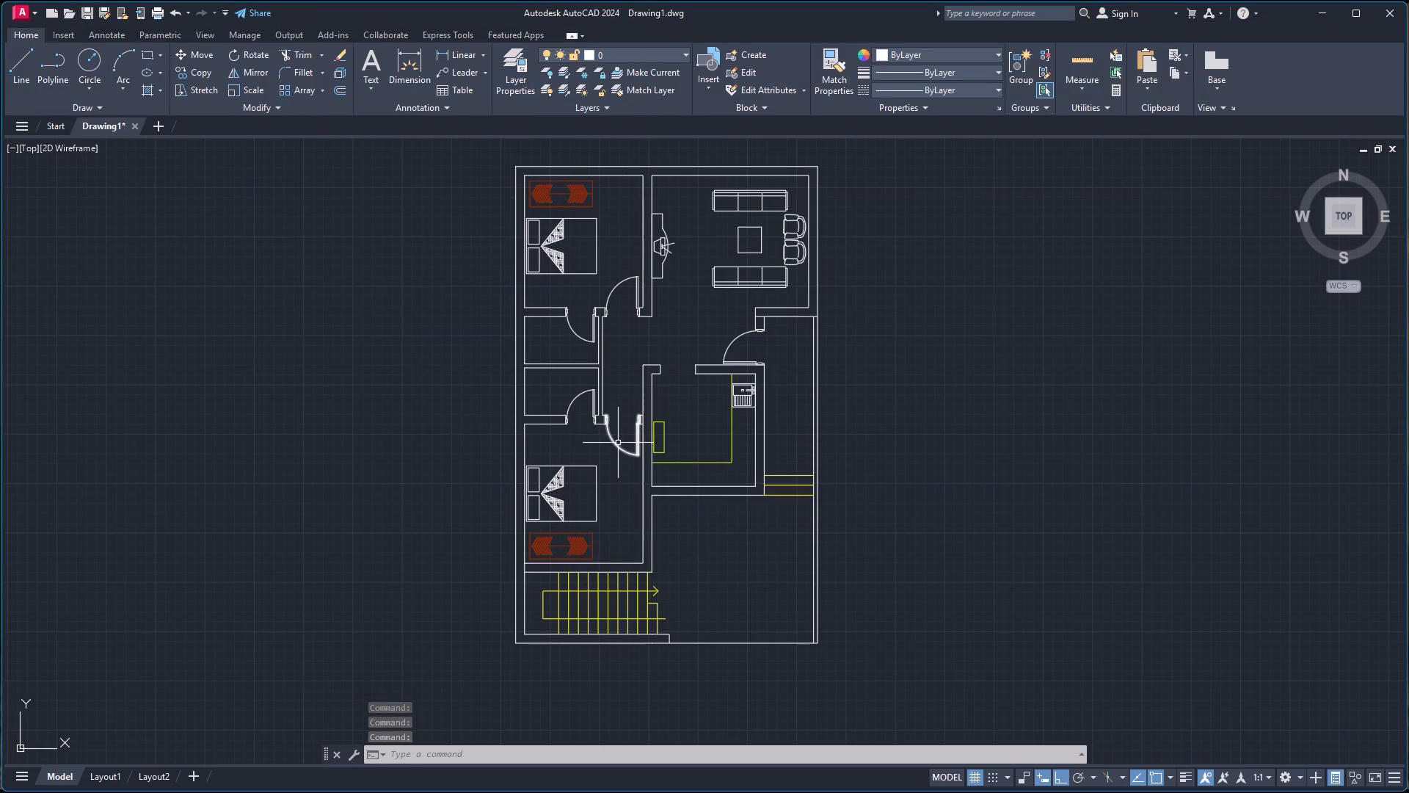
Select all door blocks similar to the lower bedroom's door and assign them to the Doors layer.
{"action": "left_click", "coordinate": [617, 444]}
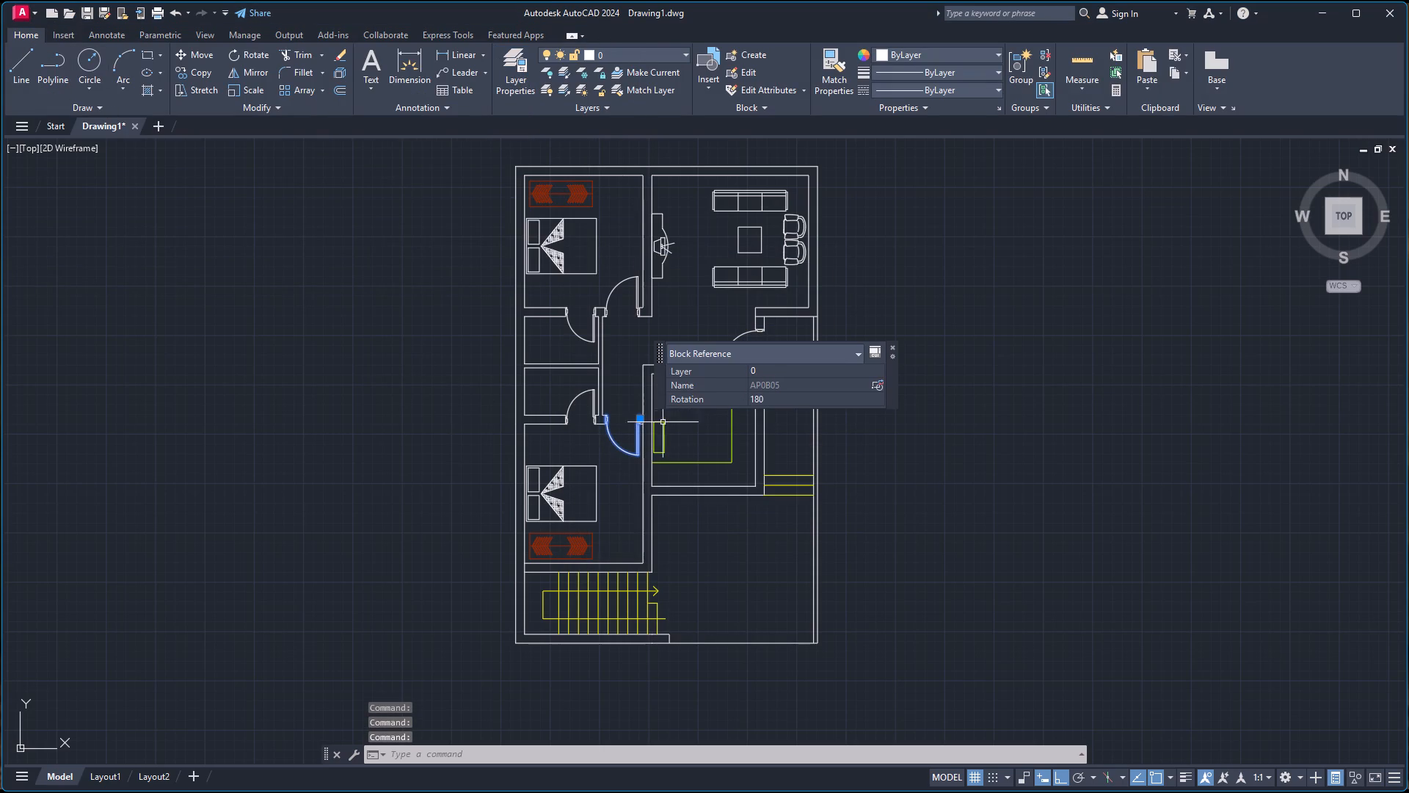
{"action": "right_click", "coordinate": [630, 434]}
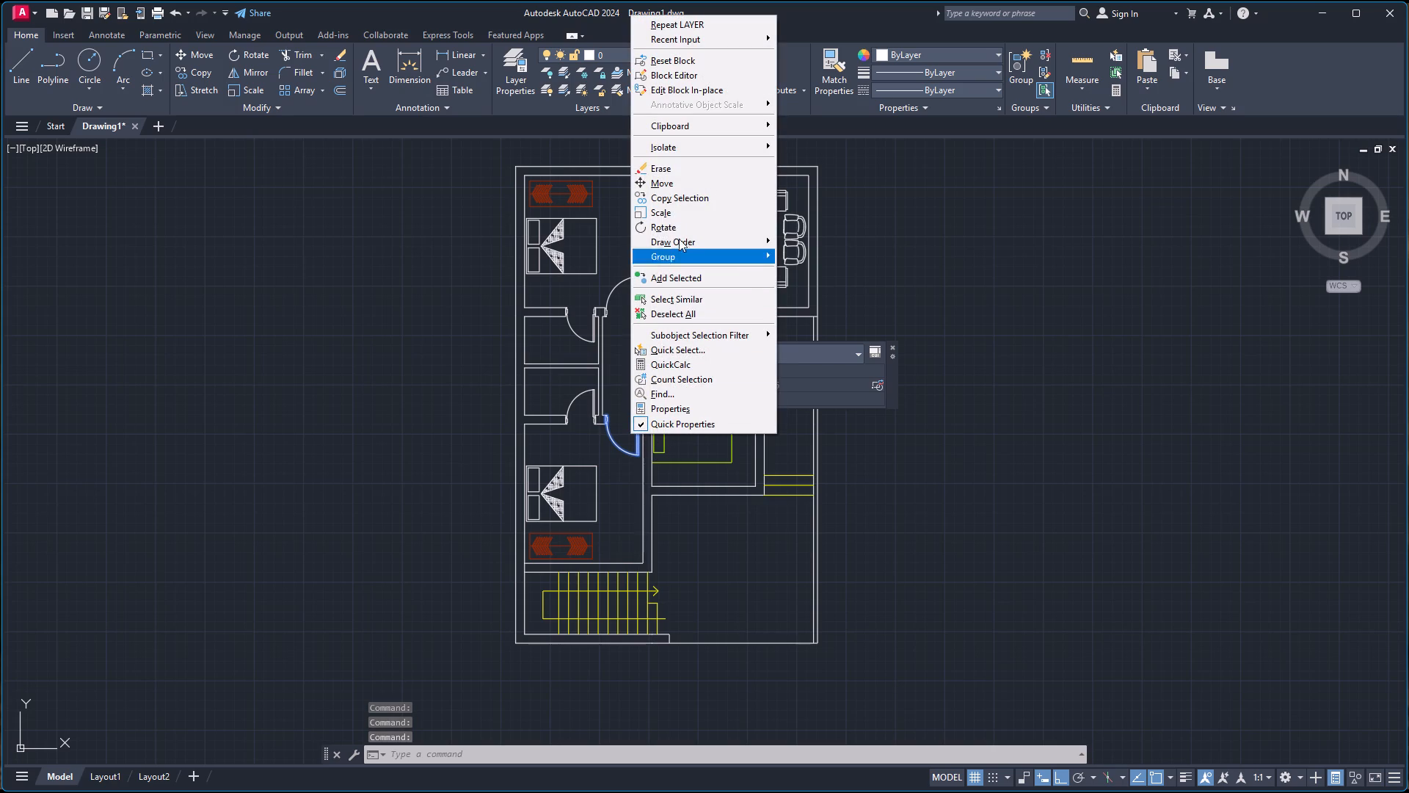
{"action": "left_click", "coordinate": [680, 296]}
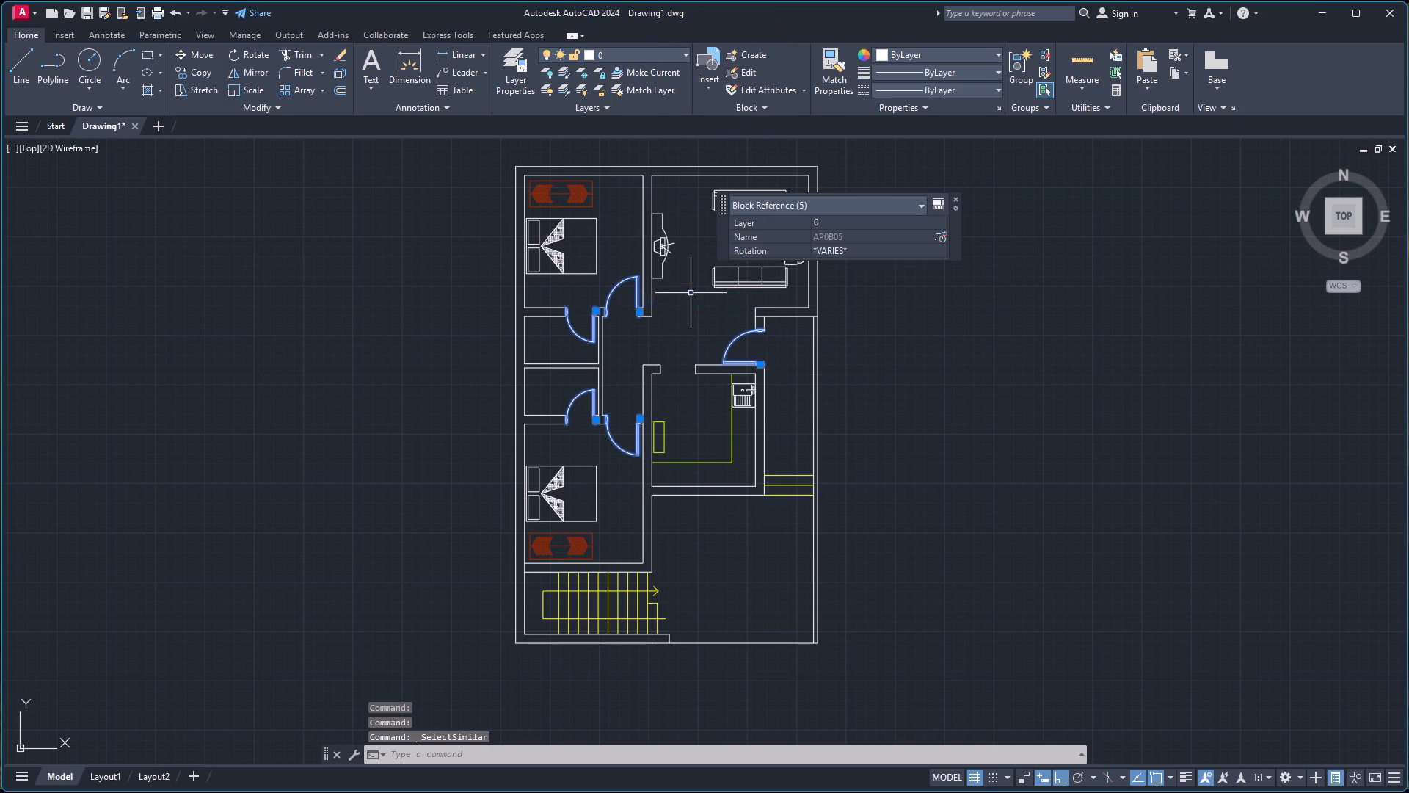
{"action": "left_click", "coordinate": [834, 222]}
{"action": "left_click", "coordinate": [834, 222]}
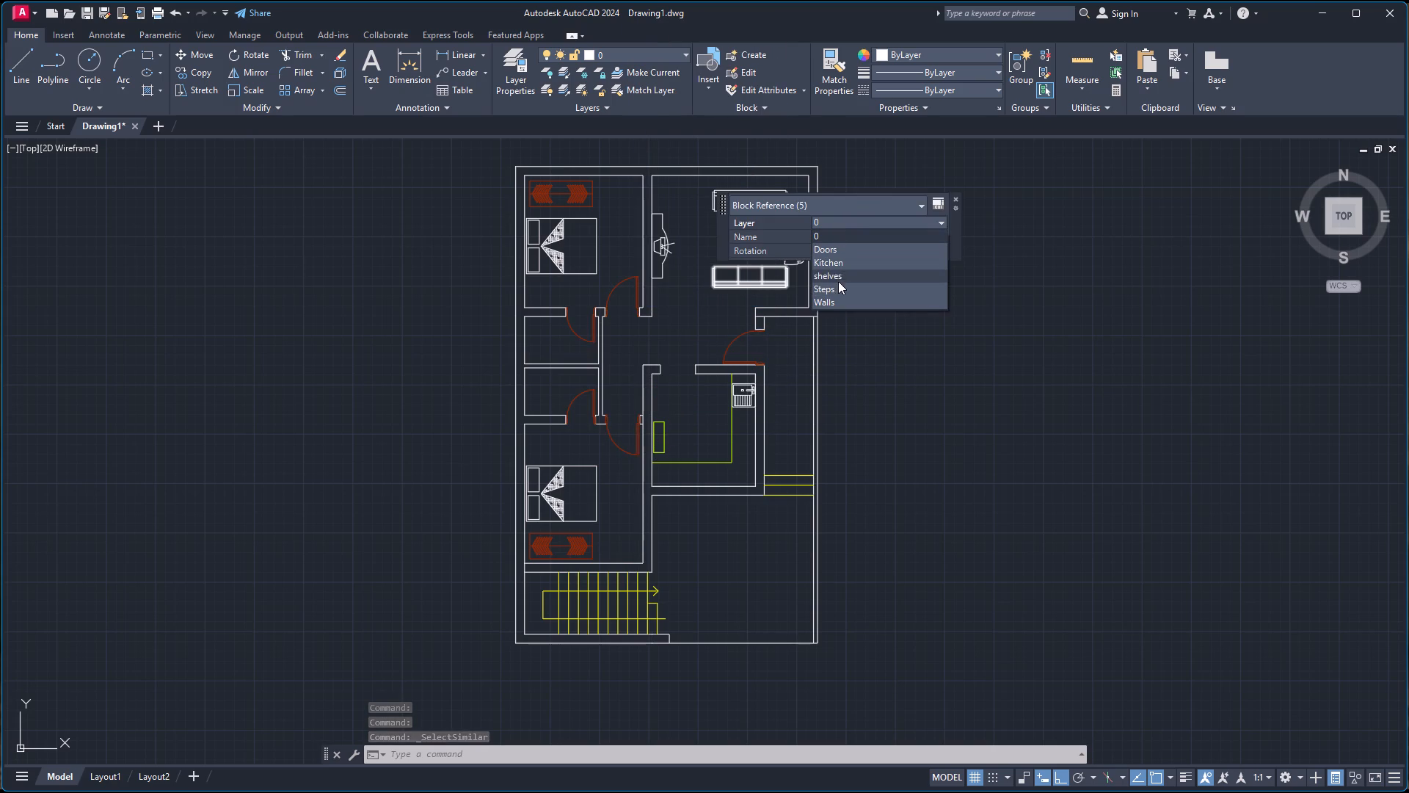
{"action": "left_click", "coordinate": [848, 250]}
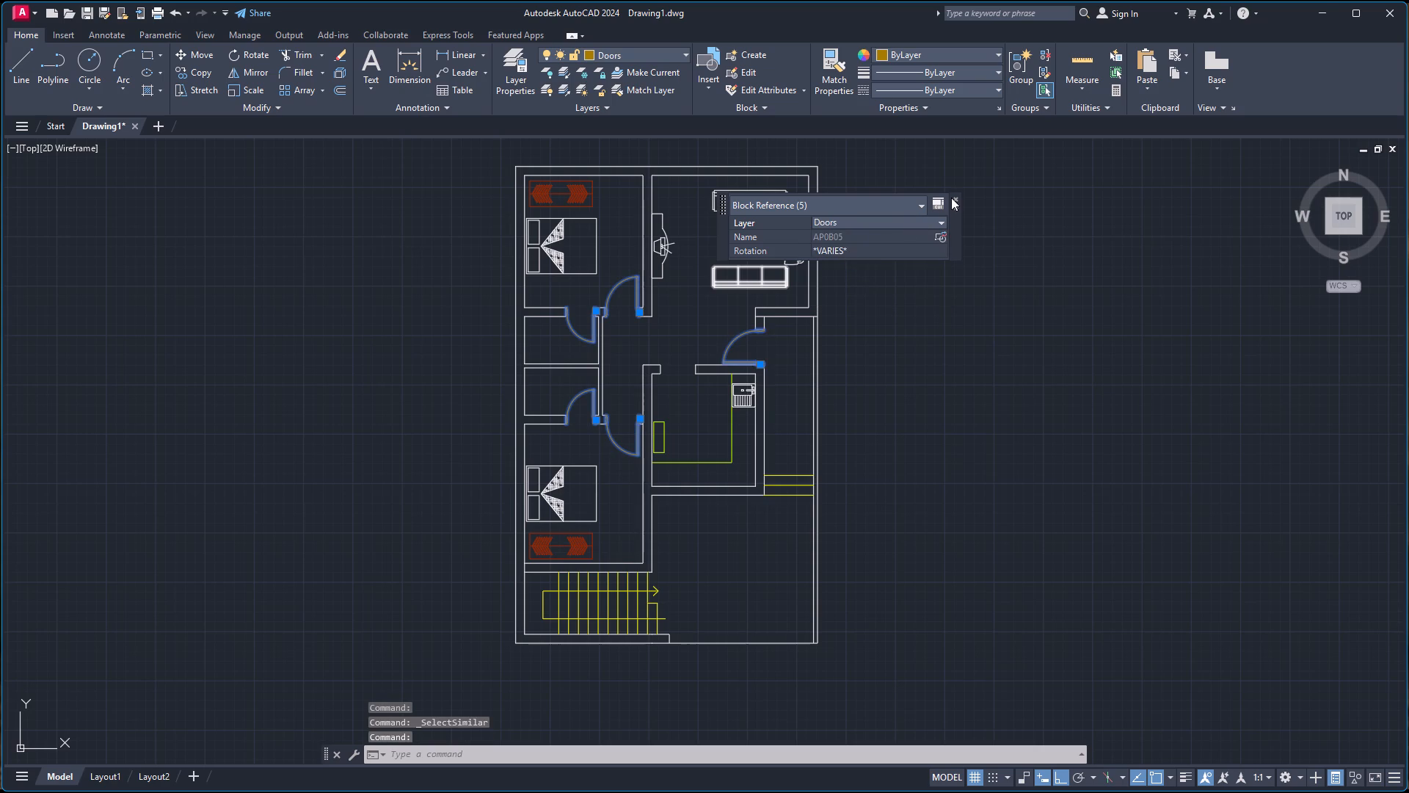
{"action": "left_click", "coordinate": [953, 198]}
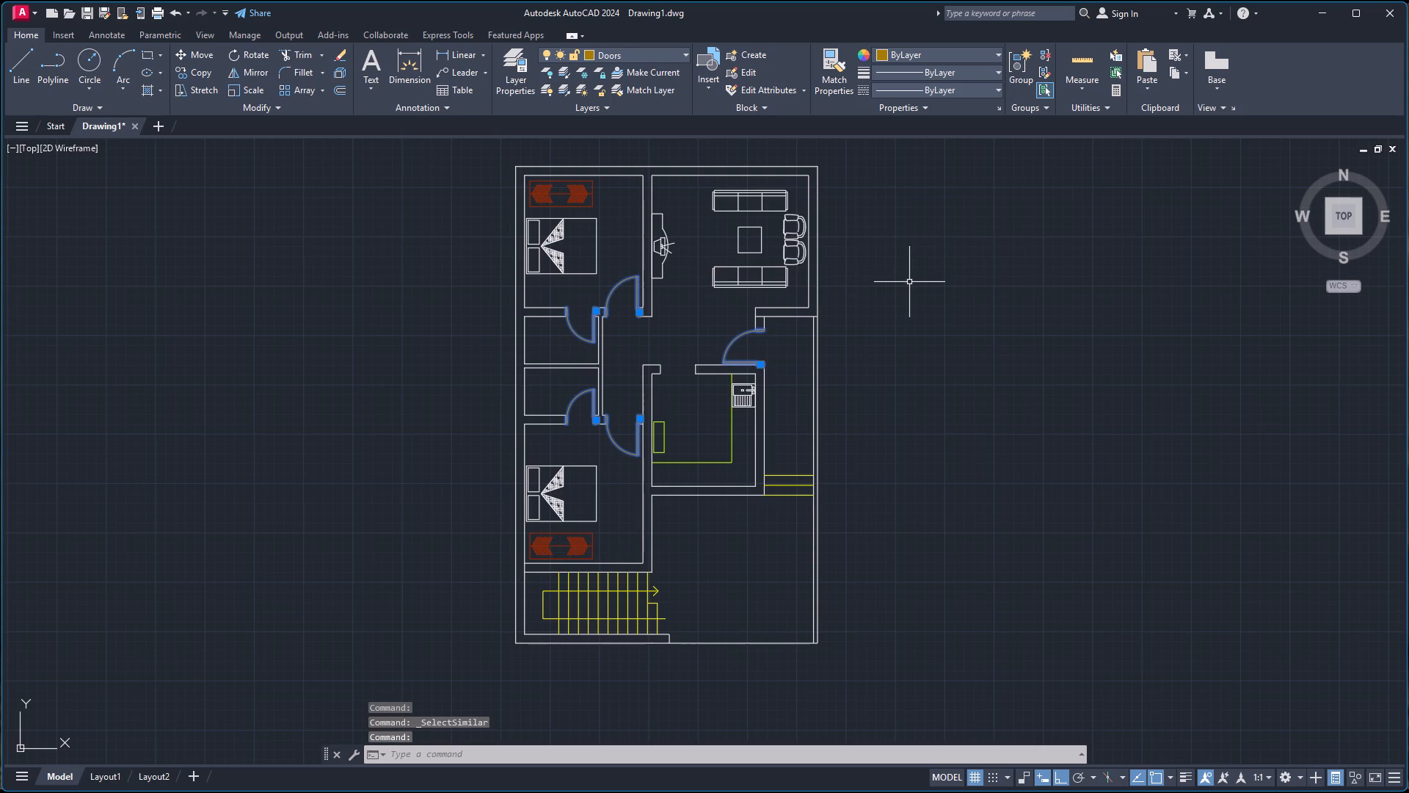
{"action": "key", "text": "Escape"}
Open the door block AP0B05 for editing and check which linetypes are available for its swing arc.
{"action": "scroll", "coordinate": [834, 327], "scroll_direction": "up", "scroll_amount": 2}
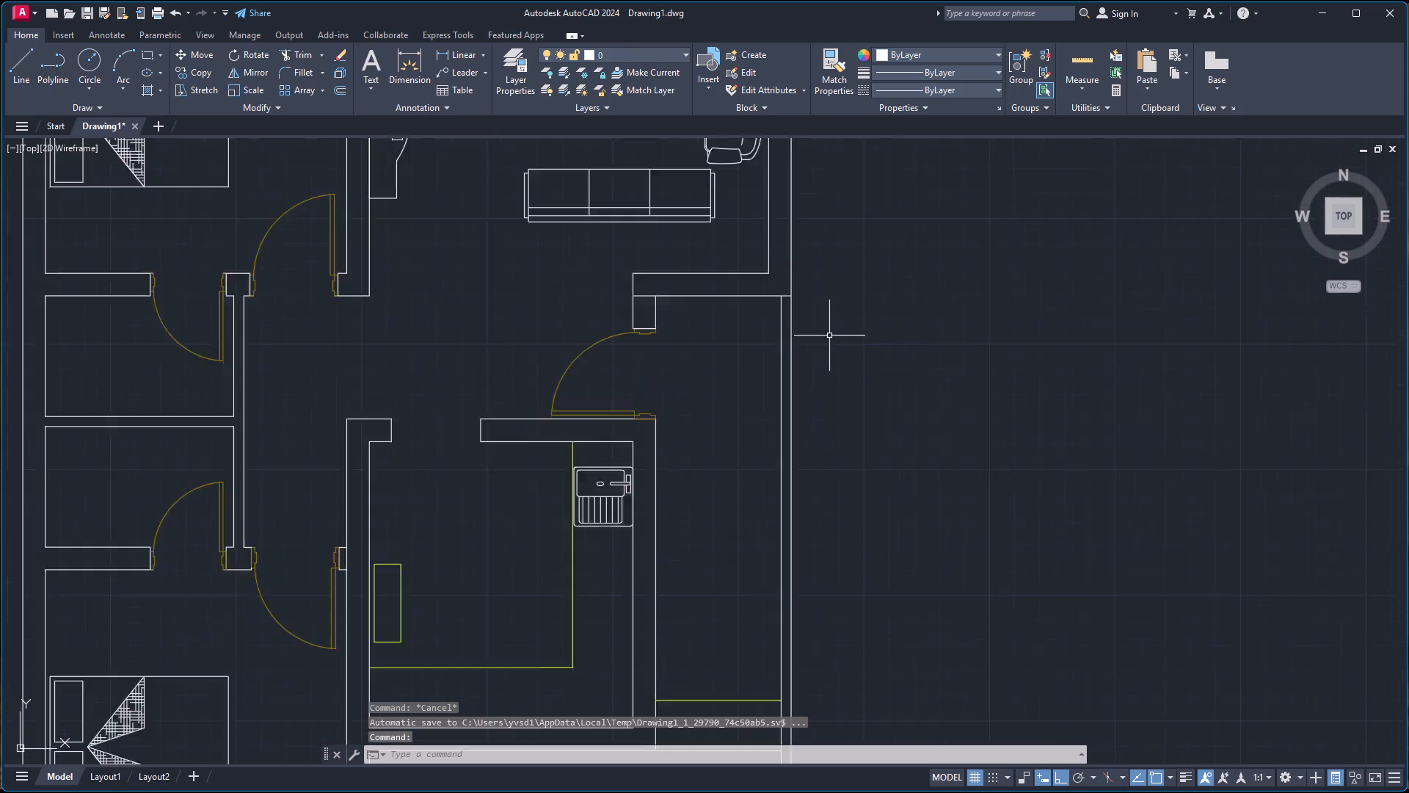
{"action": "scroll", "coordinate": [823, 339], "scroll_direction": "up", "scroll_amount": 2}
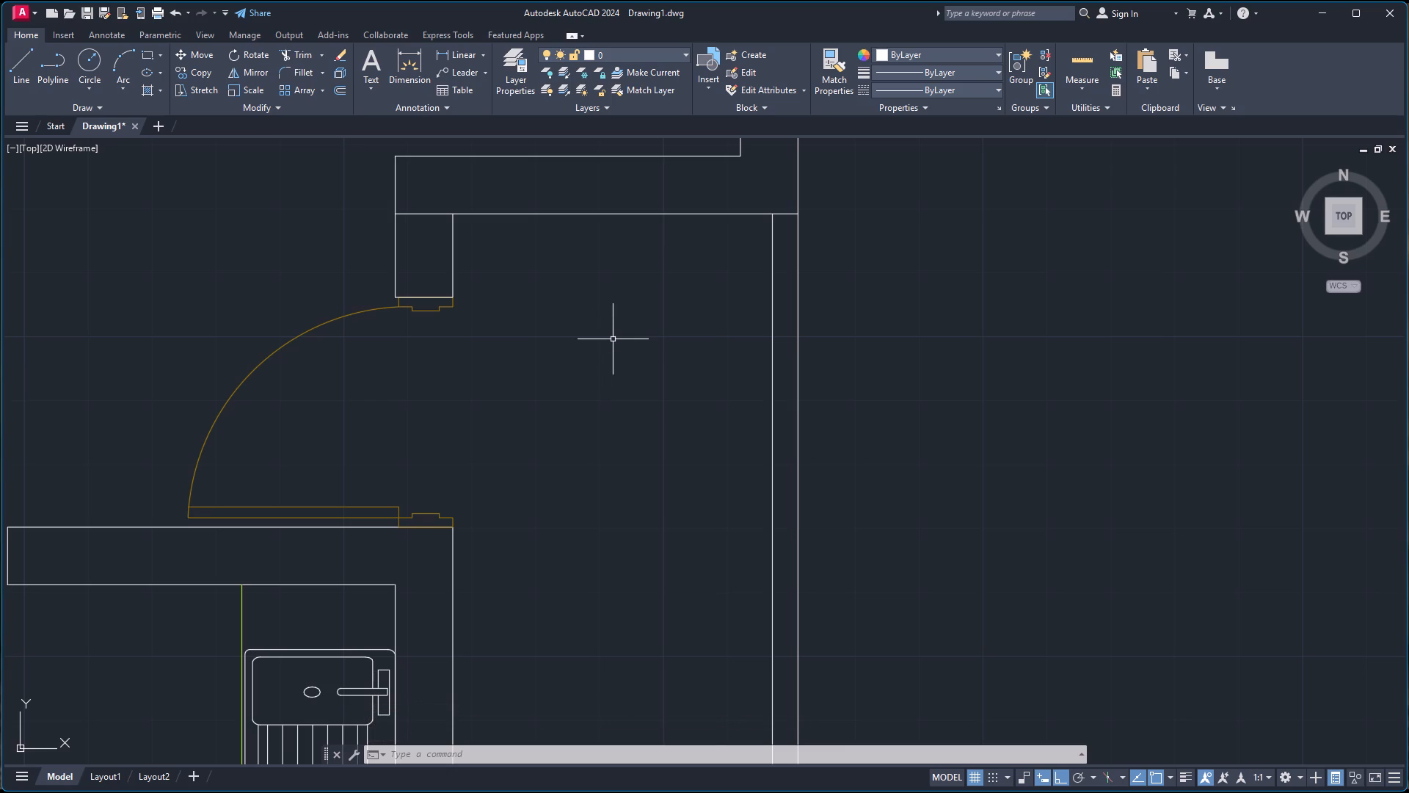
{"action": "scroll", "coordinate": [420, 435], "scroll_direction": "down", "scroll_amount": 4}
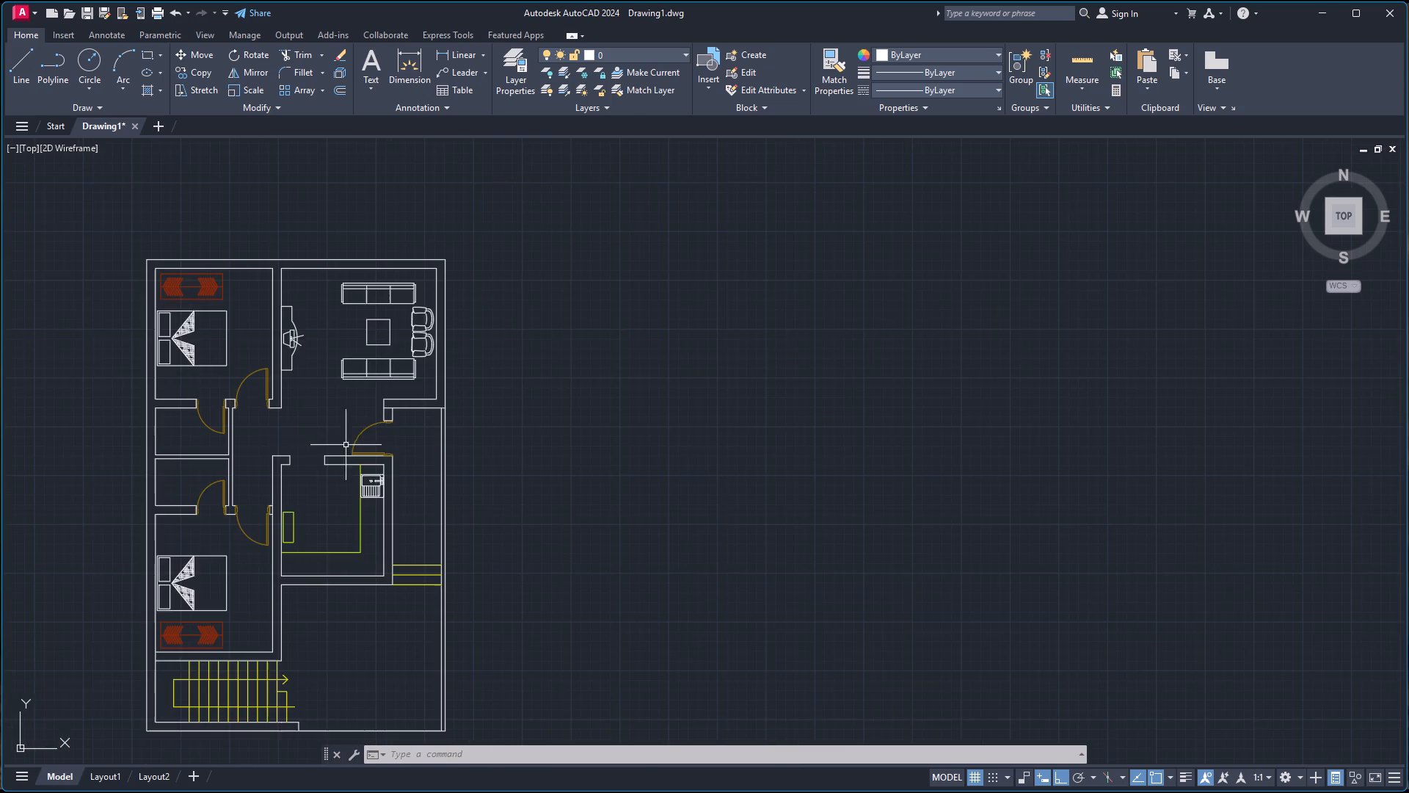
{"action": "scroll", "coordinate": [290, 447], "scroll_direction": "up", "scroll_amount": 2}
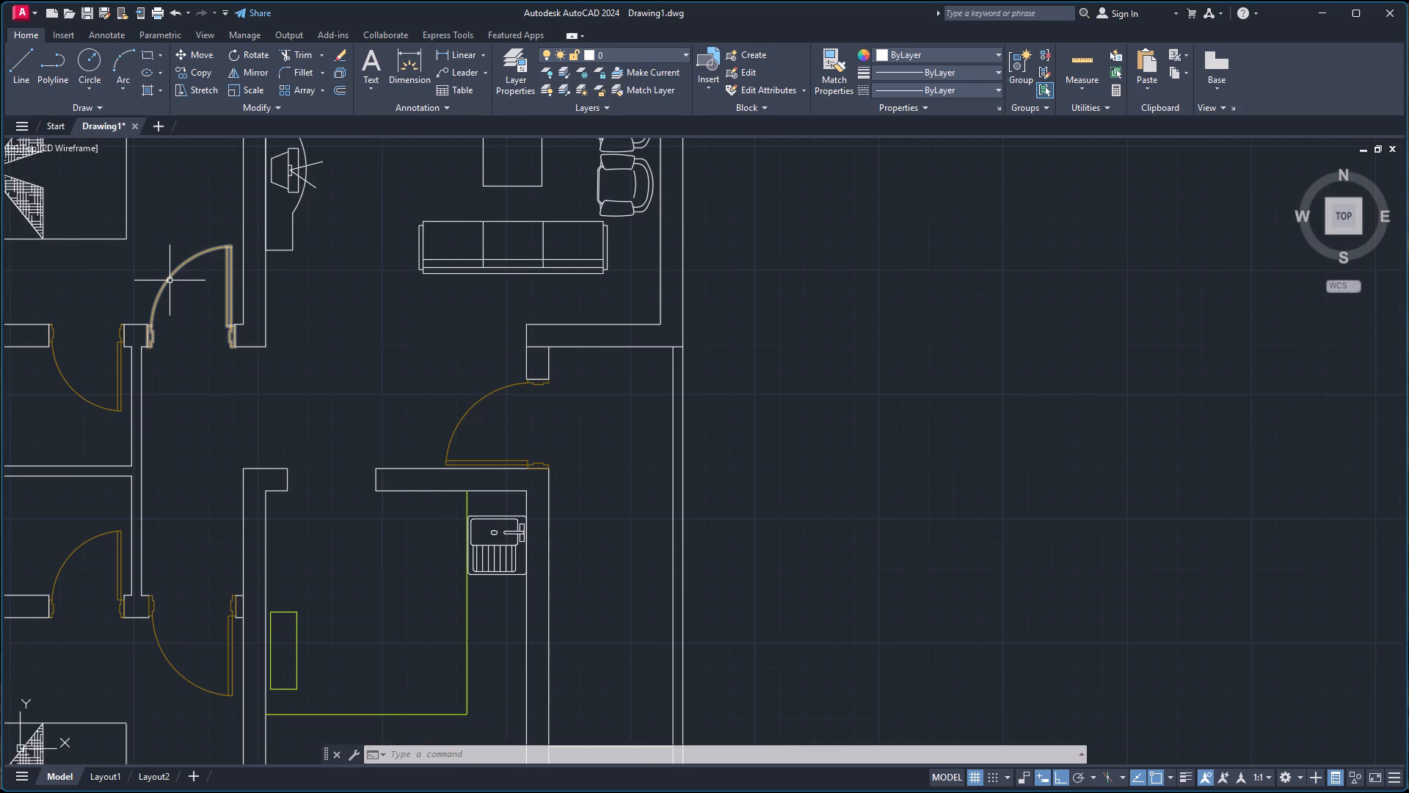
{"action": "double_click", "coordinate": [170, 280]}
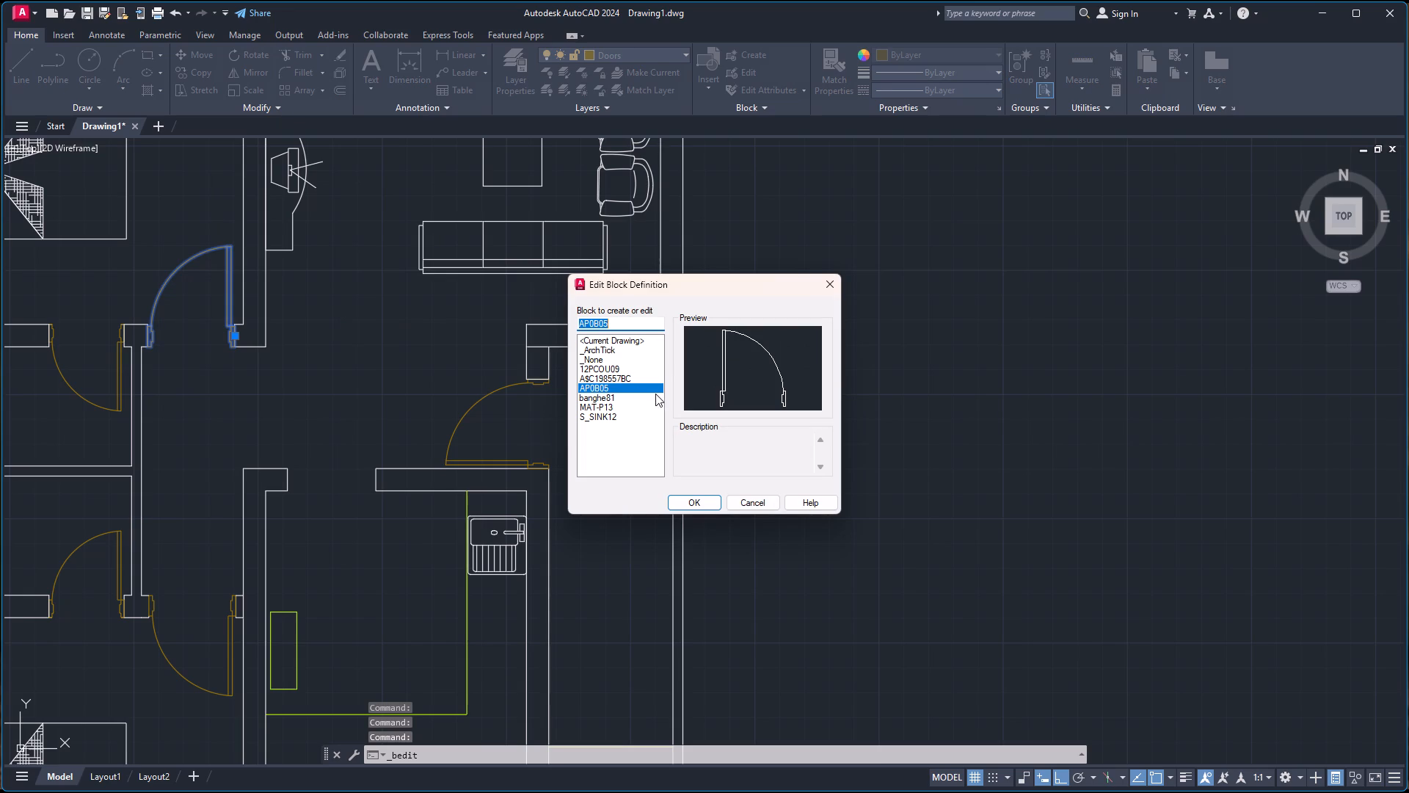
{"action": "left_click", "coordinate": [702, 496]}
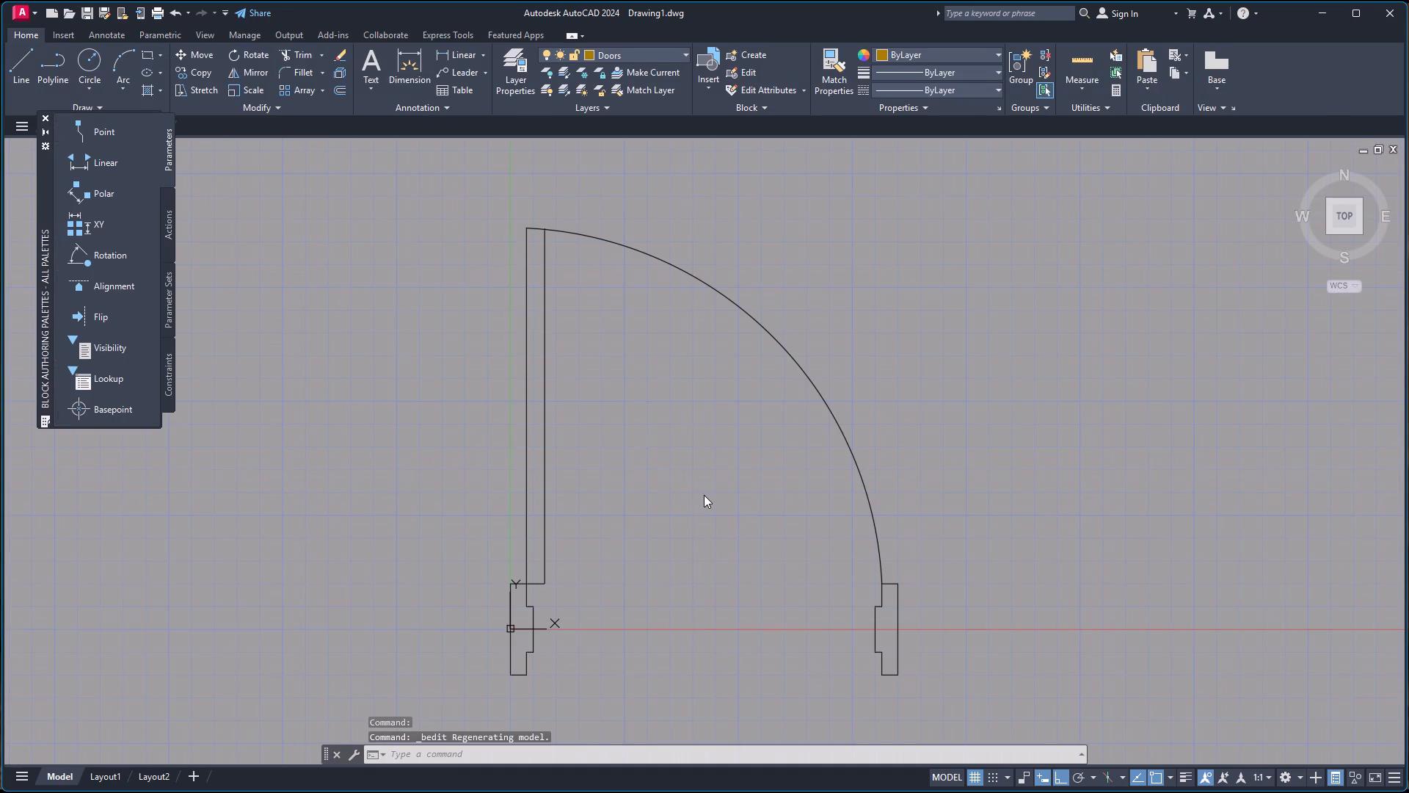
{"action": "left_click", "coordinate": [742, 306]}
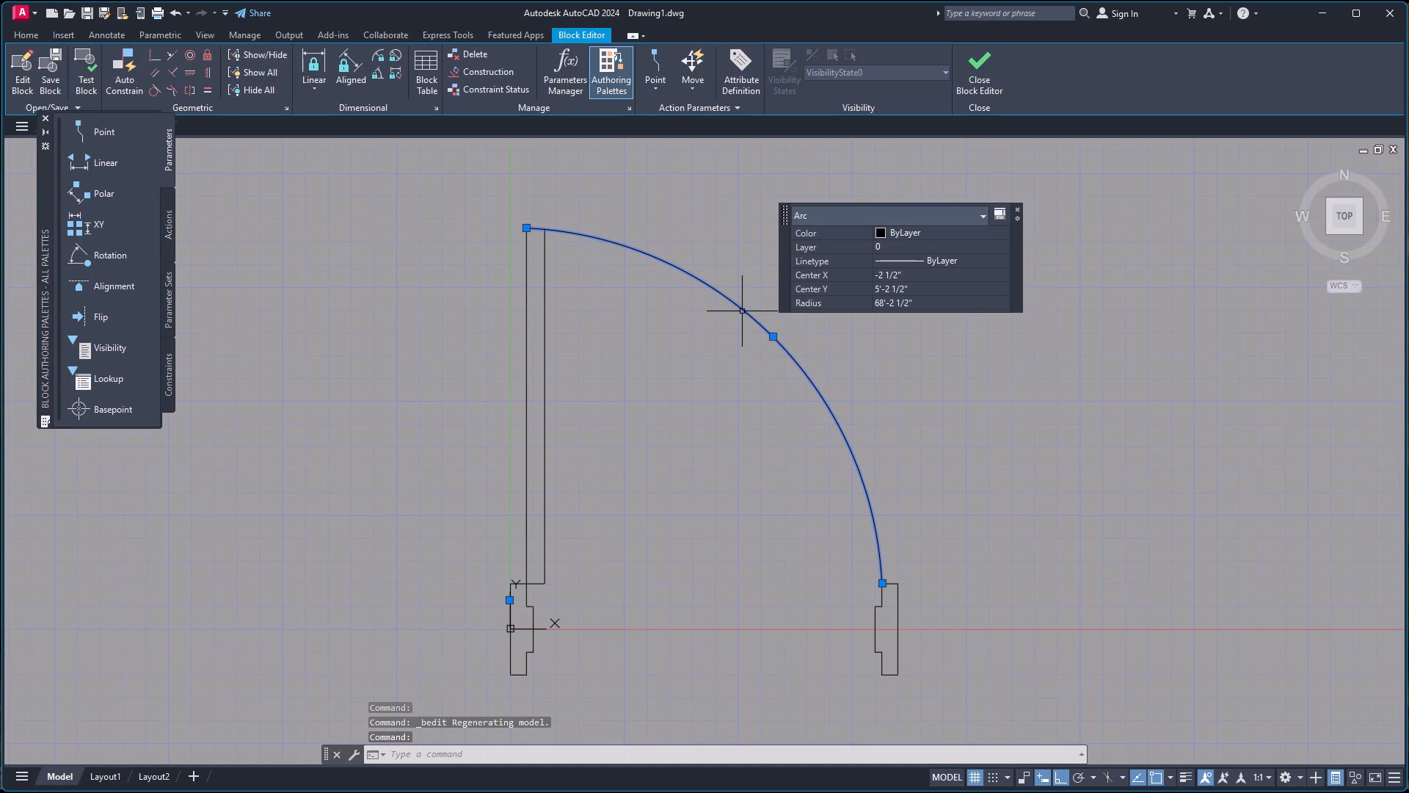
{"action": "double_click", "coordinate": [927, 261]}
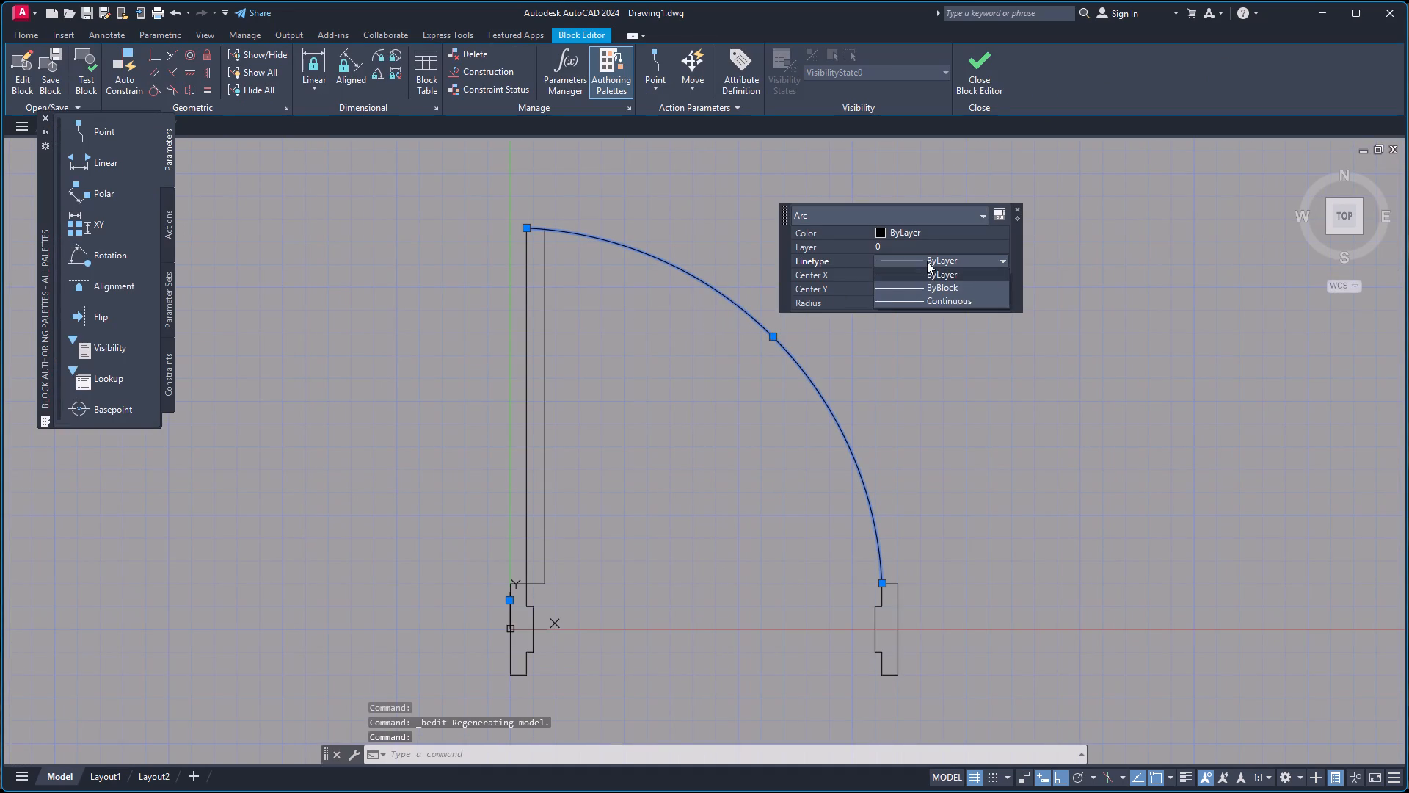
{"action": "left_click", "coordinate": [927, 261]}
{"action": "left_click", "coordinate": [1016, 206]}
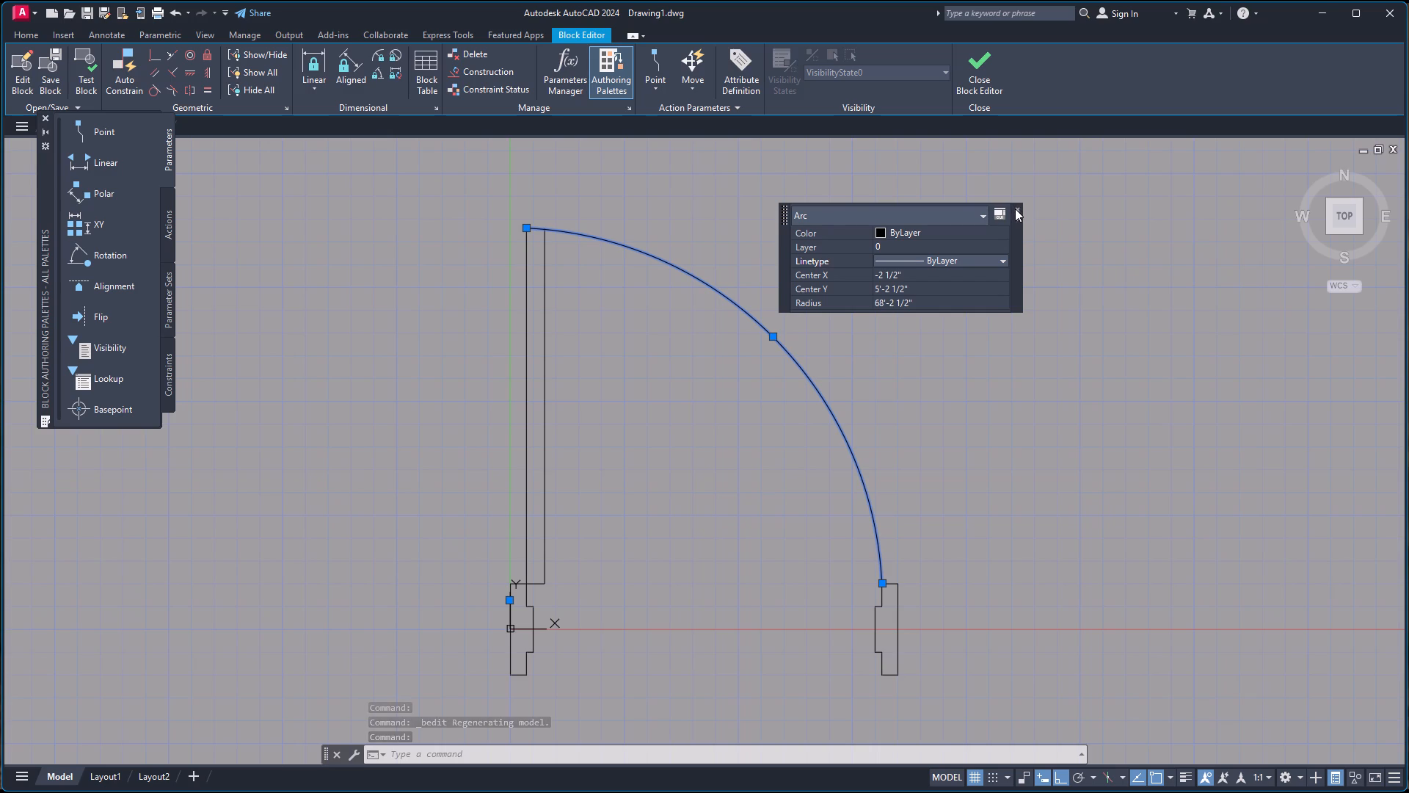
{"action": "left_click", "coordinate": [1017, 209]}
{"action": "left_click", "coordinate": [975, 75]}
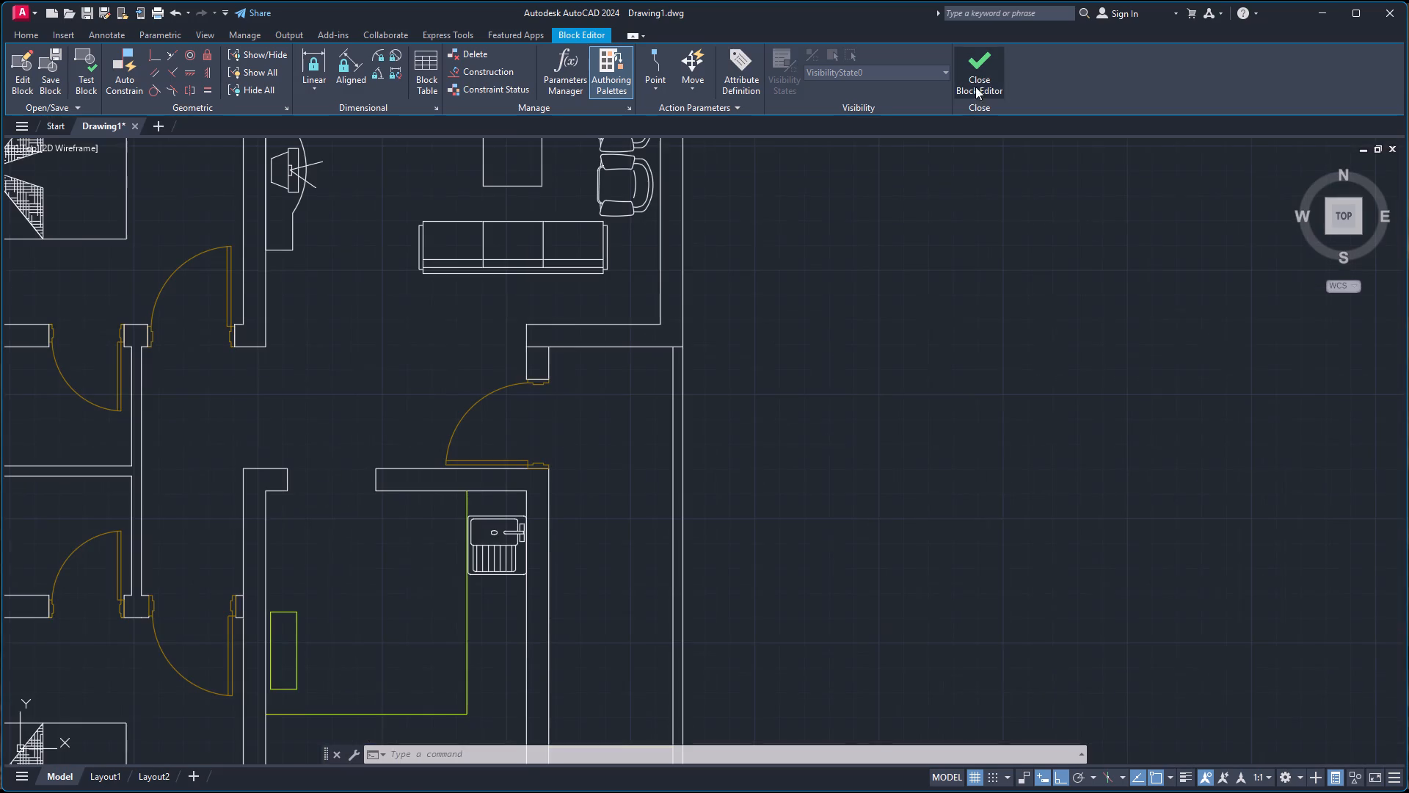
Load the HIDDEN2 linetype from acadiso.lin into the drawing.
{"action": "scroll", "coordinate": [501, 325], "scroll_direction": "down", "scroll_amount": 2}
{"action": "scroll", "coordinate": [495, 307], "scroll_direction": "up", "scroll_amount": 2}
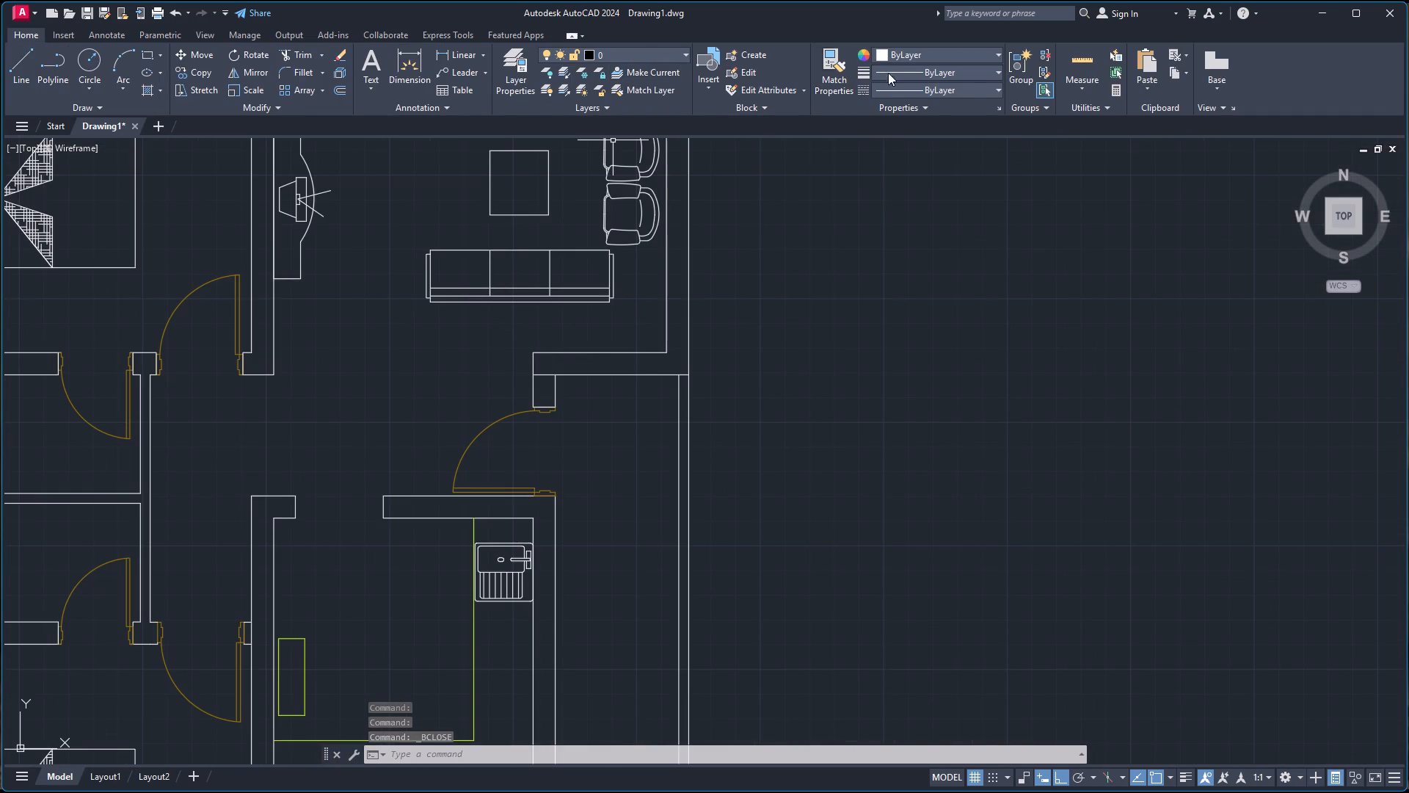
{"action": "left_click", "coordinate": [969, 86]}
{"action": "left_click", "coordinate": [936, 156]}
{"action": "left_click", "coordinate": [818, 279]}
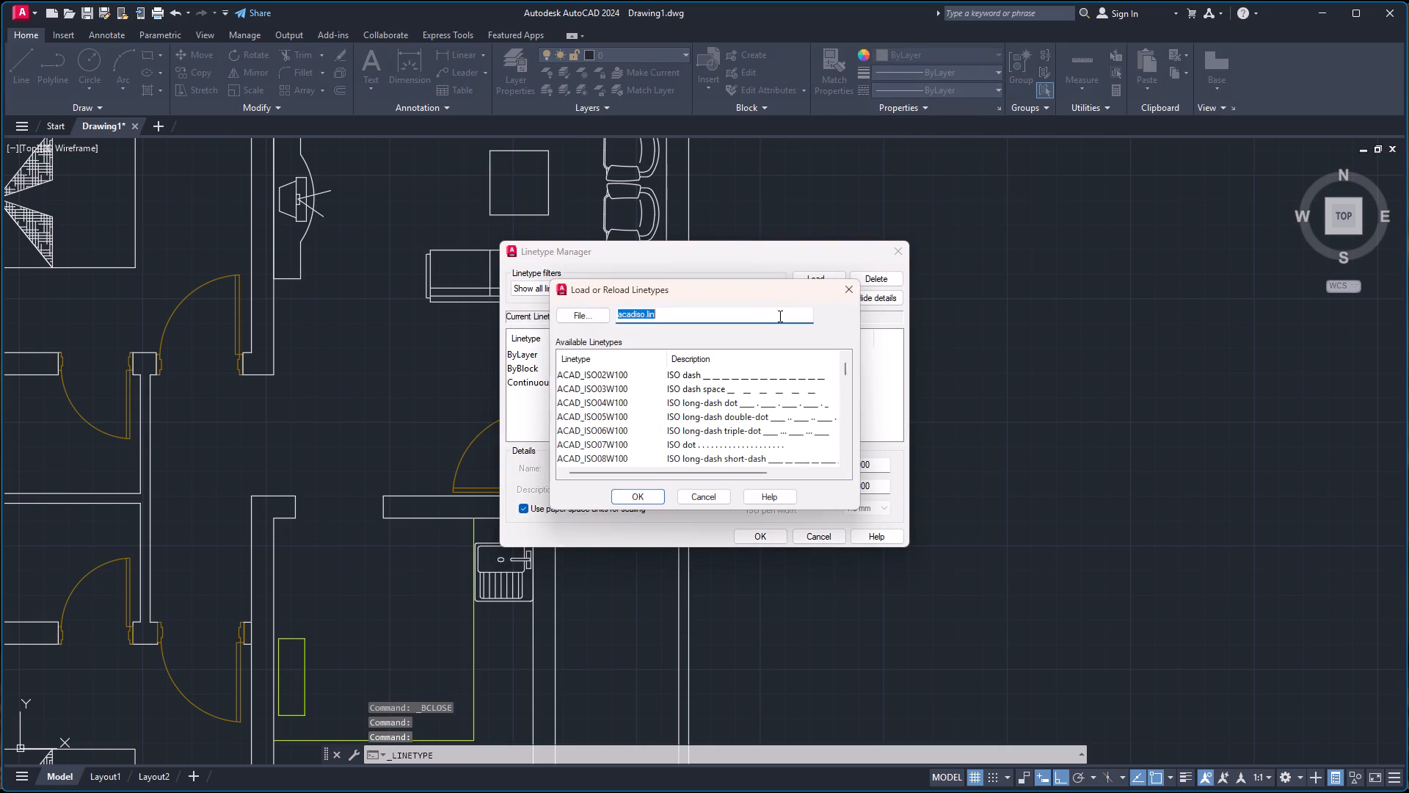
{"action": "scroll", "coordinate": [647, 397], "scroll_direction": "down", "scroll_amount": 19}
{"action": "scroll", "coordinate": [648, 404], "scroll_direction": "up", "scroll_amount": 5}
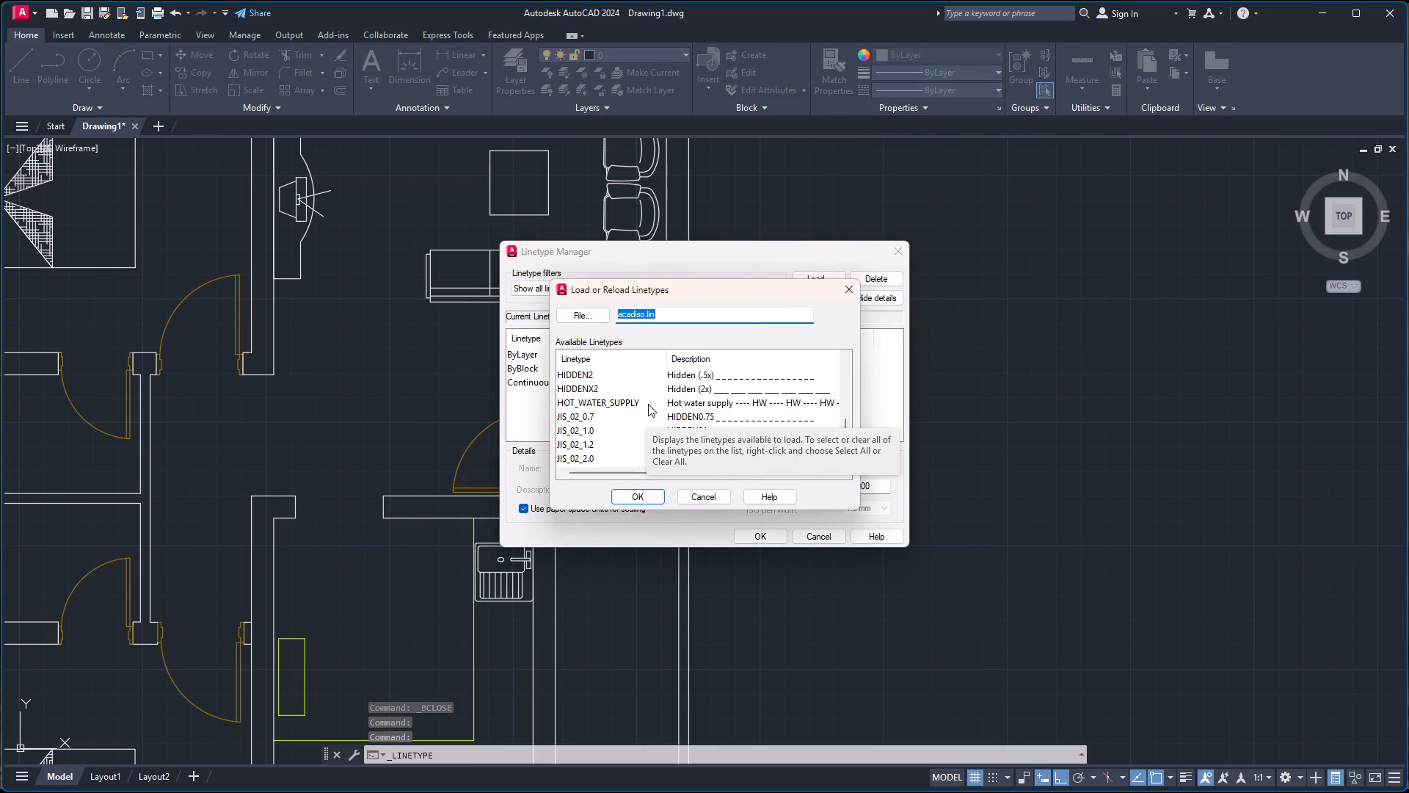
{"action": "scroll", "coordinate": [648, 404], "scroll_direction": "up", "scroll_amount": 2}
{"action": "left_click", "coordinate": [607, 447]}
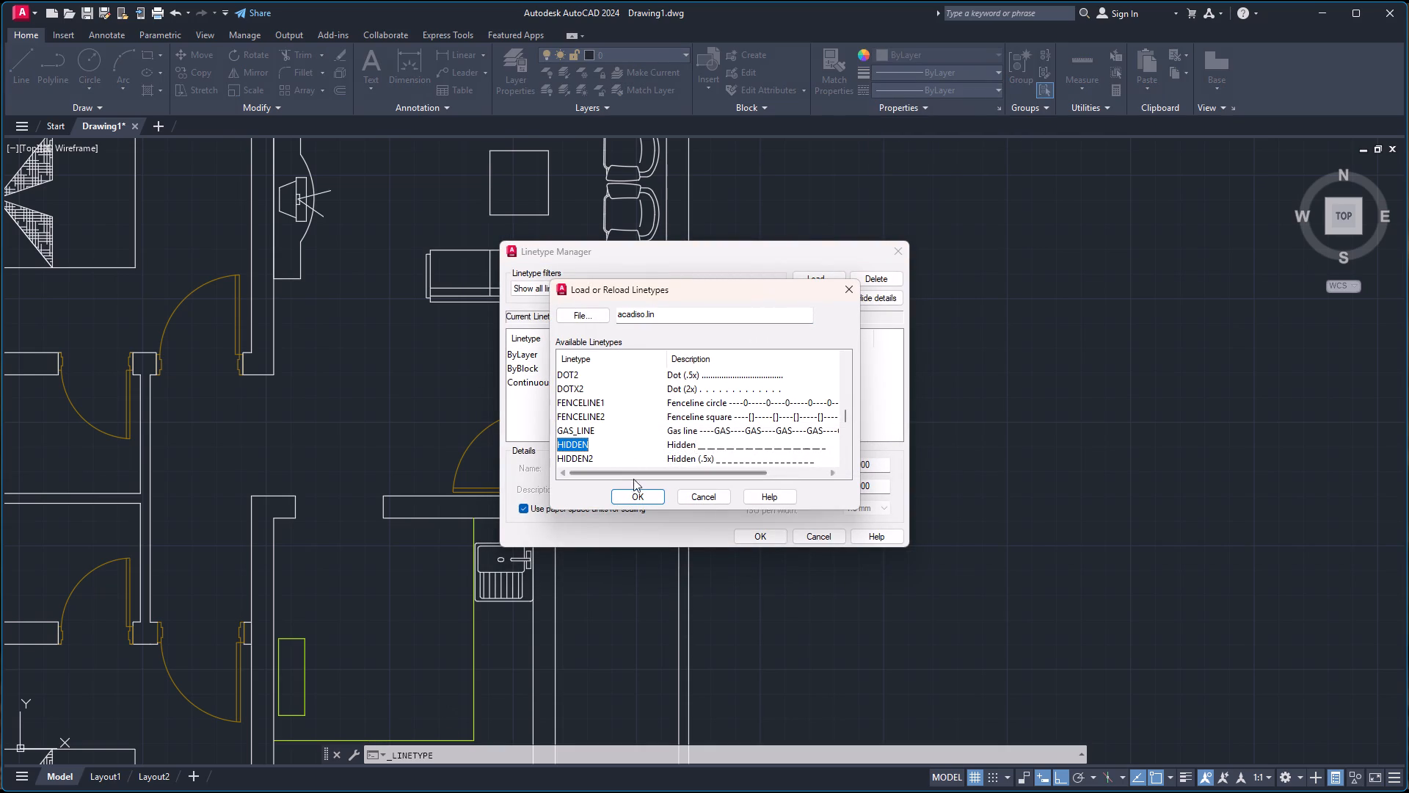
{"action": "left_click", "coordinate": [632, 464]}
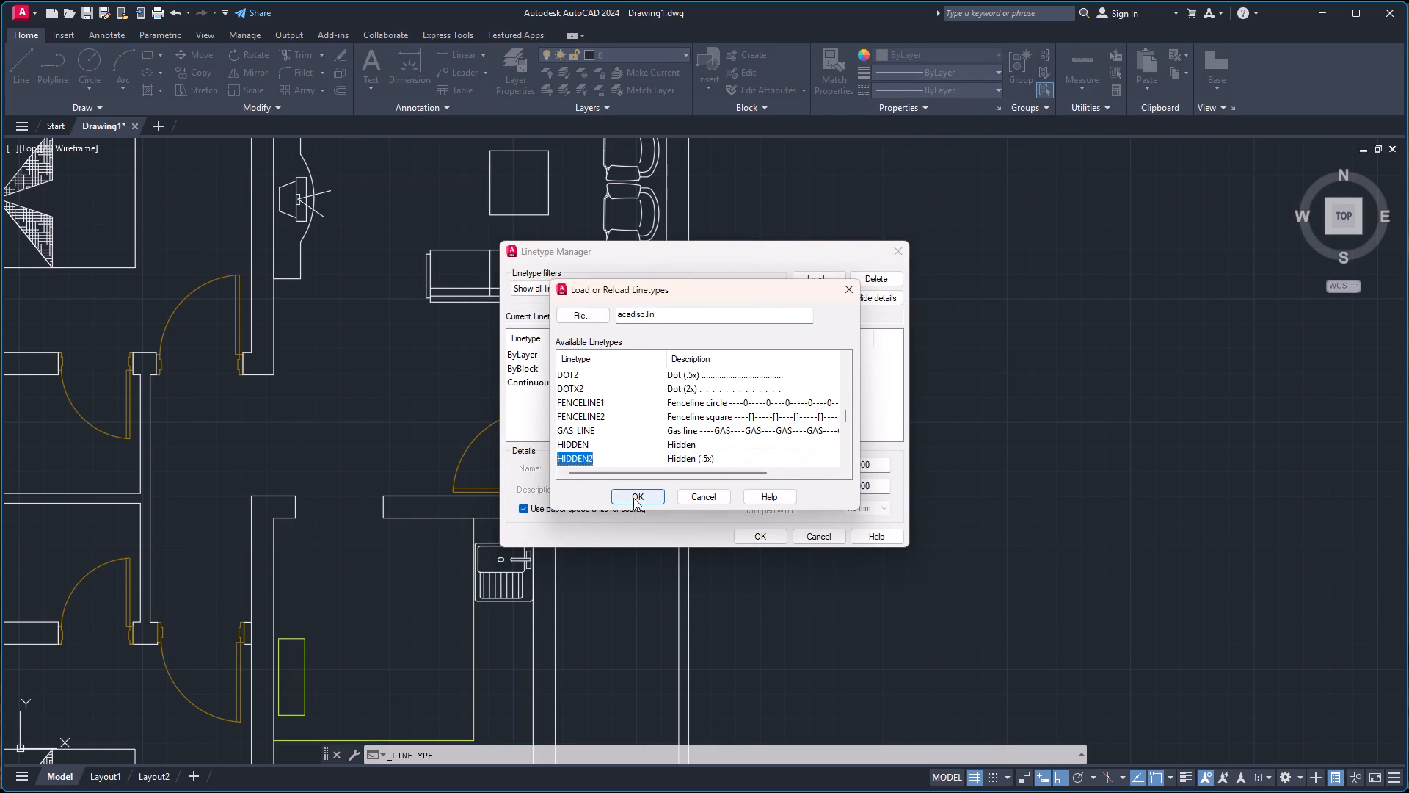
{"action": "left_click", "coordinate": [633, 498]}
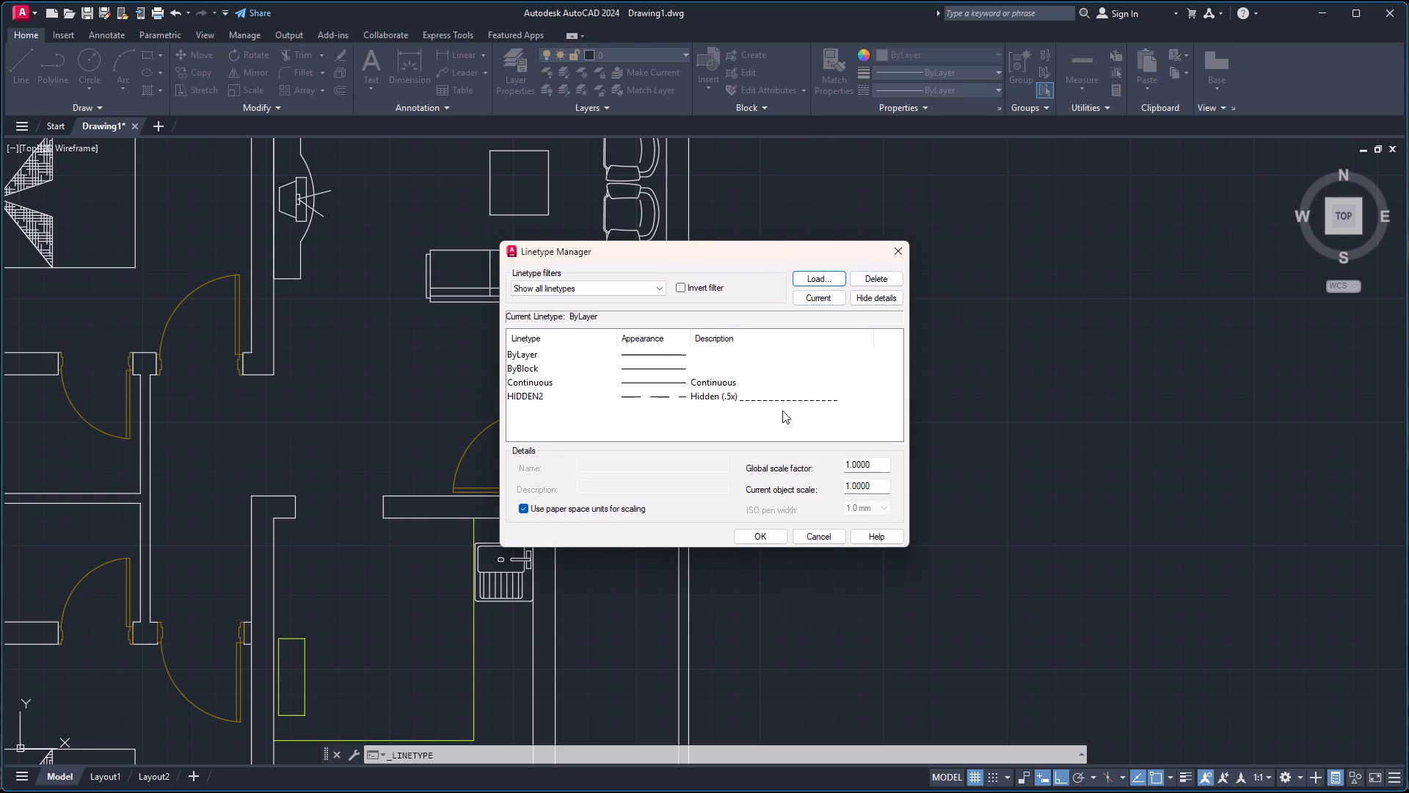
{"action": "left_click", "coordinate": [768, 533]}
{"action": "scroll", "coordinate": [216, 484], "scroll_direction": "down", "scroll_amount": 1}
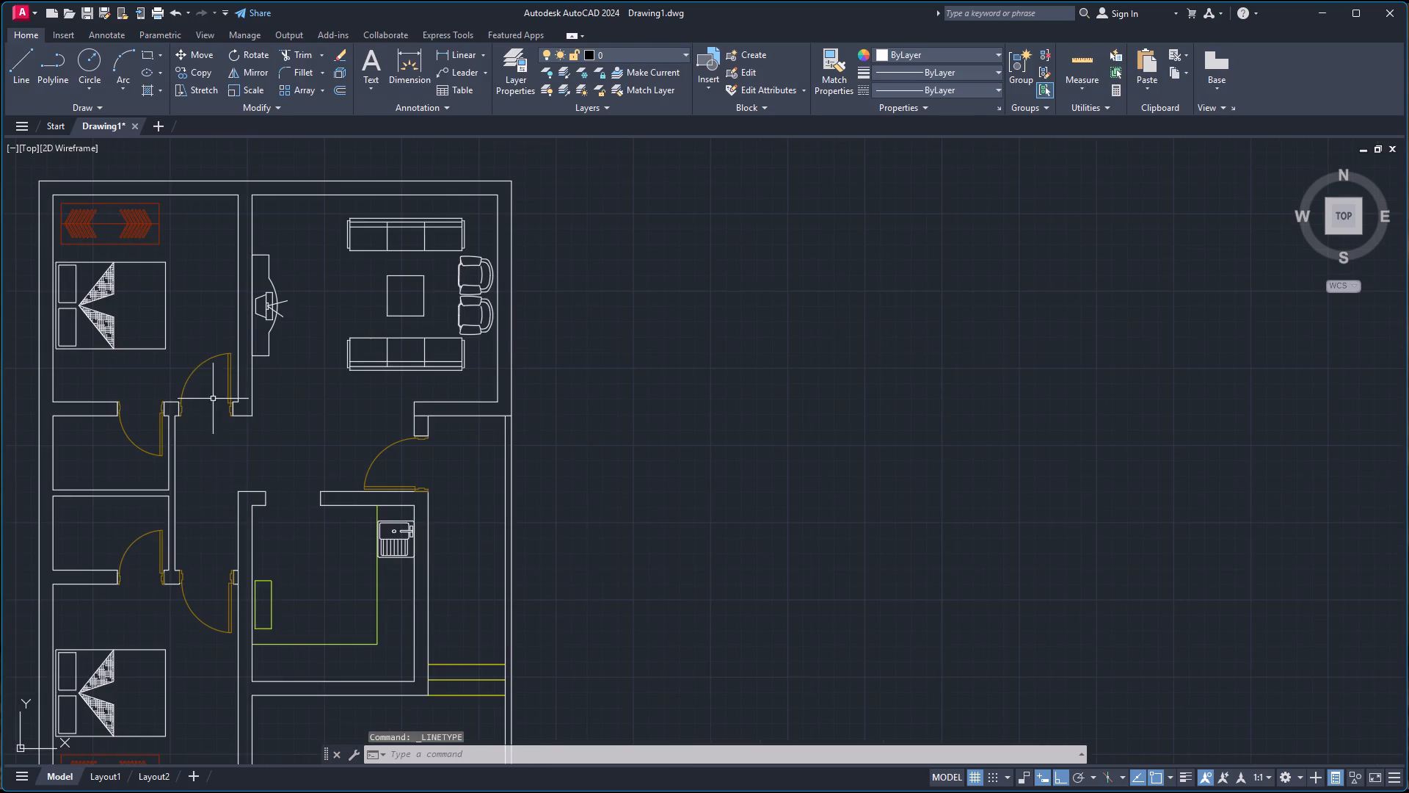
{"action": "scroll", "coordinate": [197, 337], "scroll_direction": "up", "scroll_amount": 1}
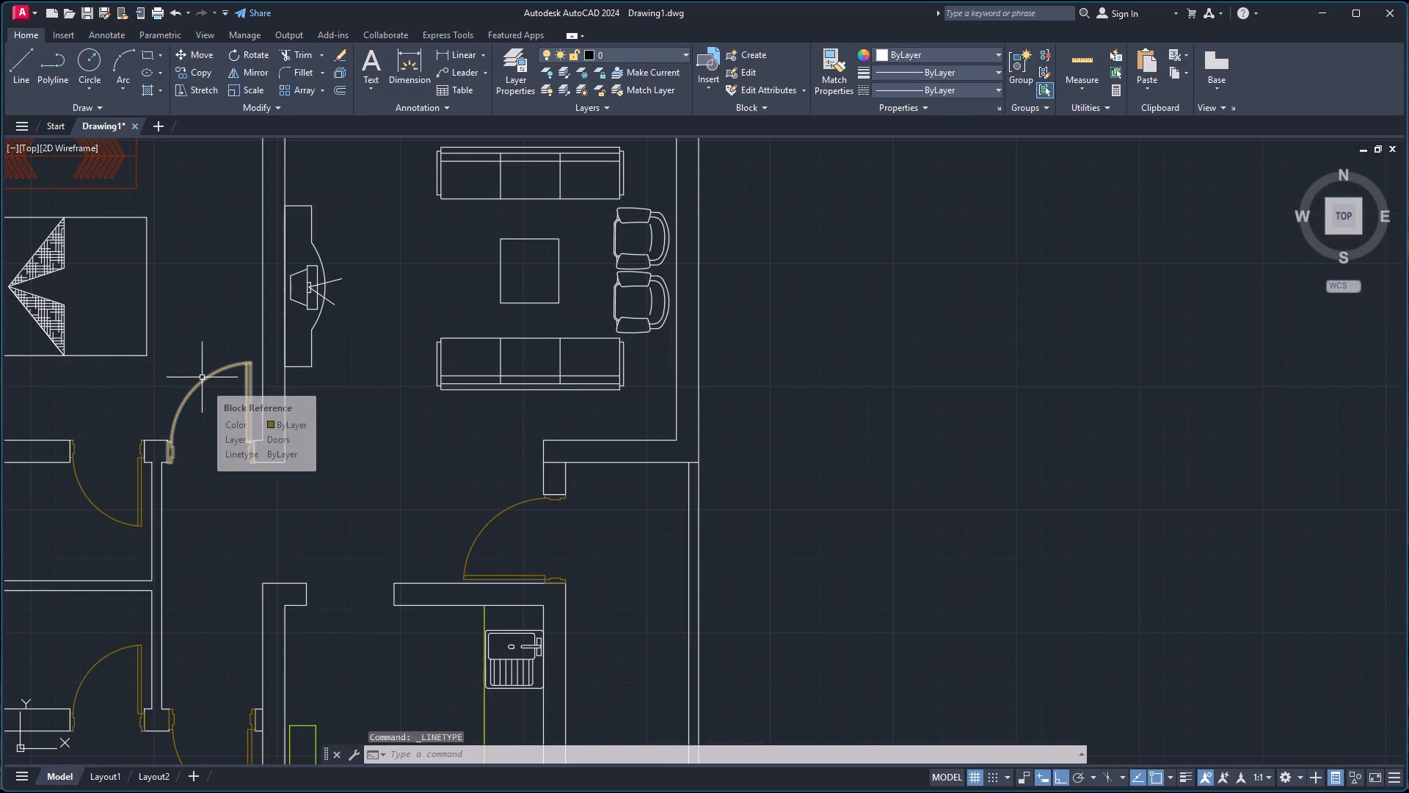
Open the door block AP0B05 for editing and set its swing arc's linetype to HIDDEN2.
{"action": "left_click", "coordinate": [202, 377]}
{"action": "left_click", "coordinate": [202, 380]}
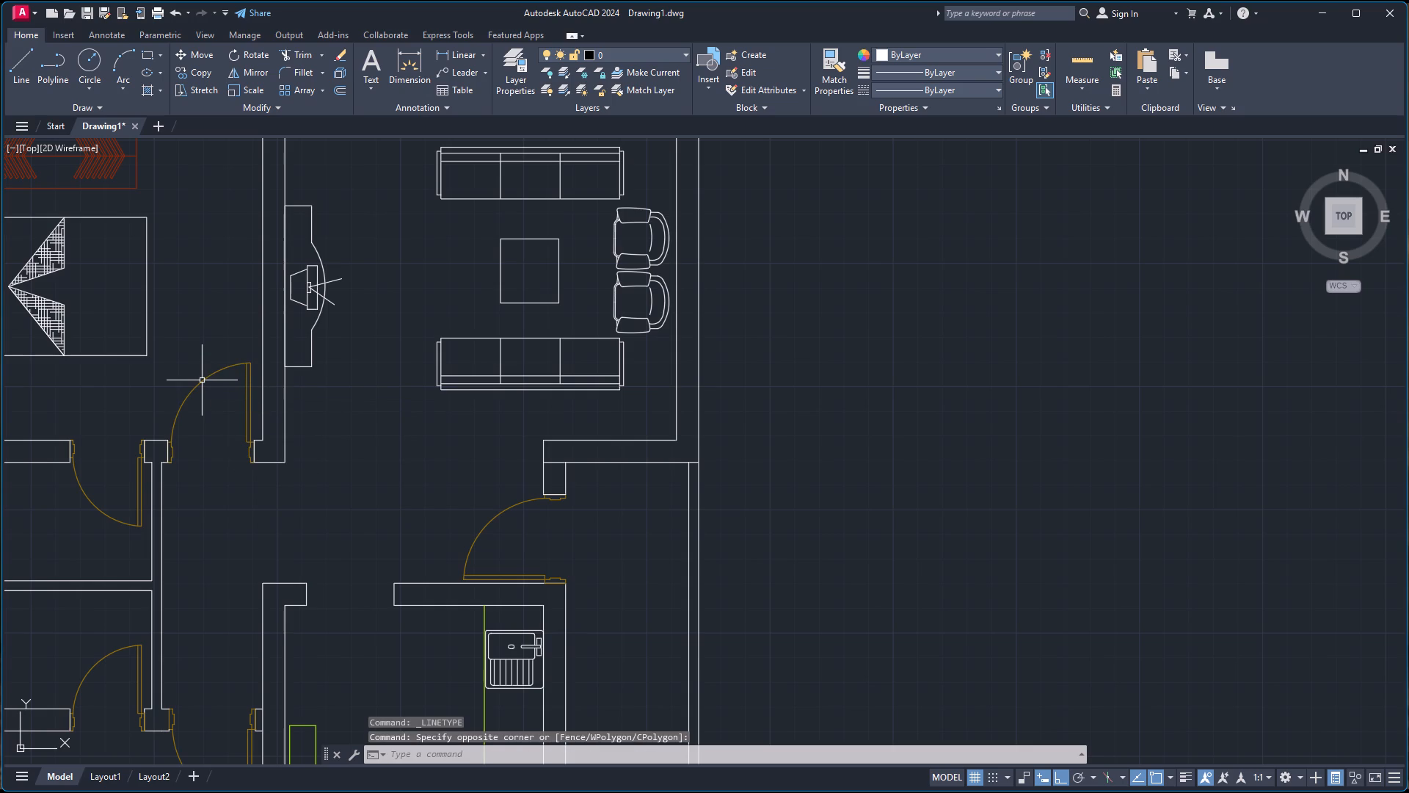
{"action": "double_click", "coordinate": [203, 382]}
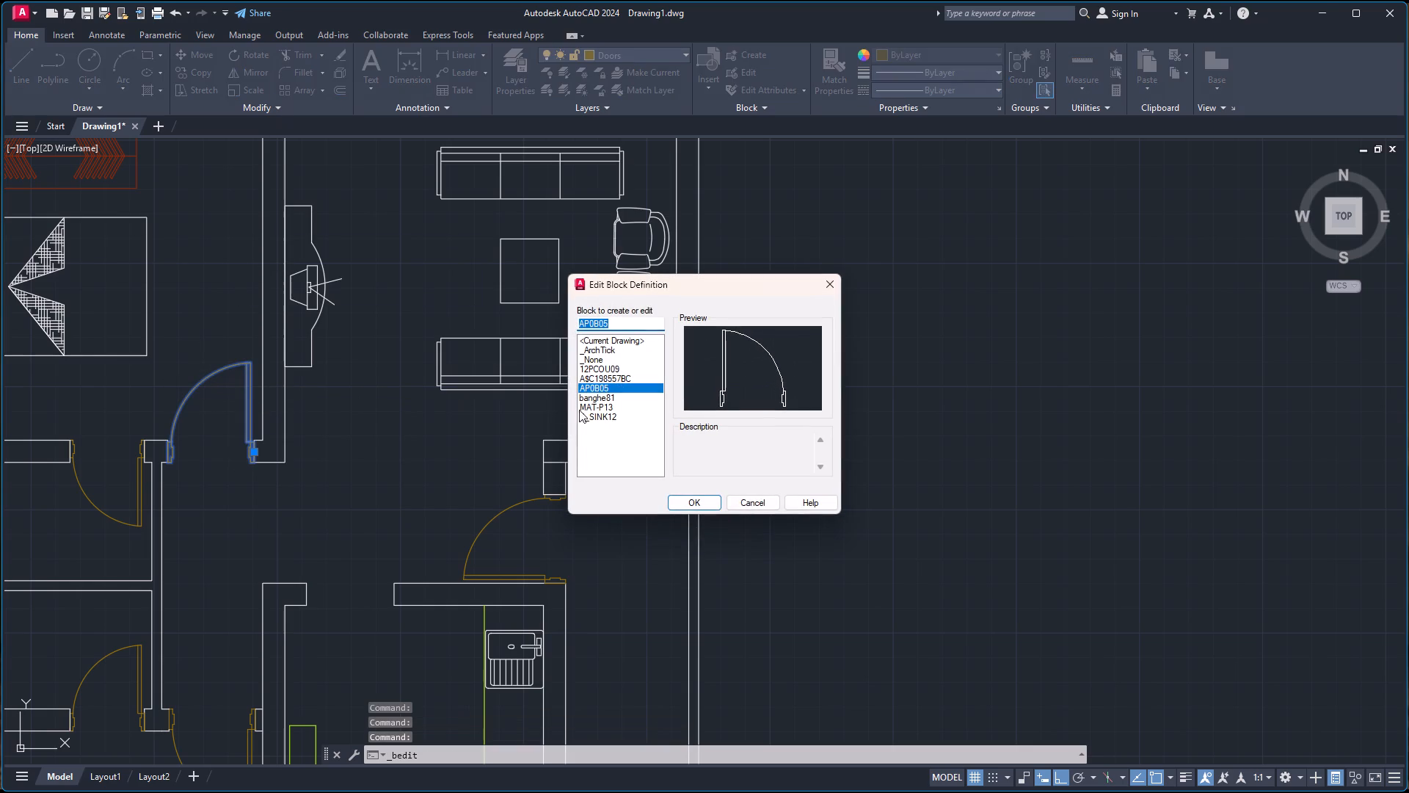
{"action": "left_click", "coordinate": [696, 496]}
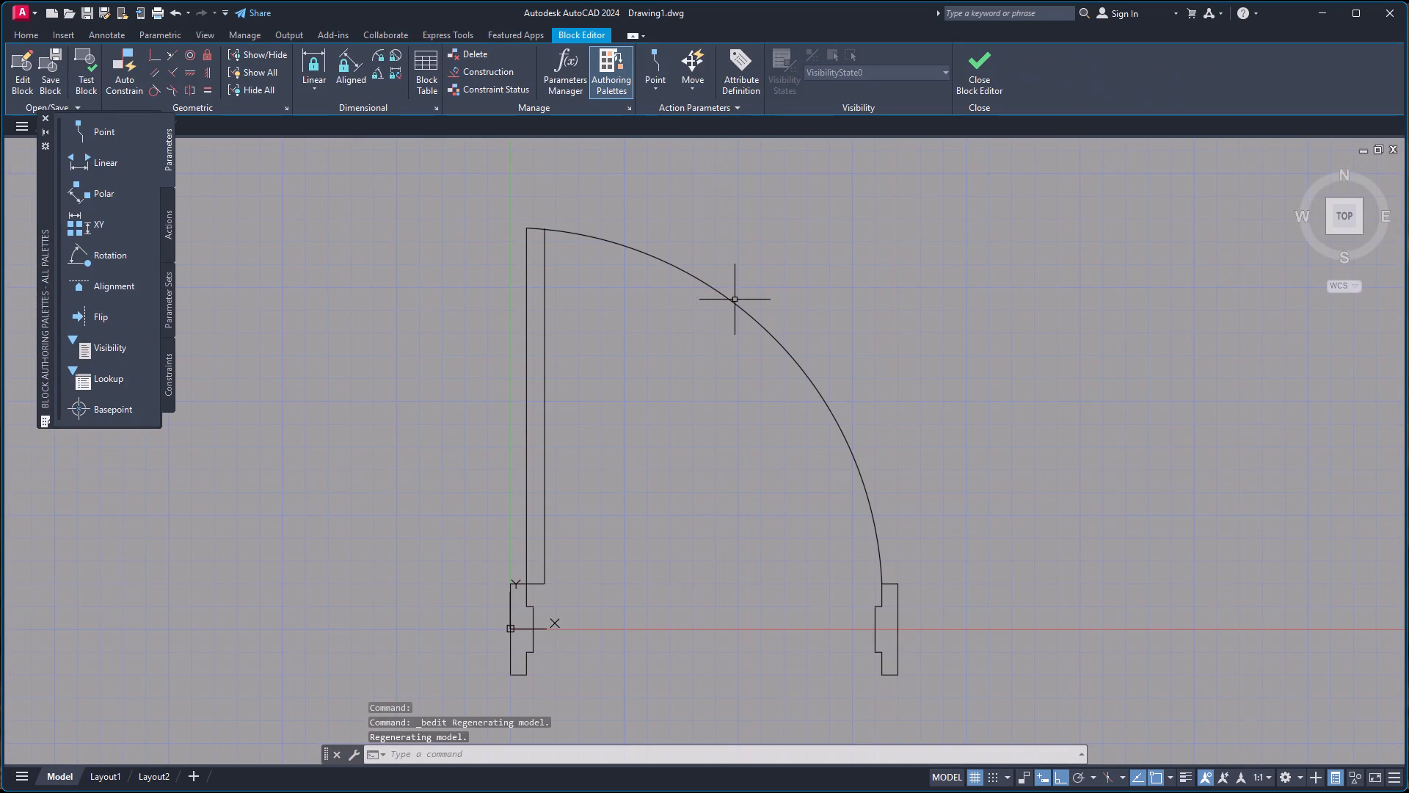
{"action": "left_click", "coordinate": [735, 300]}
{"action": "left_click", "coordinate": [738, 319]}
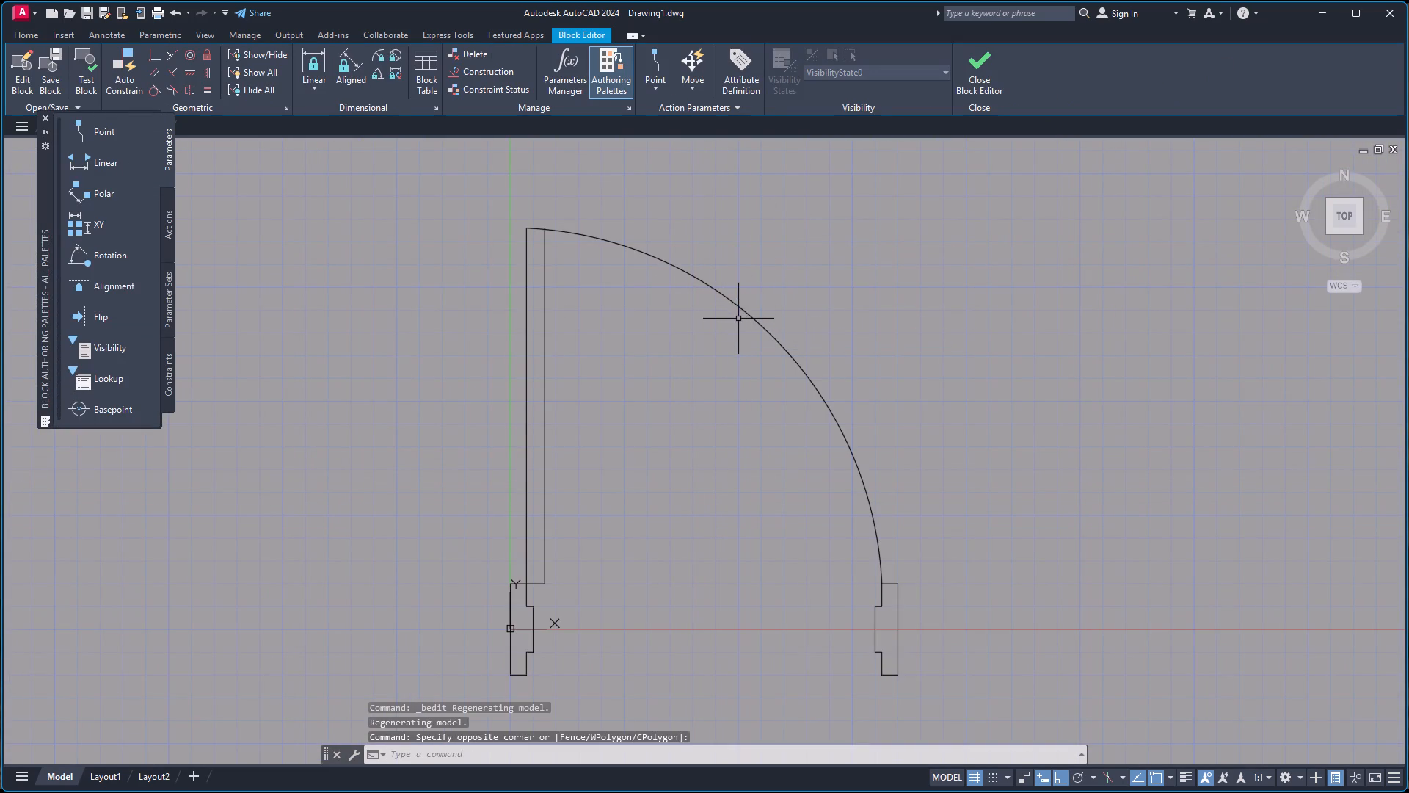
{"action": "left_click", "coordinate": [746, 314]}
{"action": "double_click", "coordinate": [935, 265]}
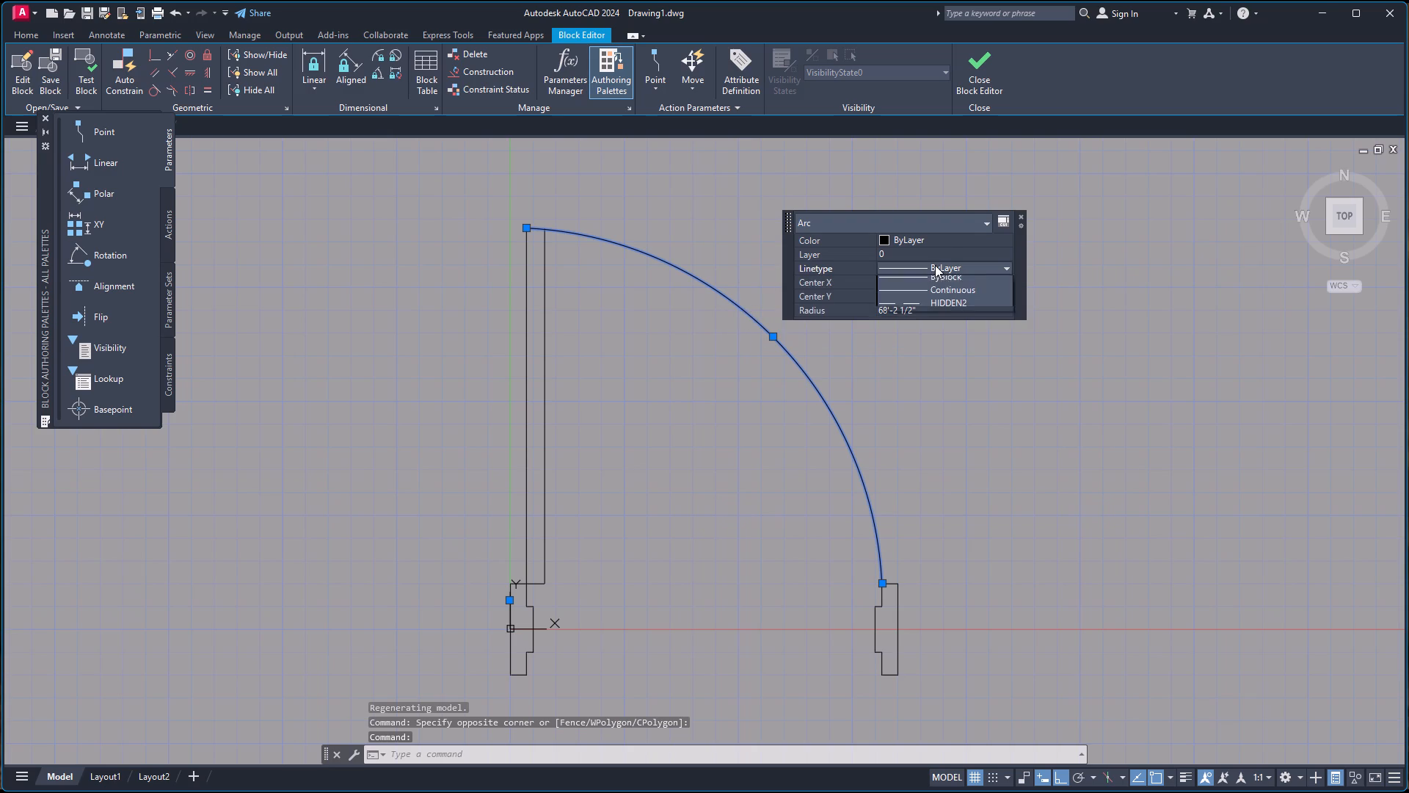
{"action": "left_click", "coordinate": [931, 319]}
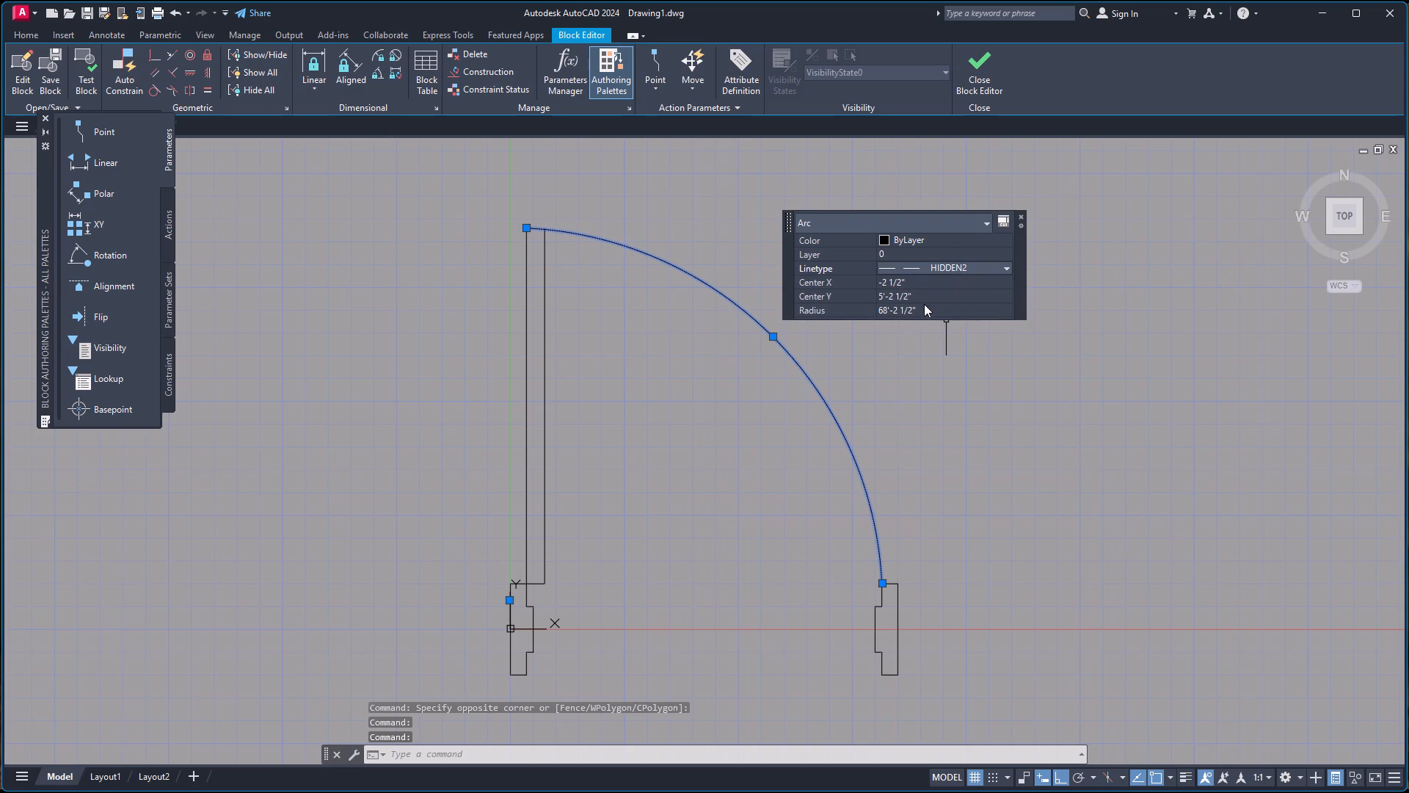
{"action": "left_click", "coordinate": [891, 383]}
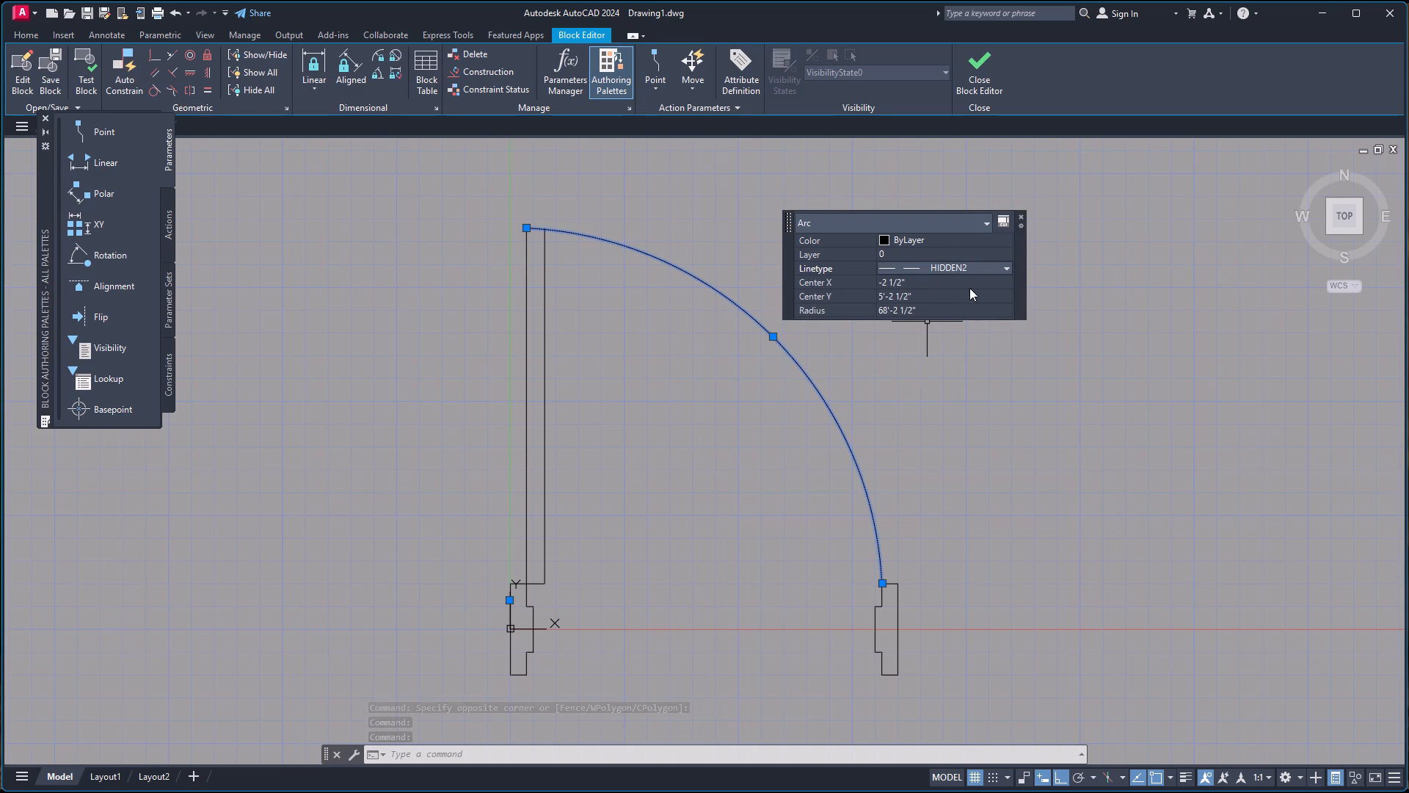
{"action": "left_click", "coordinate": [1019, 217]}
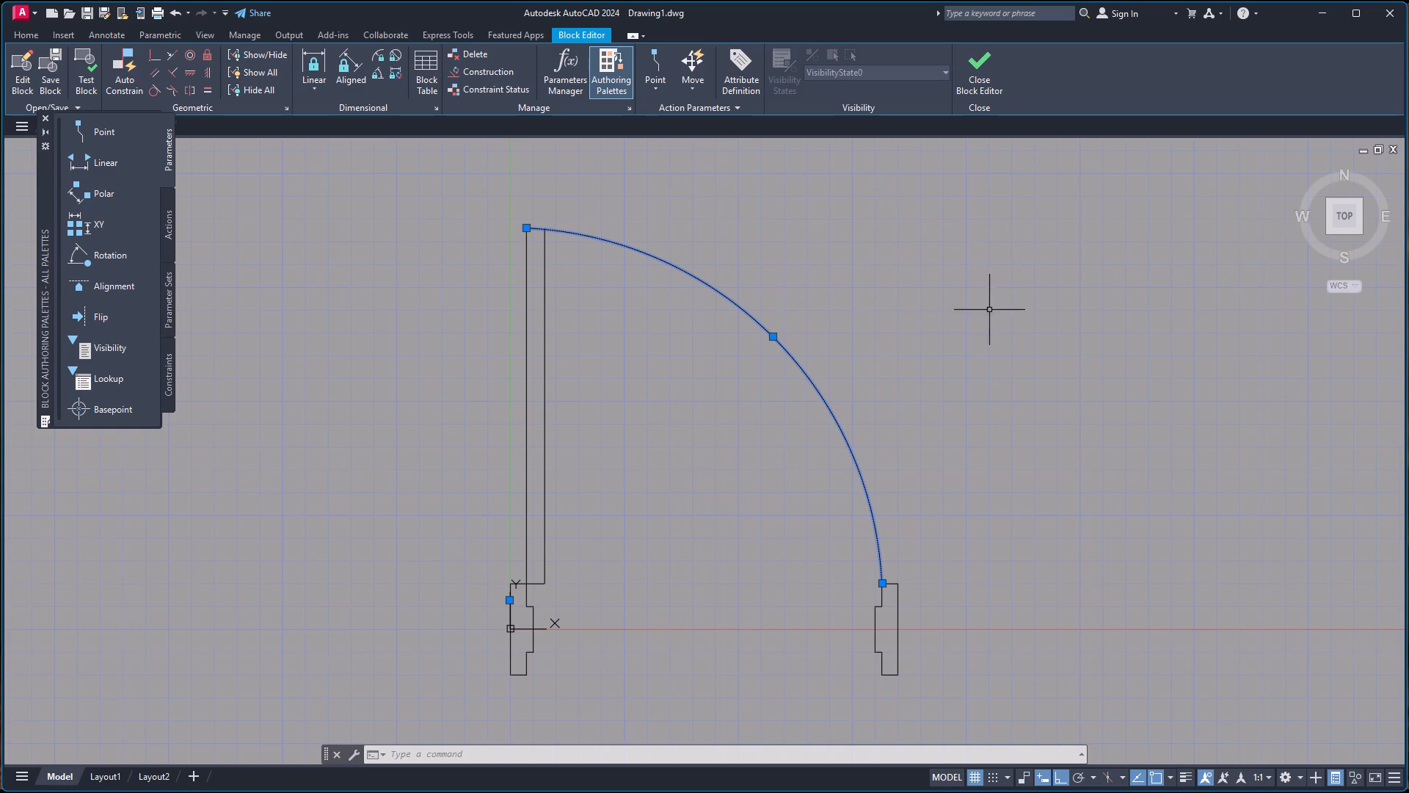
{"action": "key", "text": "Escape"}
Set the drawing's global linetype scale factor to 2.
{"action": "scroll", "coordinate": [787, 313], "scroll_direction": "up", "scroll_amount": 2}
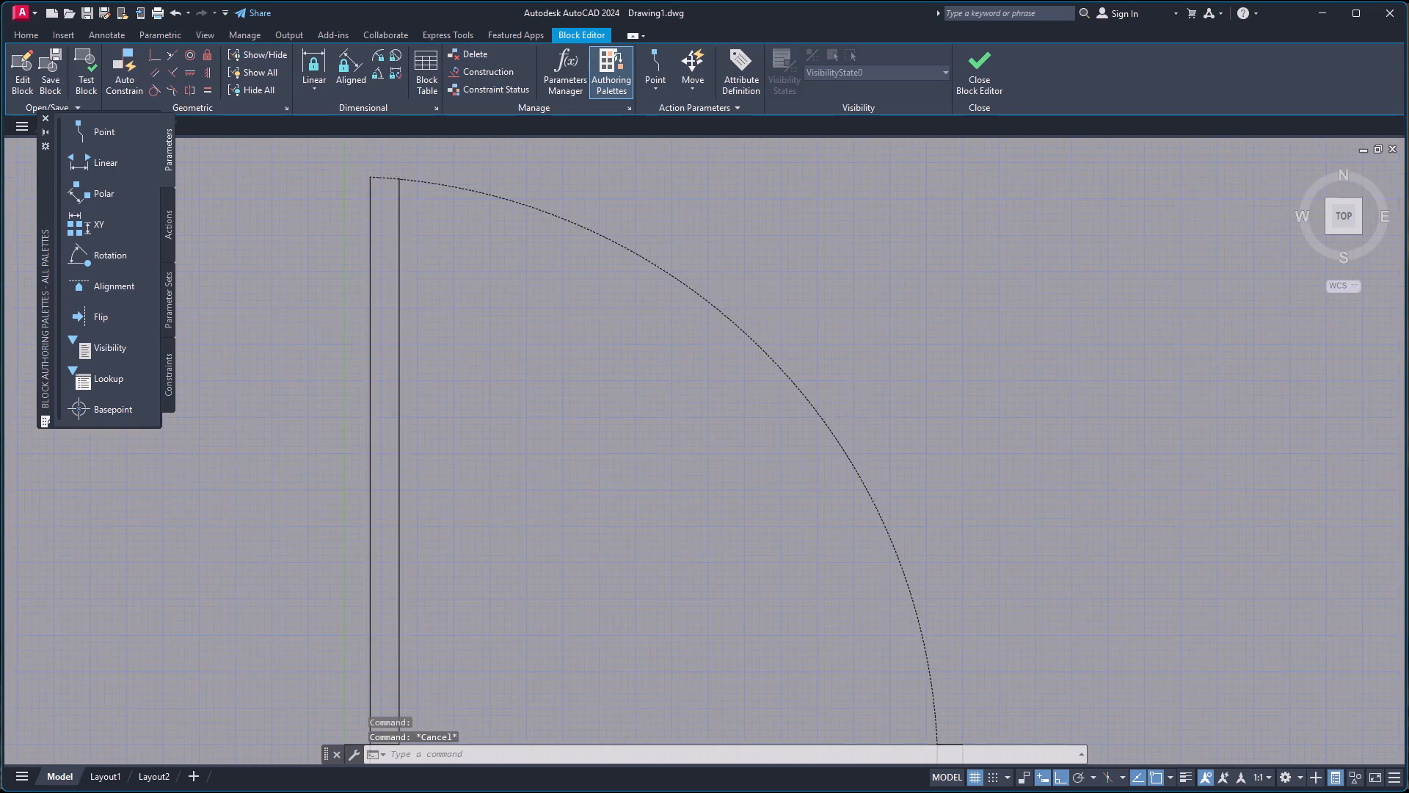
{"action": "scroll", "coordinate": [787, 311], "scroll_direction": "up", "scroll_amount": 1}
{"action": "left_click", "coordinate": [696, 382]}
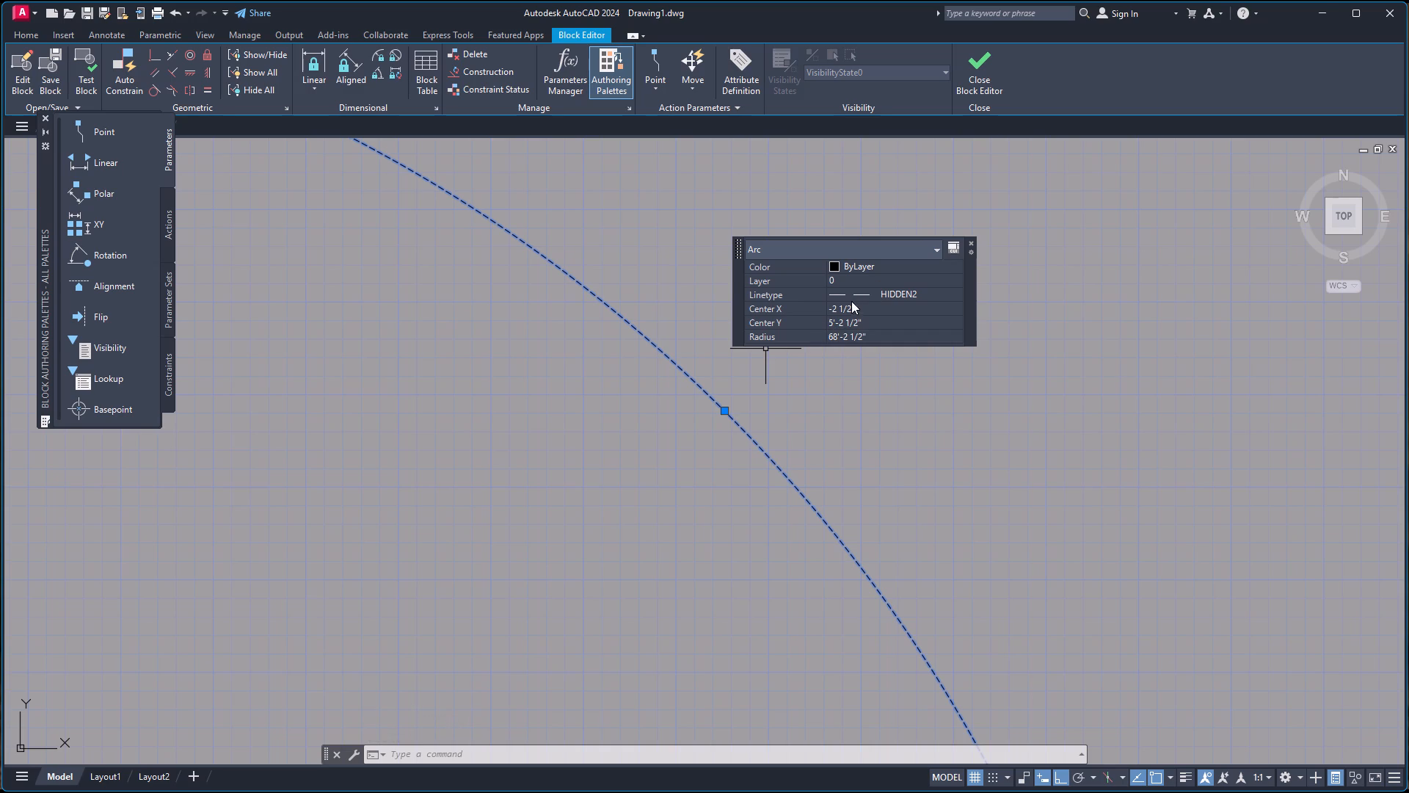
{"action": "left_click", "coordinate": [958, 247]}
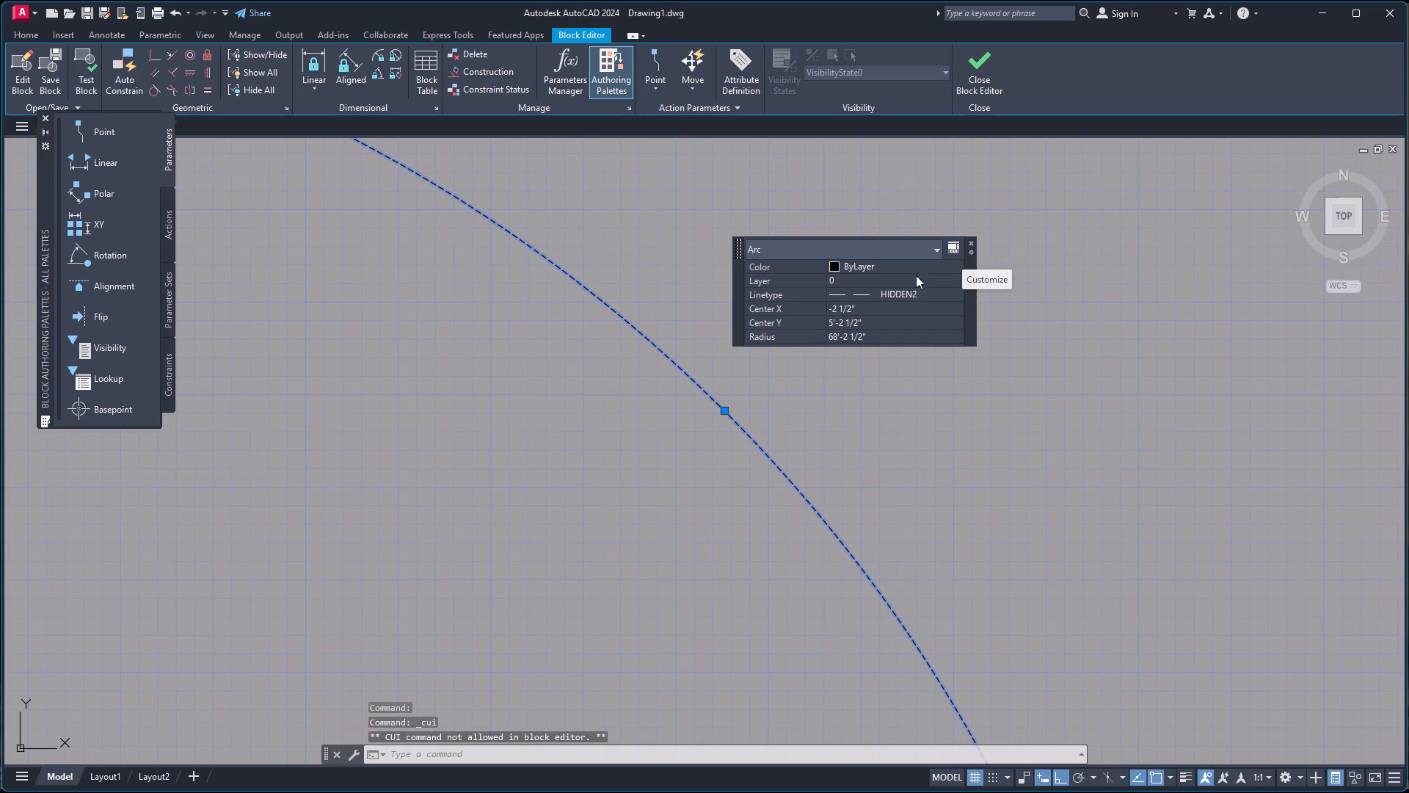
{"action": "left_click", "coordinate": [898, 291]}
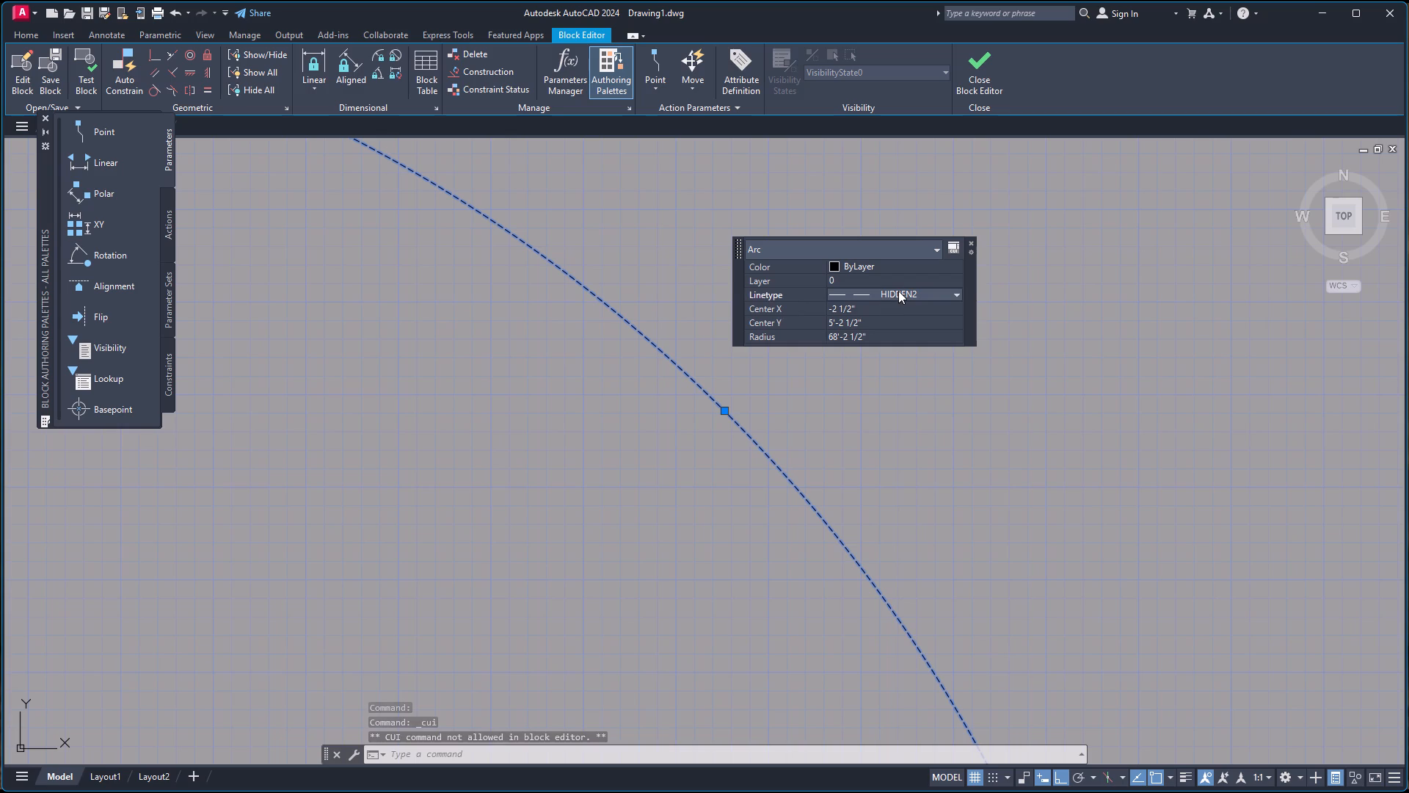
{"action": "left_click", "coordinate": [898, 291]}
{"action": "left_click", "coordinate": [898, 291]}
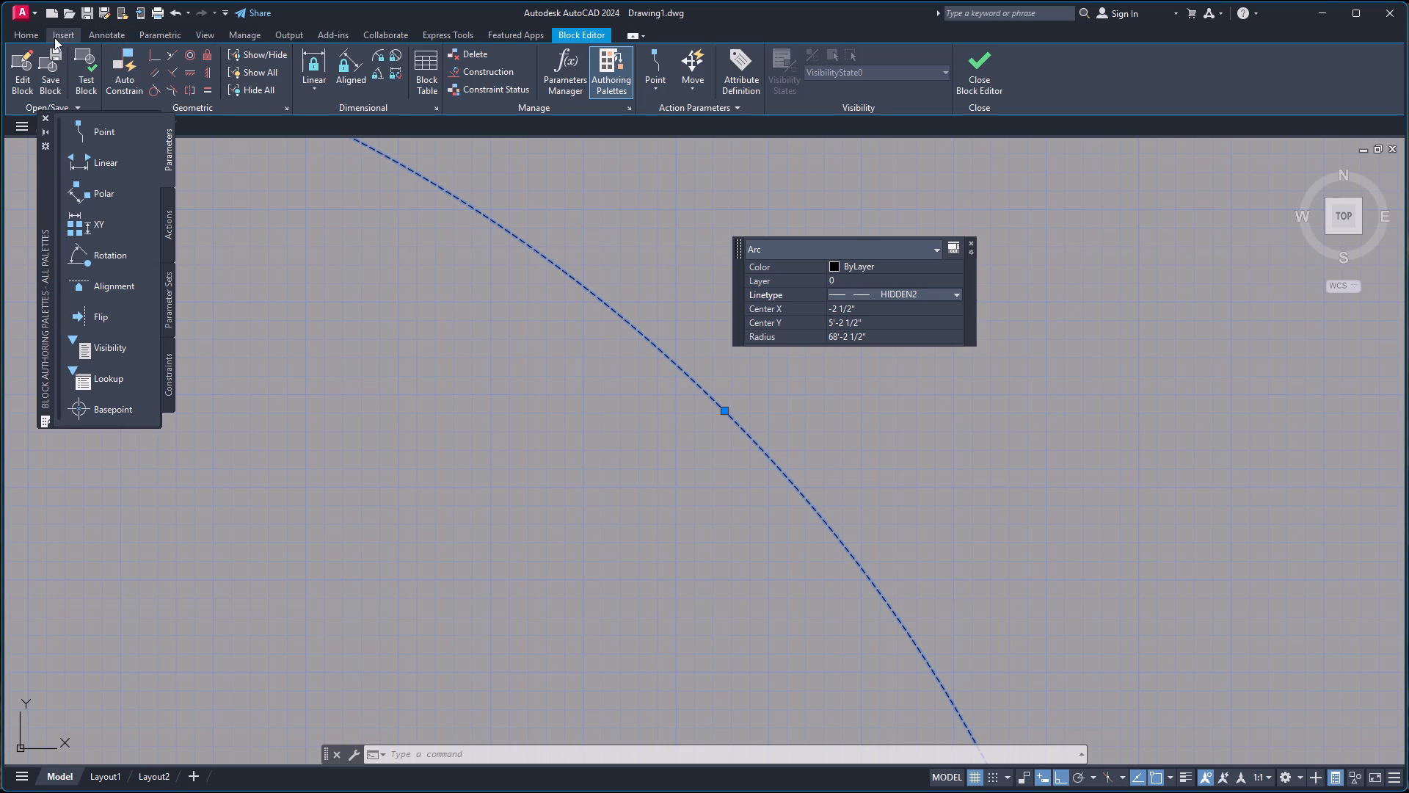
{"action": "left_click", "coordinate": [30, 35]}
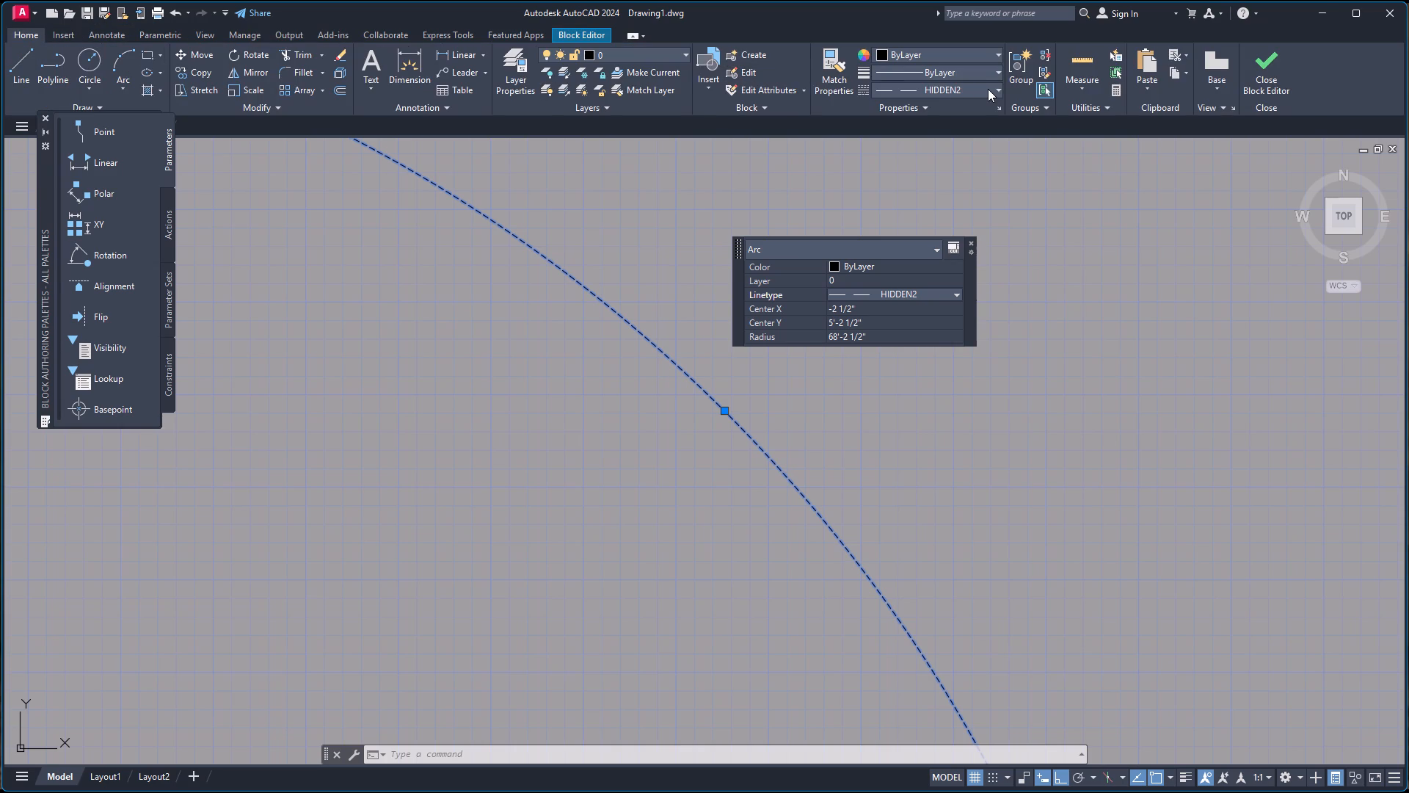
{"action": "left_click", "coordinate": [988, 89]}
{"action": "left_click", "coordinate": [924, 170]}
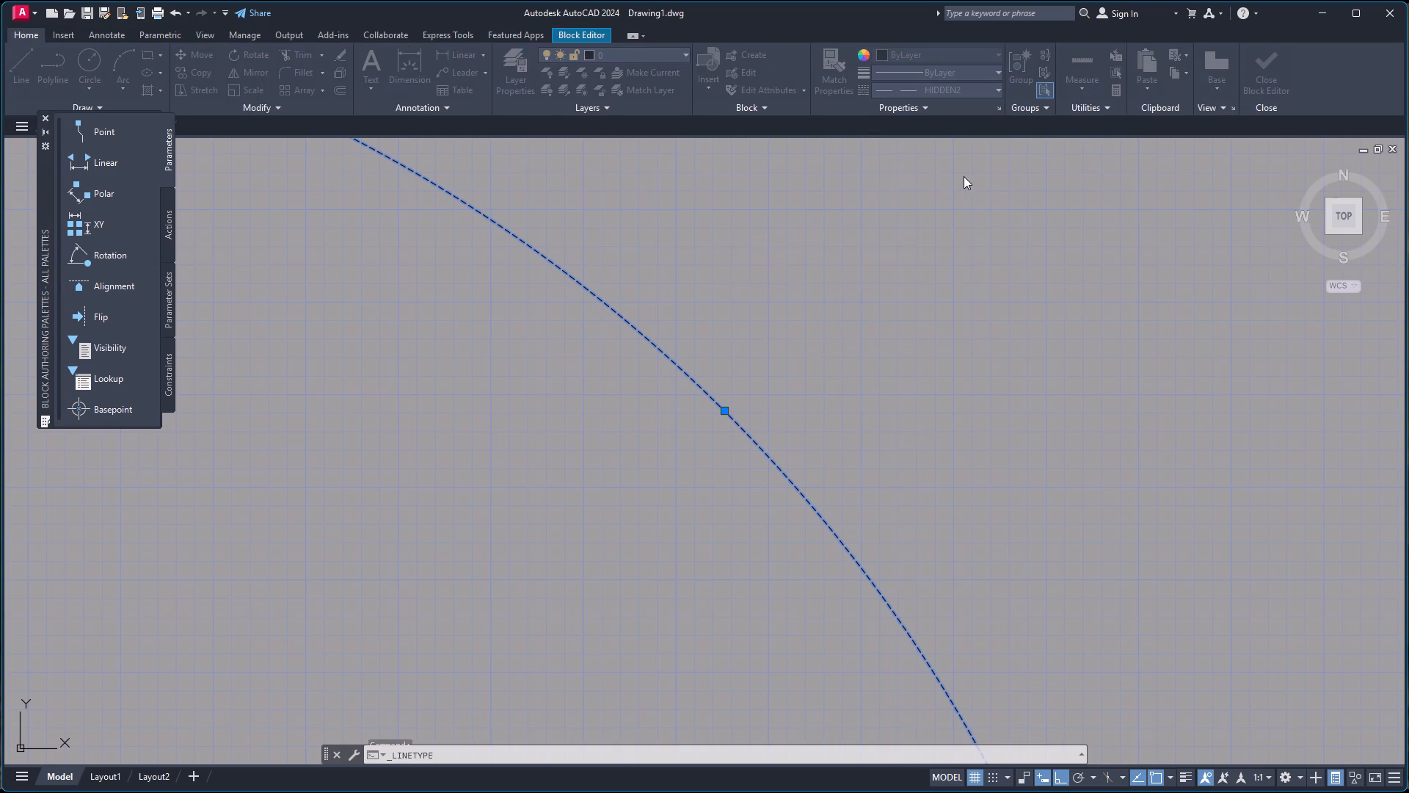
{"action": "left_click", "coordinate": [782, 399]}
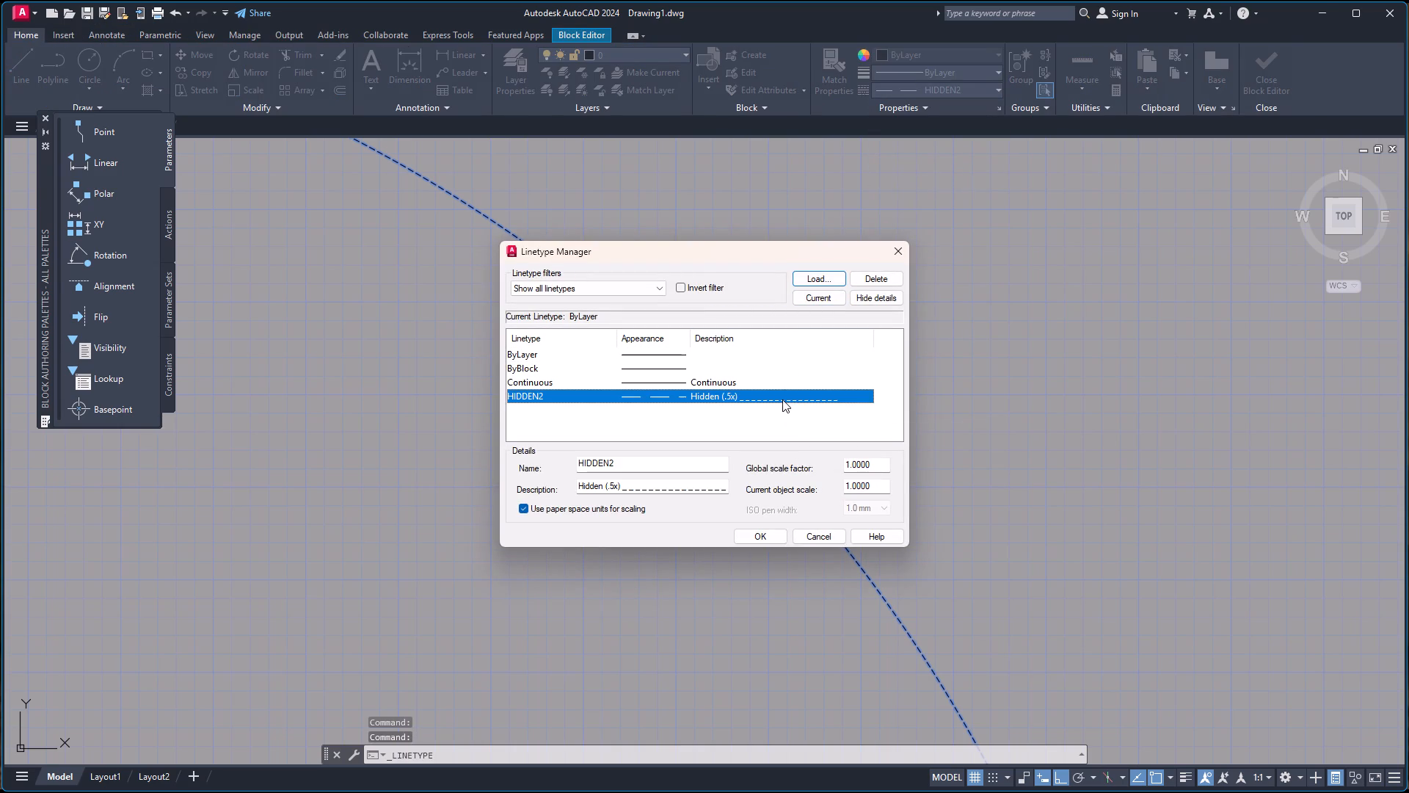
{"action": "left_click_drag", "start_coordinate": [883, 468], "coordinate": [812, 479]}
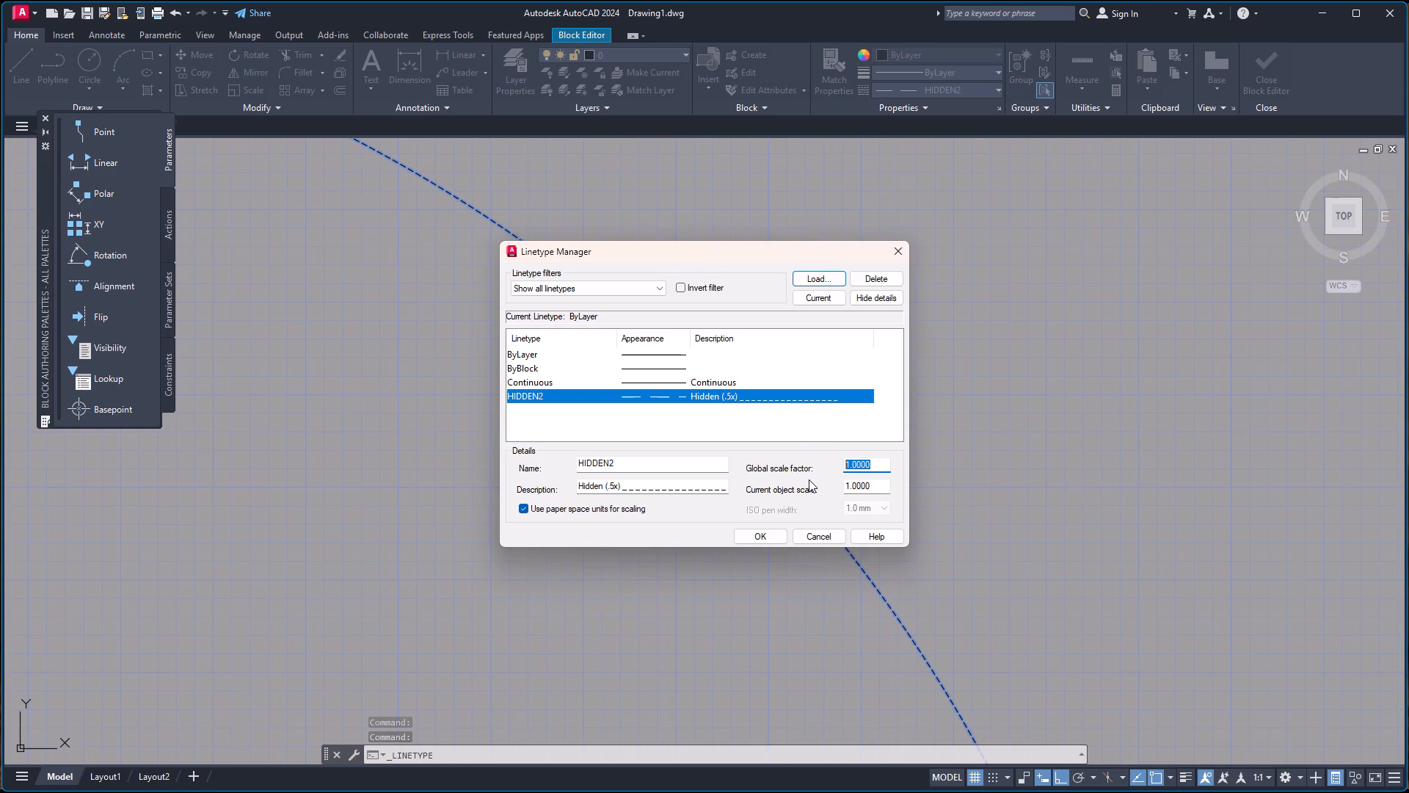
{"action": "key", "text": "2"}
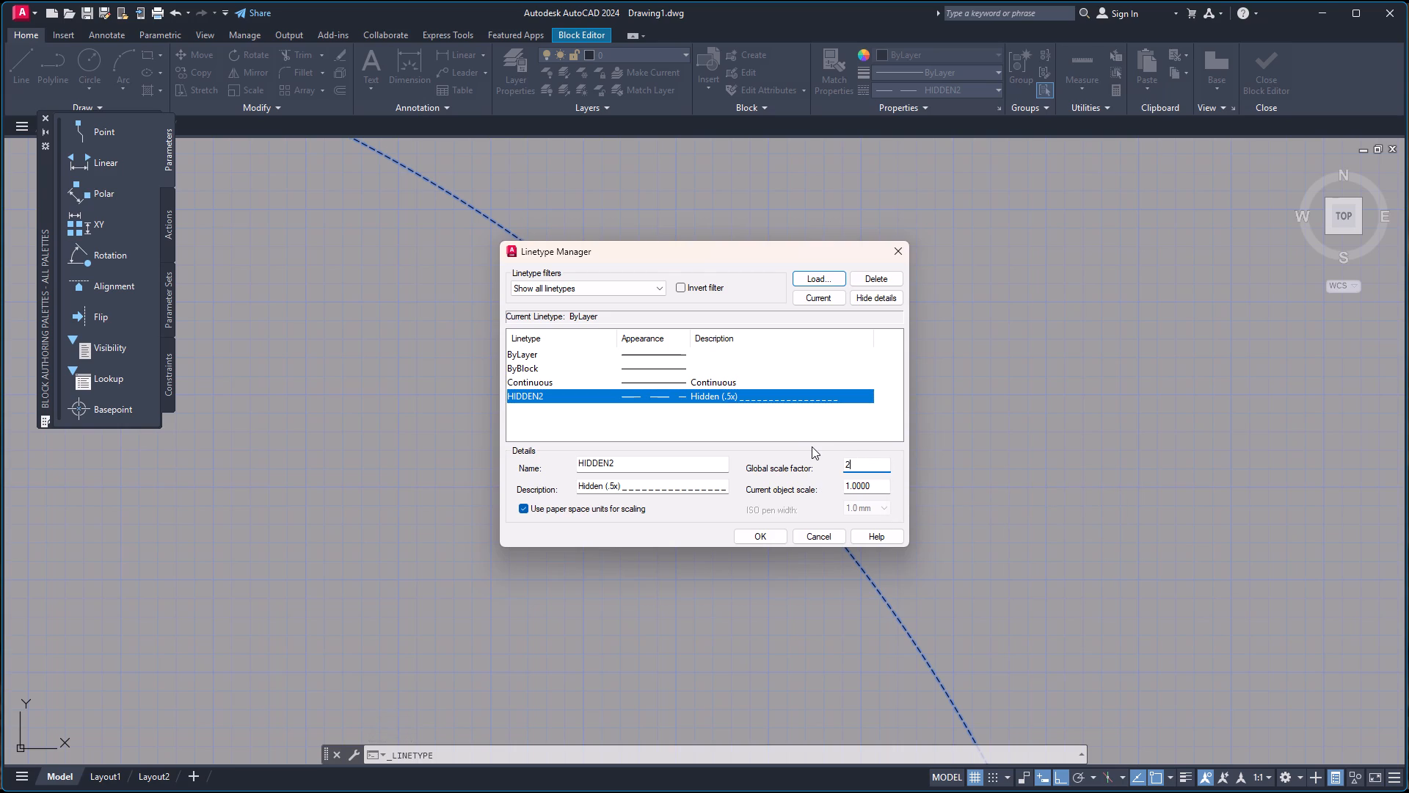
Load the HIDDEN linetype from acadiso.lin into the drawing and accept the linetype settings.
{"action": "key", "text": "Return"}
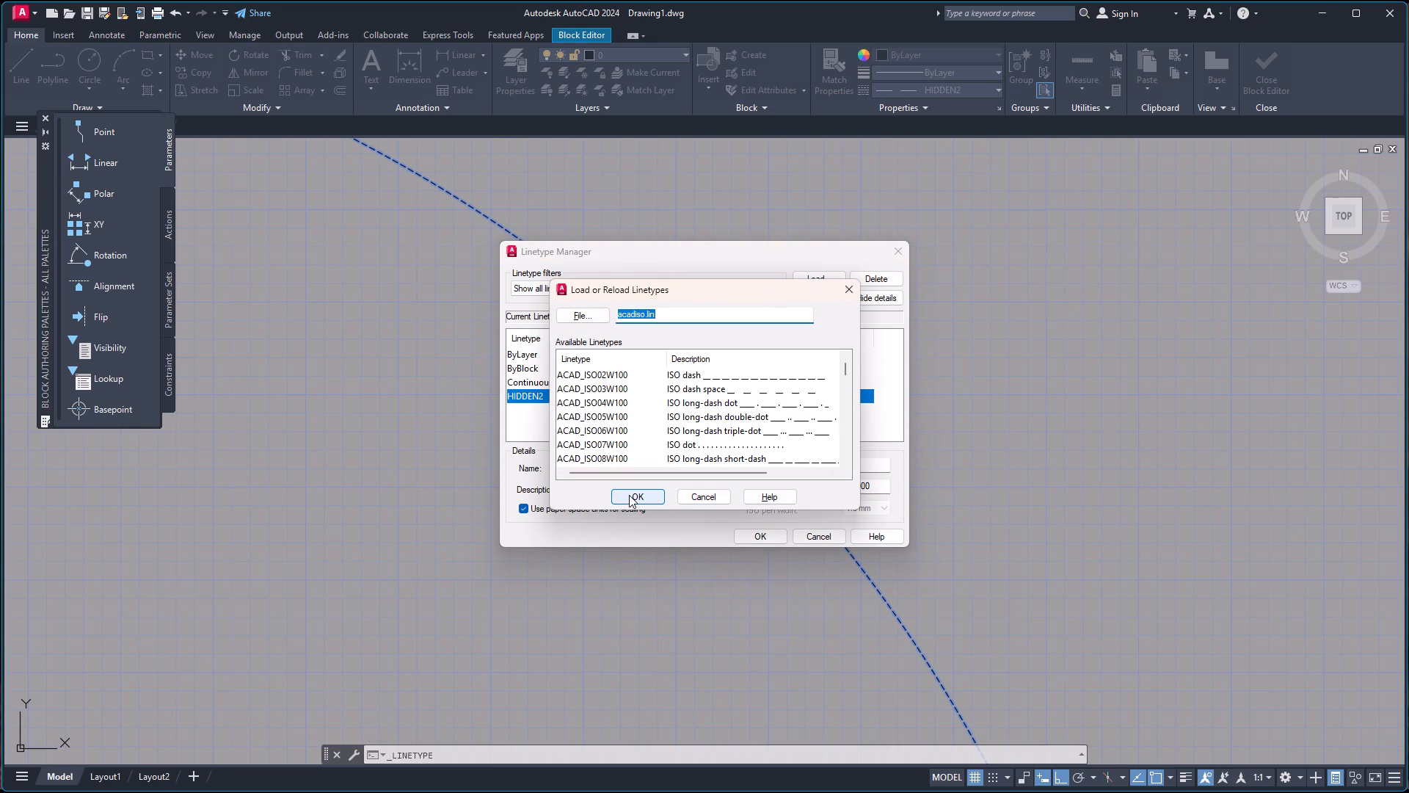
{"action": "left_click", "coordinate": [637, 499]}
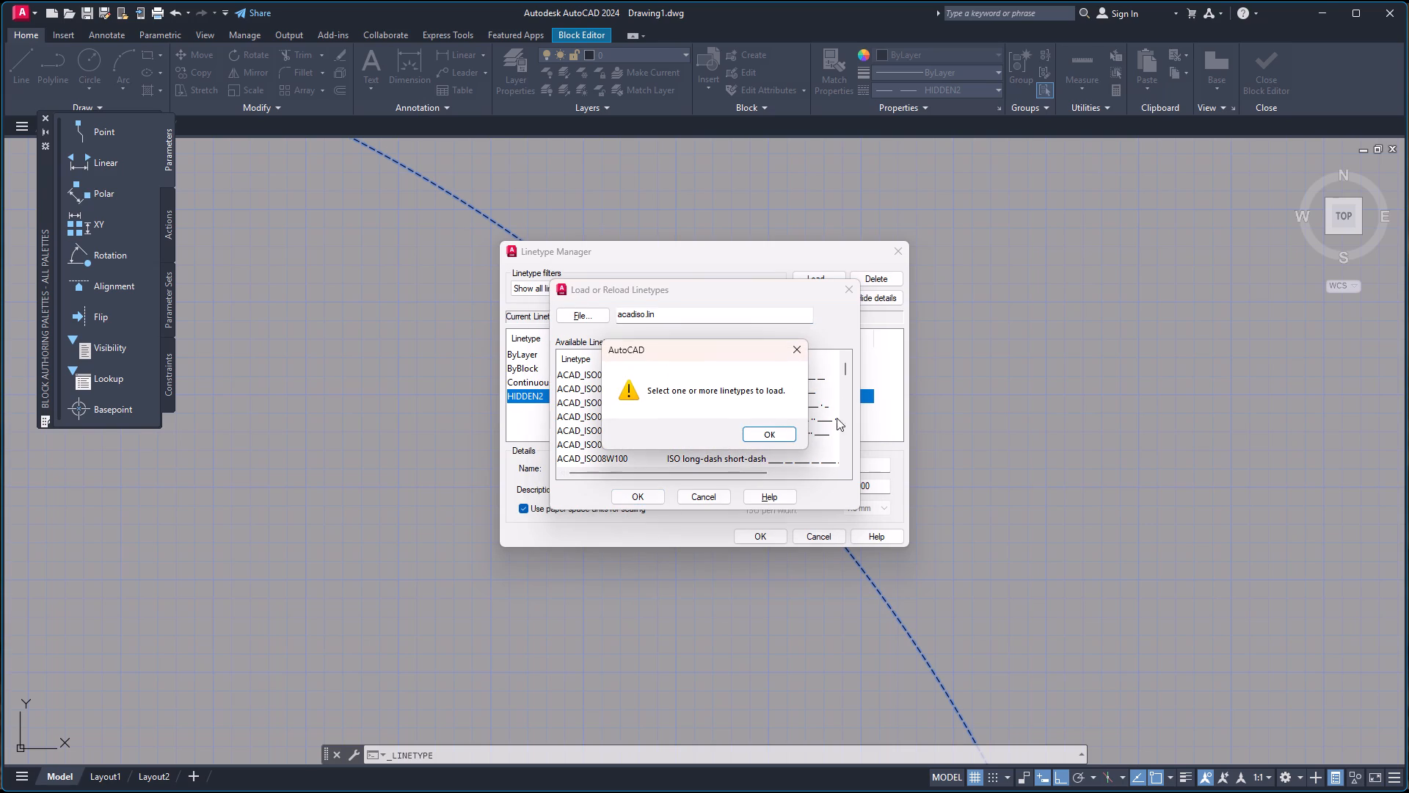
{"action": "left_click", "coordinate": [805, 354]}
{"action": "scroll", "coordinate": [682, 435], "scroll_direction": "down", "scroll_amount": 3}
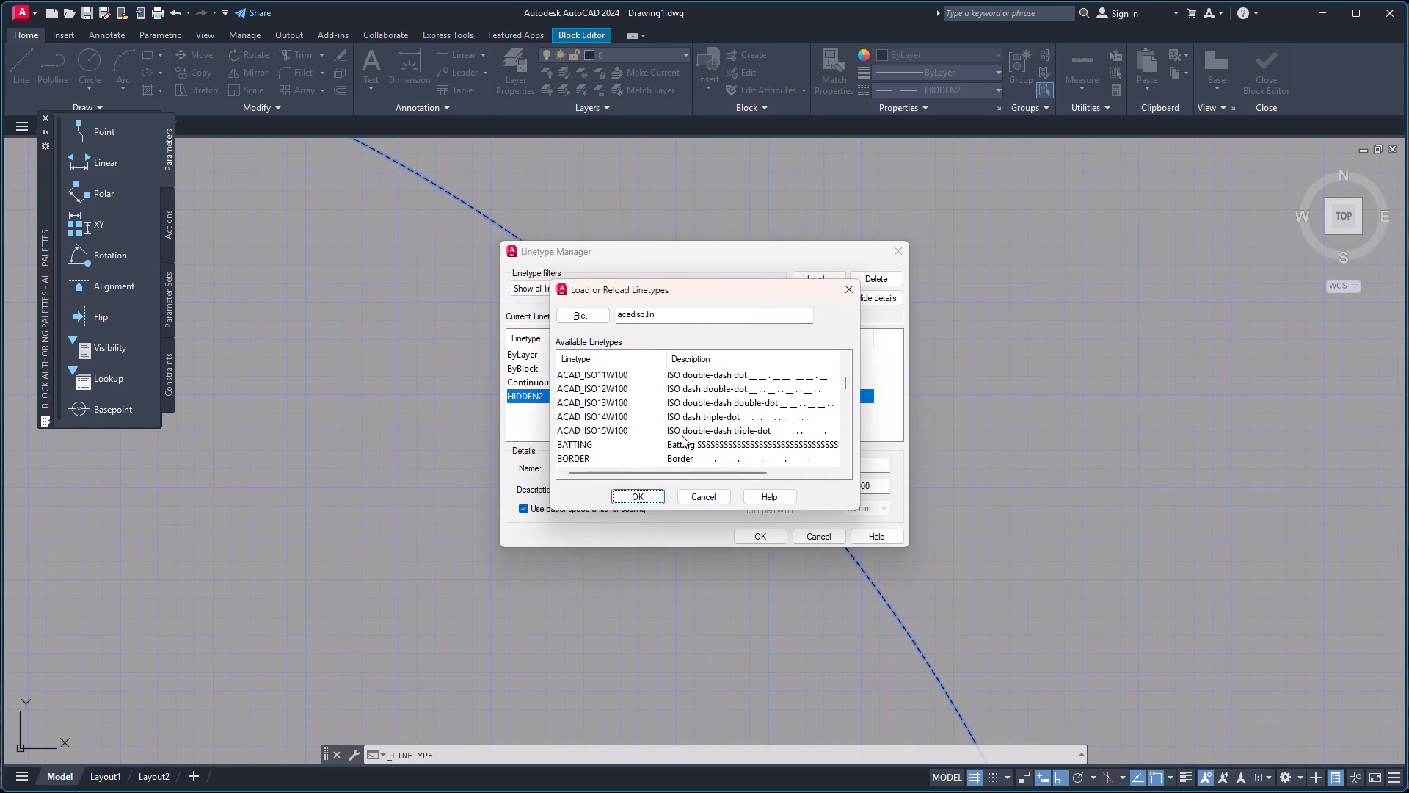
{"action": "scroll", "coordinate": [691, 431], "scroll_direction": "down", "scroll_amount": 10}
{"action": "scroll", "coordinate": [590, 398], "scroll_direction": "up", "scroll_amount": 1}
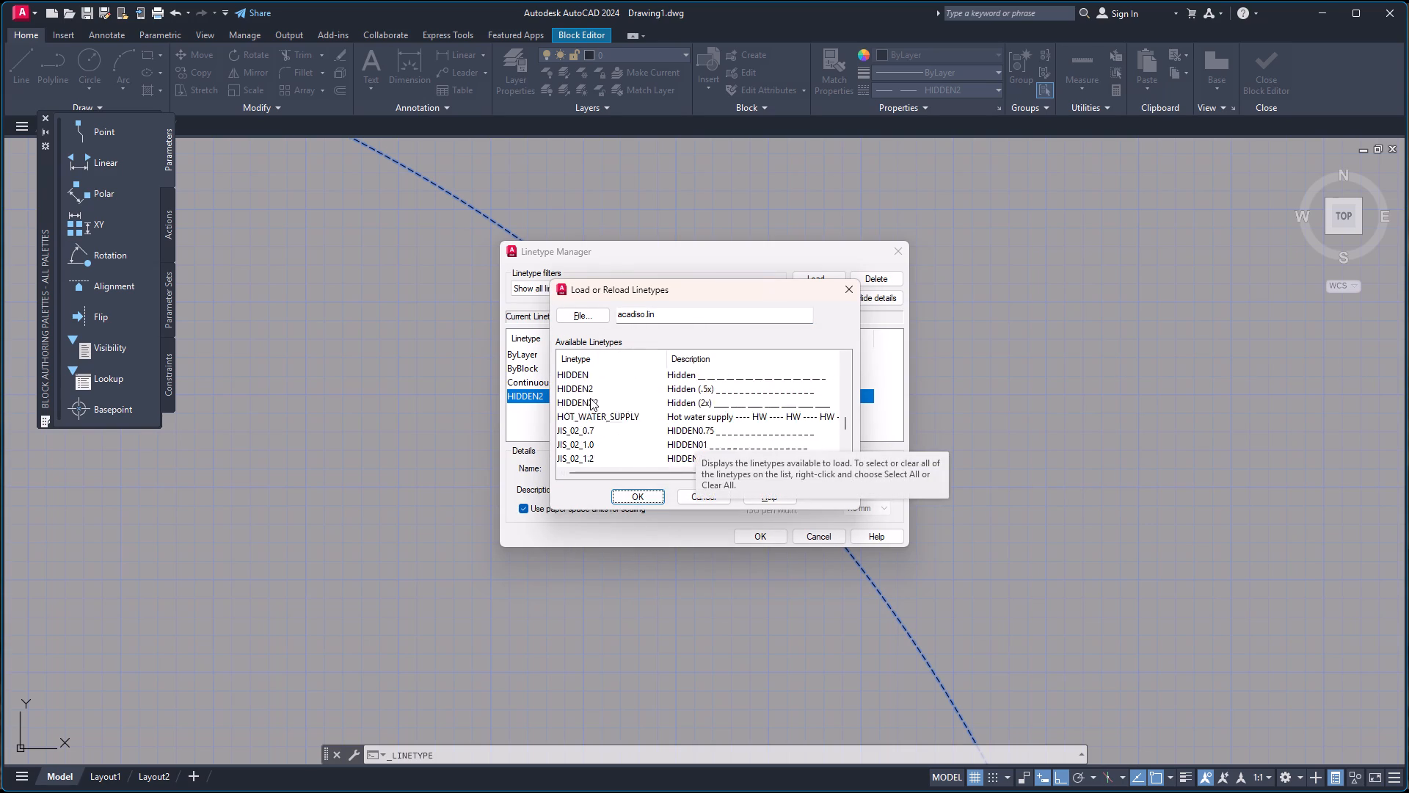
{"action": "scroll", "coordinate": [590, 398], "scroll_direction": "up", "scroll_amount": 3}
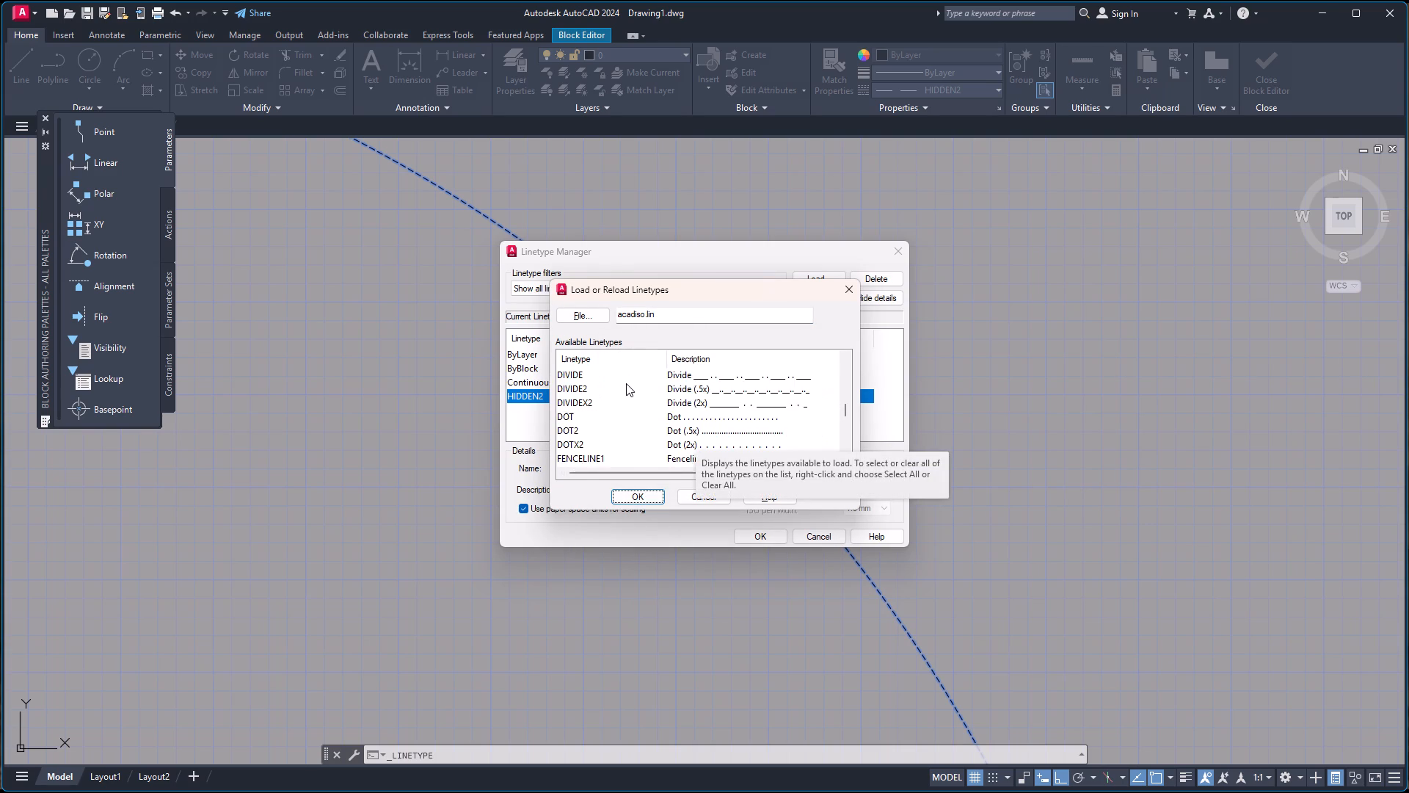
{"action": "scroll", "coordinate": [625, 383], "scroll_direction": "up", "scroll_amount": 3}
{"action": "scroll", "coordinate": [622, 391], "scroll_direction": "down", "scroll_amount": 6}
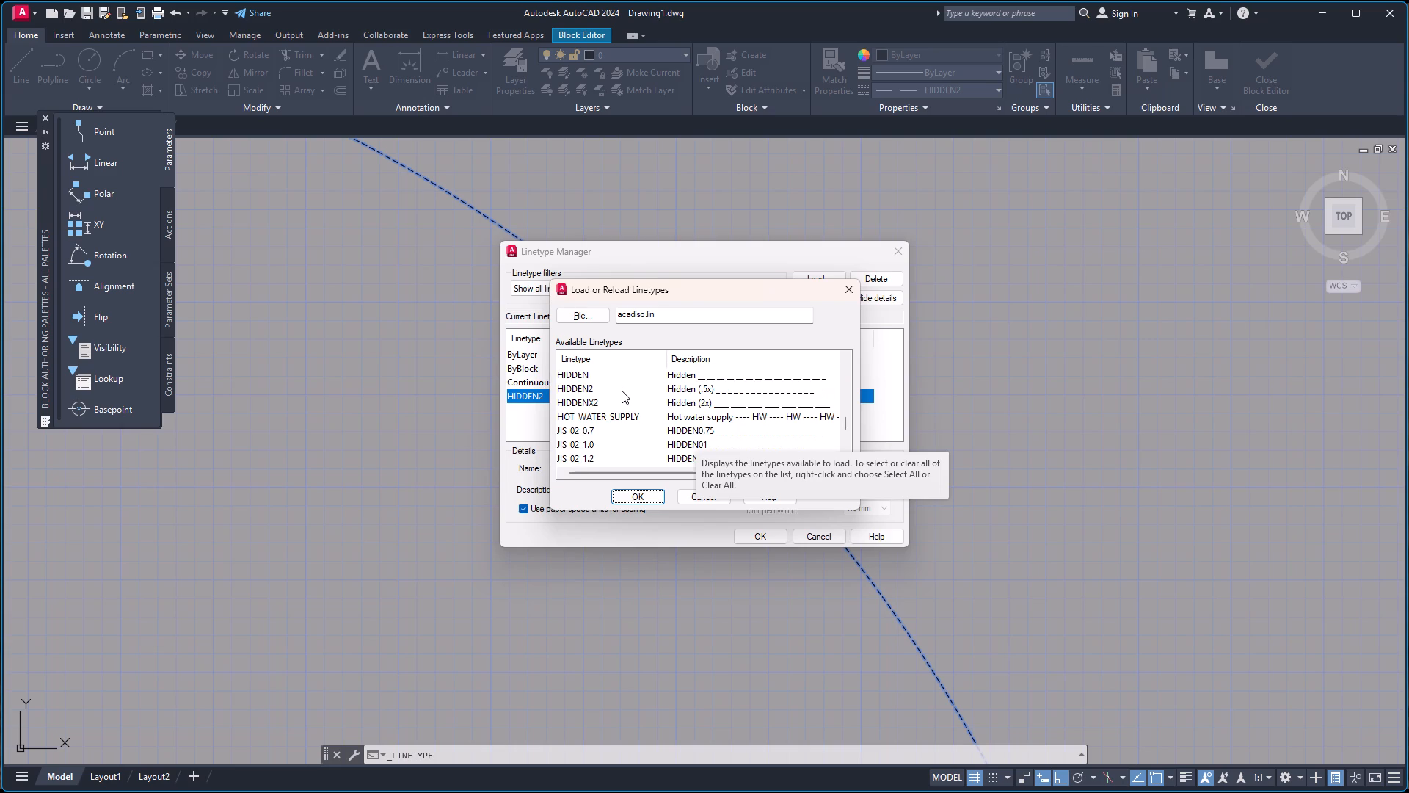
{"action": "left_click", "coordinate": [659, 375]}
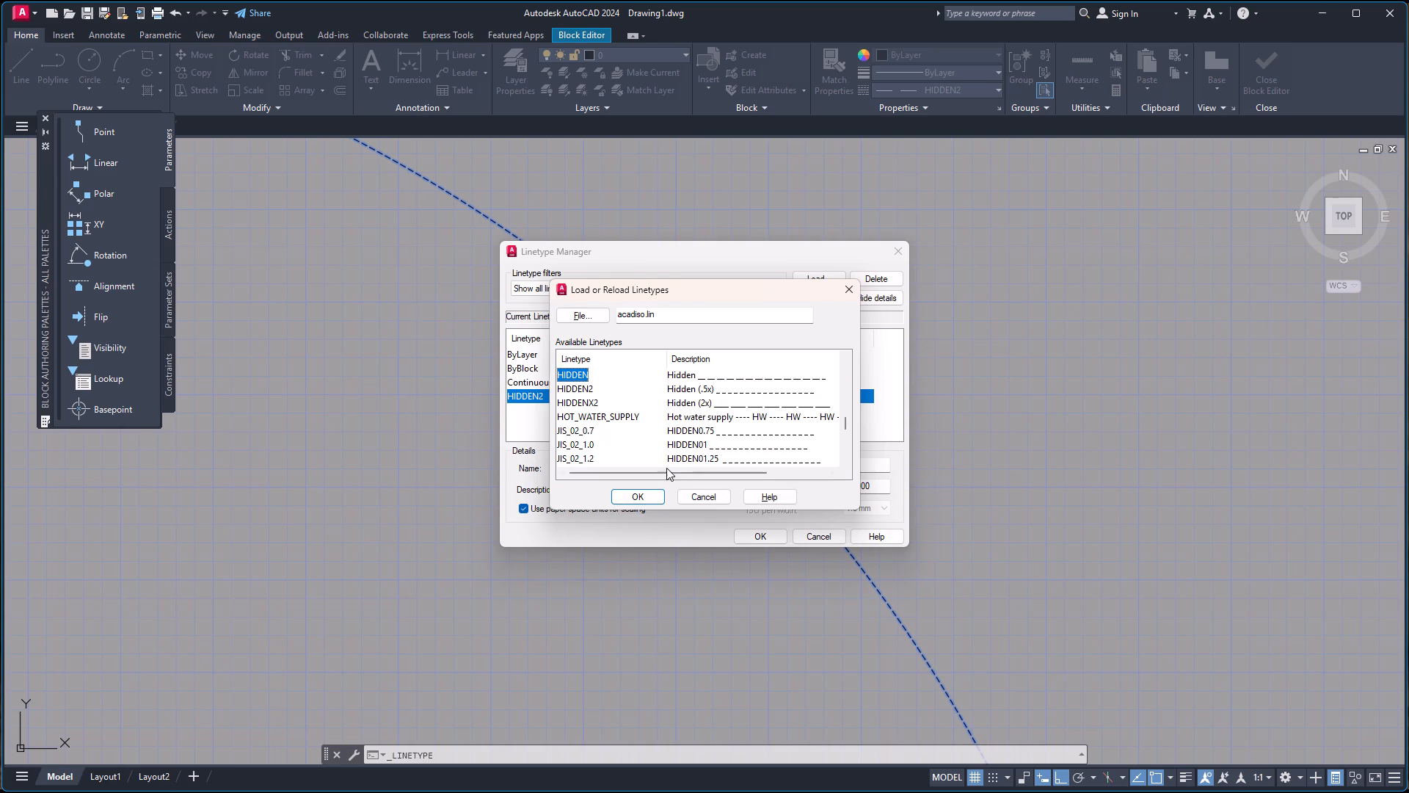
{"action": "left_click", "coordinate": [650, 496]}
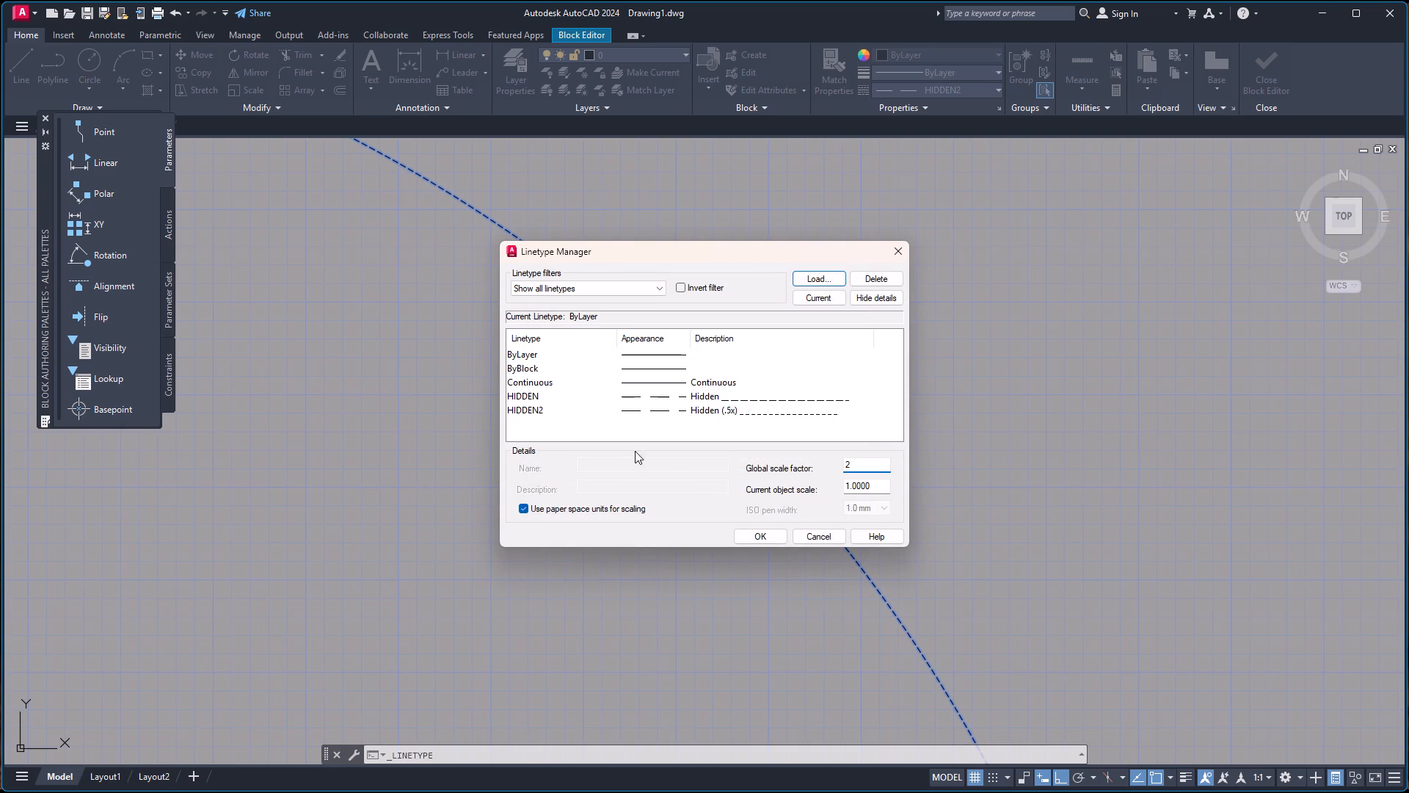
{"action": "left_click", "coordinate": [661, 397]}
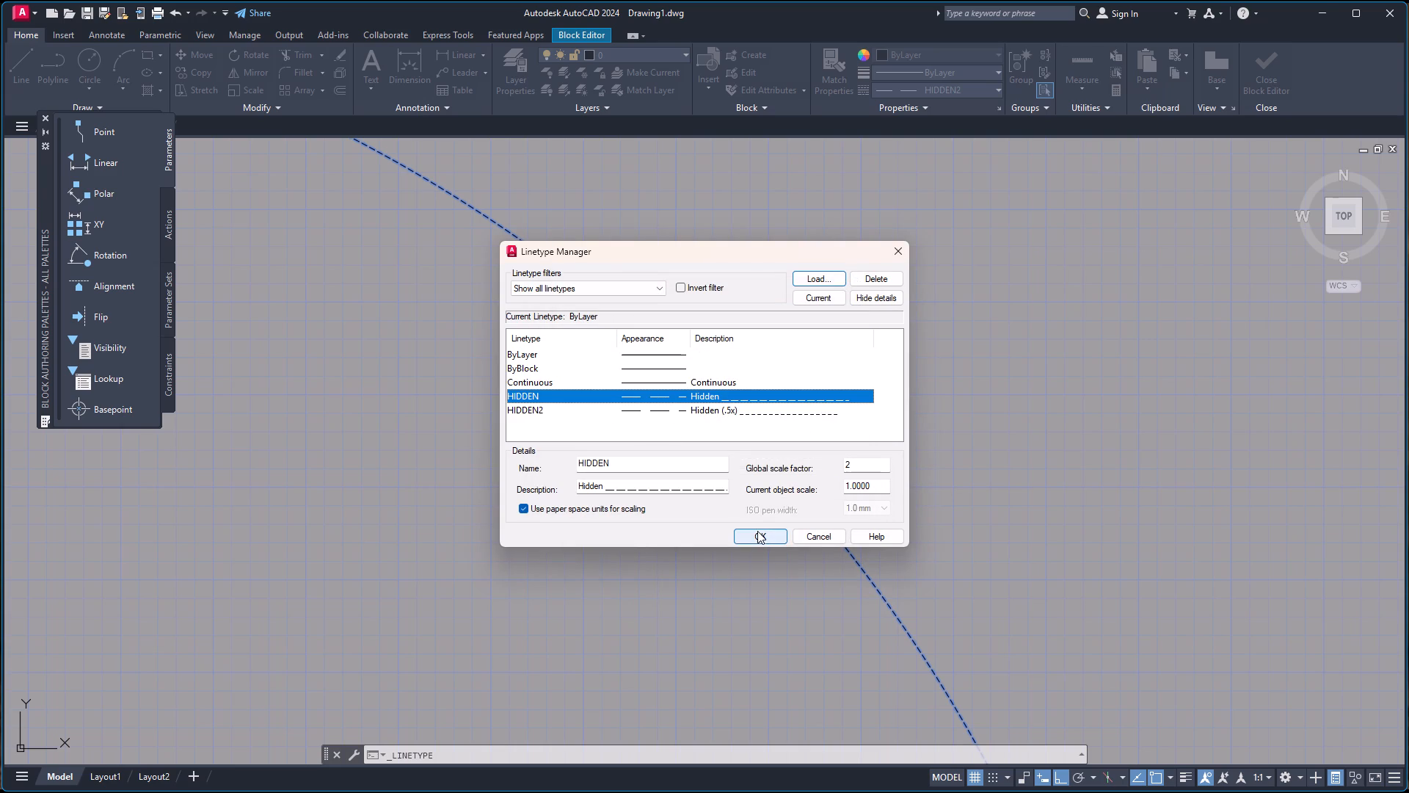
{"action": "left_click", "coordinate": [757, 531]}
Close the block editor and save the changes to the door block AP0B05.
{"action": "scroll", "coordinate": [793, 482], "scroll_direction": "down", "scroll_amount": 5}
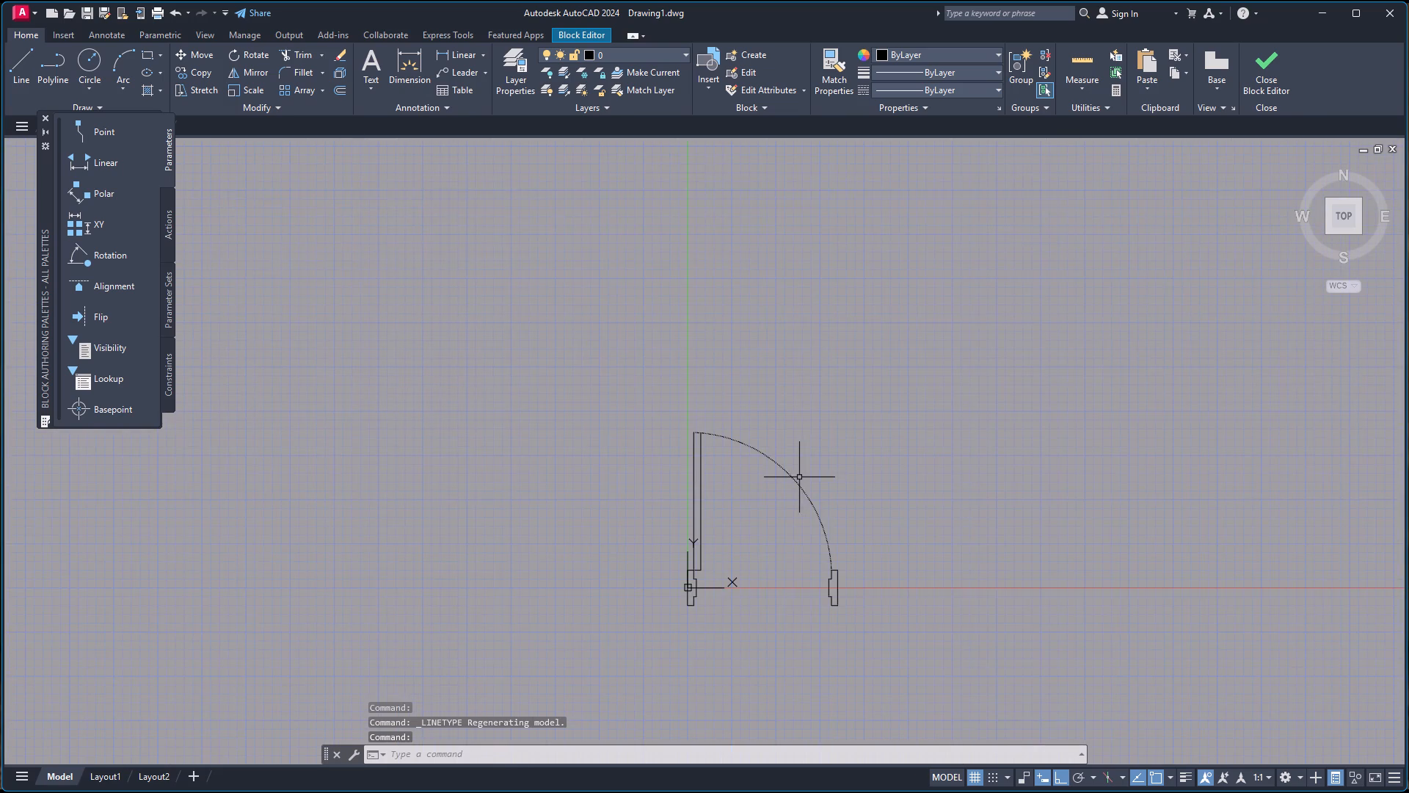
{"action": "scroll", "coordinate": [802, 474], "scroll_direction": "up", "scroll_amount": 2}
{"action": "left_click", "coordinate": [757, 461]}
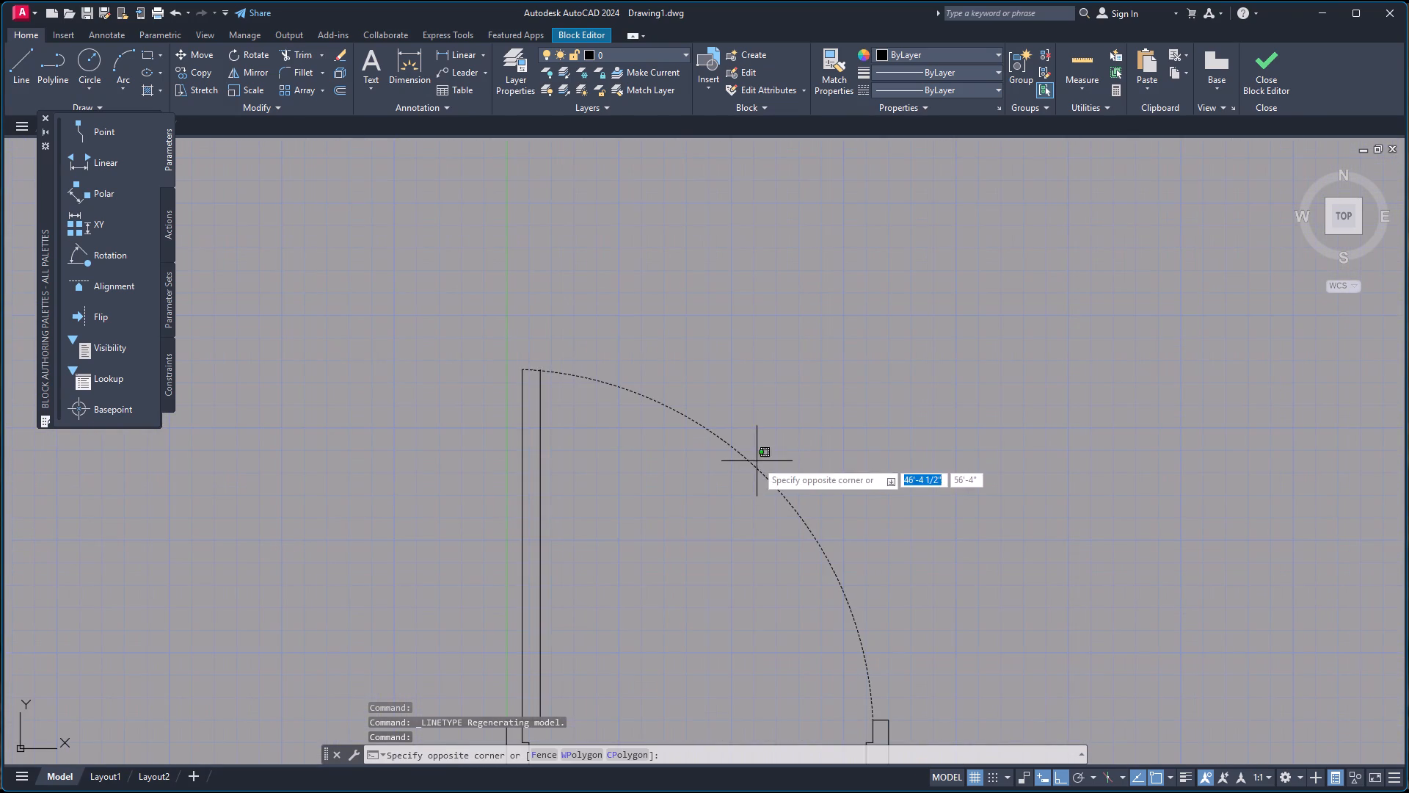
{"action": "left_click", "coordinate": [900, 435]}
{"action": "left_click", "coordinate": [1280, 70]}
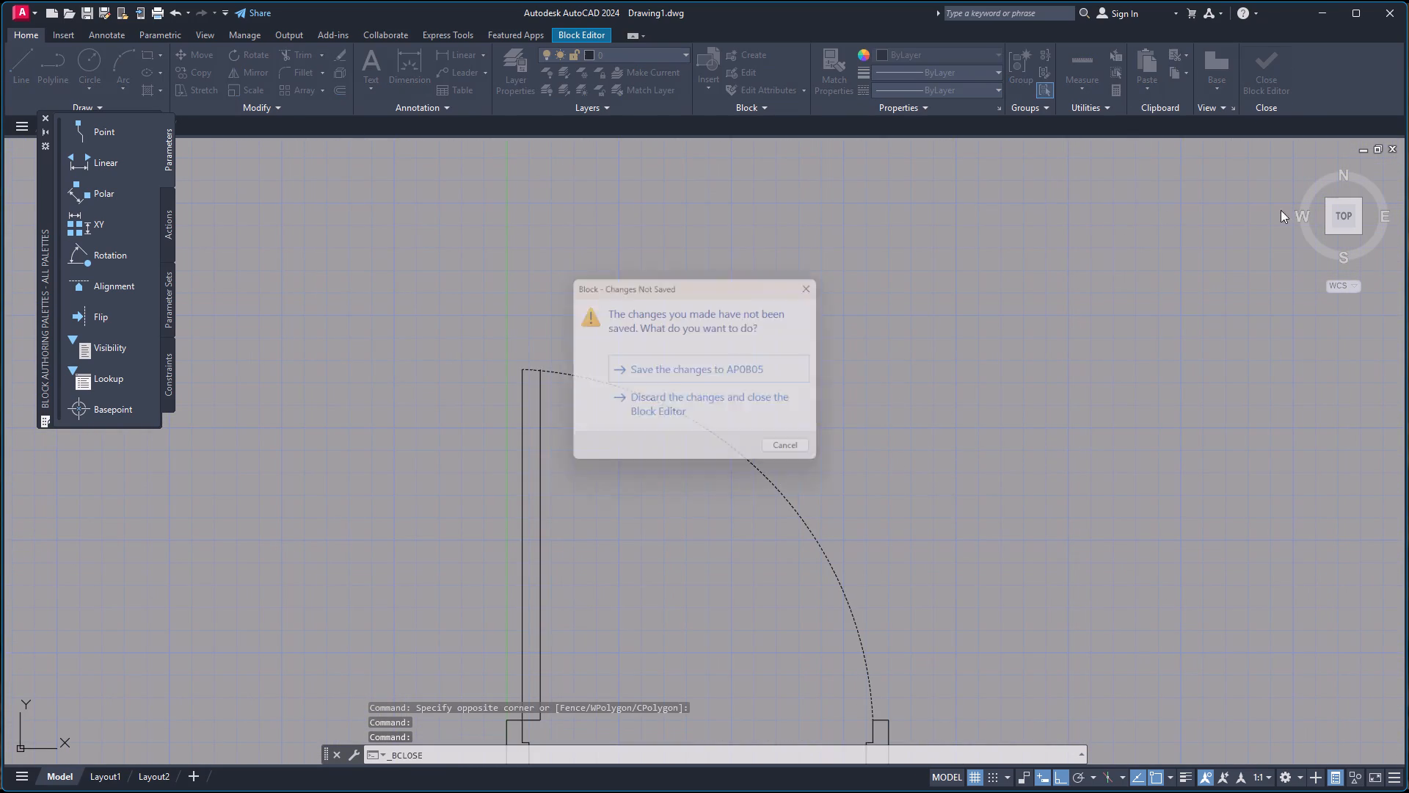
{"action": "left_click", "coordinate": [770, 366]}
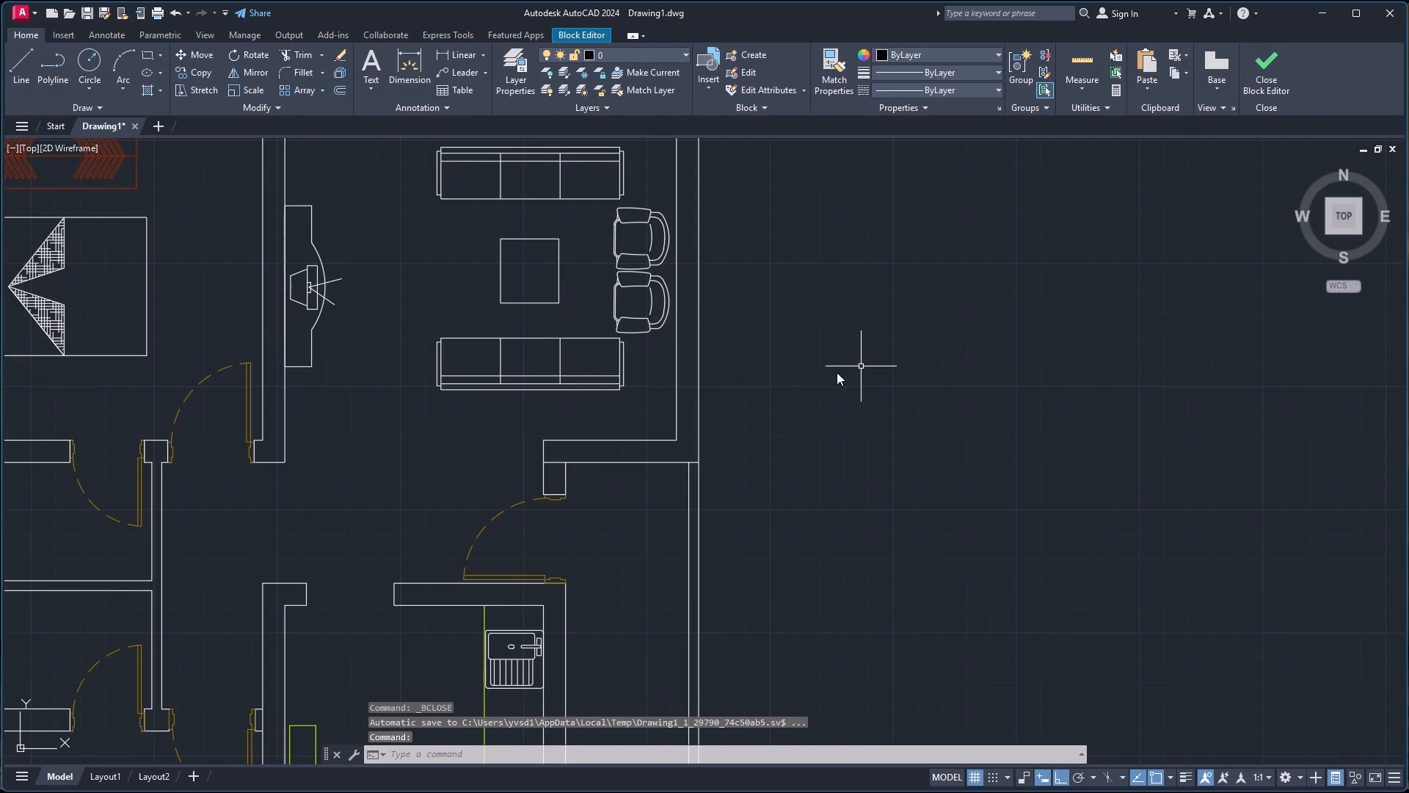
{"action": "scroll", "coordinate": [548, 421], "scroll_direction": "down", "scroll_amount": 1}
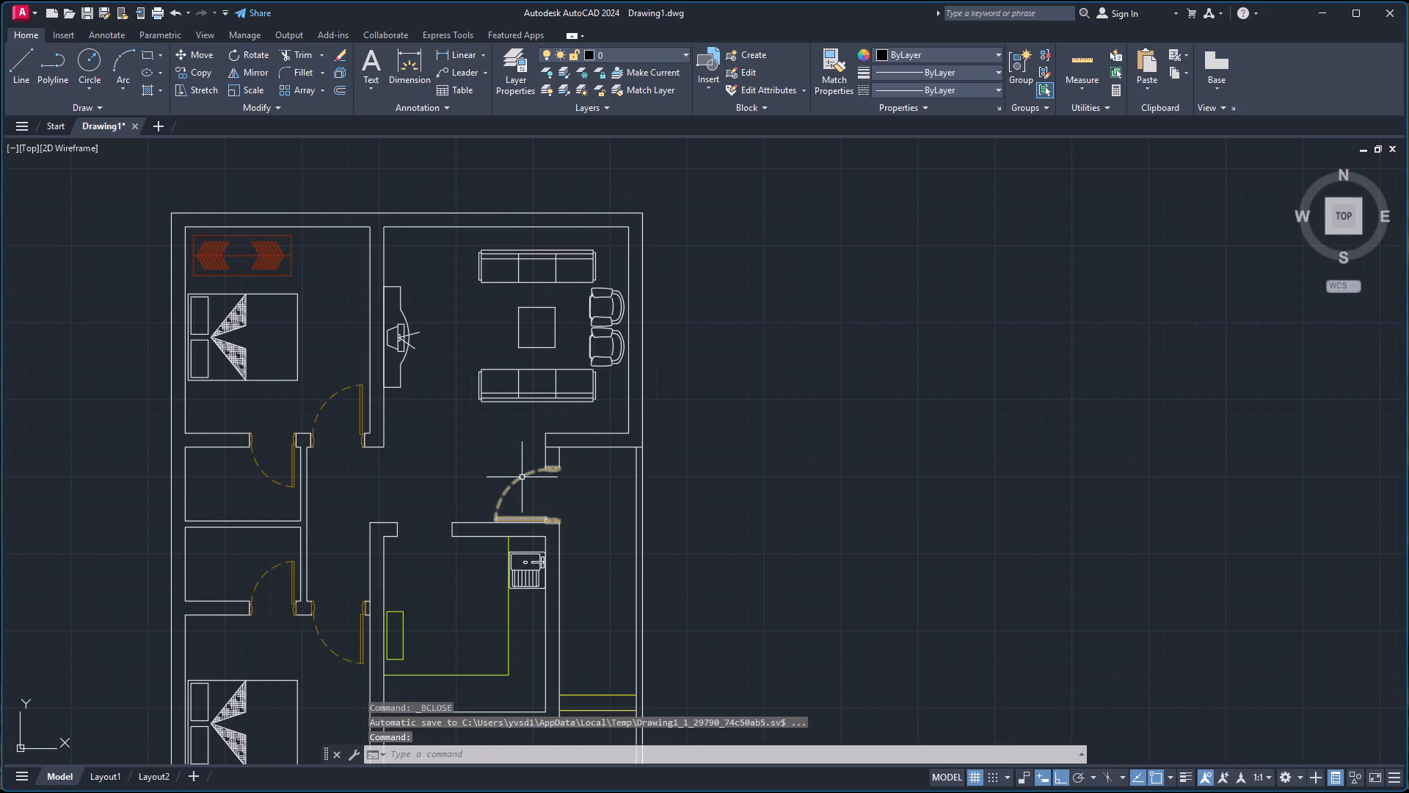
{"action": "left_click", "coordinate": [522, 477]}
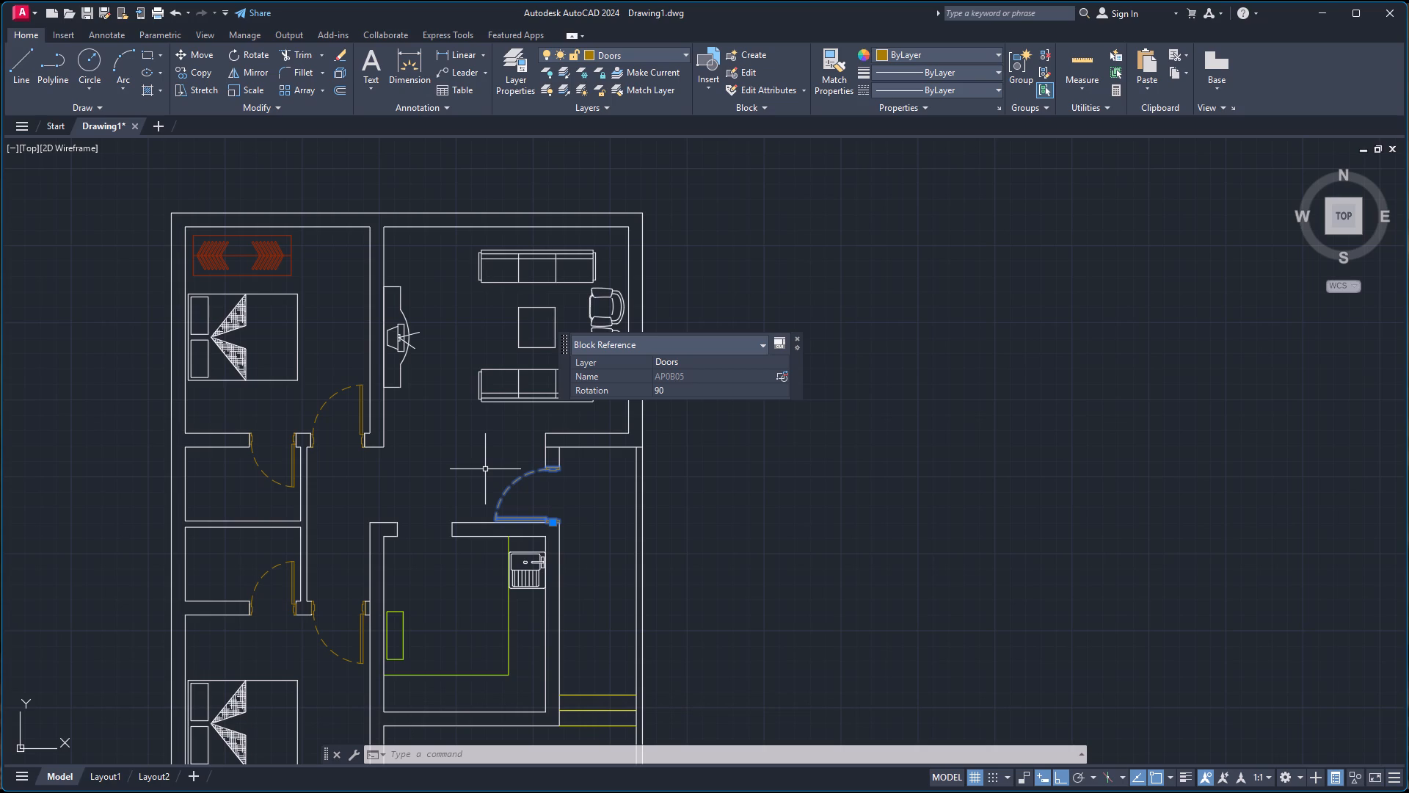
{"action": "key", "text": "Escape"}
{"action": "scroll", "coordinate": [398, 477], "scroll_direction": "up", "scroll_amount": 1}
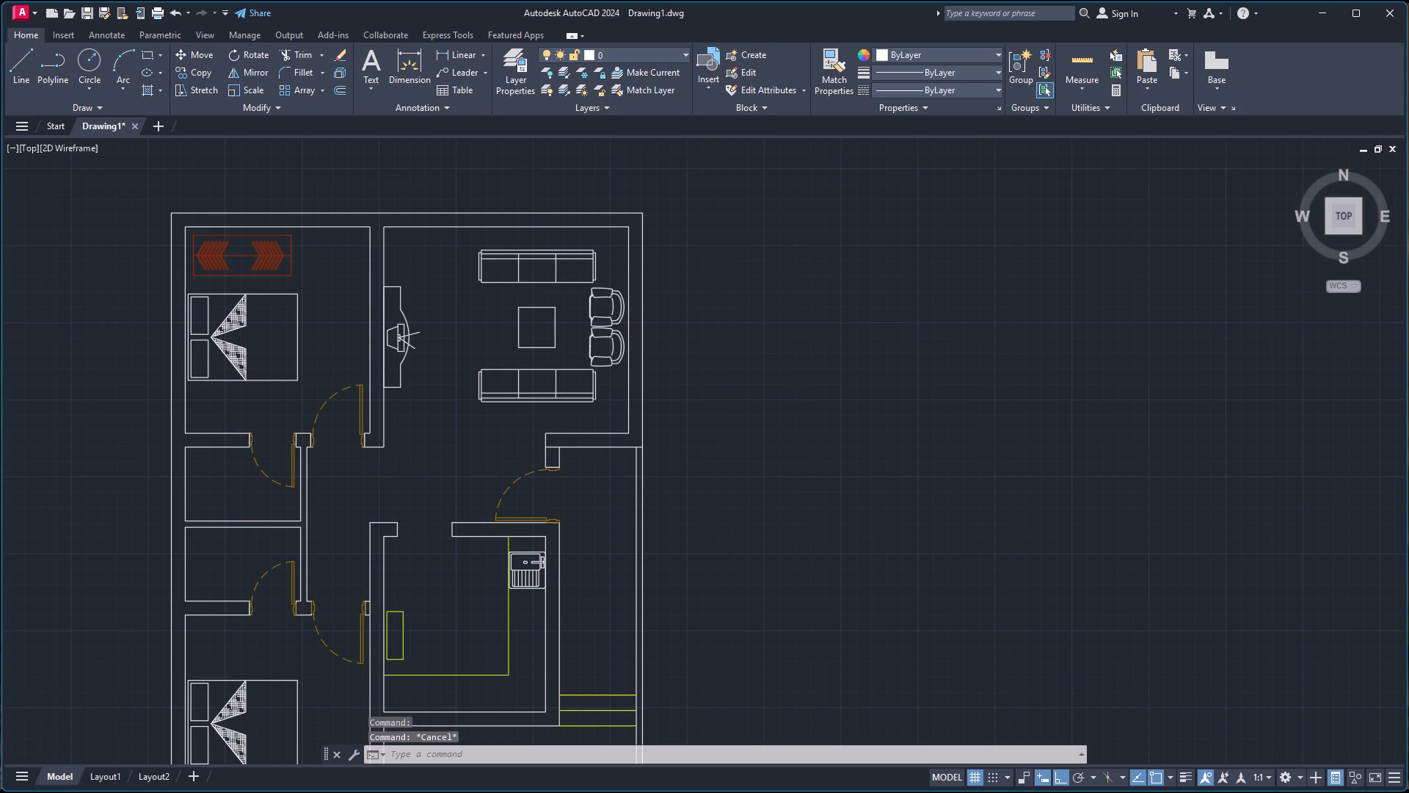
Dimension the corridor's width between the small rooms' wall and the kitchen wall, placing the dimension just below the measured points.
{"action": "scroll", "coordinate": [398, 477], "scroll_direction": "up", "scroll_amount": 1}
{"action": "scroll", "coordinate": [403, 490], "scroll_direction": "down", "scroll_amount": 2}
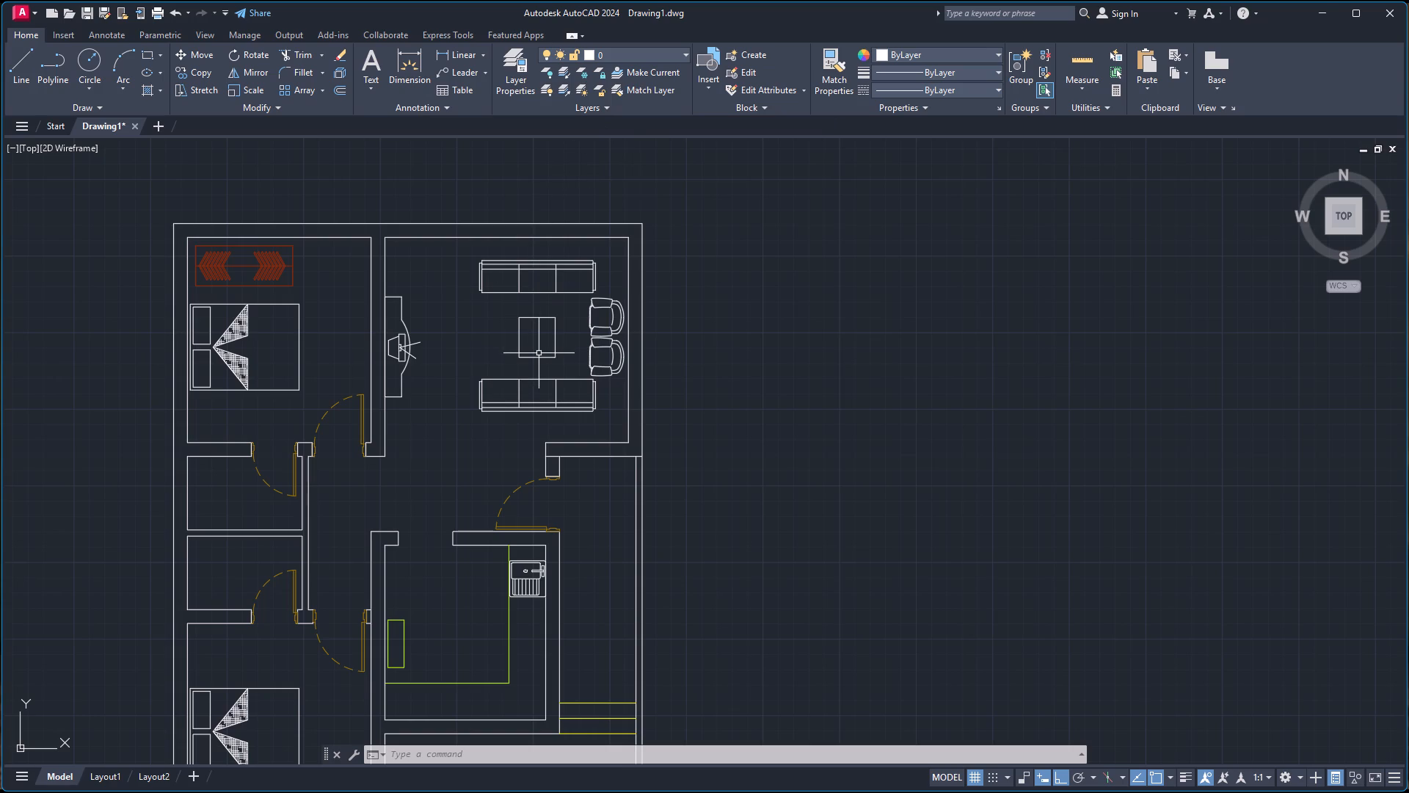
{"action": "scroll", "coordinate": [544, 477], "scroll_direction": "down", "scroll_amount": 1}
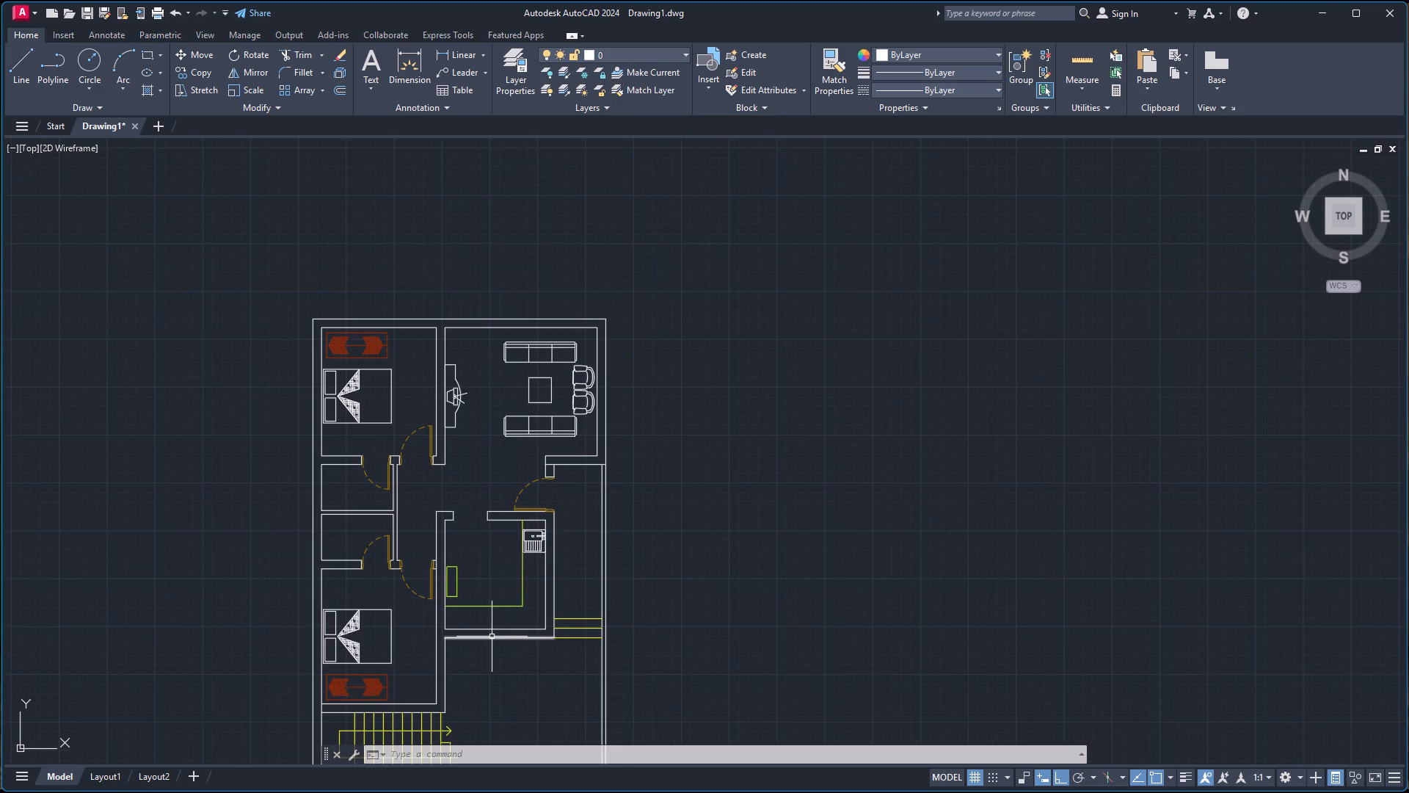
{"action": "scroll", "coordinate": [492, 637], "scroll_direction": "up", "scroll_amount": 1}
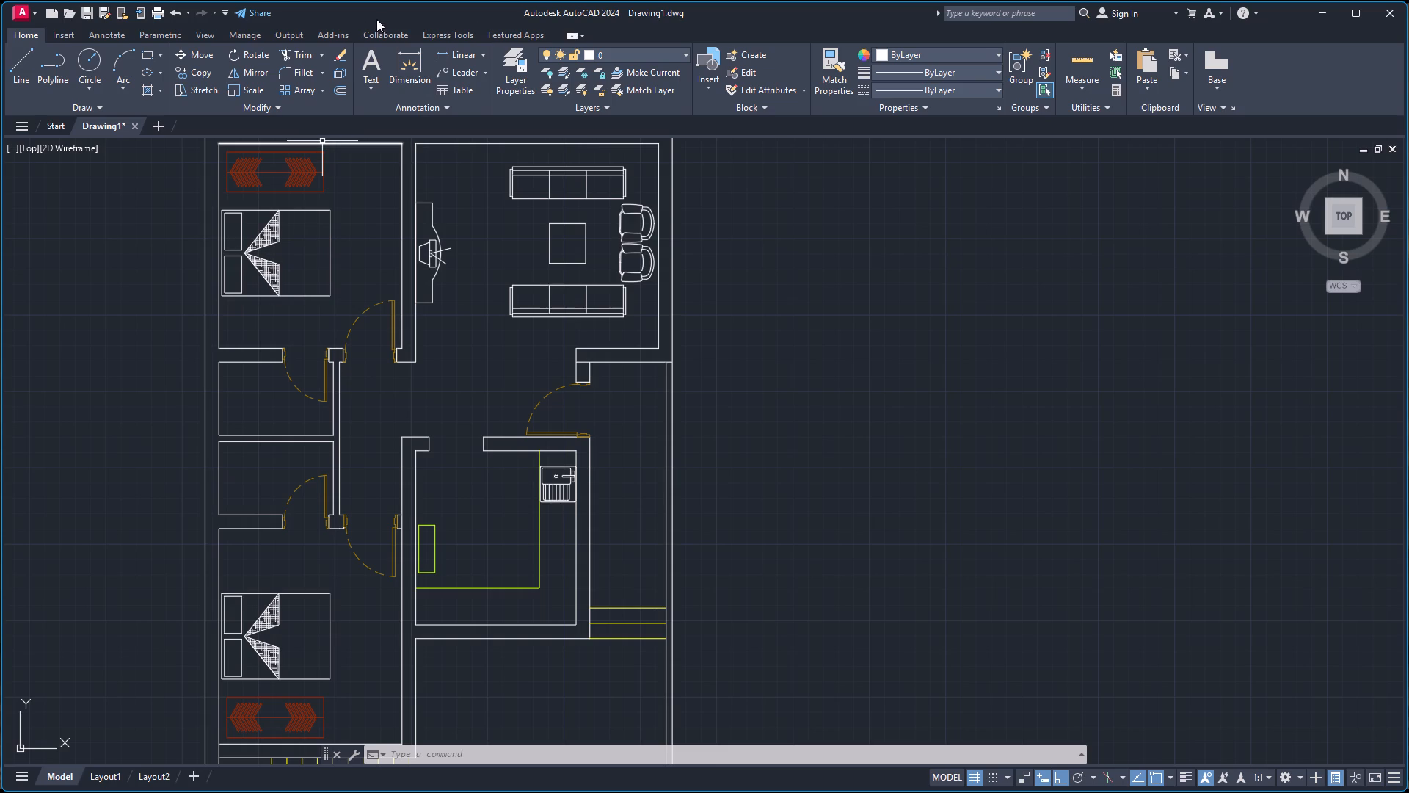
{"action": "left_click", "coordinate": [411, 64]}
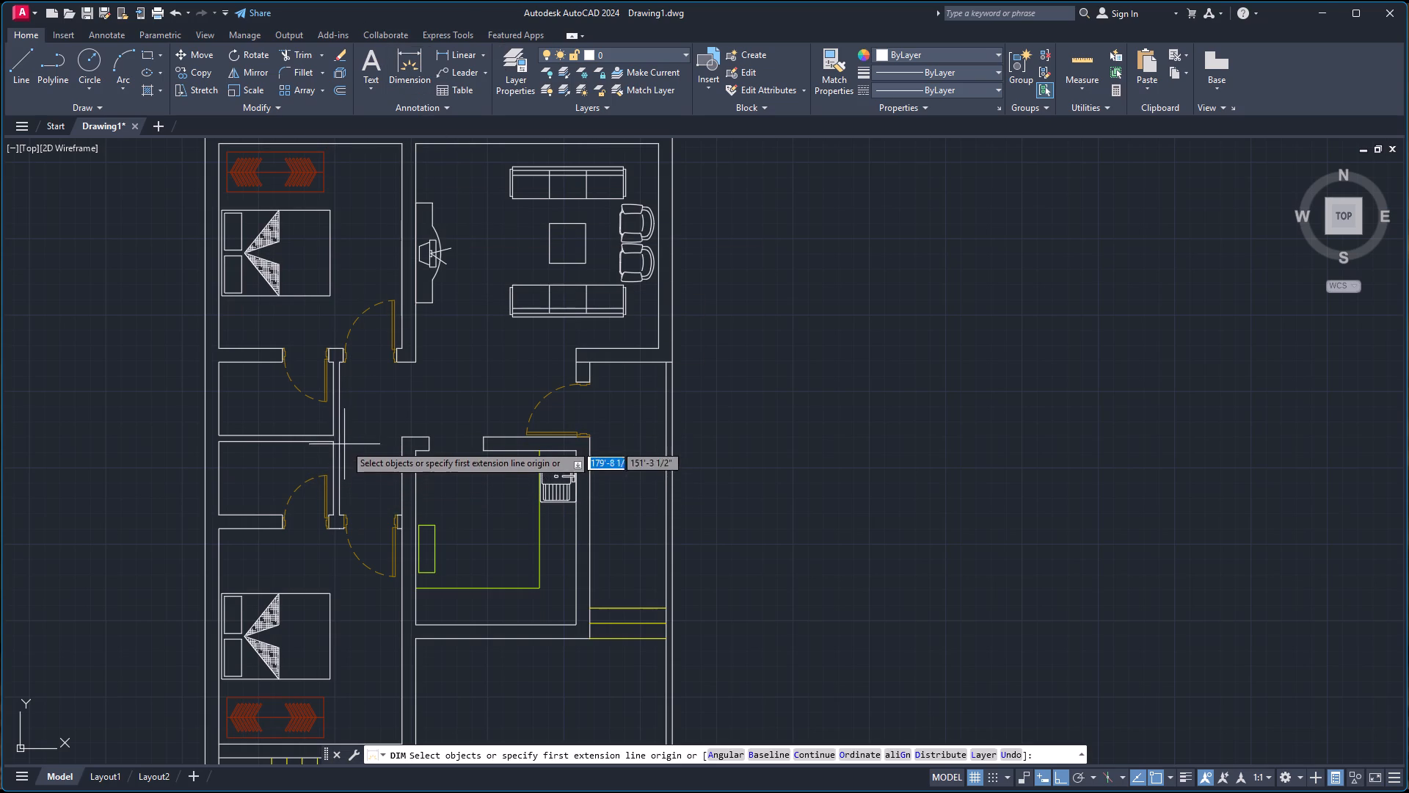
{"action": "left_click", "coordinate": [404, 438]}
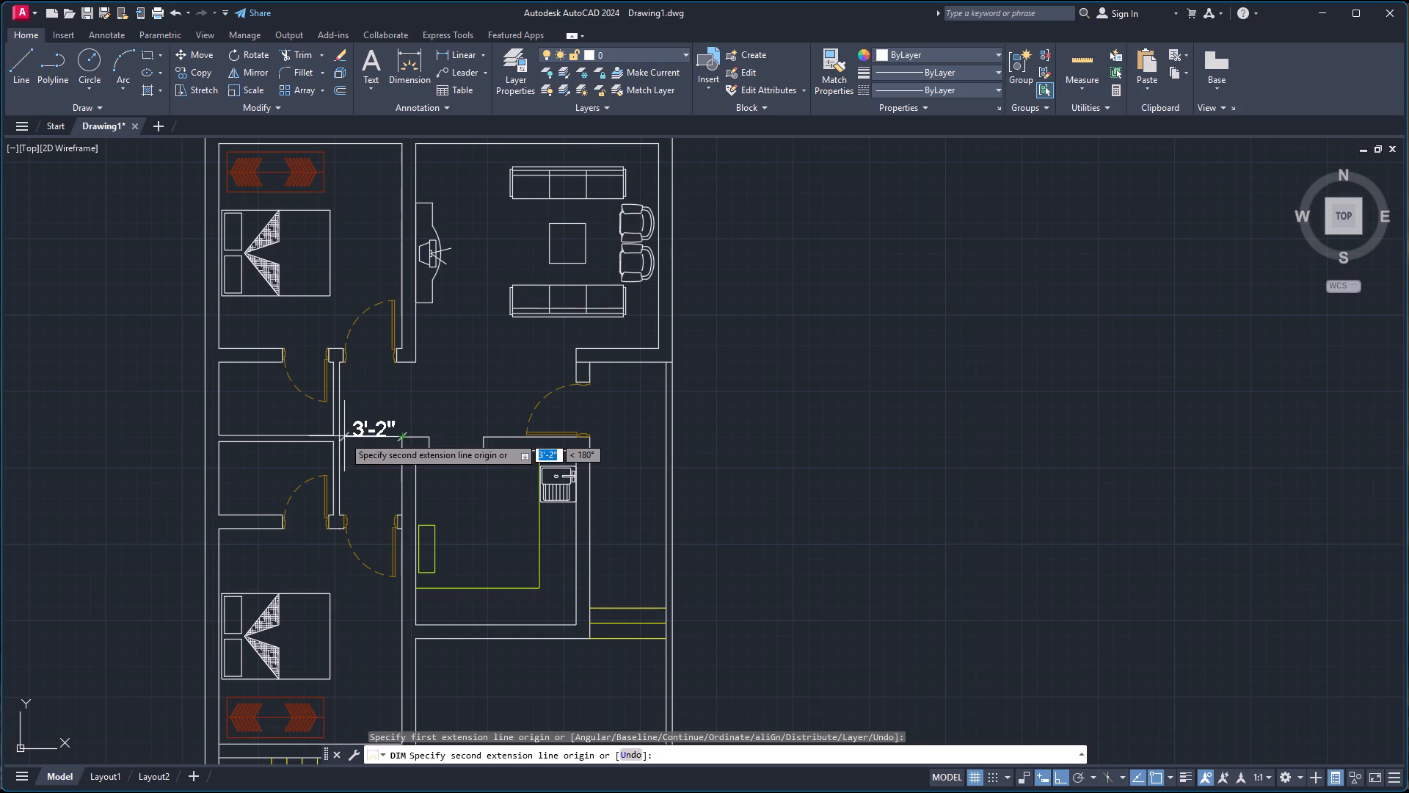
{"action": "left_click", "coordinate": [342, 438]}
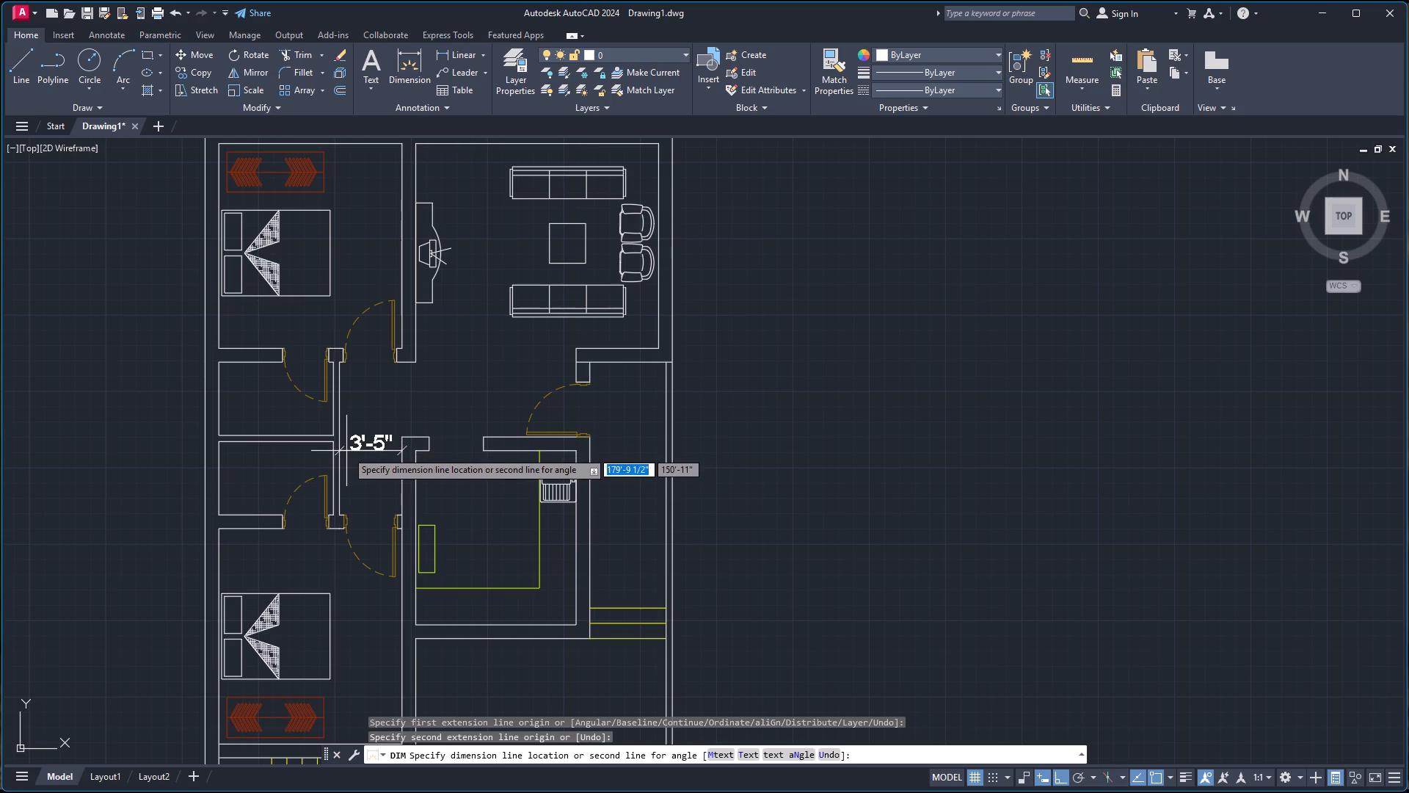
{"action": "left_click", "coordinate": [346, 451]}
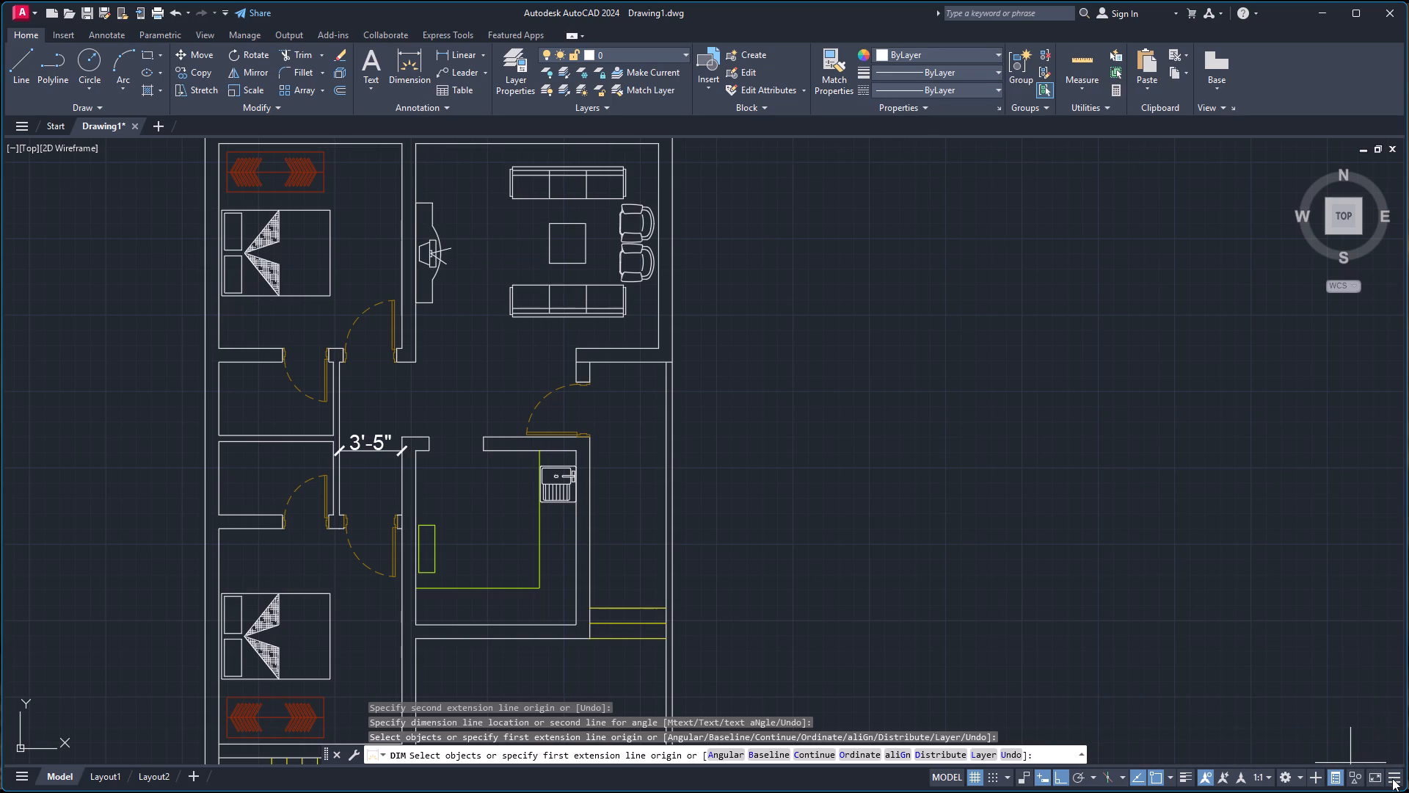
{"action": "key", "text": "i"}
{"action": "key", "text": "Return"}
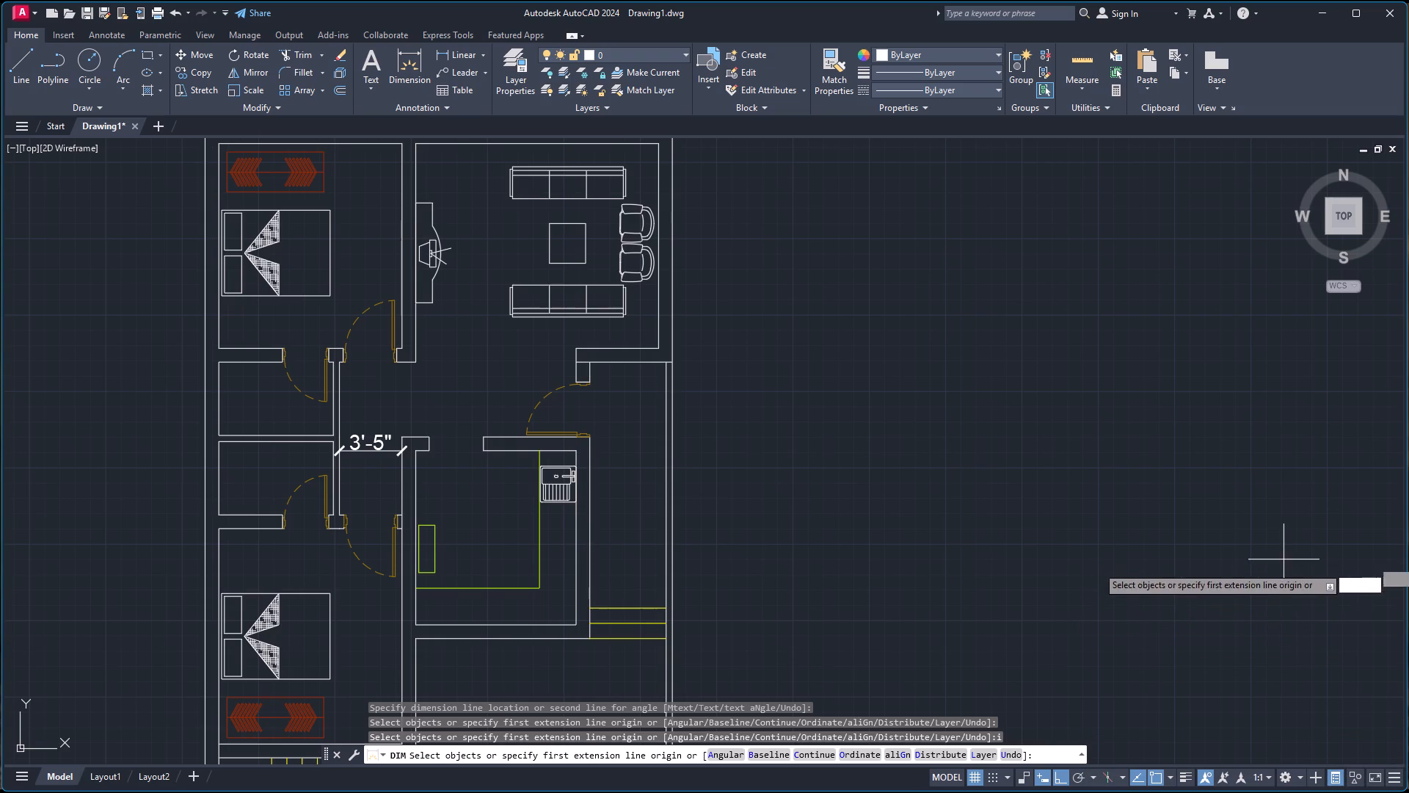
{"action": "key", "text": "Escape"}
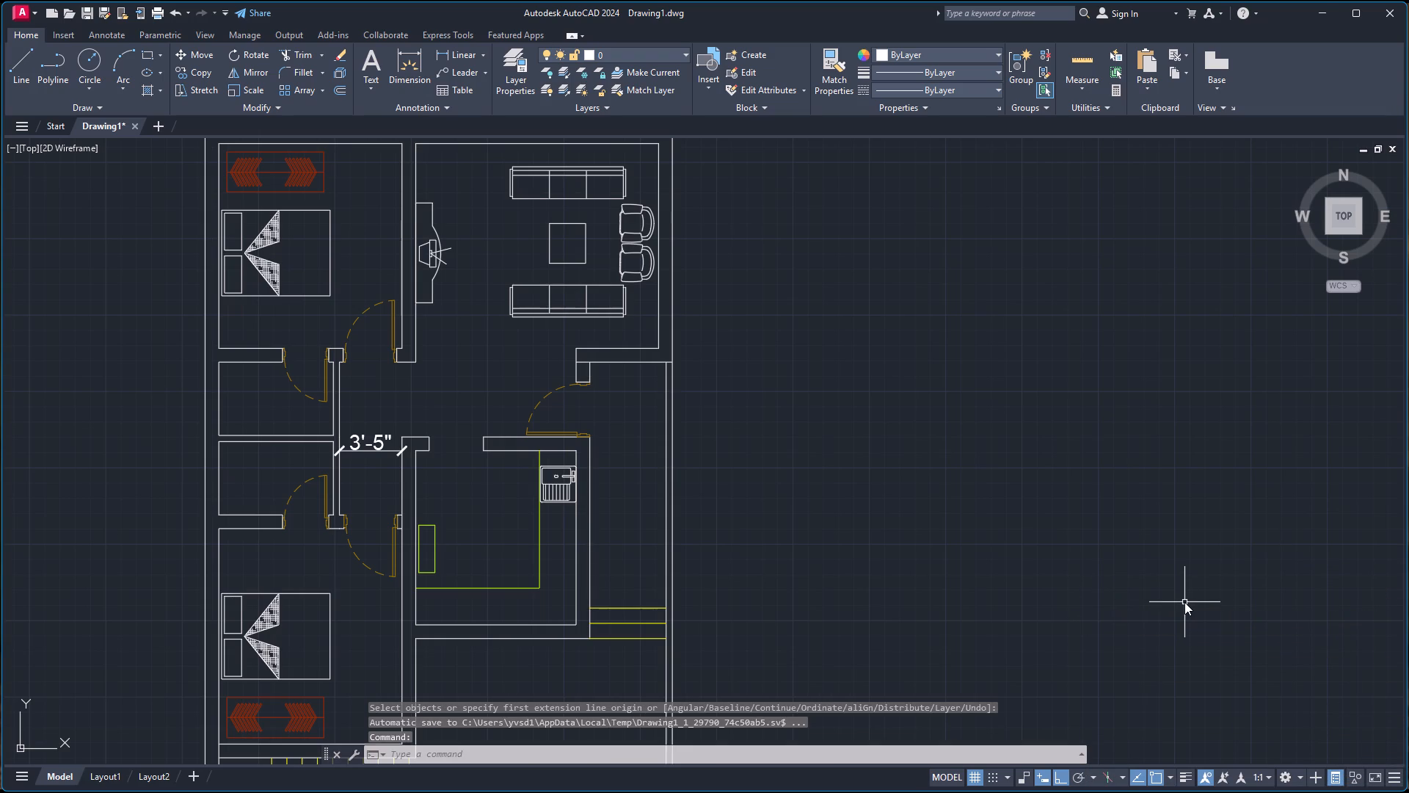
Insert the recent block toilet-1 into the empty space outside the house, beside the floor plan.
{"action": "key", "text": "i"}
{"action": "key", "text": "Return"}
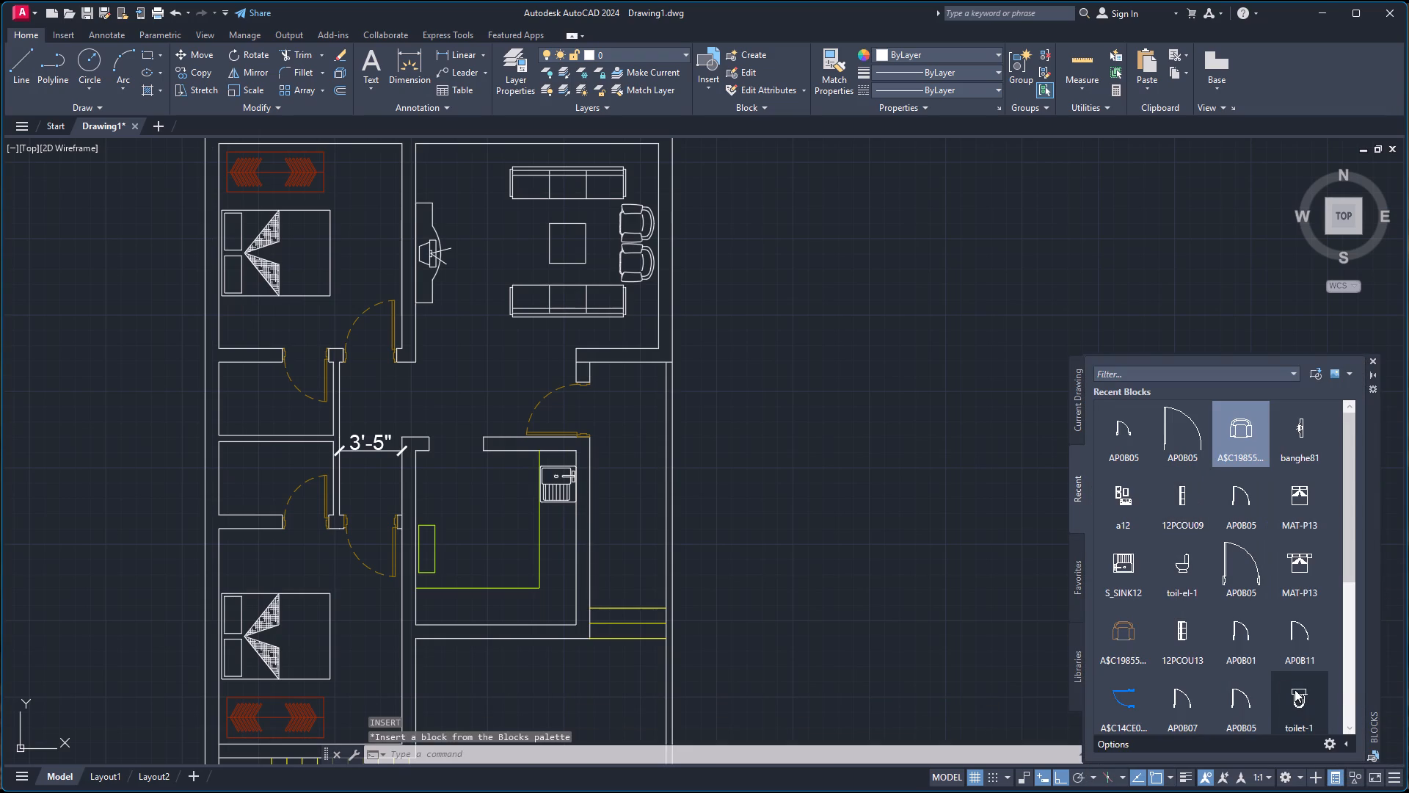
{"action": "left_click_drag", "start_coordinate": [1300, 694], "coordinate": [940, 514]}
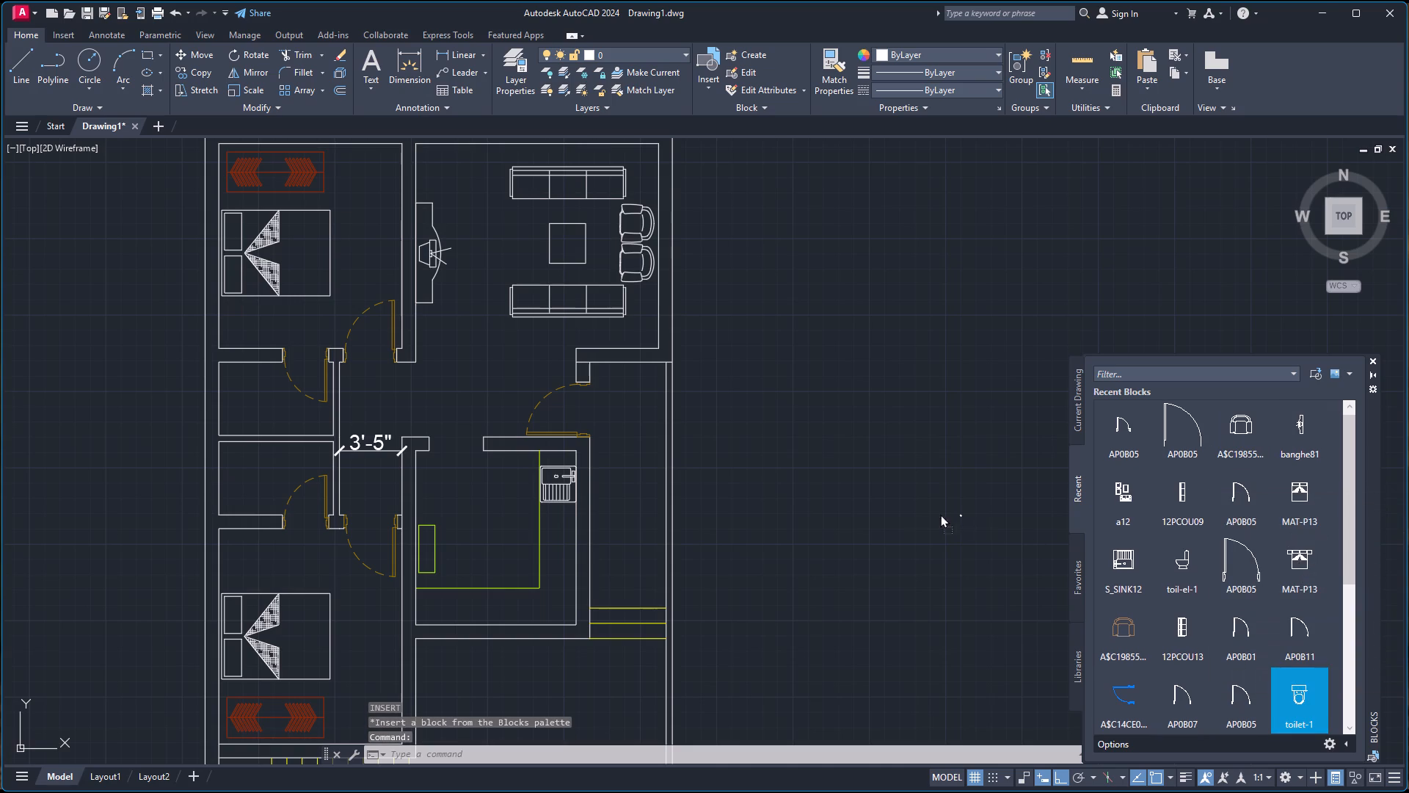
{"action": "left_click_drag", "start_coordinate": [940, 514], "coordinate": [855, 482]}
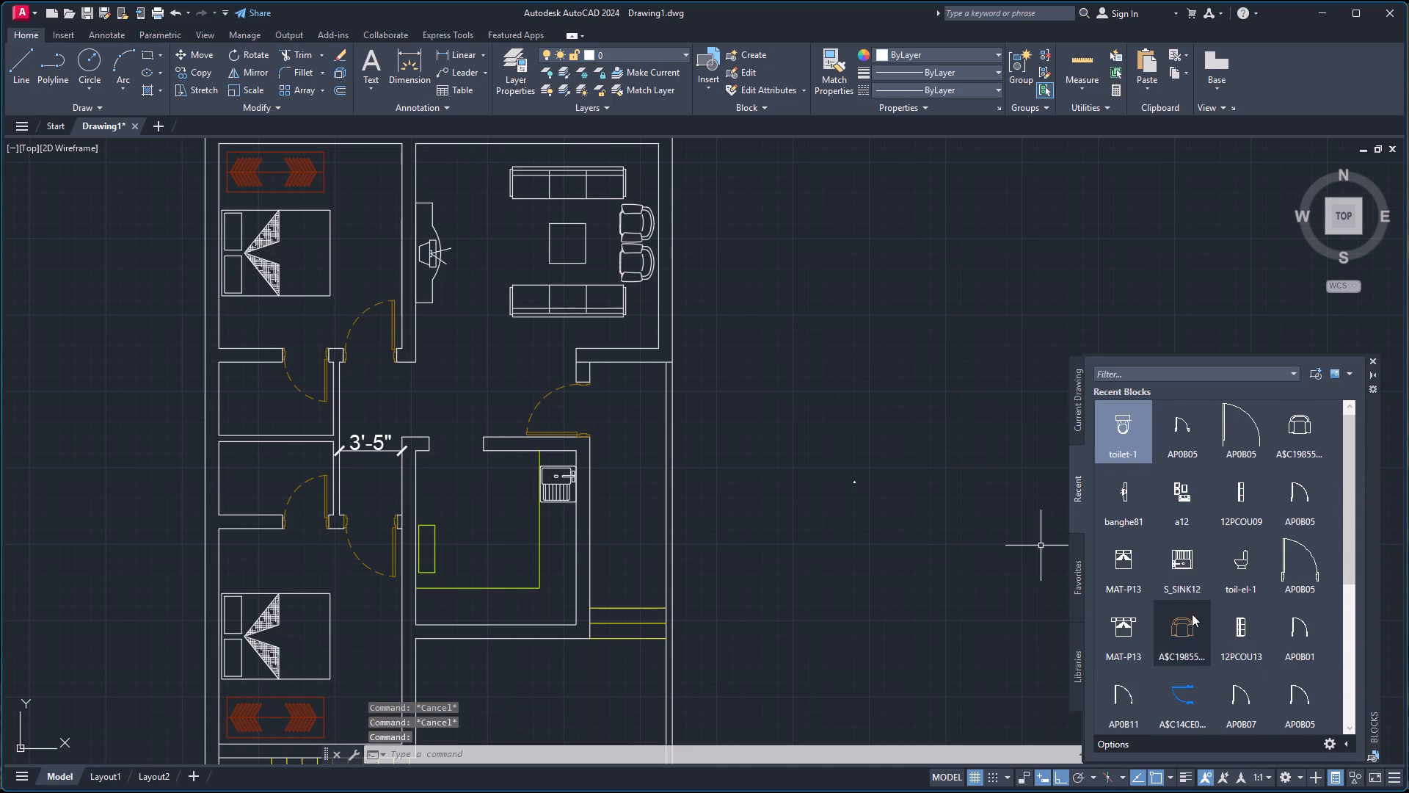
Find the car block 02PCAR12 among the recent blocks and insert it in the empty space beside the plan's east wall.
{"action": "scroll", "coordinate": [1194, 474], "scroll_direction": "up", "scroll_amount": 3}
{"action": "scroll", "coordinate": [1220, 485], "scroll_direction": "down", "scroll_amount": 4}
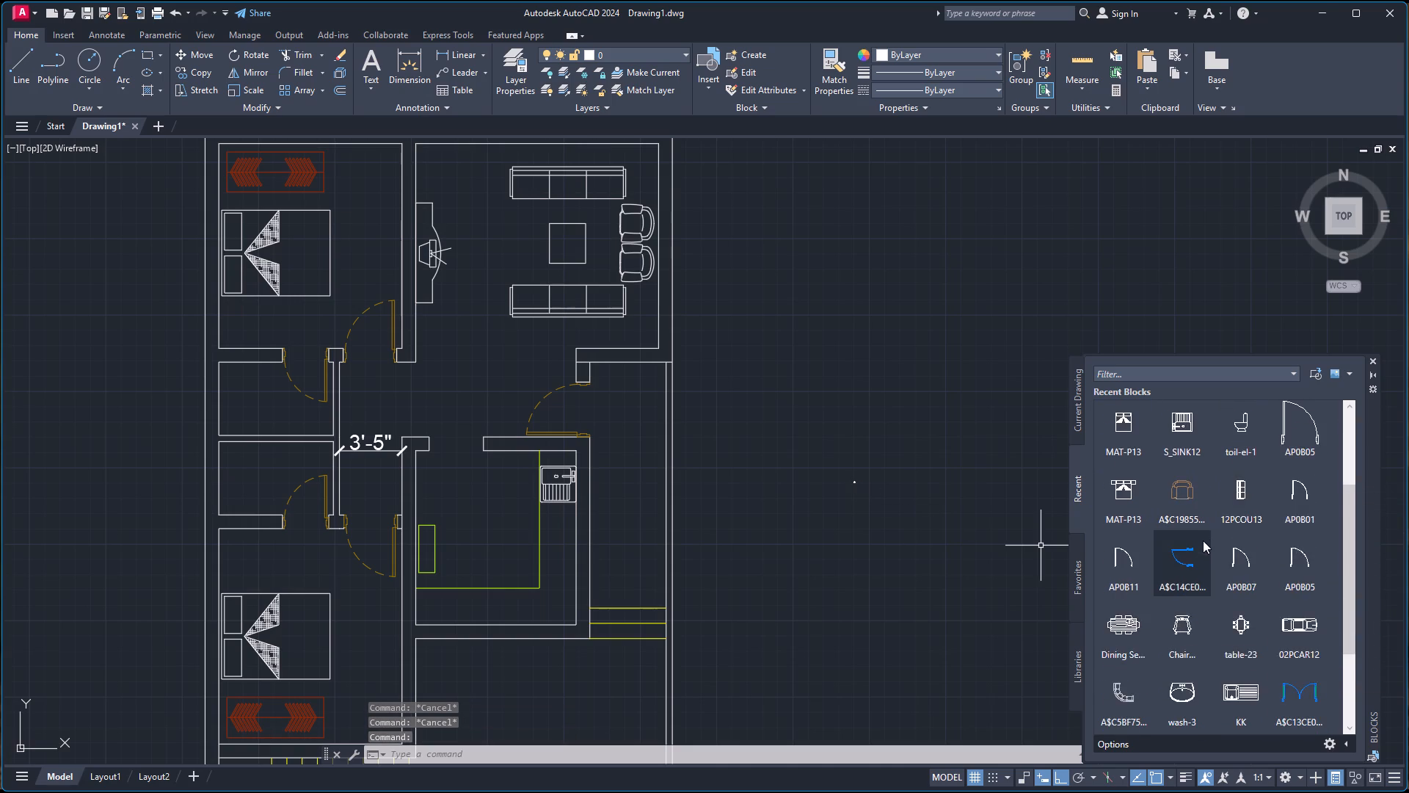
{"action": "scroll", "coordinate": [1203, 546], "scroll_direction": "down", "scroll_amount": 9}
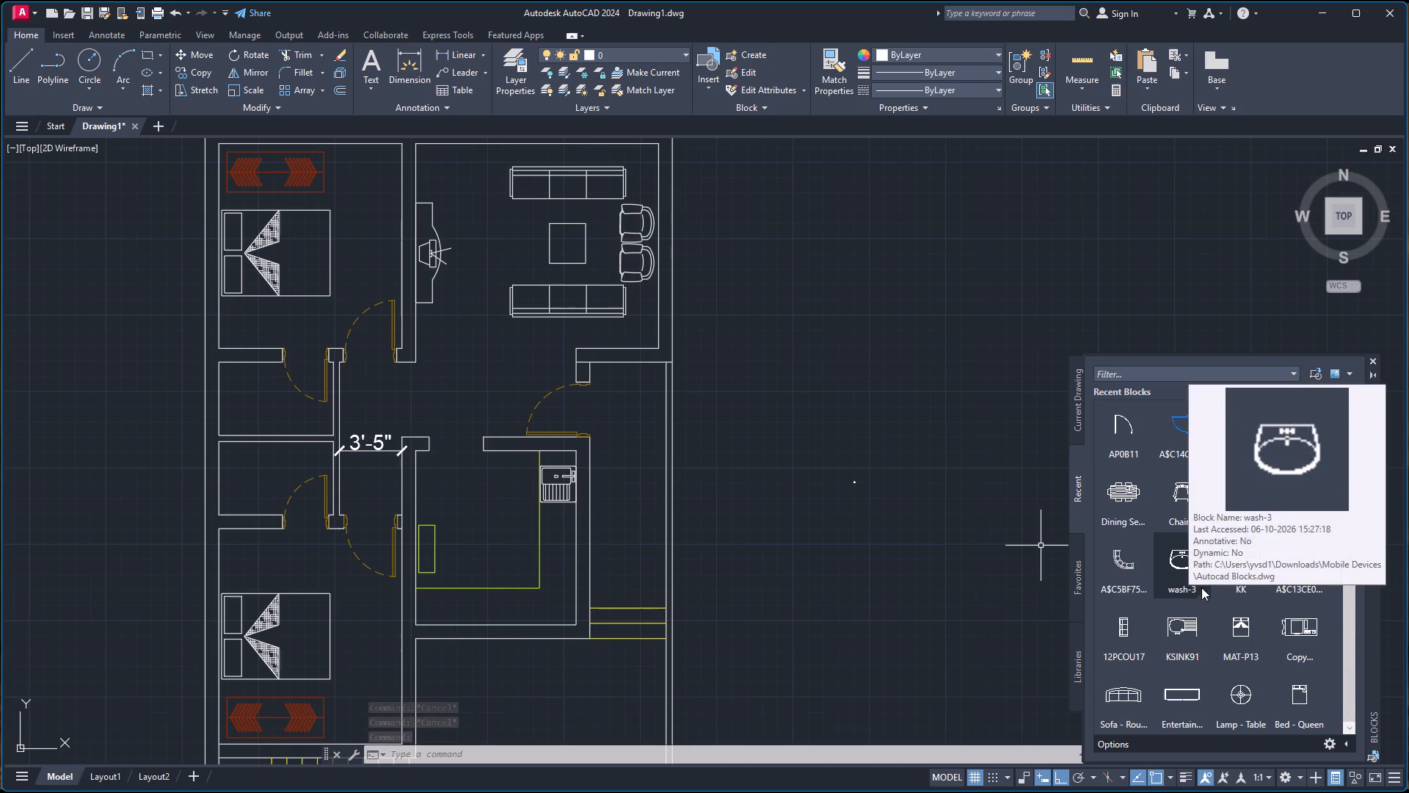
{"action": "scroll", "coordinate": [1328, 698], "scroll_direction": "down", "scroll_amount": 1}
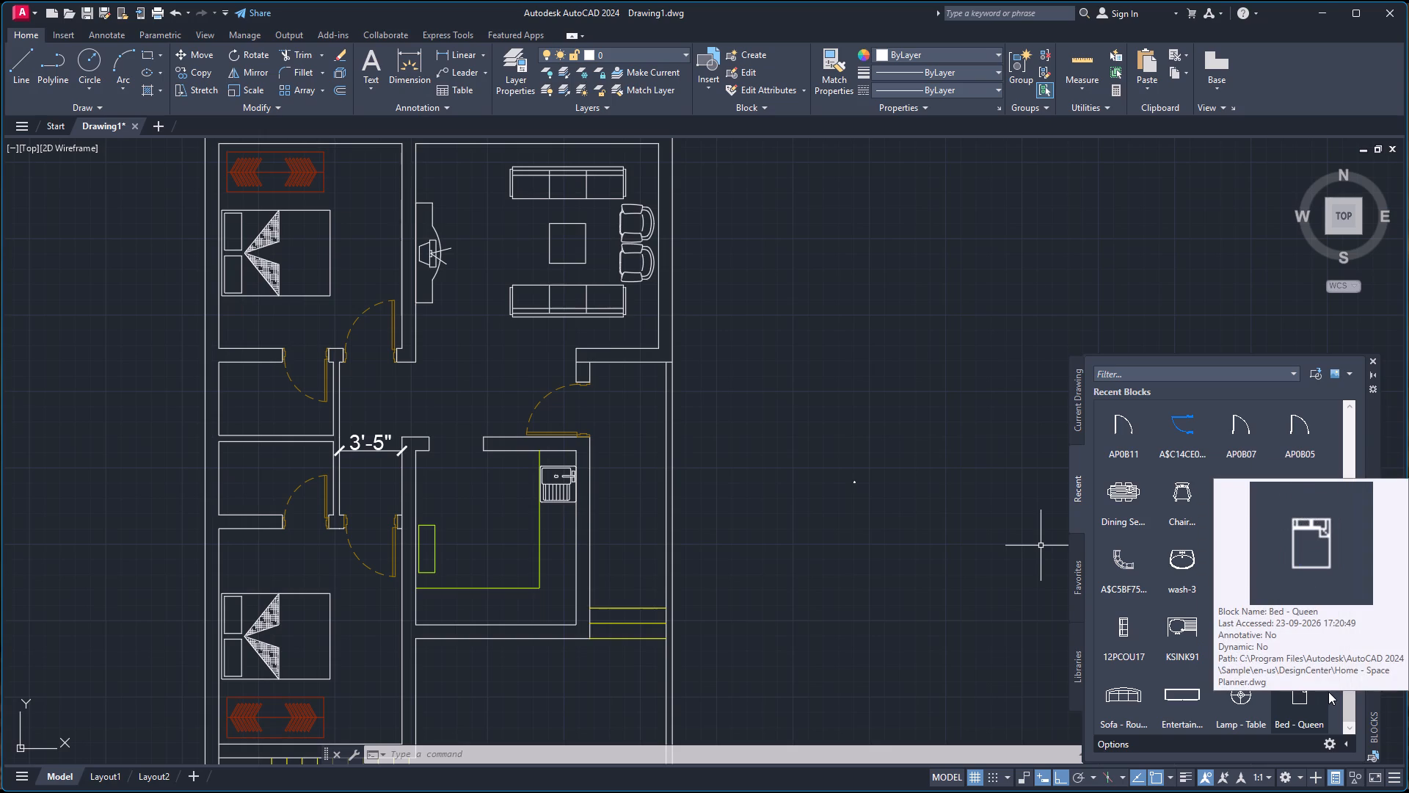
{"action": "scroll", "coordinate": [1328, 691], "scroll_direction": "up", "scroll_amount": 11}
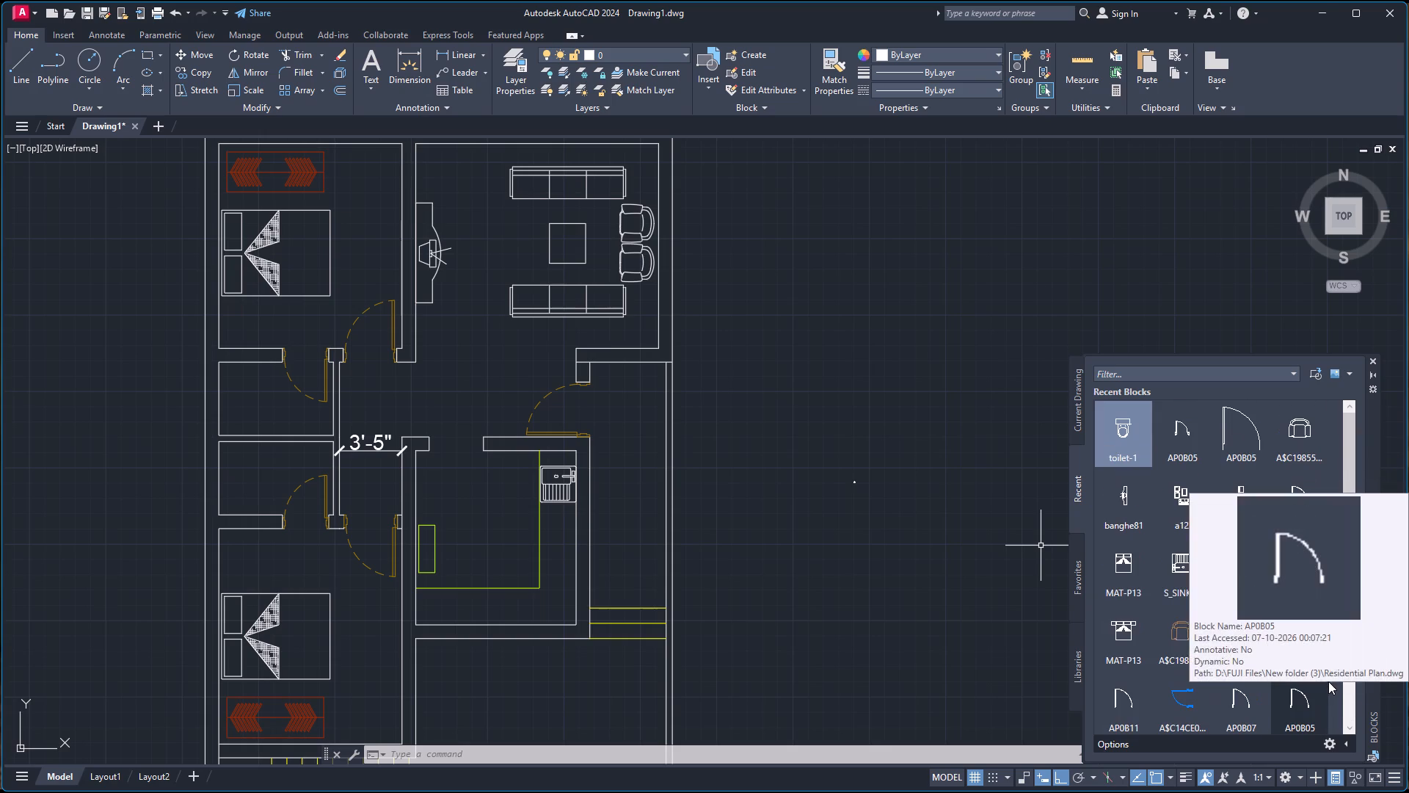
{"action": "scroll", "coordinate": [1316, 476], "scroll_direction": "down", "scroll_amount": 1}
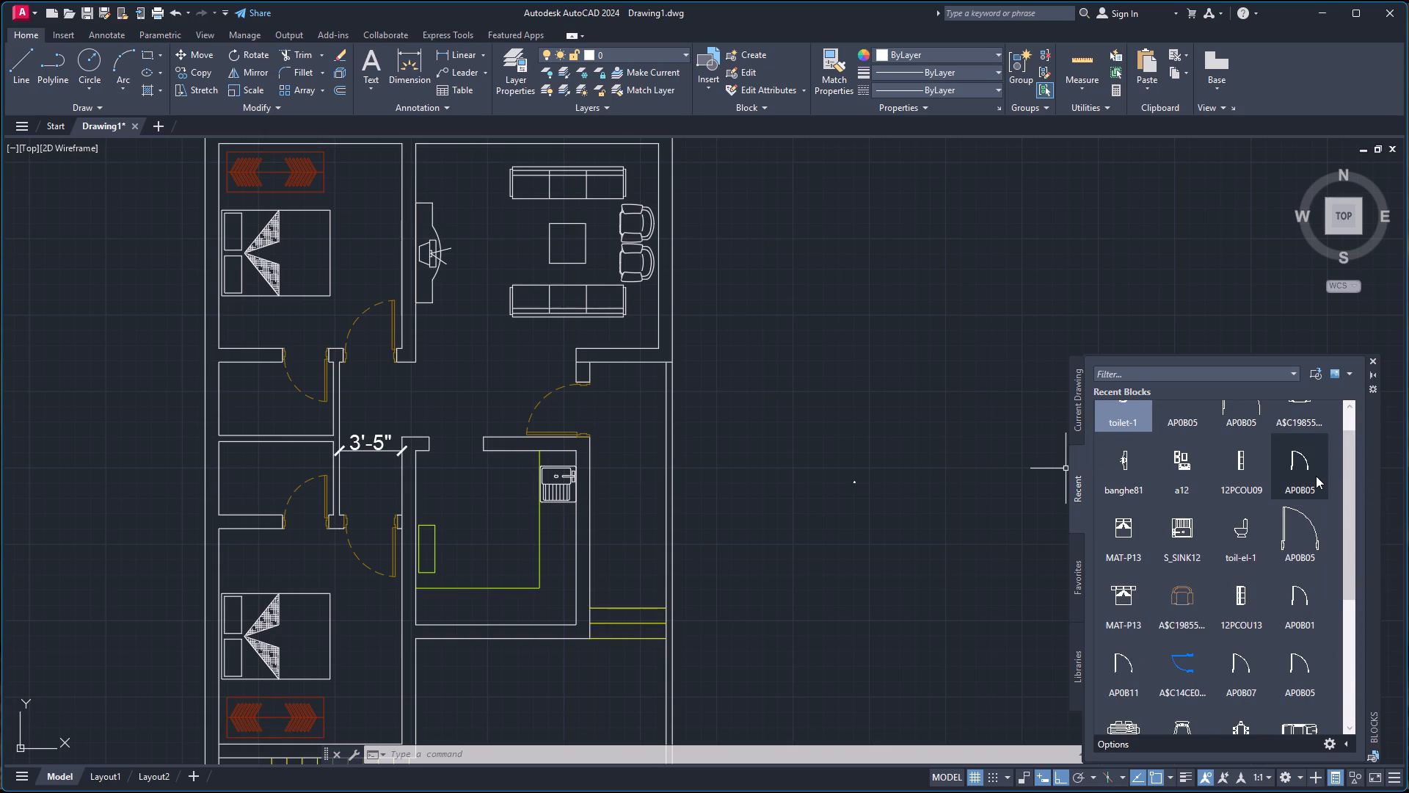
{"action": "scroll", "coordinate": [1316, 476], "scroll_direction": "down", "scroll_amount": 1}
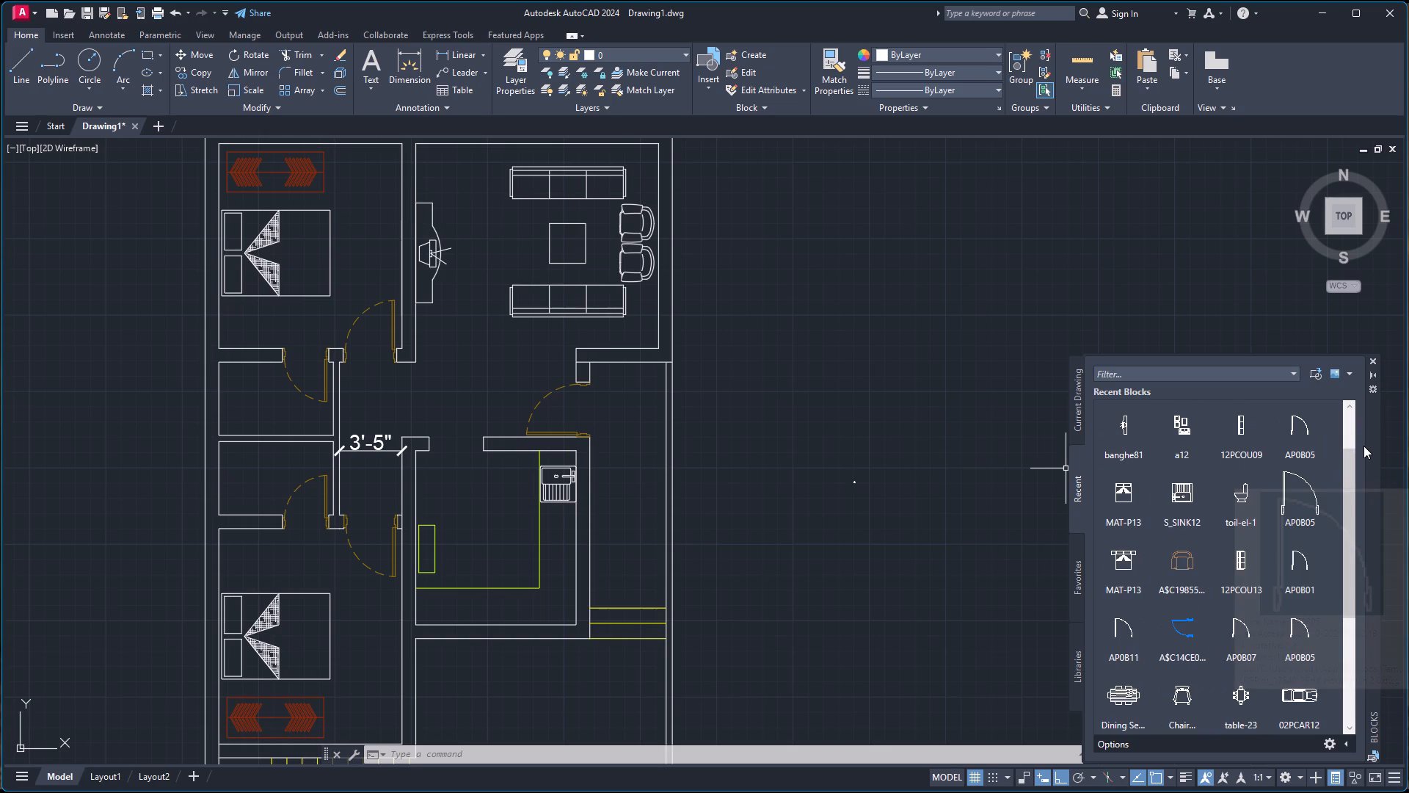
{"action": "scroll", "coordinate": [1364, 446], "scroll_direction": "down", "scroll_amount": 3}
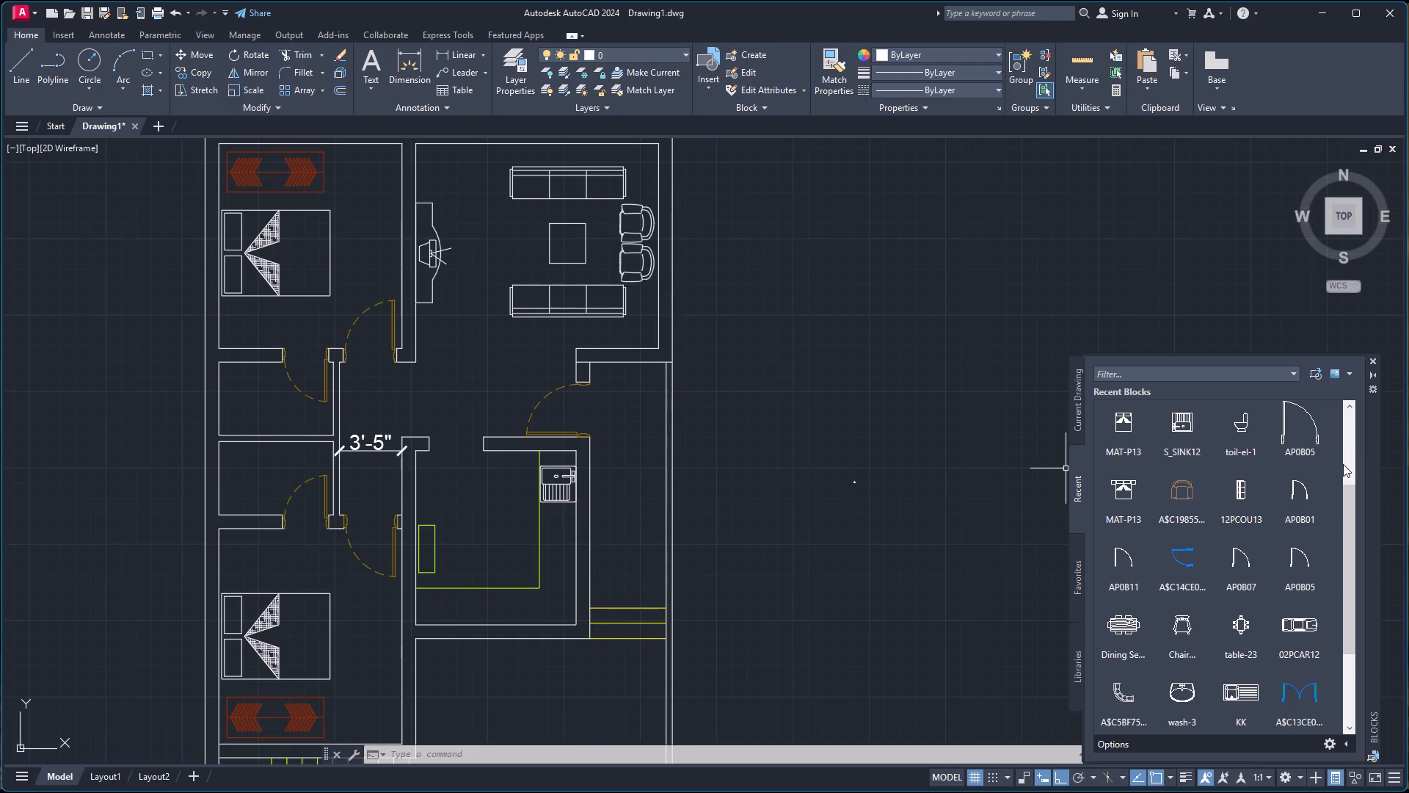
{"action": "scroll", "coordinate": [1343, 465], "scroll_direction": "down", "scroll_amount": 9}
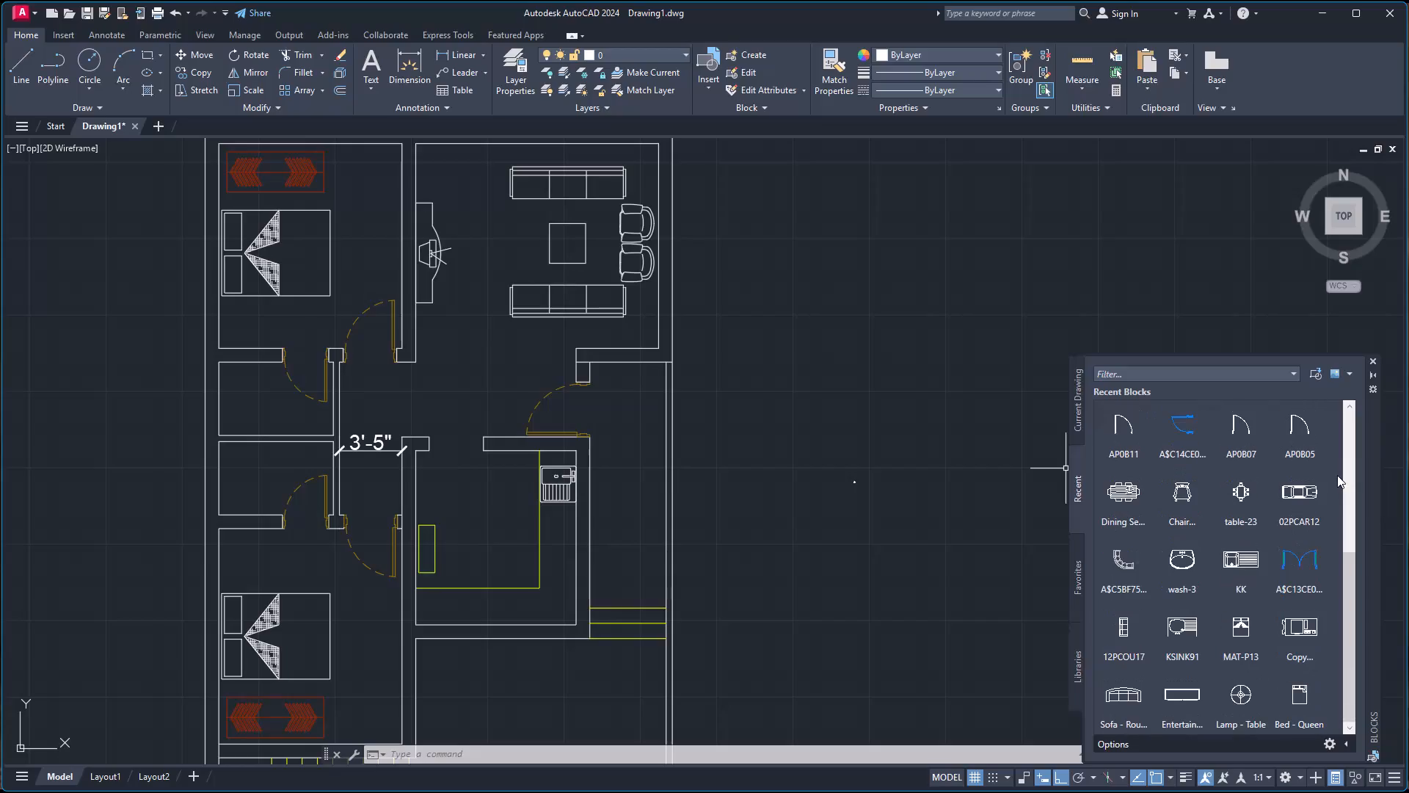
{"action": "scroll", "coordinate": [1337, 475], "scroll_direction": "down", "scroll_amount": 2}
{"action": "left_click_drag", "start_coordinate": [1313, 490], "coordinate": [1030, 601]}
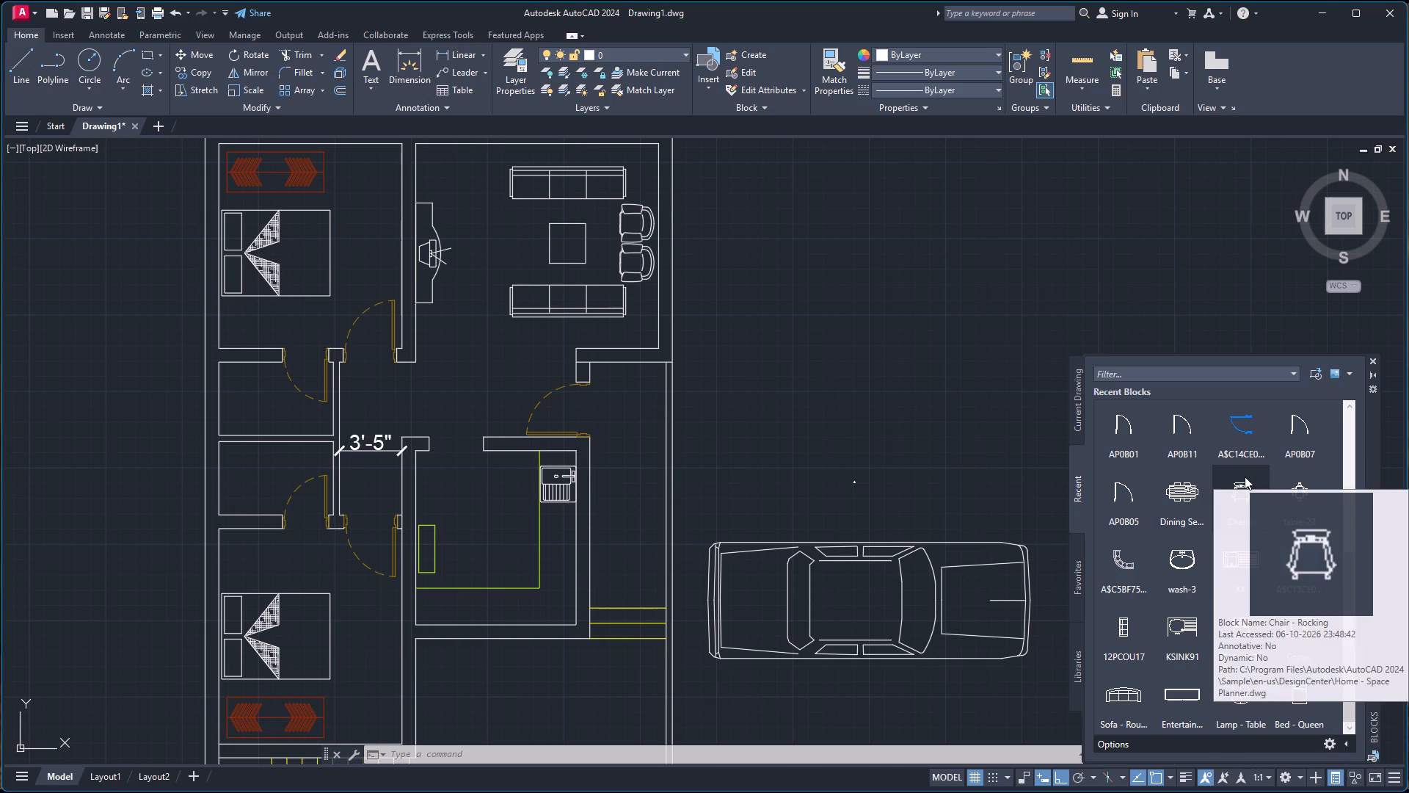
{"action": "scroll", "coordinate": [1171, 532], "scroll_direction": "up", "scroll_amount": 16}
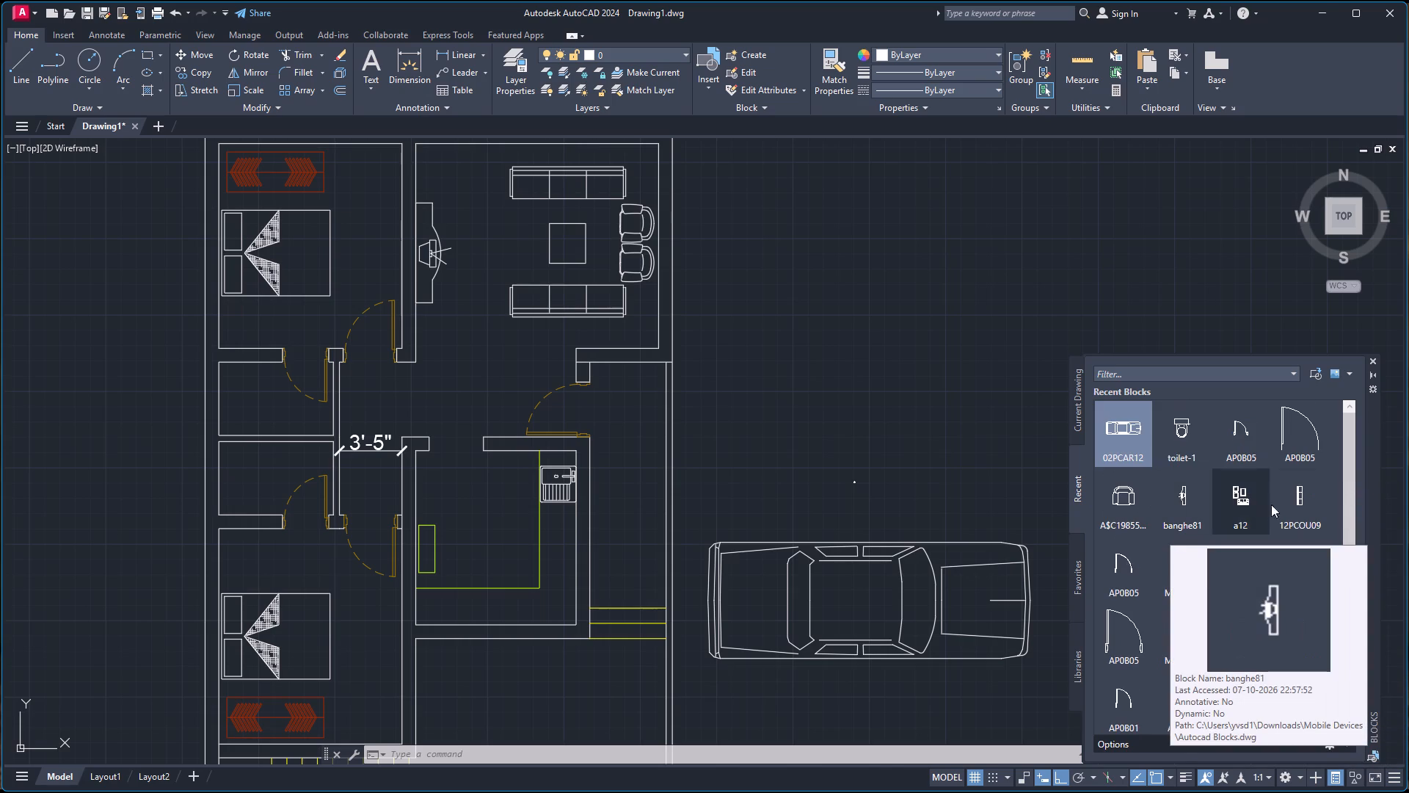
{"action": "left_click", "coordinate": [1373, 361]}
Rotate the car block 90 degrees about its lower rear corner so that it stands parallel to the east wall.
{"action": "scroll", "coordinate": [1170, 510], "scroll_direction": "down", "scroll_amount": 4}
{"action": "scroll", "coordinate": [1162, 565], "scroll_direction": "up", "scroll_amount": 1}
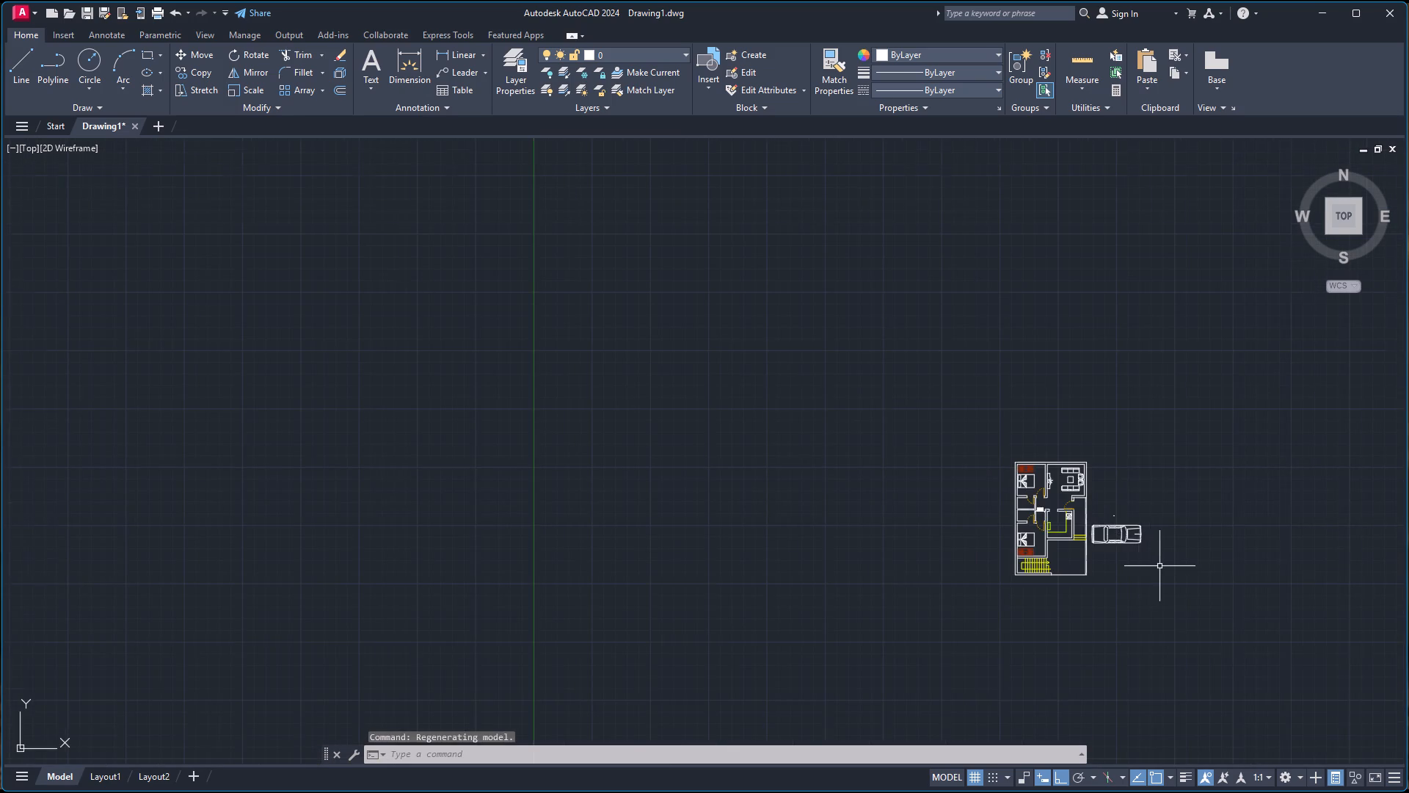
{"action": "scroll", "coordinate": [1161, 565], "scroll_direction": "up", "scroll_amount": 2}
{"action": "scroll", "coordinate": [859, 391], "scroll_direction": "up", "scroll_amount": 3}
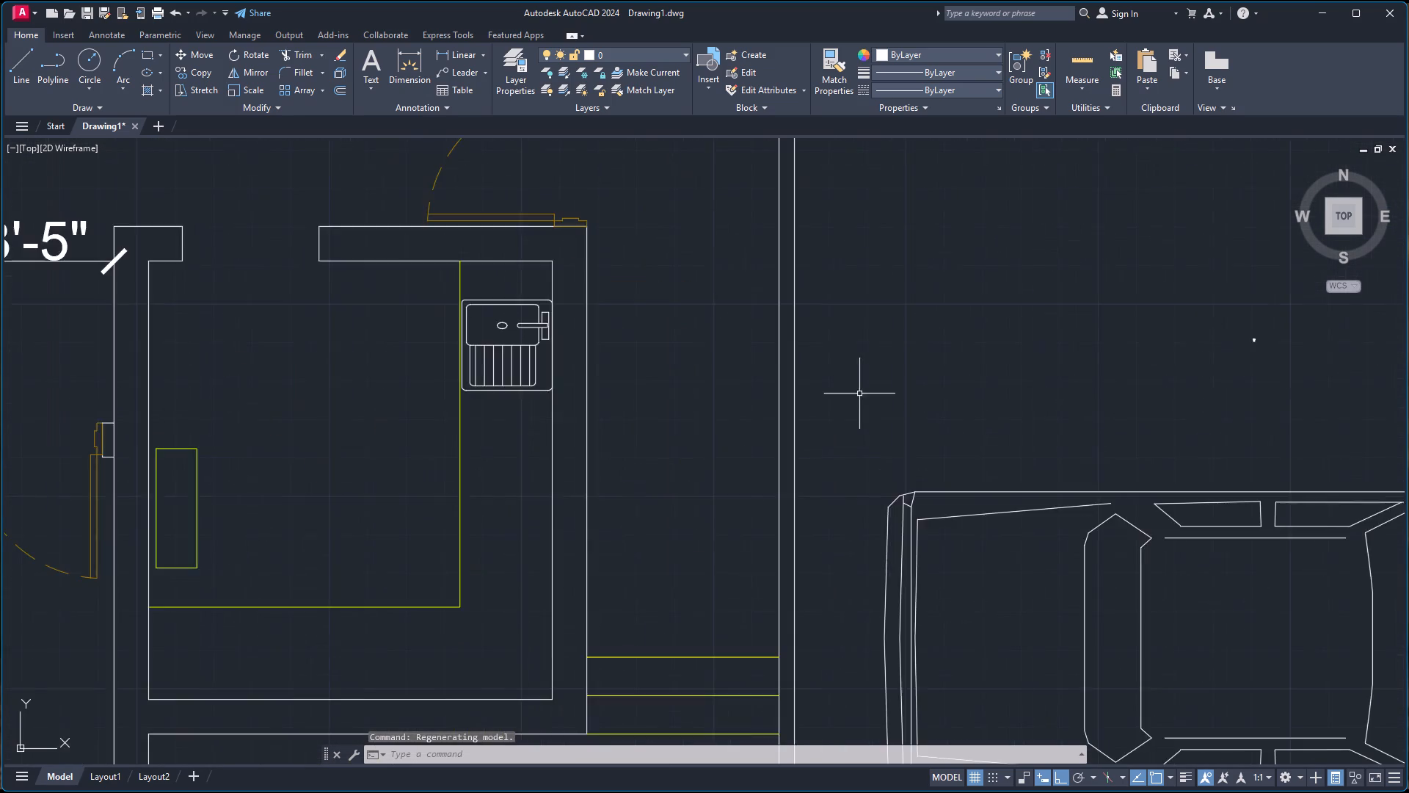
{"action": "scroll", "coordinate": [876, 463], "scroll_direction": "down", "scroll_amount": 3}
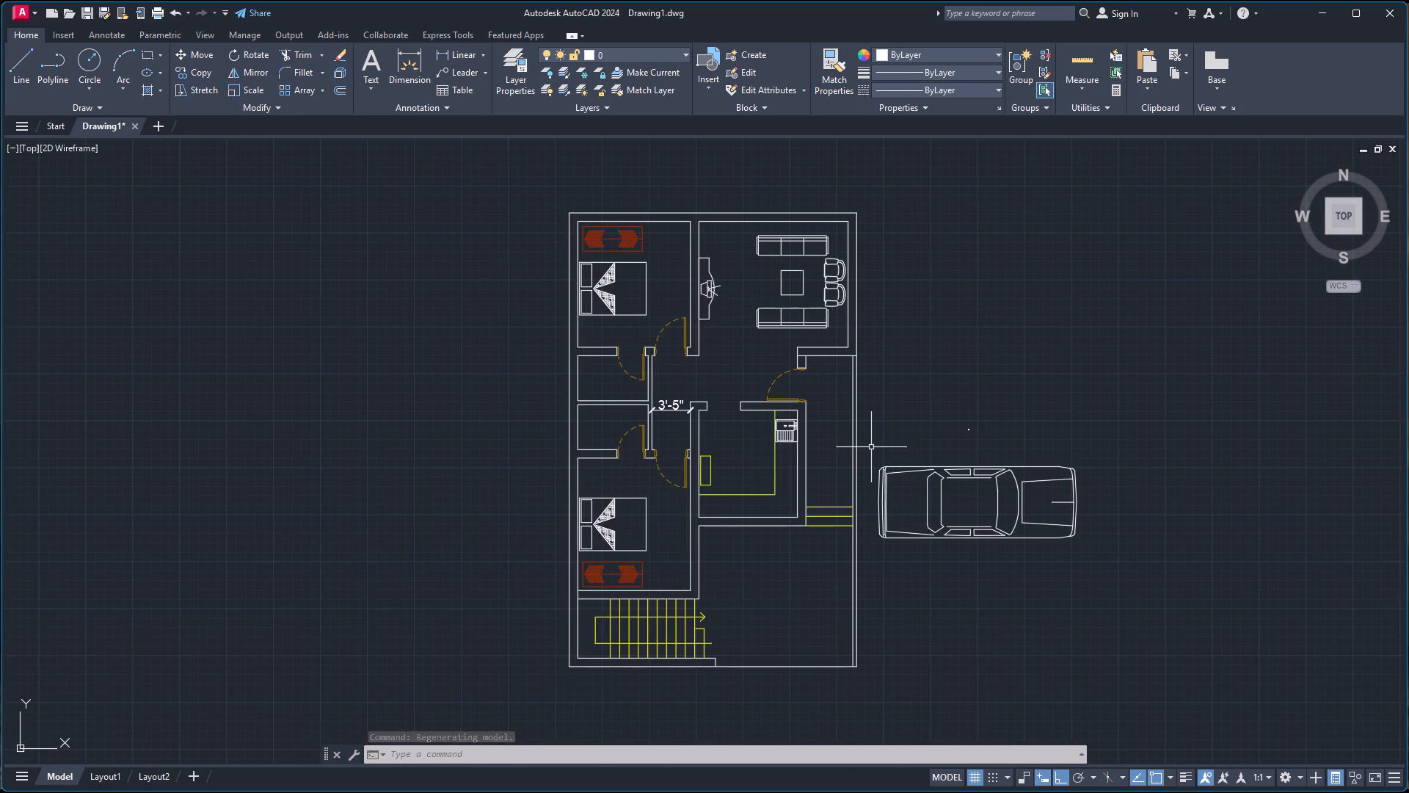
{"action": "left_click", "coordinate": [871, 447]}
{"action": "left_click", "coordinate": [1084, 563]}
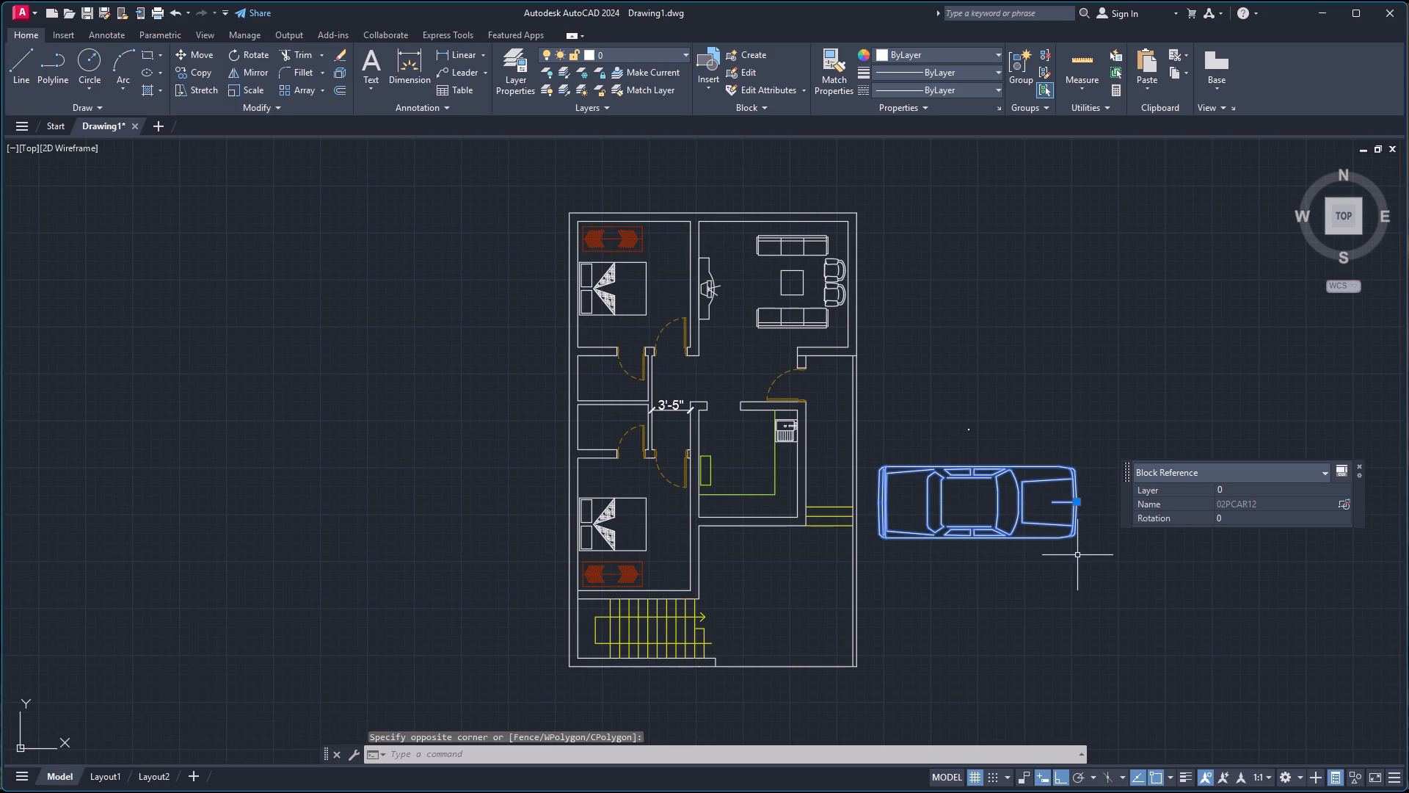
{"action": "type", "text": "ro"}
{"action": "key", "text": "Return"}
{"action": "left_click", "coordinate": [881, 537]}
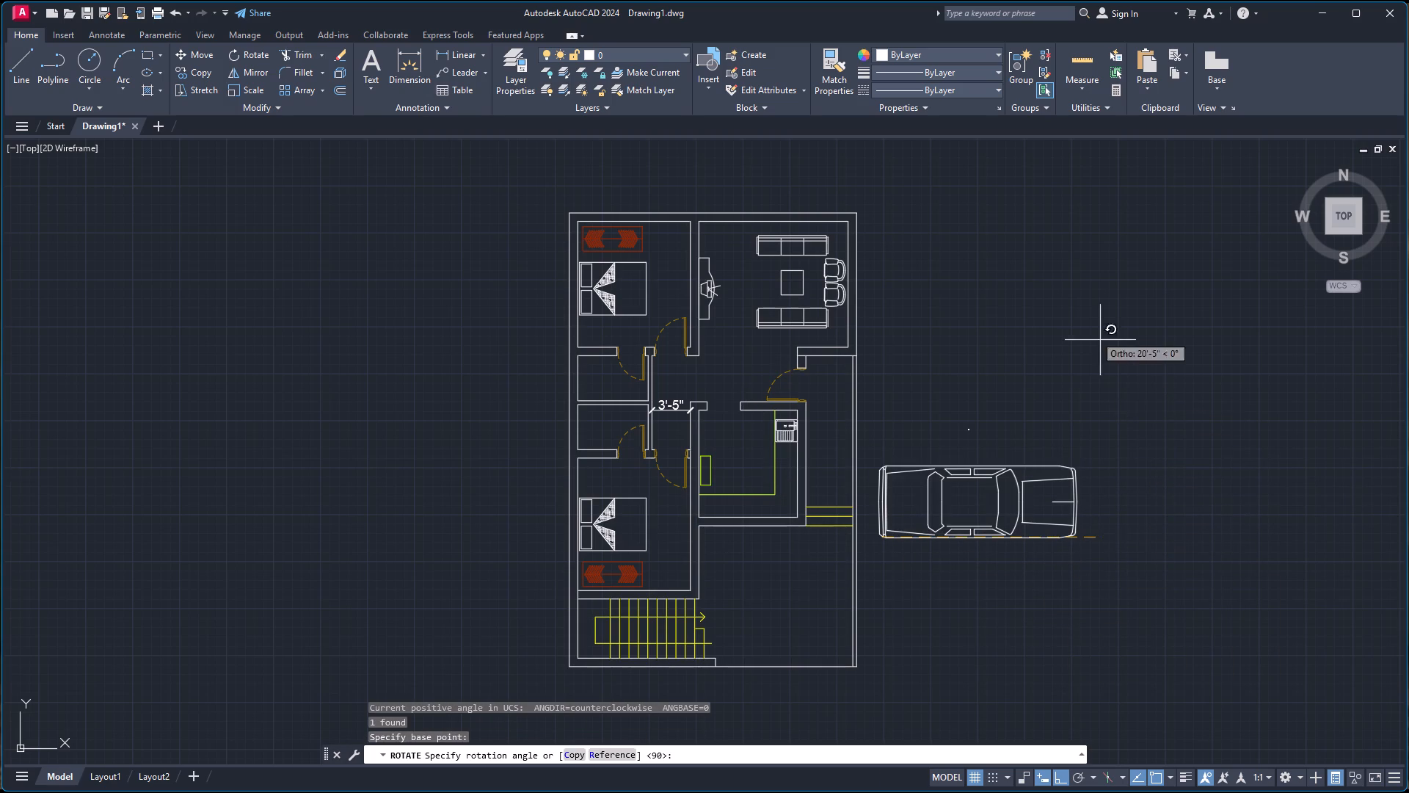
{"action": "left_click", "coordinate": [980, 248]}
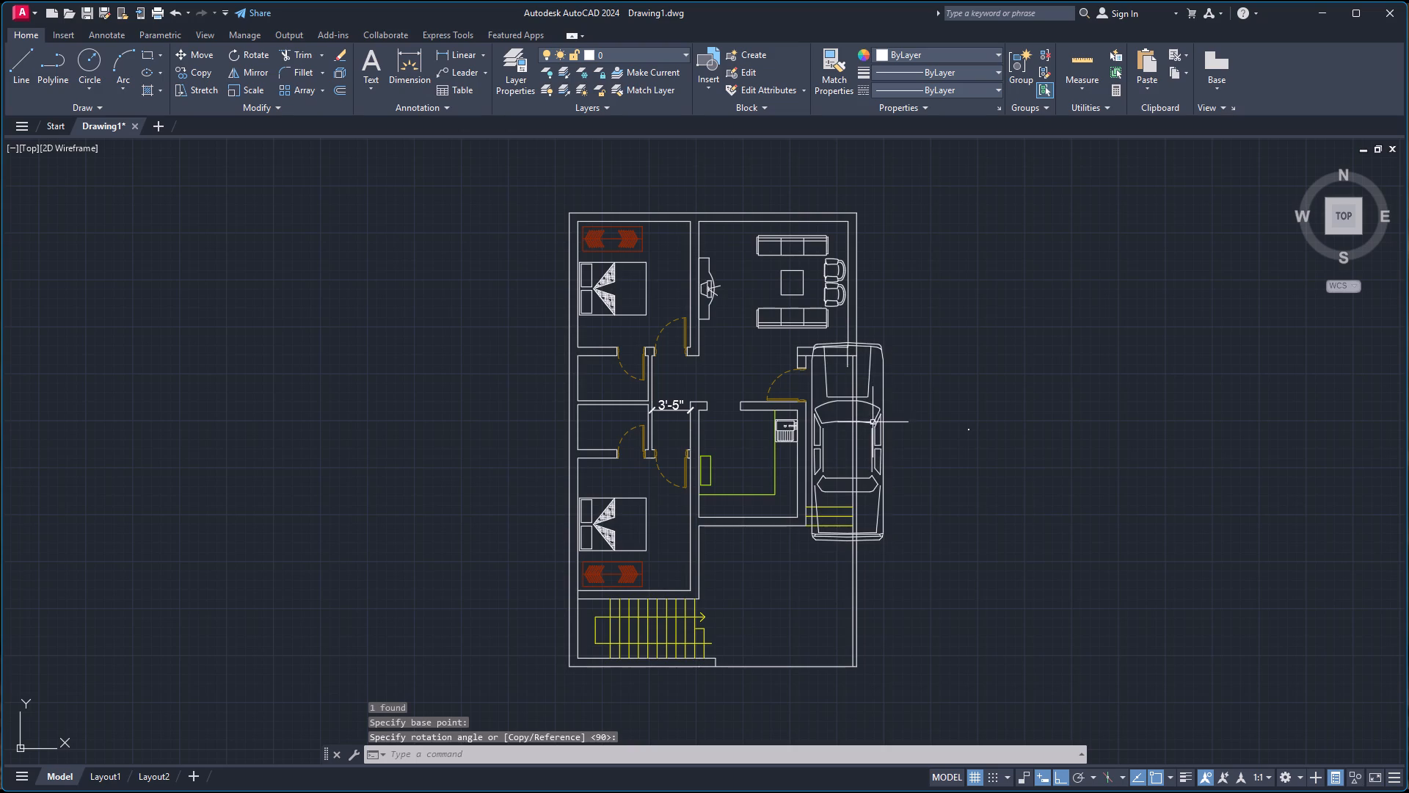
Scale the rotated car block down to about half its size from its lower rear corner.
{"action": "left_click", "coordinate": [874, 422]}
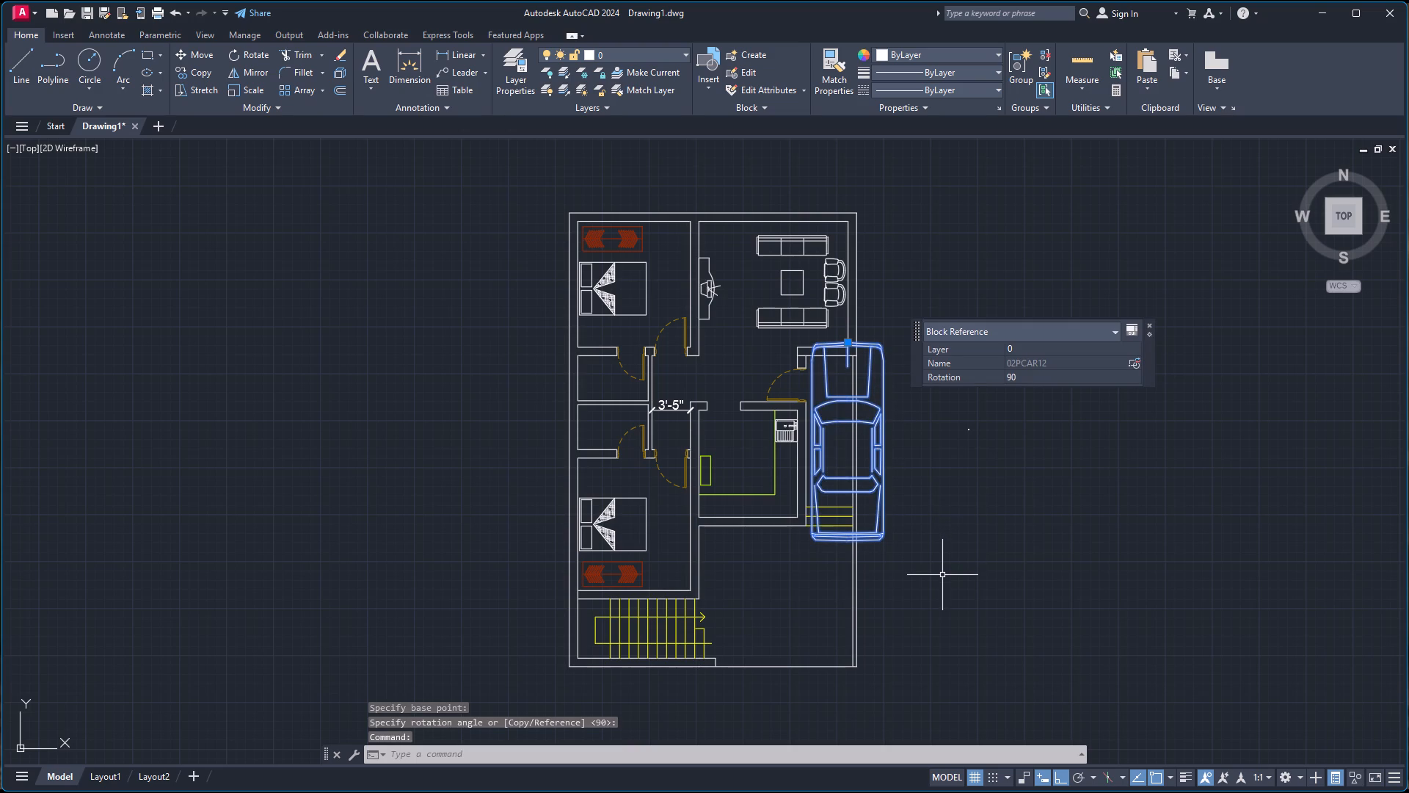
{"action": "key", "text": "s"}
{"action": "key", "text": "c"}
{"action": "key", "text": "Return"}
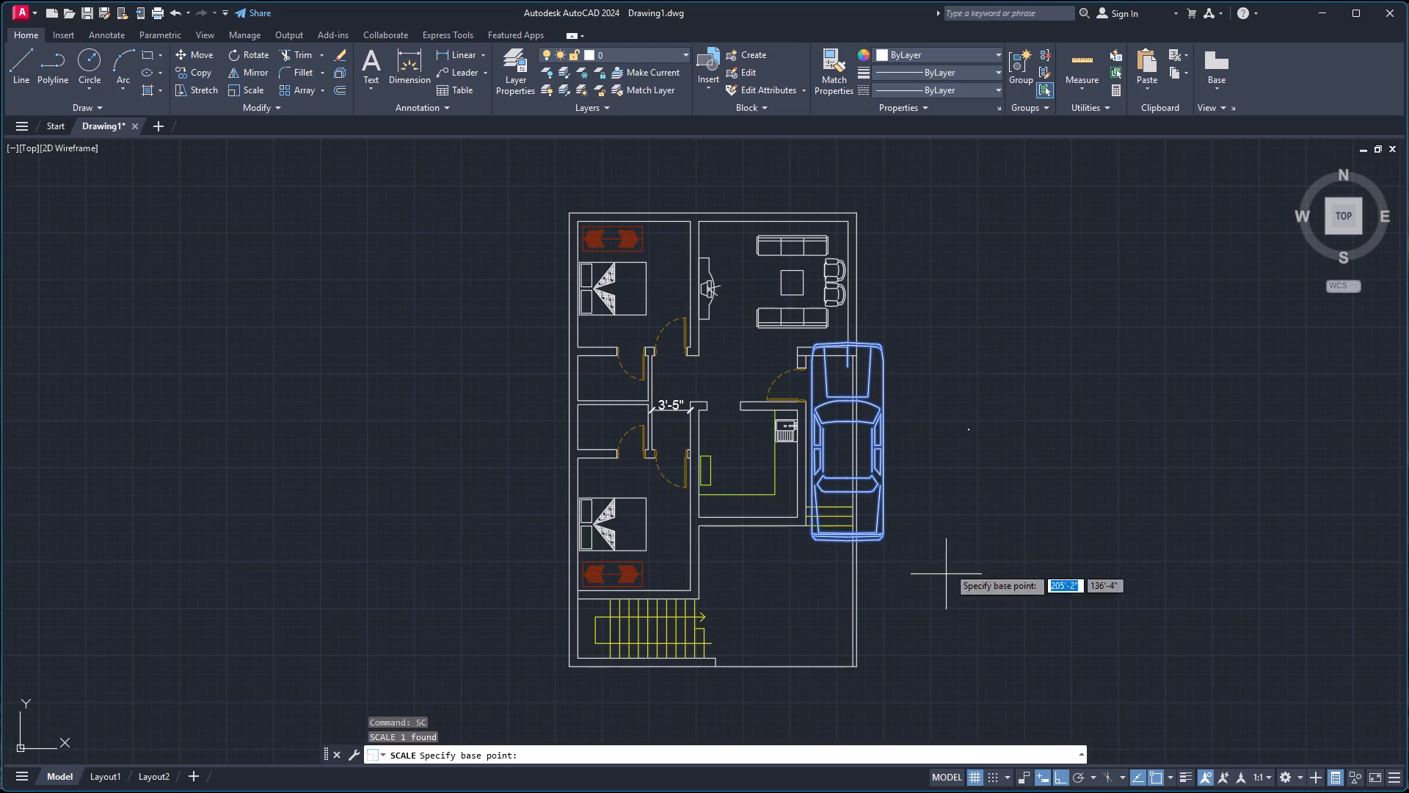
{"action": "left_click", "coordinate": [881, 543]}
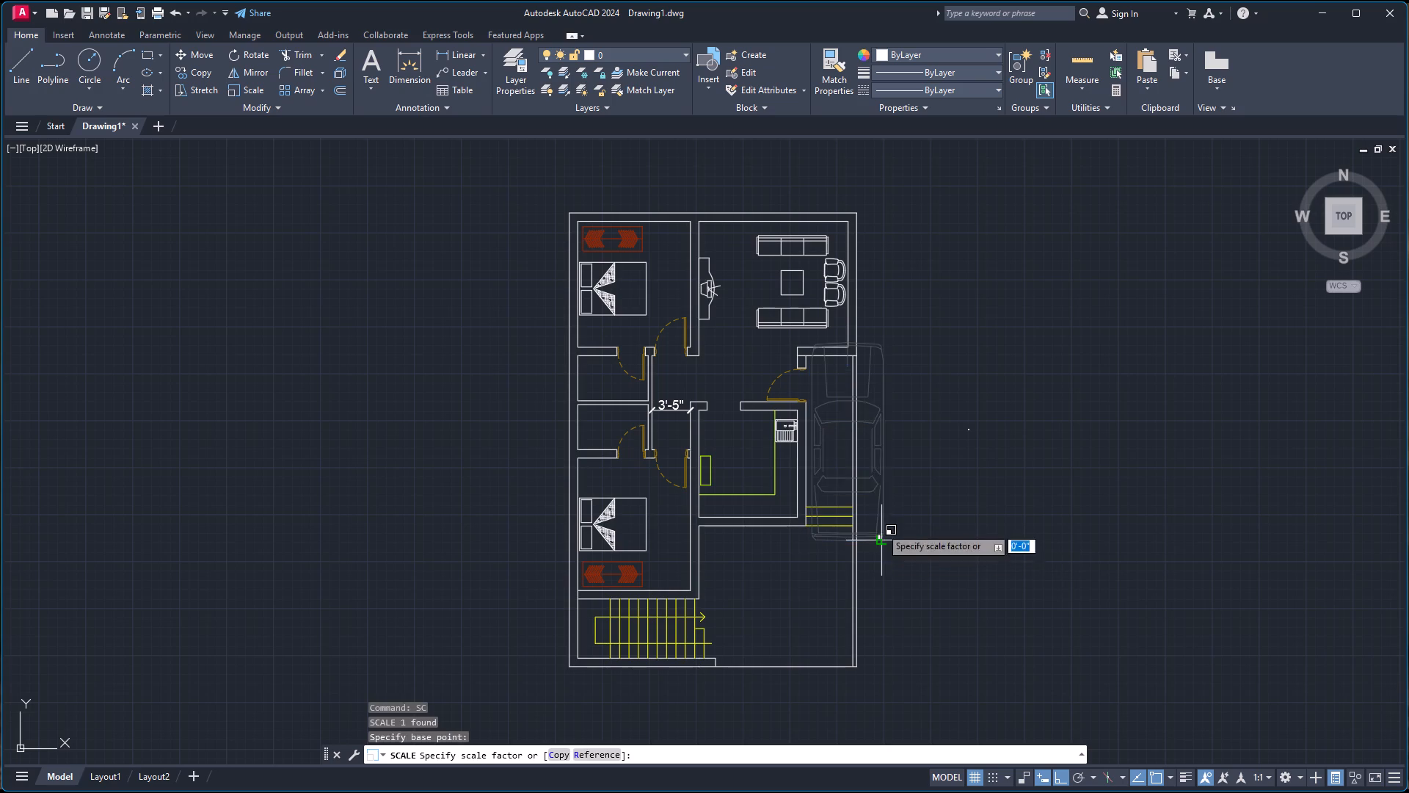
{"action": "left_click", "coordinate": [881, 493]}
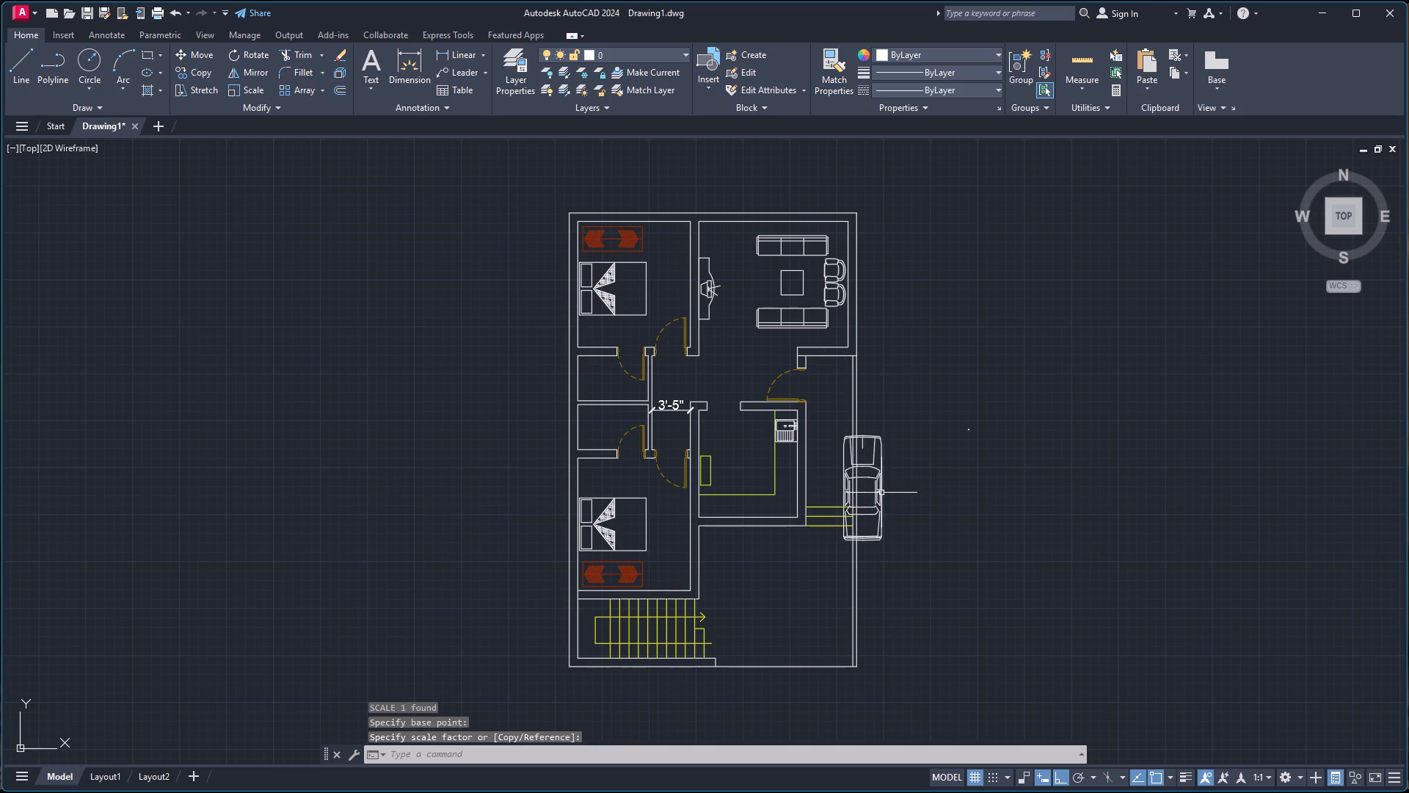
Move the car block from the east wall into the open parking area south of the kitchen, beside the stairs.
{"action": "left_click", "coordinate": [873, 504]}
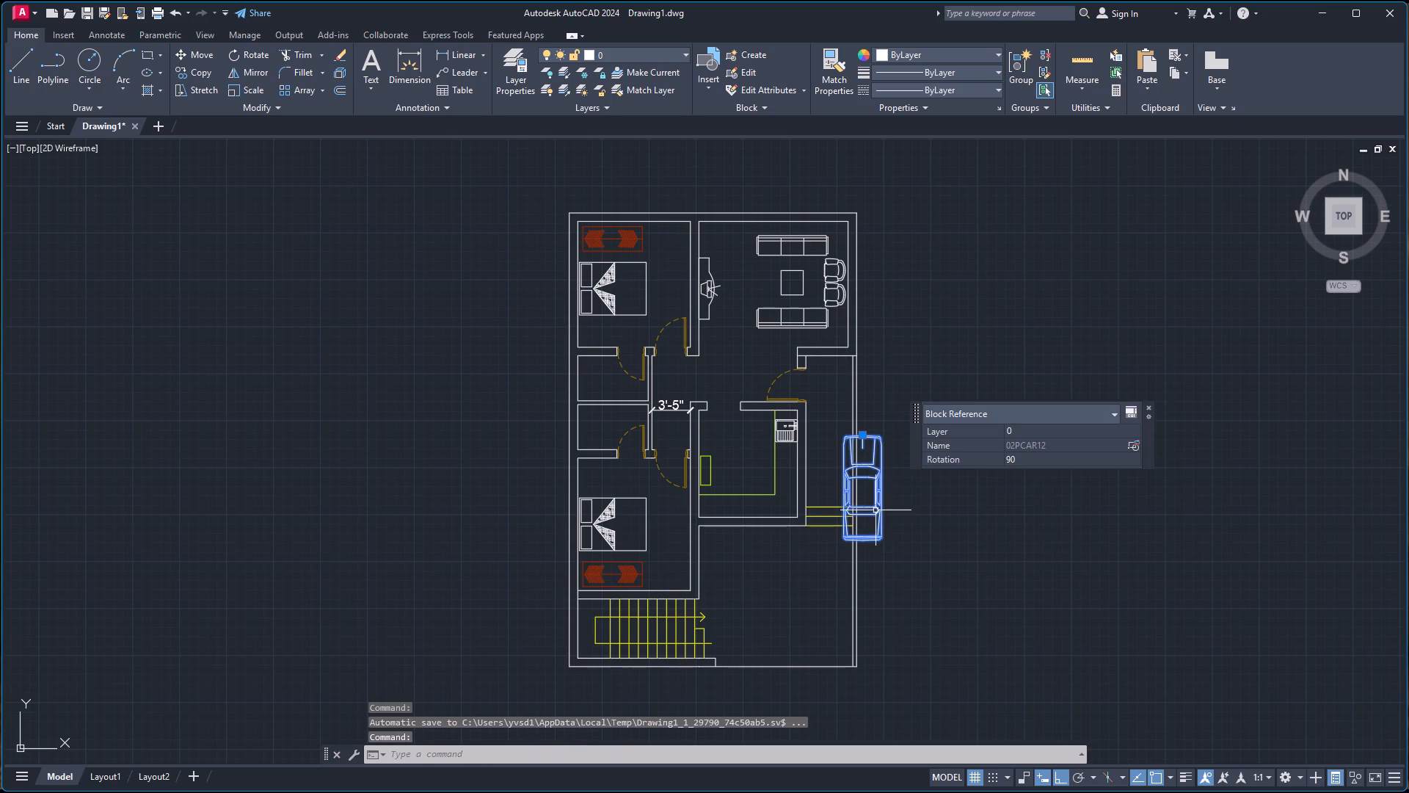
{"action": "key", "text": "m"}
{"action": "key", "text": "Return"}
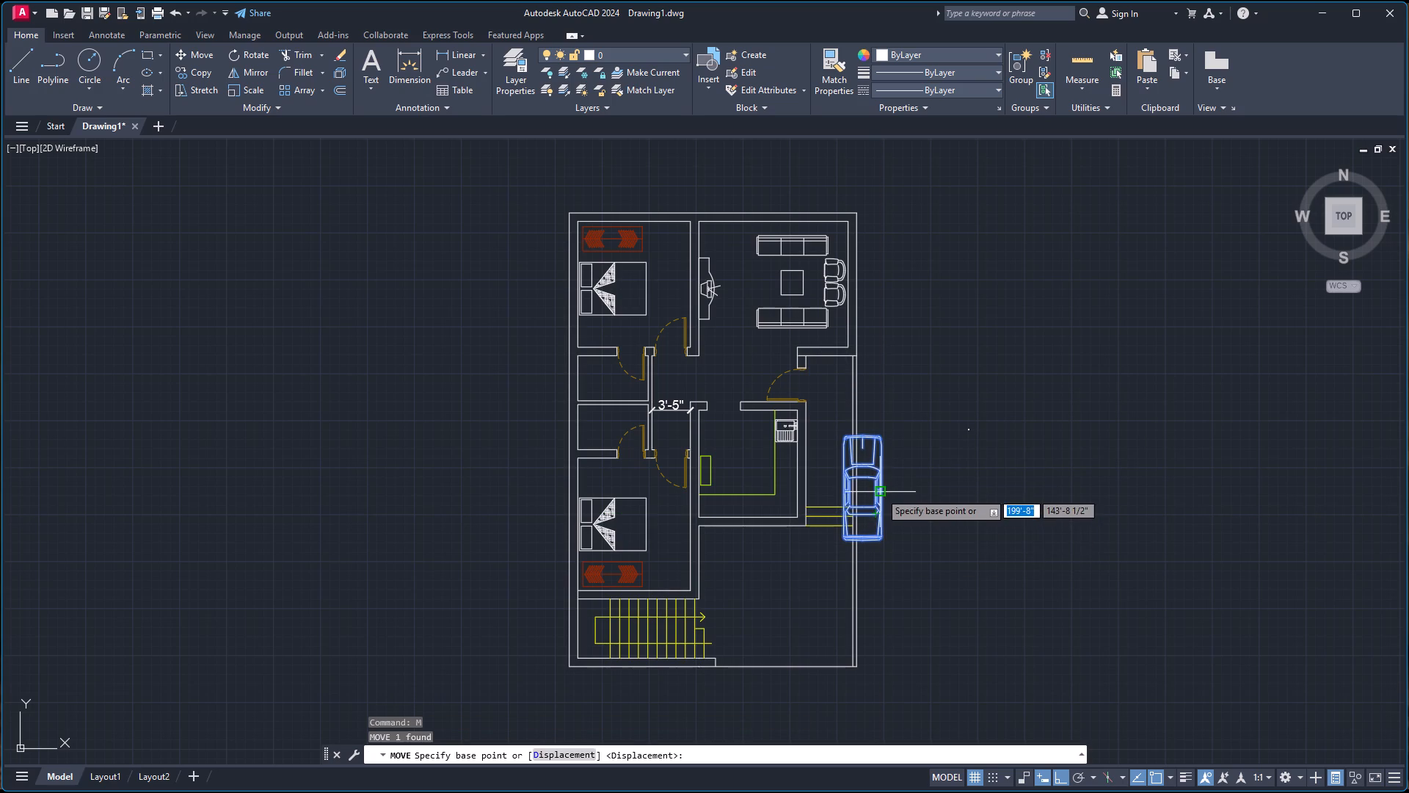
{"action": "left_click", "coordinate": [880, 492]}
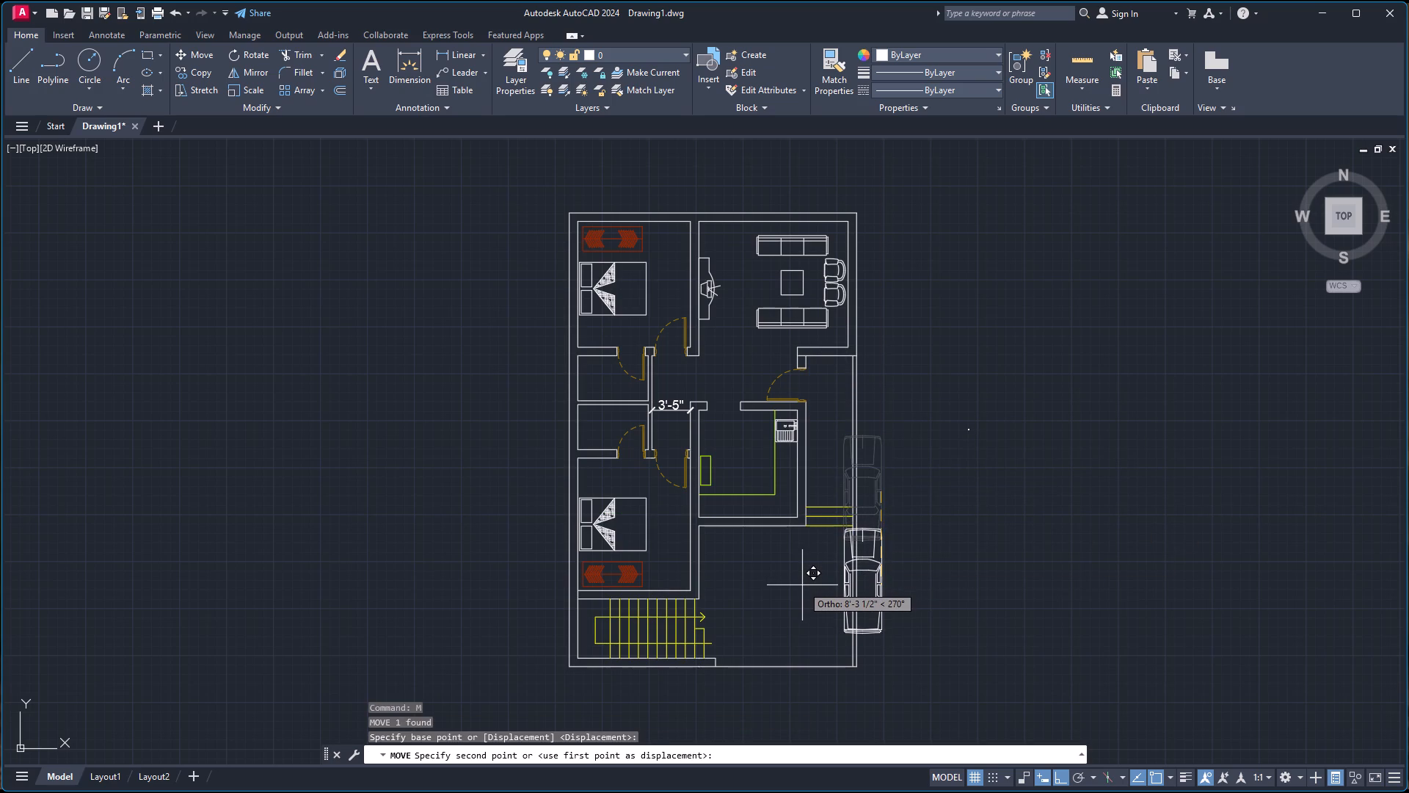
{"action": "key", "text": "F8"}
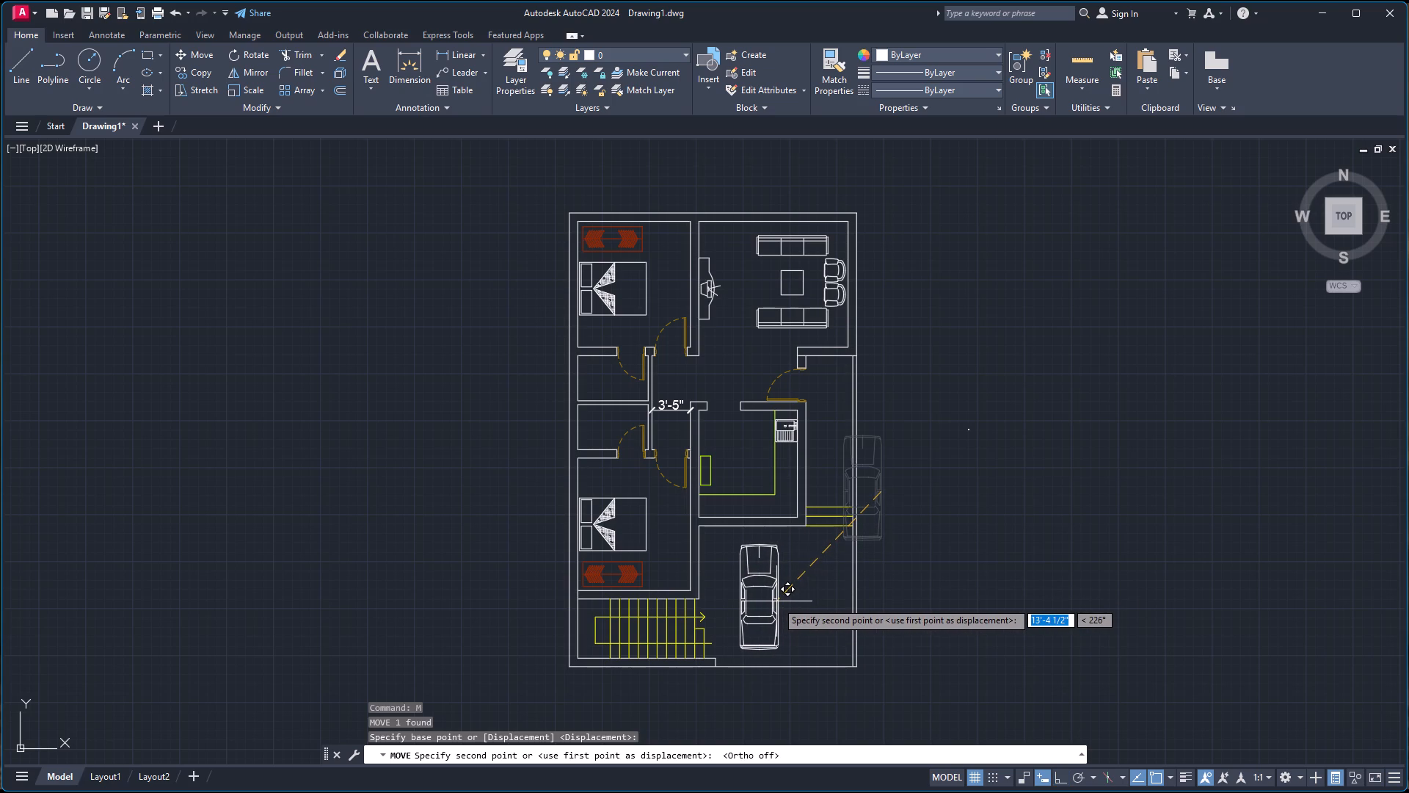
{"action": "left_click", "coordinate": [774, 604]}
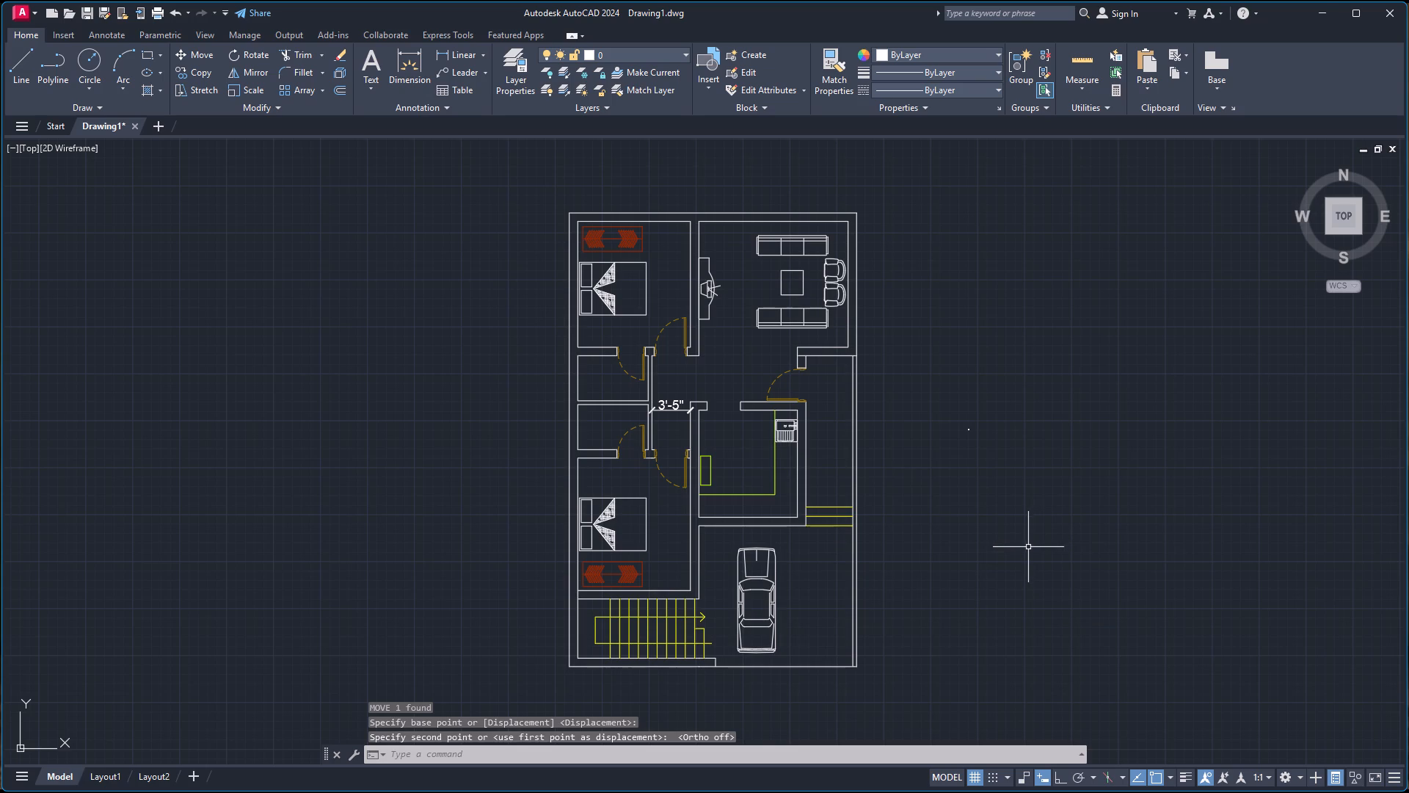
Scale up the toilet-1 block outside the house from the midpoint of its tank's back edge, sizing it by eye against the bathrooms.
{"action": "scroll", "coordinate": [1042, 522], "scroll_direction": "down", "scroll_amount": 2}
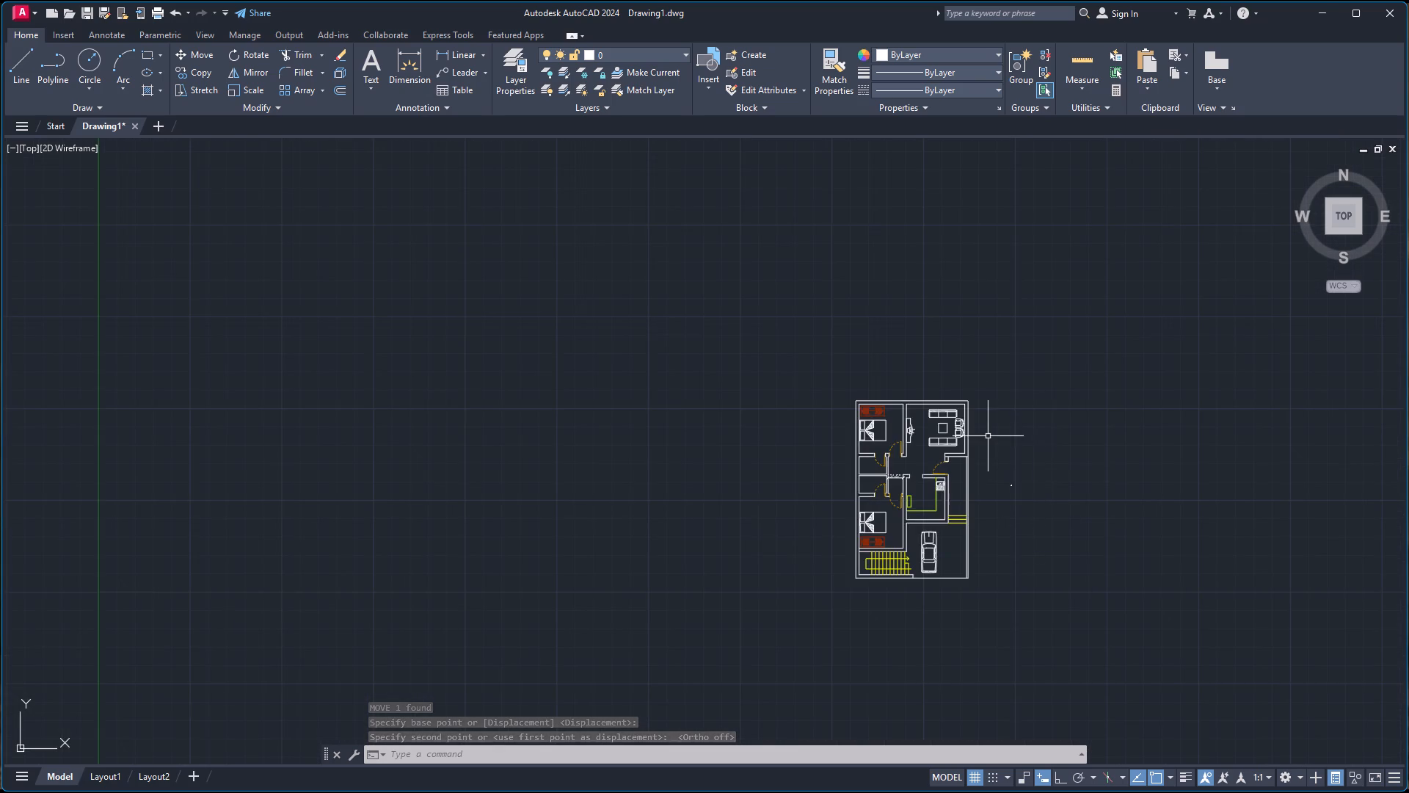
{"action": "scroll", "coordinate": [984, 441], "scroll_direction": "up", "scroll_amount": 2}
{"action": "scroll", "coordinate": [1033, 537], "scroll_direction": "up", "scroll_amount": 2}
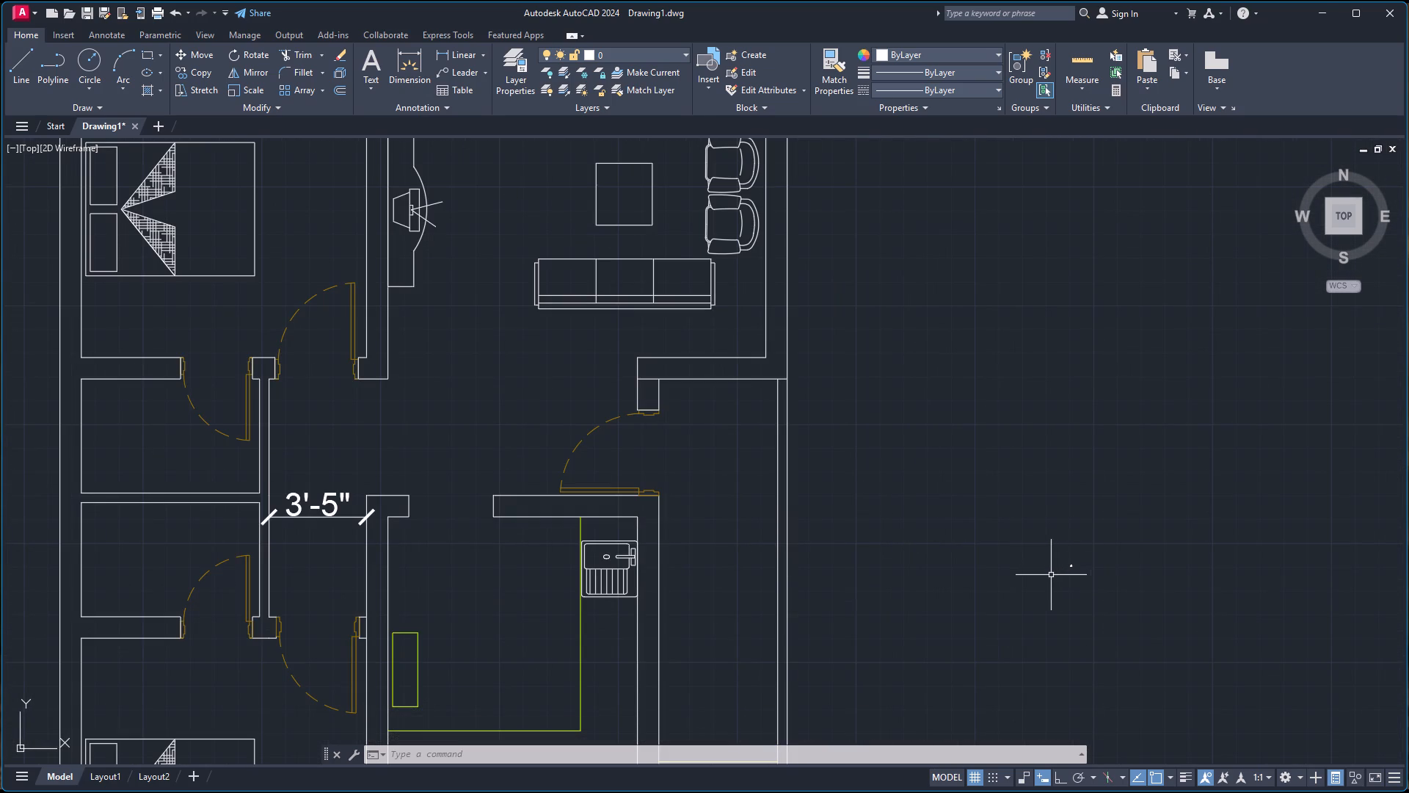
{"action": "key", "text": "F8"}
{"action": "left_click", "coordinate": [1055, 543]}
{"action": "left_click", "coordinate": [1088, 594]}
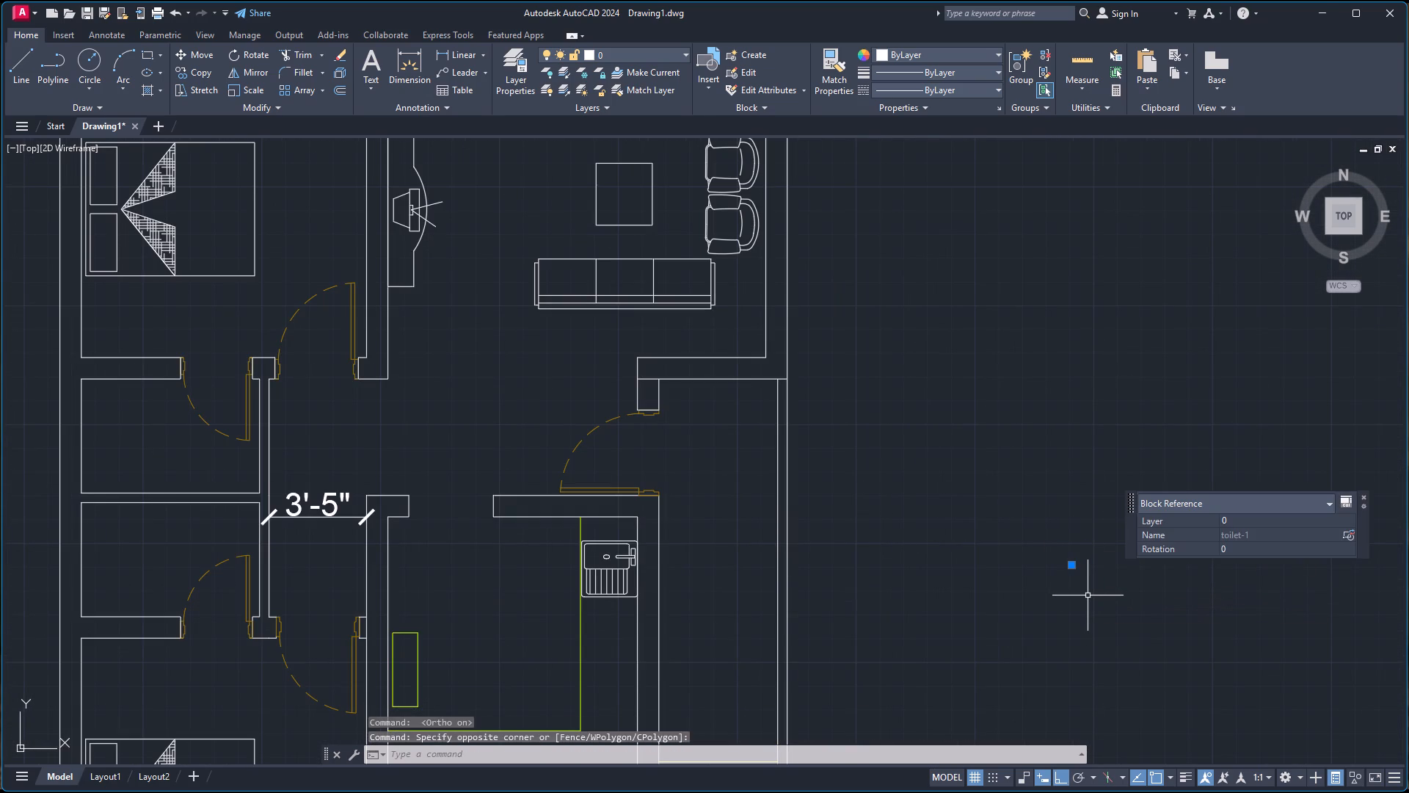
{"action": "type", "text": "sc"}
{"action": "key", "text": "Return"}
{"action": "scroll", "coordinate": [1091, 560], "scroll_direction": "up", "scroll_amount": 3}
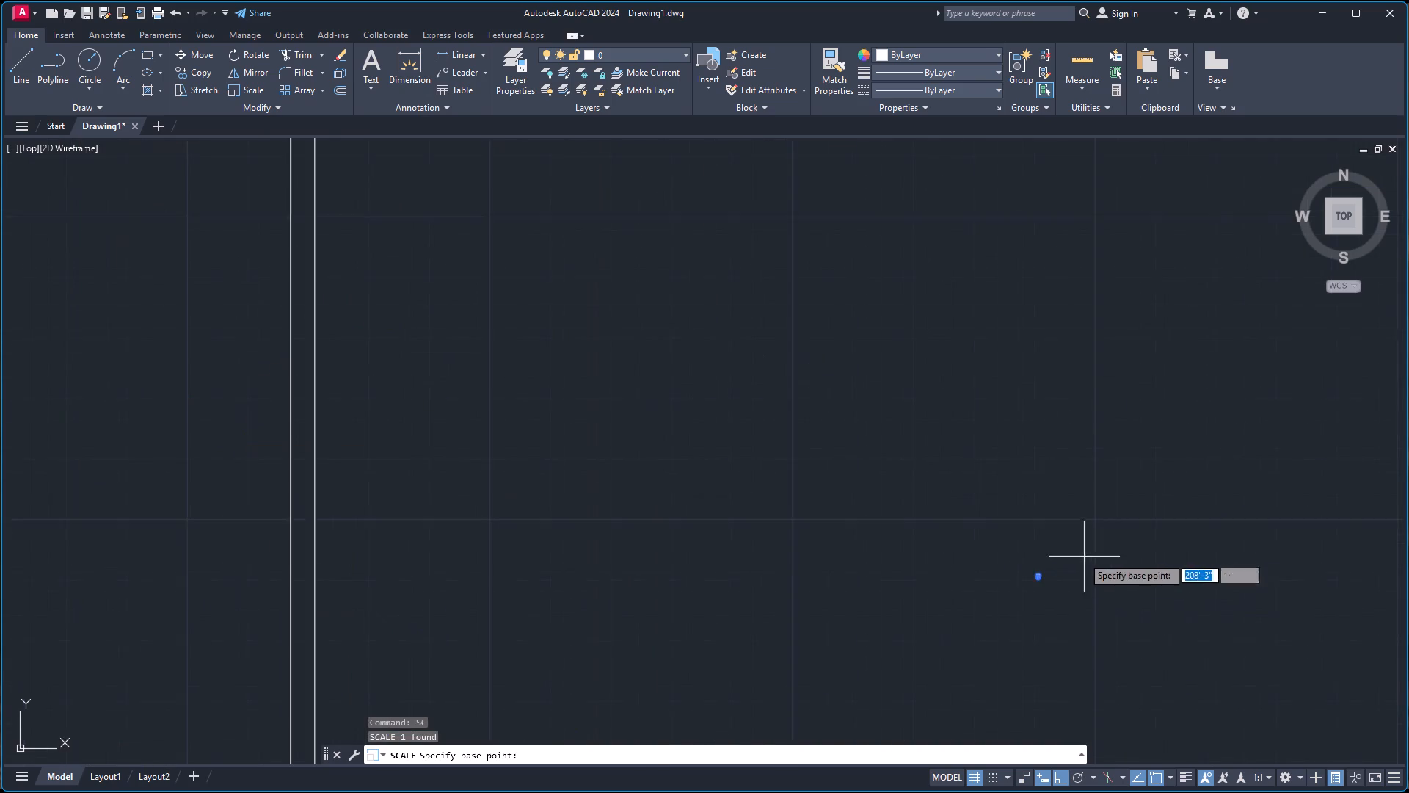
{"action": "scroll", "coordinate": [1022, 611], "scroll_direction": "up", "scroll_amount": 4}
{"action": "scroll", "coordinate": [920, 451], "scroll_direction": "up", "scroll_amount": 3}
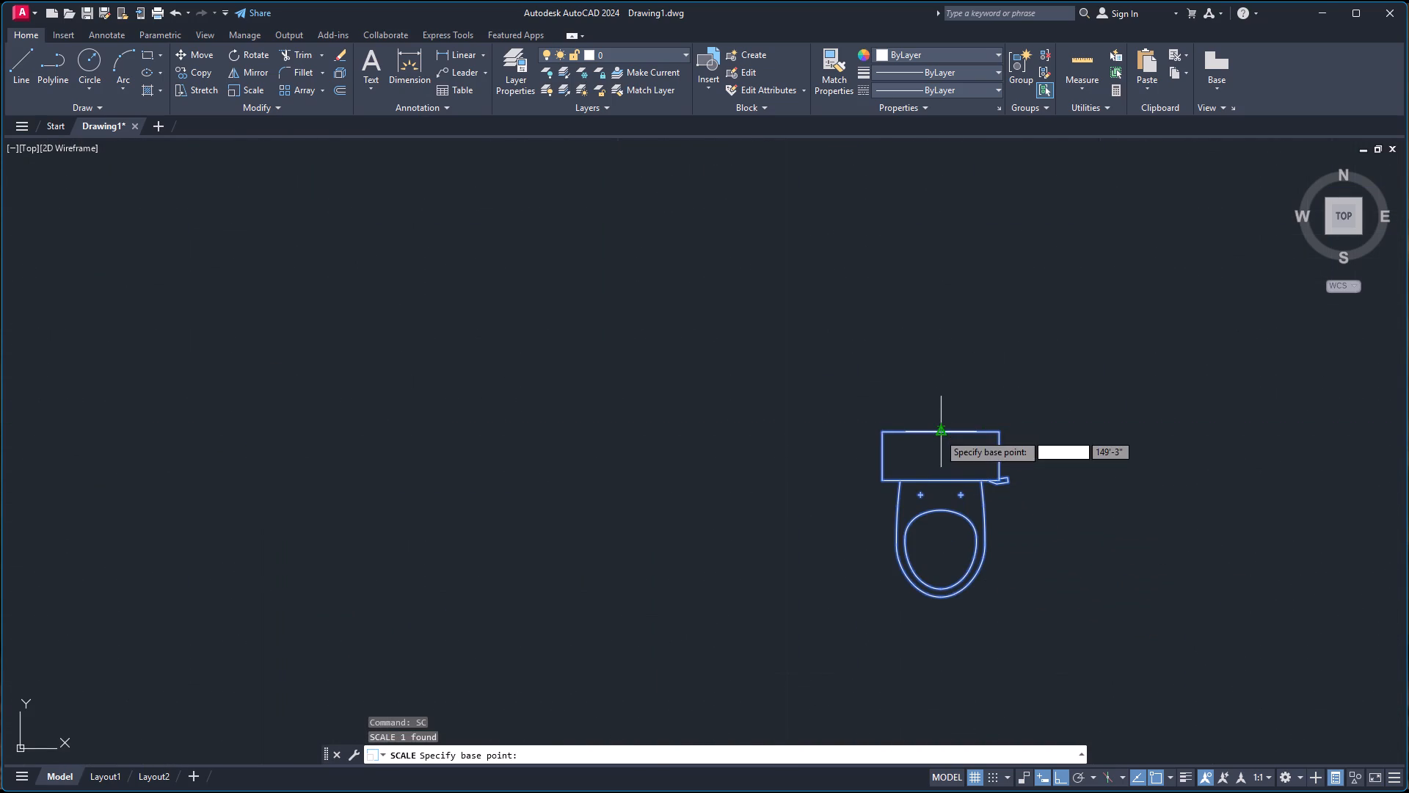
{"action": "left_click", "coordinate": [939, 433]}
{"action": "scroll", "coordinate": [949, 443], "scroll_direction": "down", "scroll_amount": 6}
{"action": "scroll", "coordinate": [1003, 486], "scroll_direction": "down", "scroll_amount": 4}
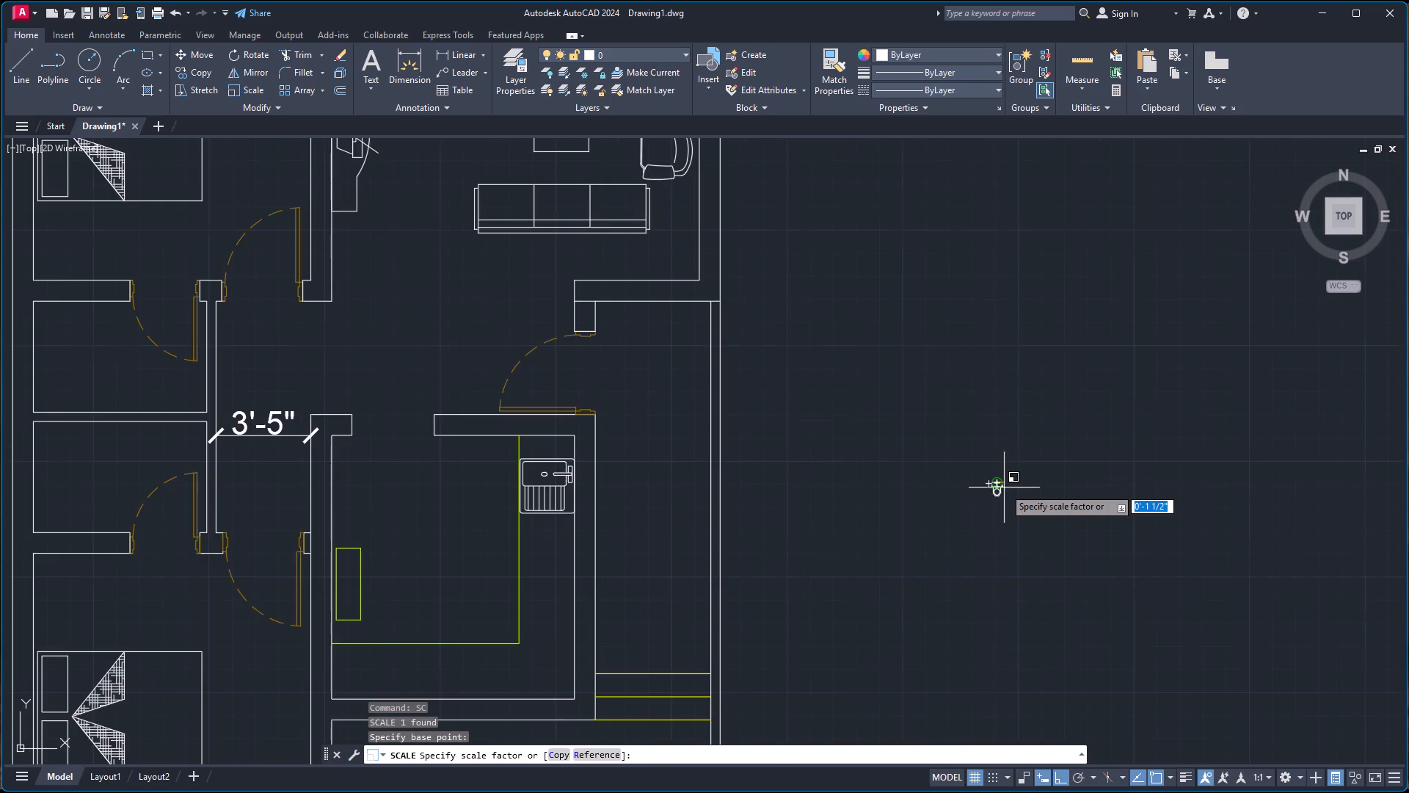
{"action": "scroll", "coordinate": [1004, 488], "scroll_direction": "down", "scroll_amount": 1}
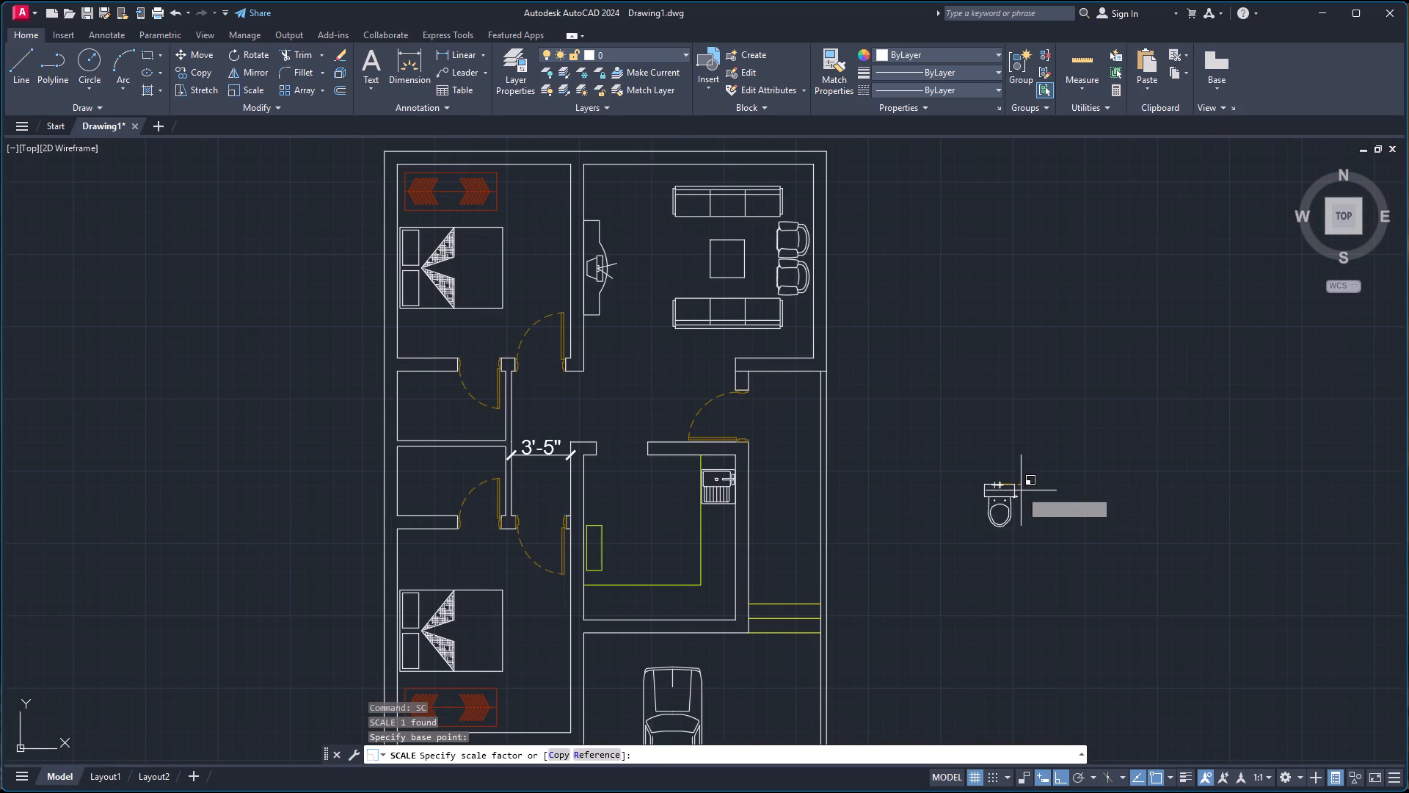
{"action": "left_click", "coordinate": [1018, 485]}
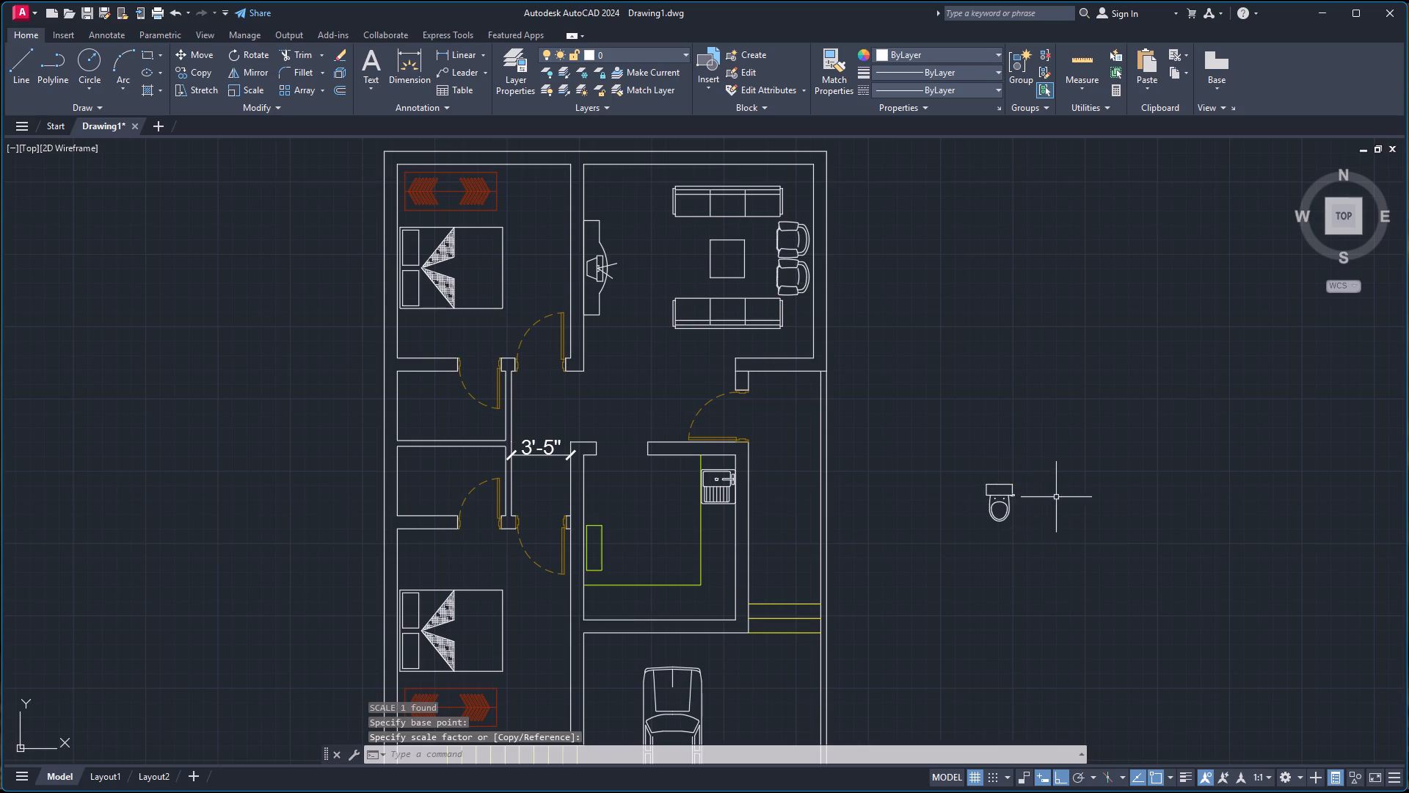
Rotate the toilet block 90 degrees about the midpoint of its tank's back edge so that the bowl faces east.
{"action": "left_click", "coordinate": [966, 471]}
{"action": "left_click", "coordinate": [1052, 552]}
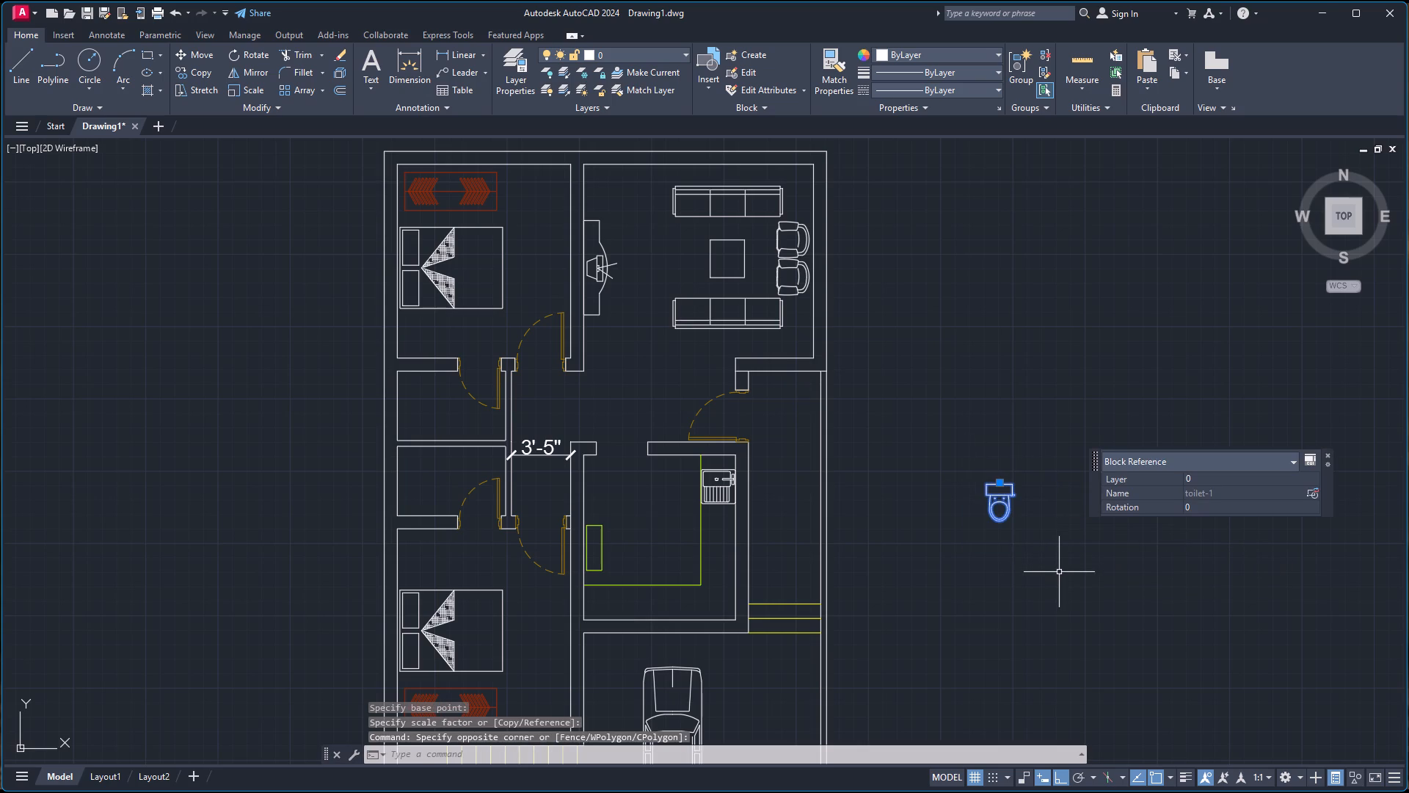
{"action": "type", "text": "ro"}
{"action": "key", "text": "Return"}
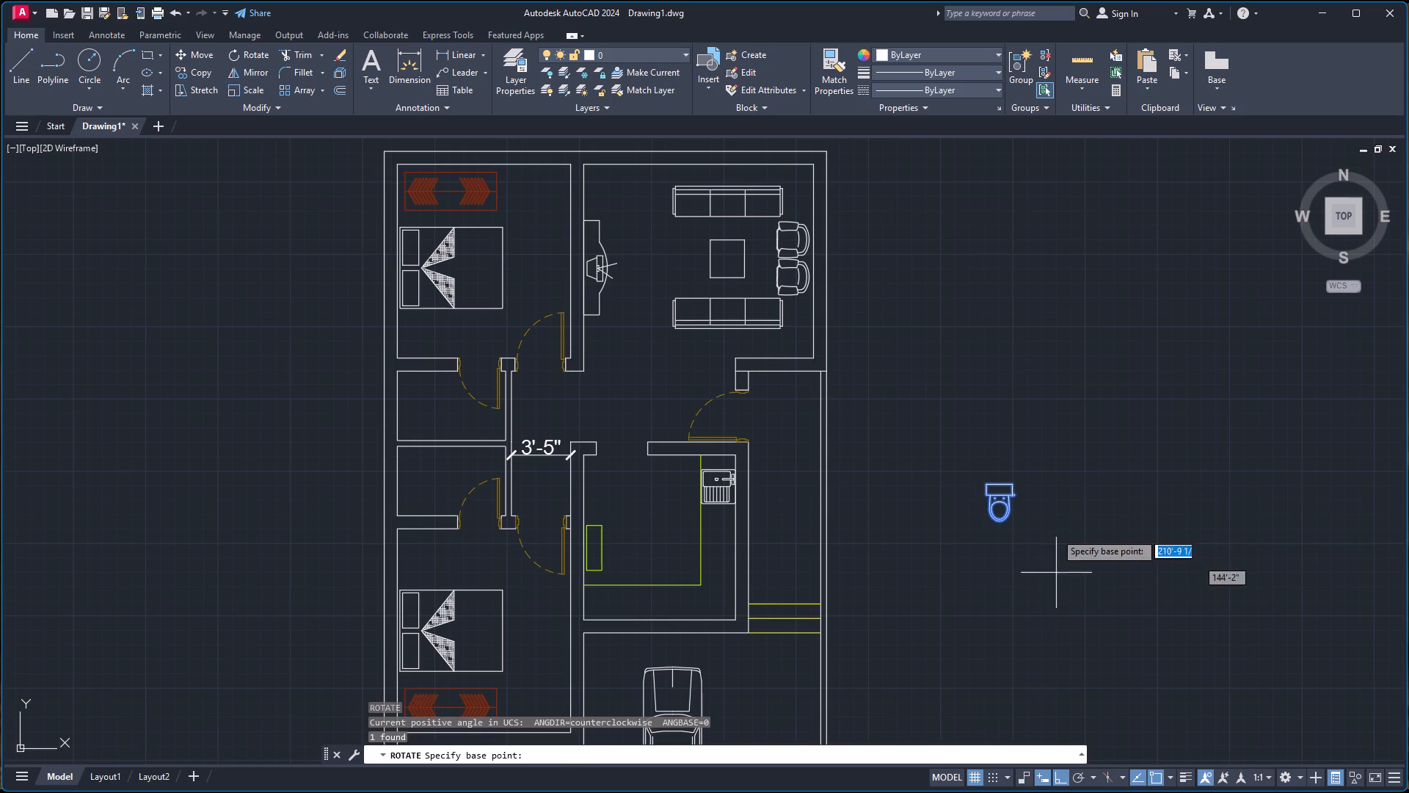
{"action": "scroll", "coordinate": [1036, 502], "scroll_direction": "up", "scroll_amount": 2}
{"action": "left_click", "coordinate": [942, 461]}
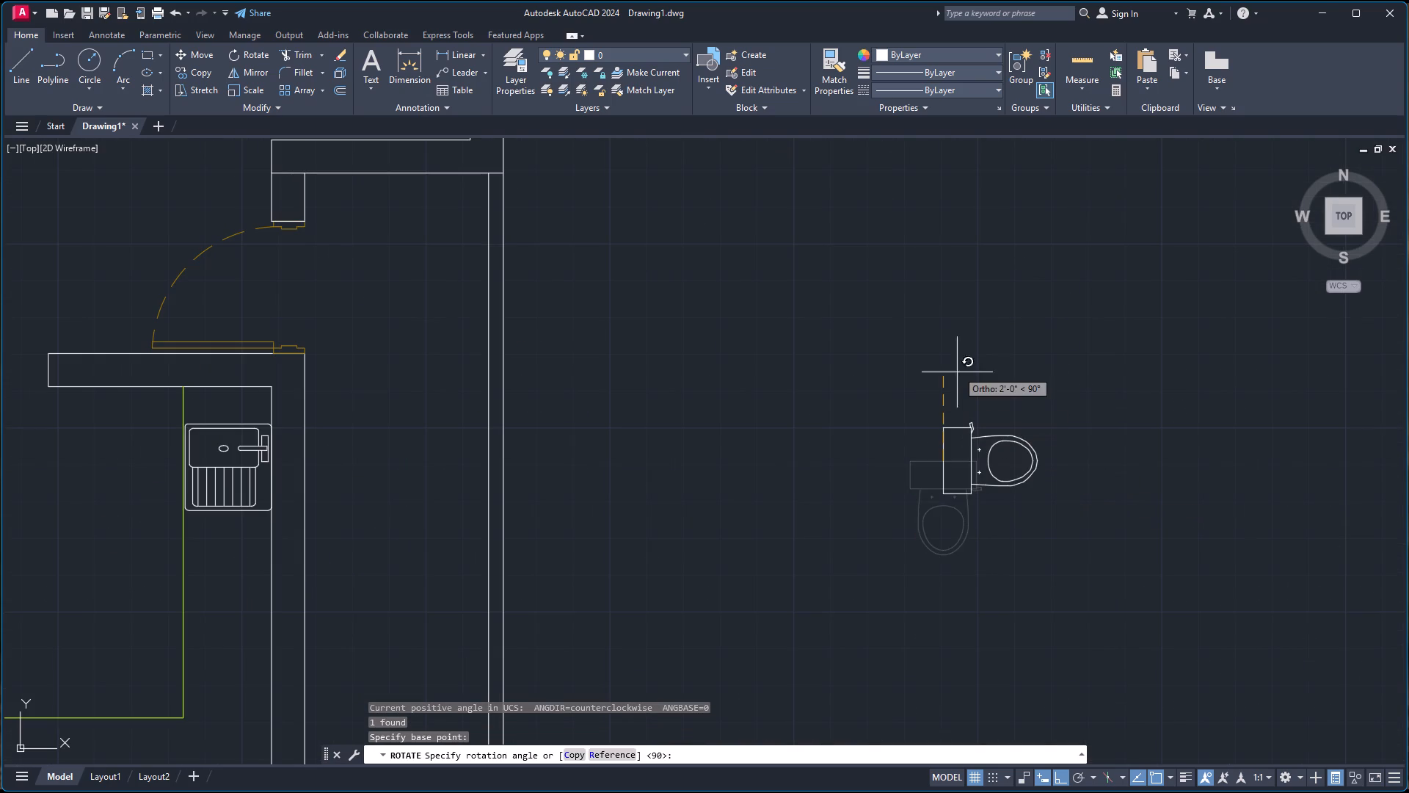
{"action": "left_click", "coordinate": [956, 359]}
Copy the toilet block by its tank's back midpoint onto the west wall of both small bathrooms between the bedrooms.
{"action": "scroll", "coordinate": [962, 408], "scroll_direction": "down", "scroll_amount": 3}
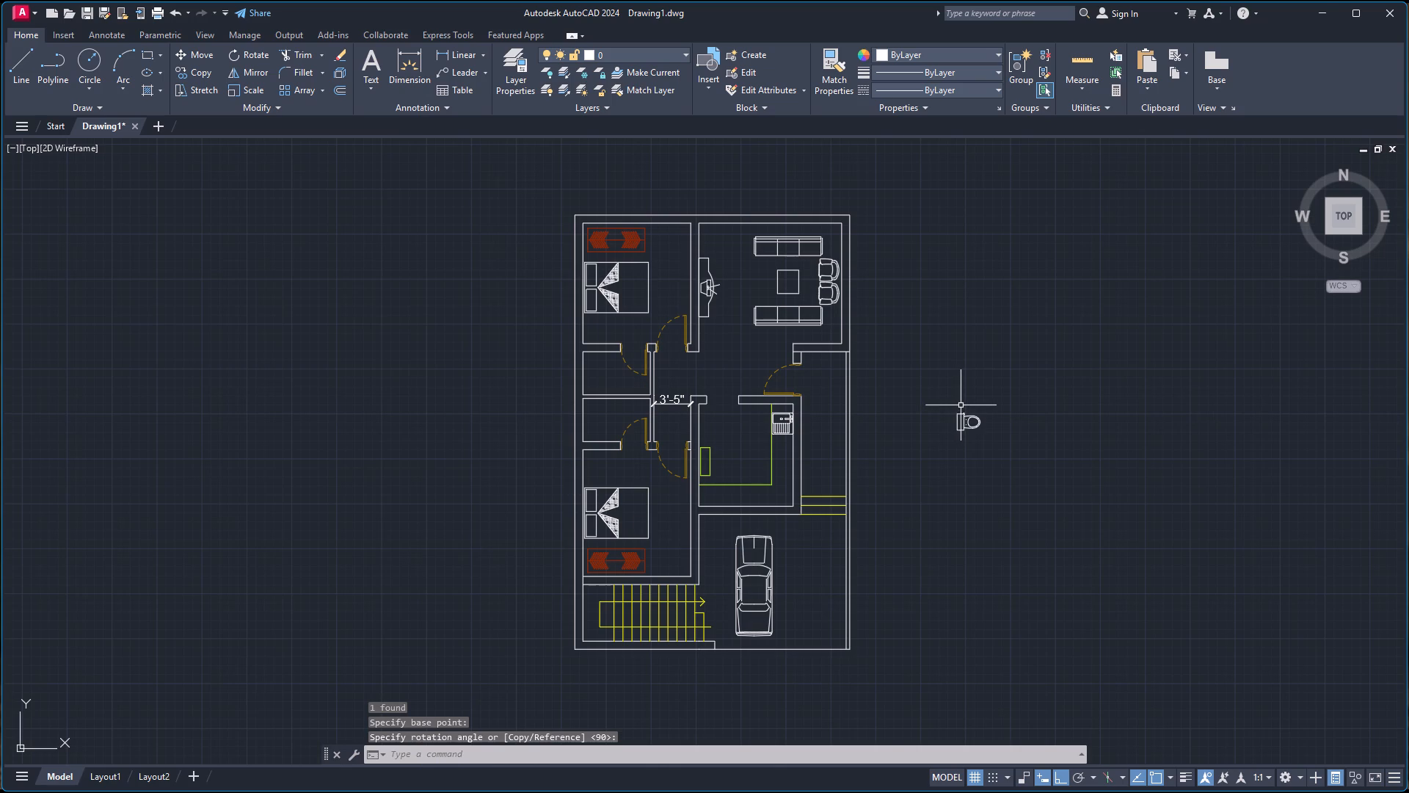
{"action": "scroll", "coordinate": [961, 404], "scroll_direction": "up", "scroll_amount": 1}
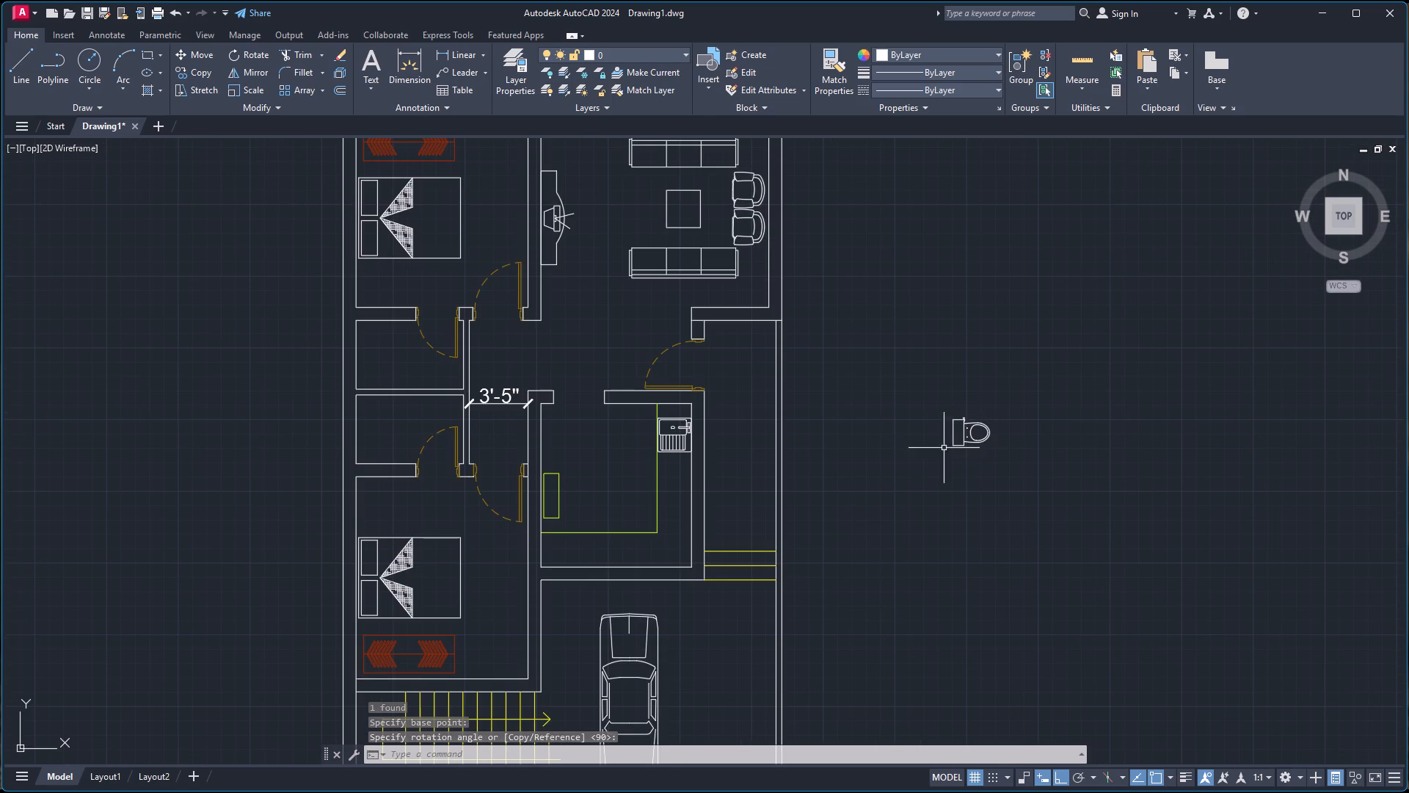
{"action": "left_click", "coordinate": [940, 400]}
{"action": "left_click", "coordinate": [1024, 490]}
{"action": "key", "text": "c"}
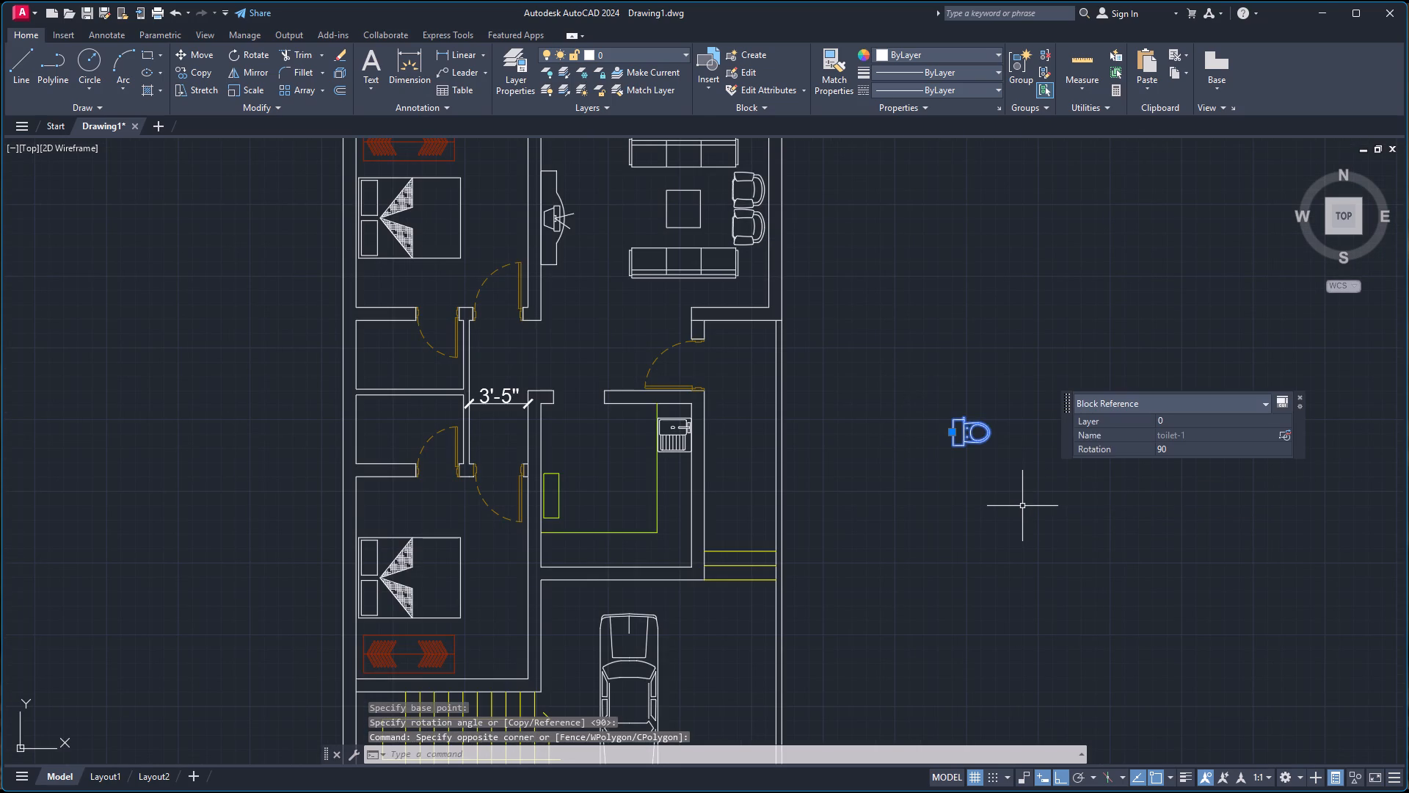
{"action": "key", "text": "o"}
{"action": "key", "text": "Return"}
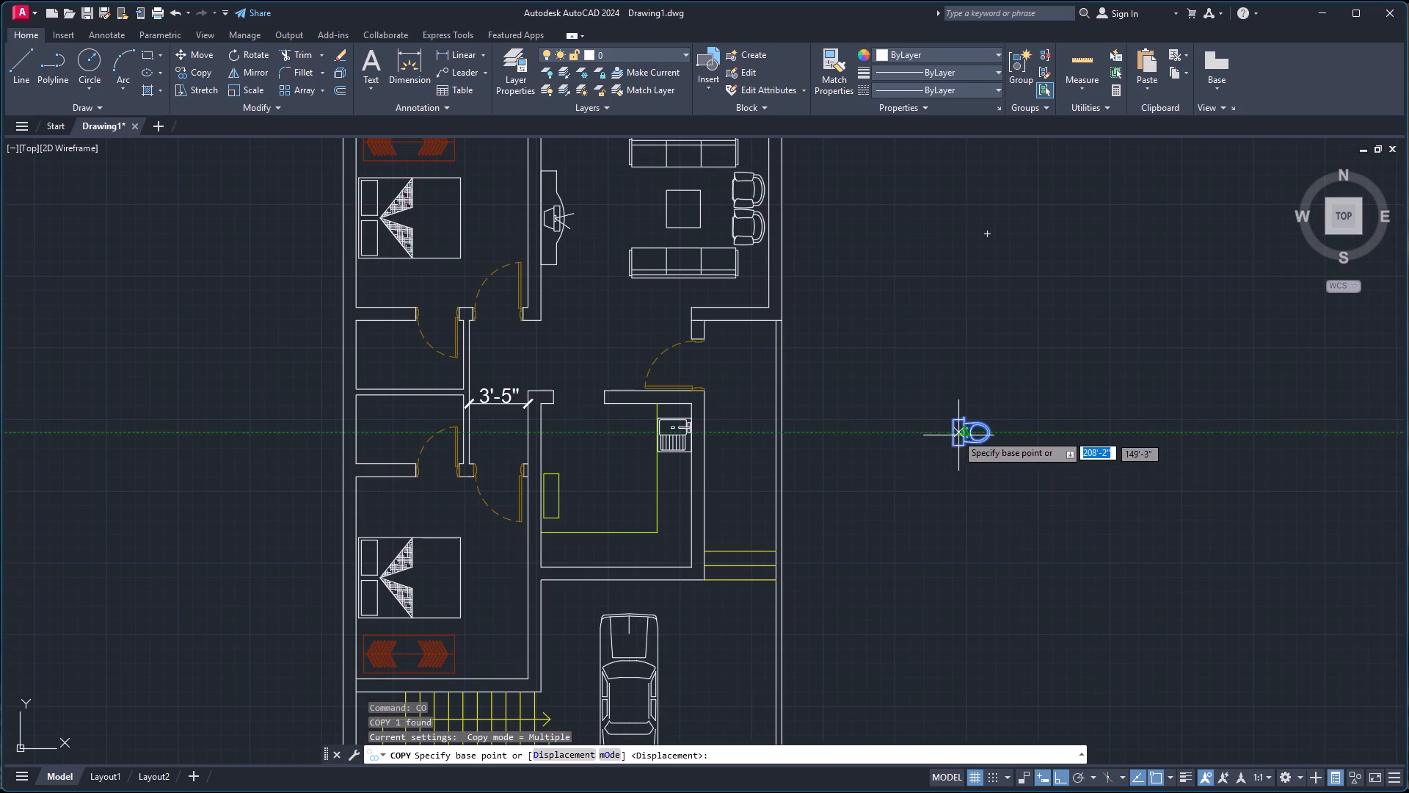
{"action": "left_click", "coordinate": [953, 435]}
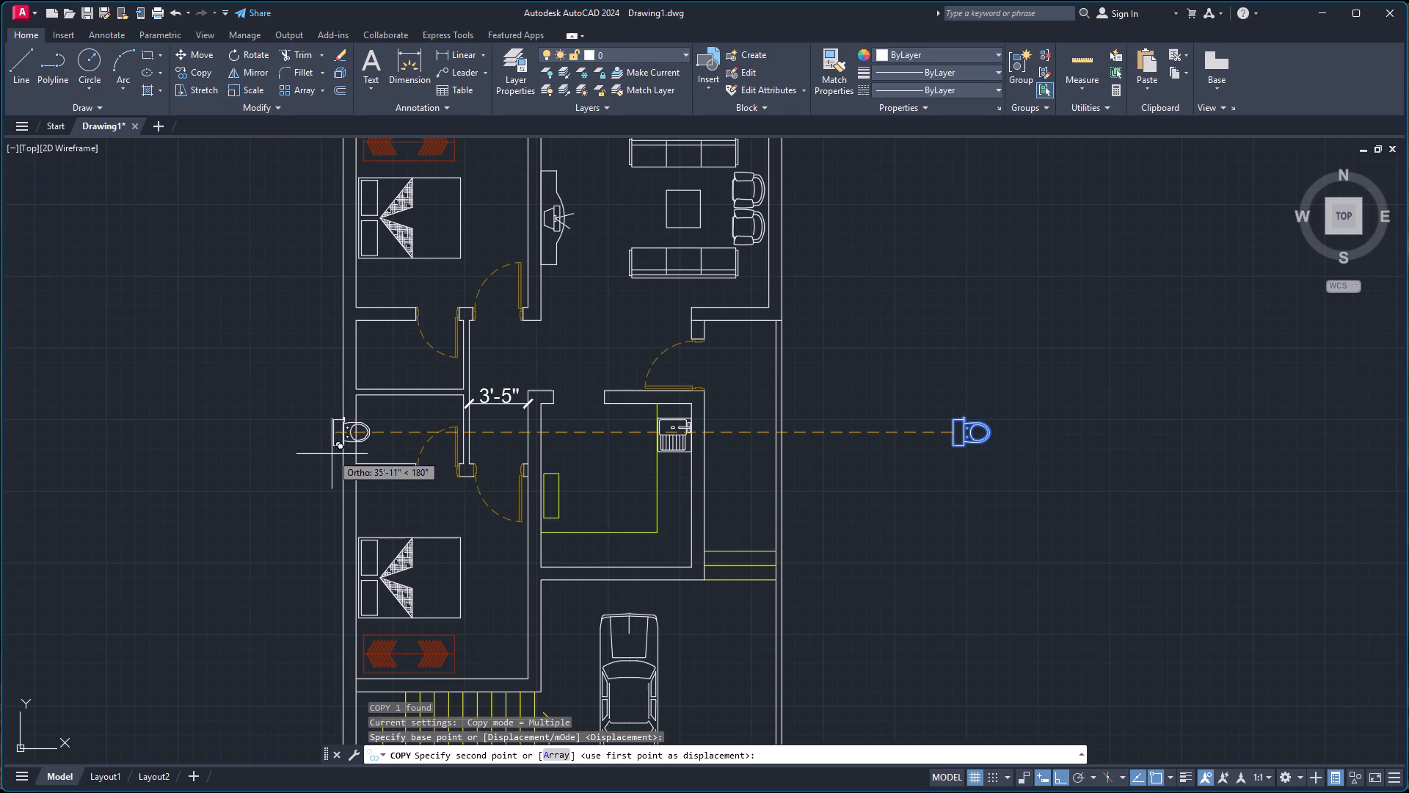
{"action": "scroll", "coordinate": [359, 436], "scroll_direction": "up", "scroll_amount": 2}
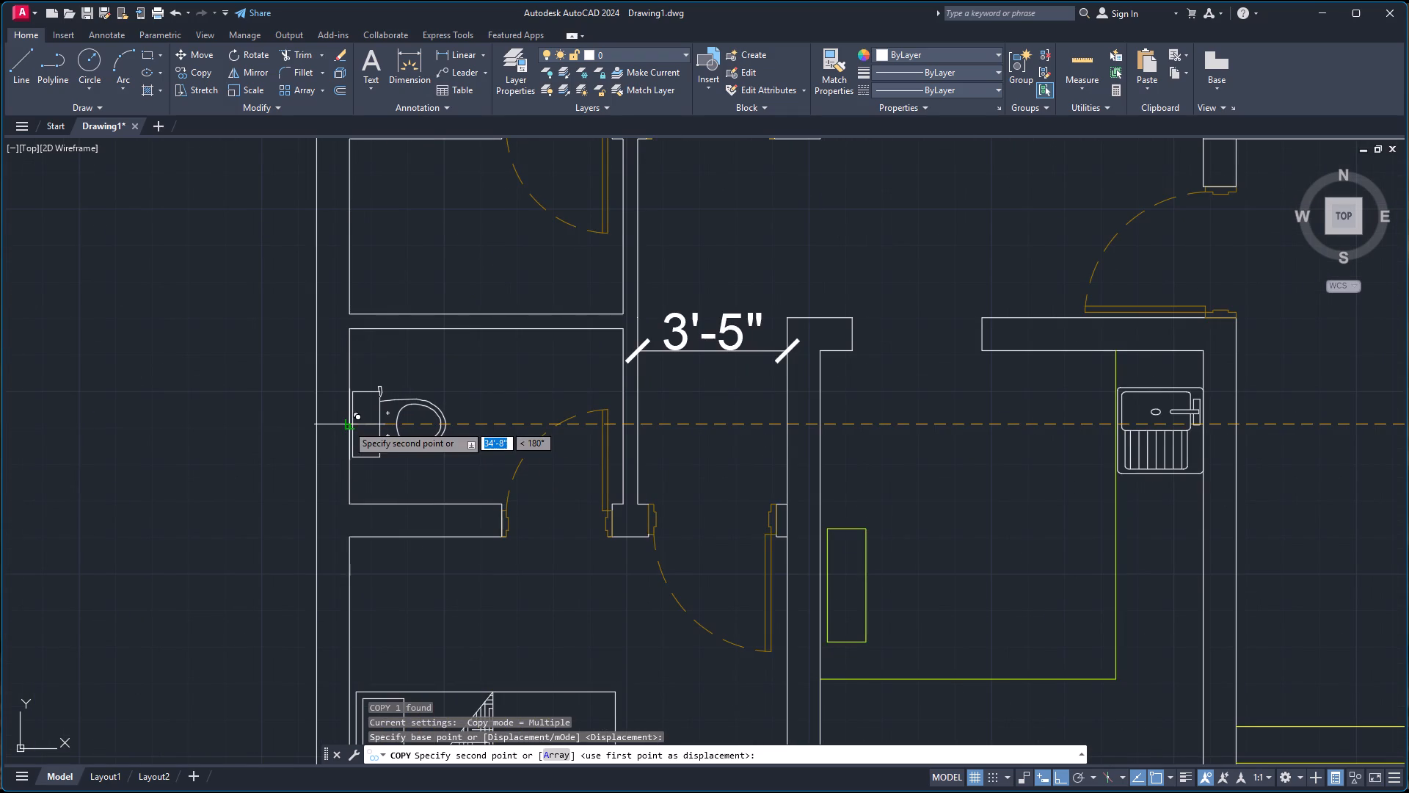
{"action": "left_click", "coordinate": [347, 424]}
{"action": "scroll", "coordinate": [419, 261], "scroll_direction": "down", "scroll_amount": 2}
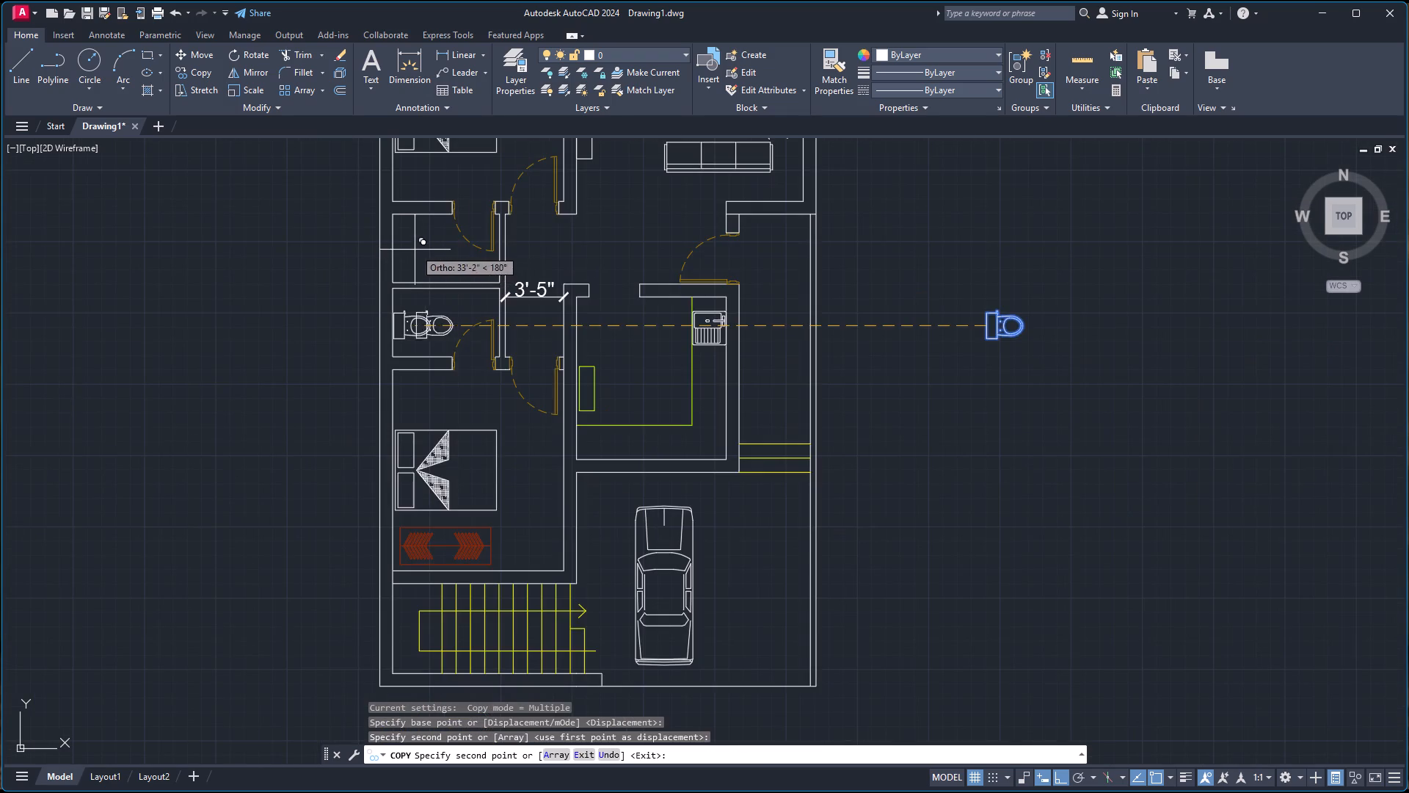
{"action": "scroll", "coordinate": [407, 247], "scroll_direction": "up", "scroll_amount": 3}
{"action": "scroll", "coordinate": [360, 233], "scroll_direction": "down", "scroll_amount": 2}
{"action": "scroll", "coordinate": [360, 206], "scroll_direction": "up", "scroll_amount": 1}
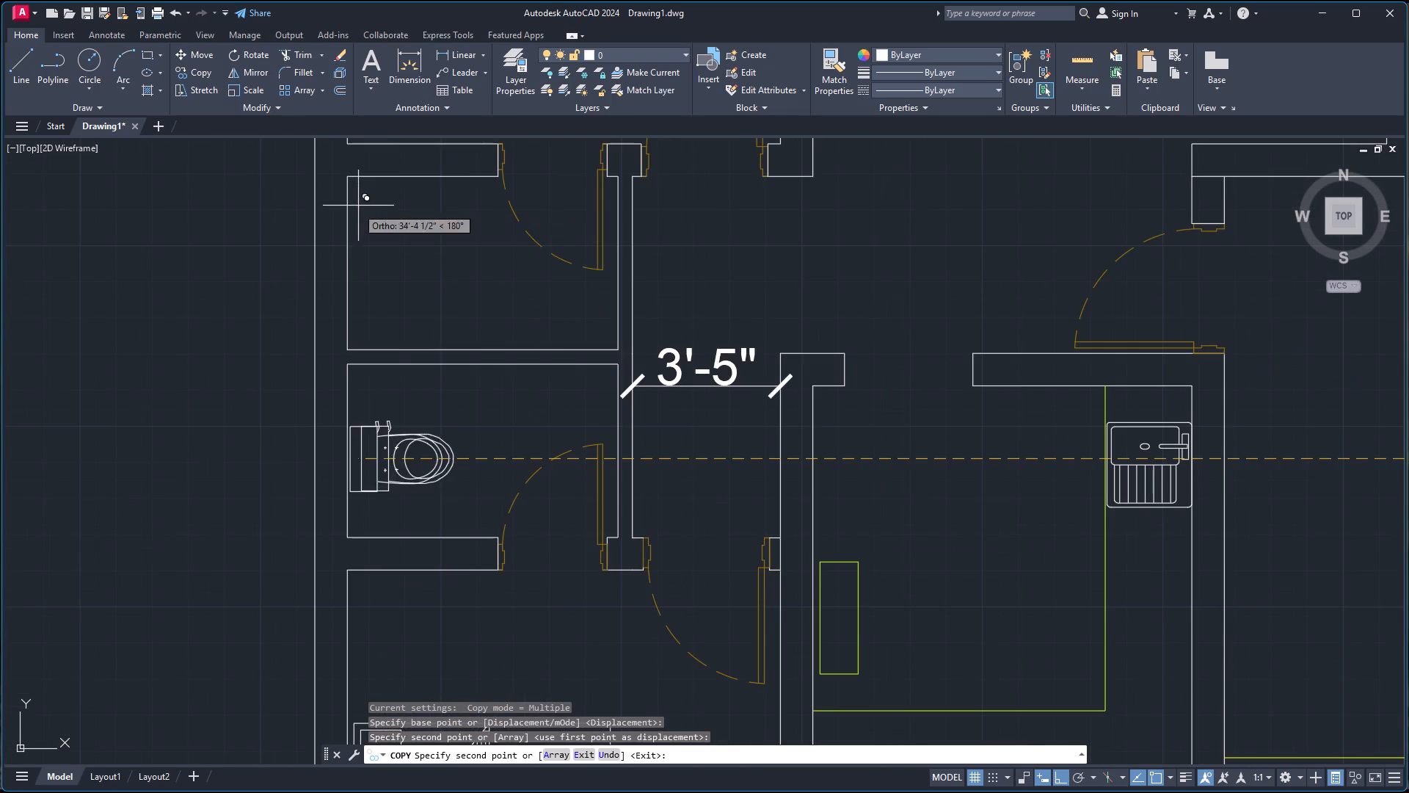
{"action": "left_click", "coordinate": [346, 260]}
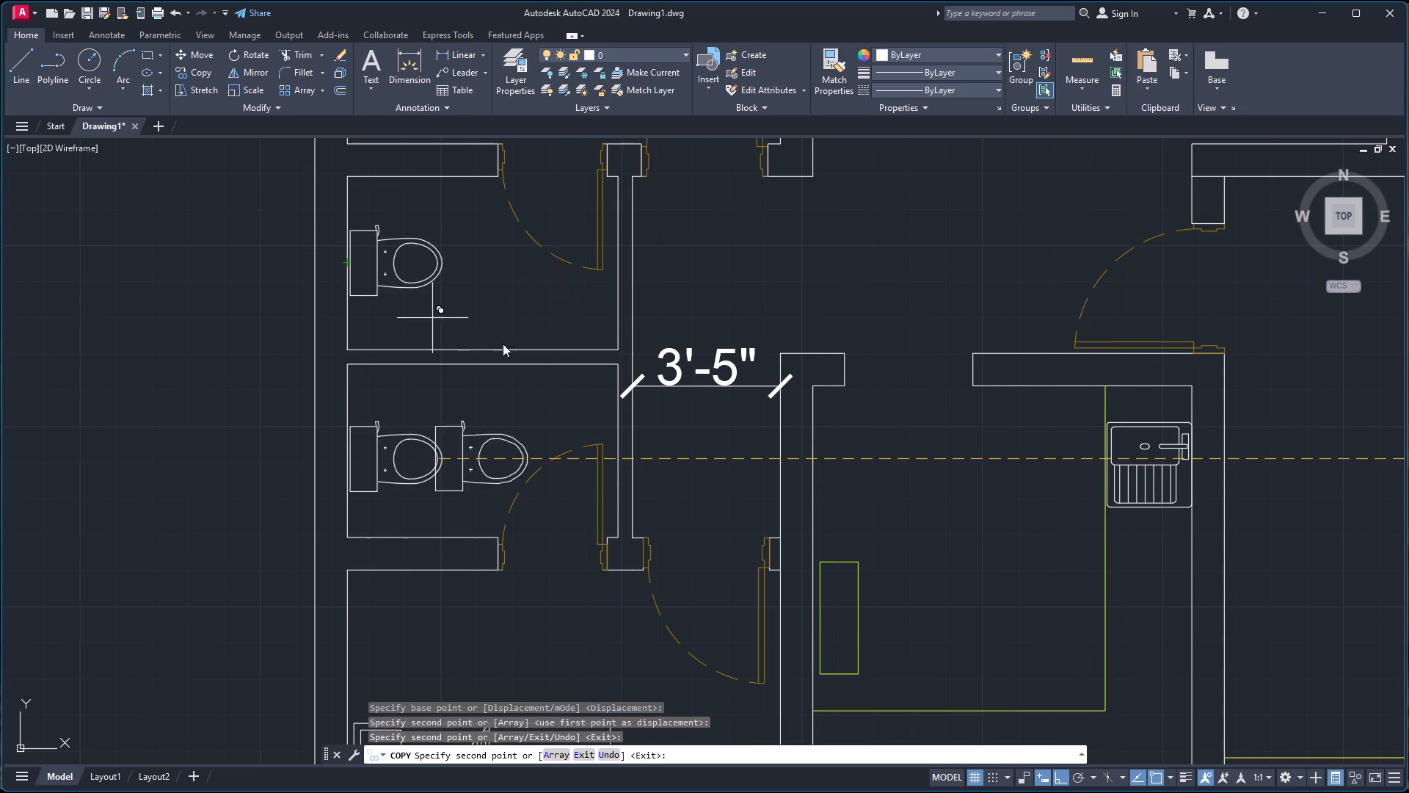
{"action": "scroll", "coordinate": [957, 454], "scroll_direction": "down", "scroll_amount": 3}
{"action": "key", "text": "Escape"}
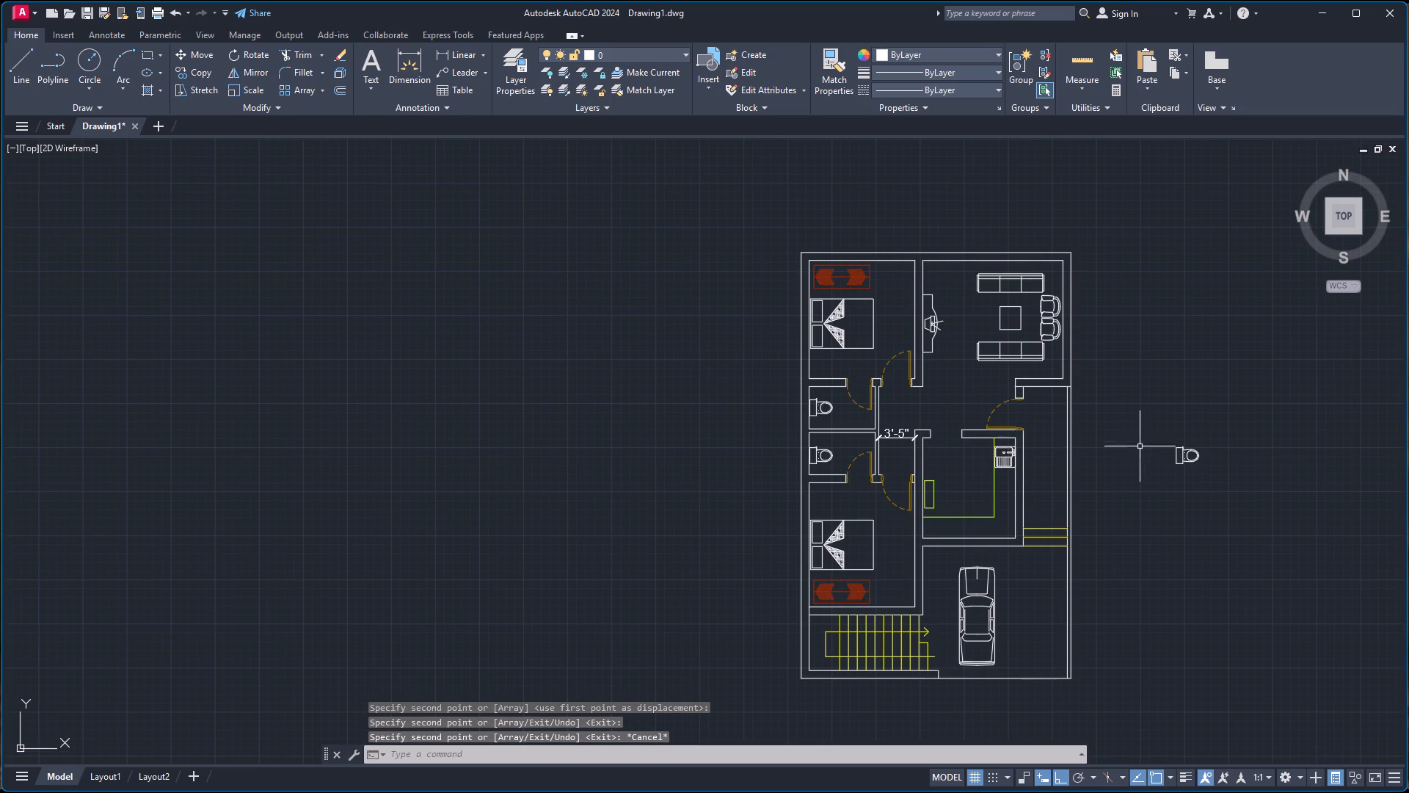
Delete the original toilet block left outside the east wall.
{"action": "left_click", "coordinate": [1150, 424]}
{"action": "left_click", "coordinate": [1250, 523]}
{"action": "key", "text": "Delete"}
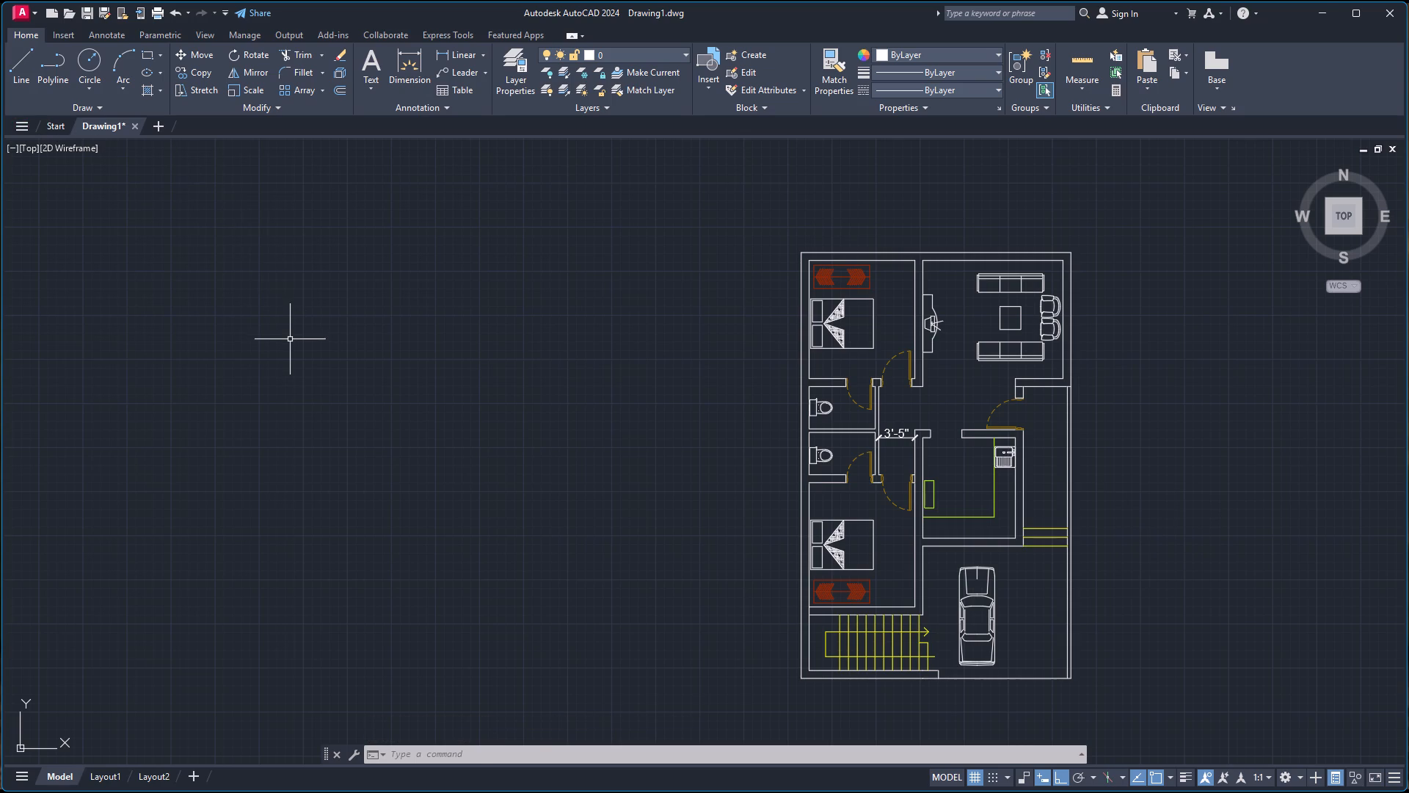
Start saving the drawing and browse to New folder (6) inside FUJI Files on drive D.
{"action": "key", "text": "ctrl+s"}
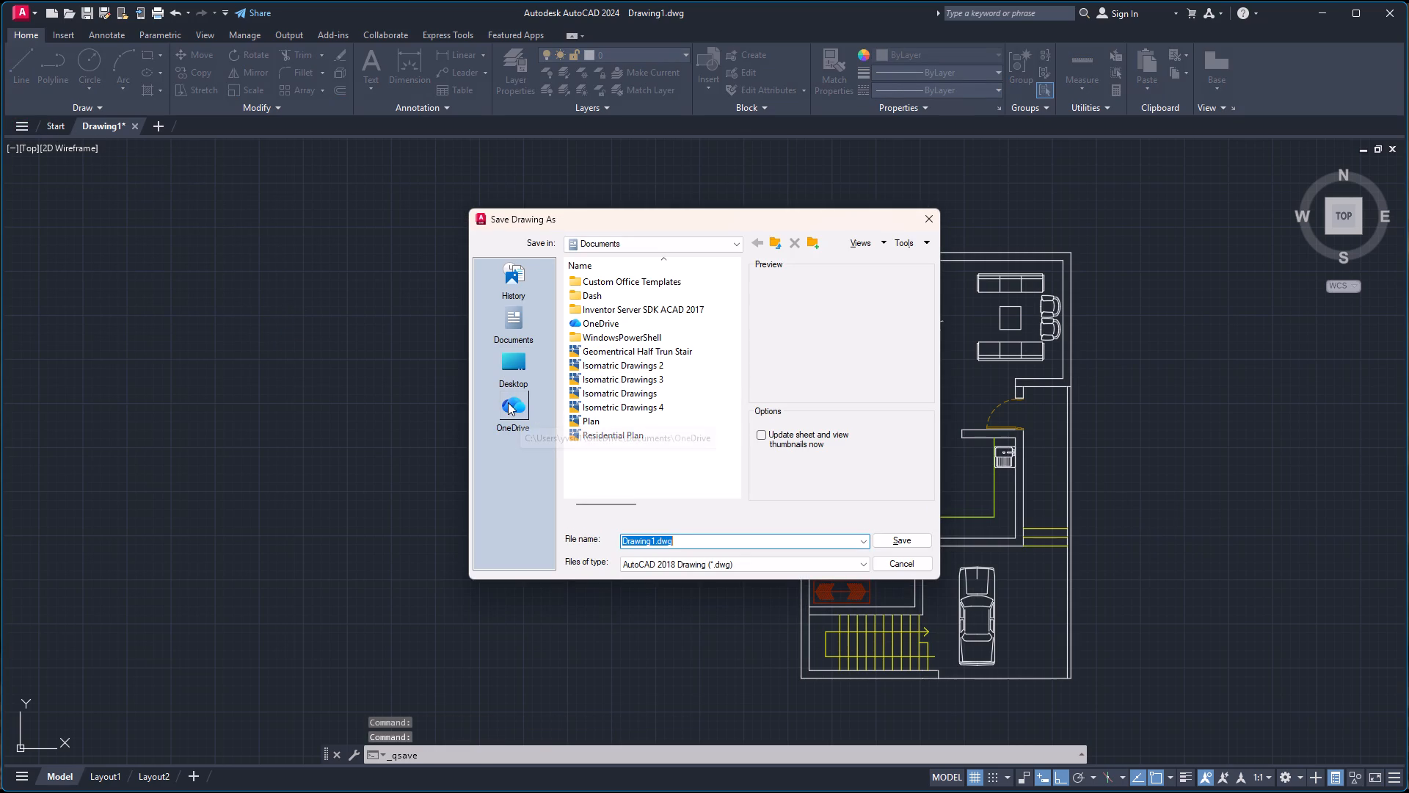
{"action": "left_click", "coordinate": [520, 369]}
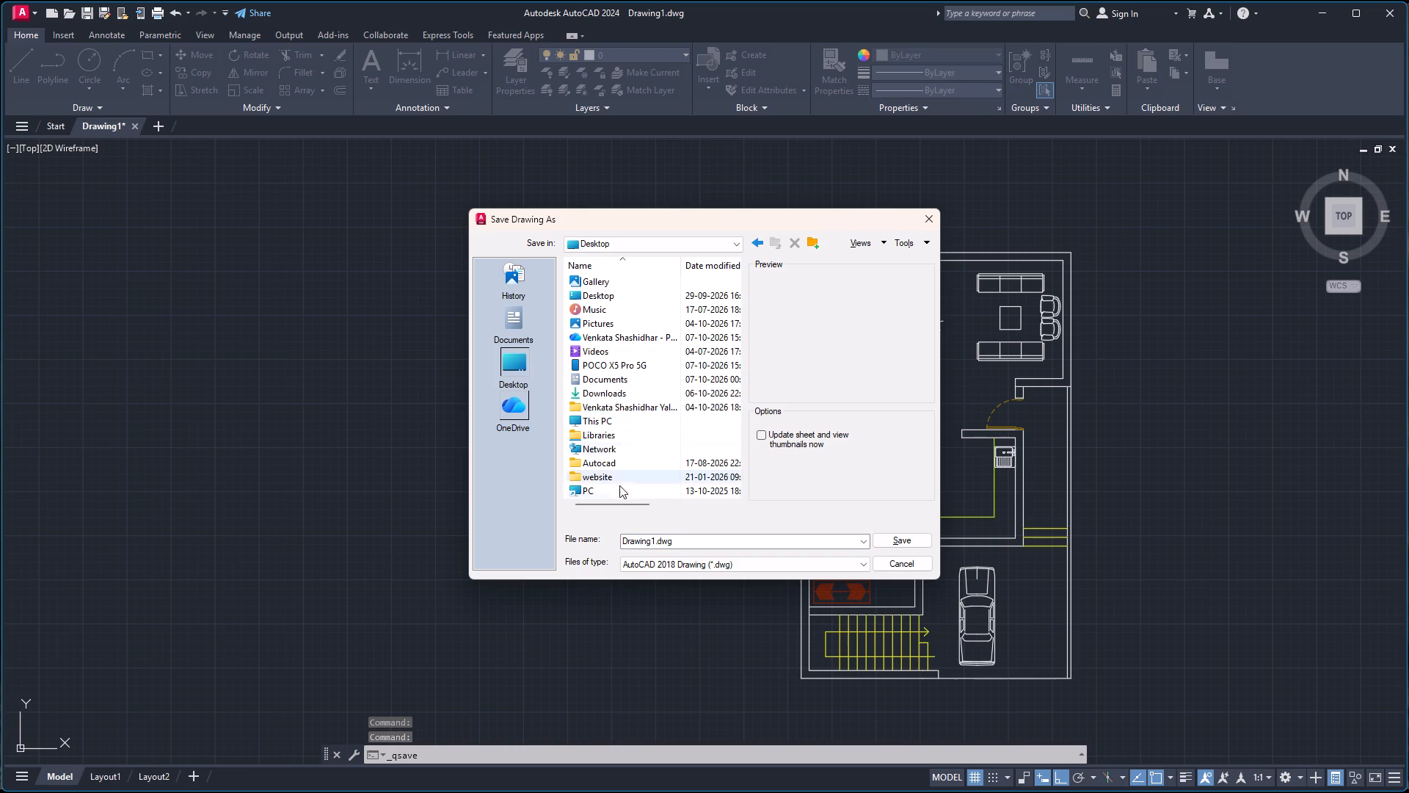
{"action": "double_click", "coordinate": [618, 487]}
{"action": "double_click", "coordinate": [602, 309]}
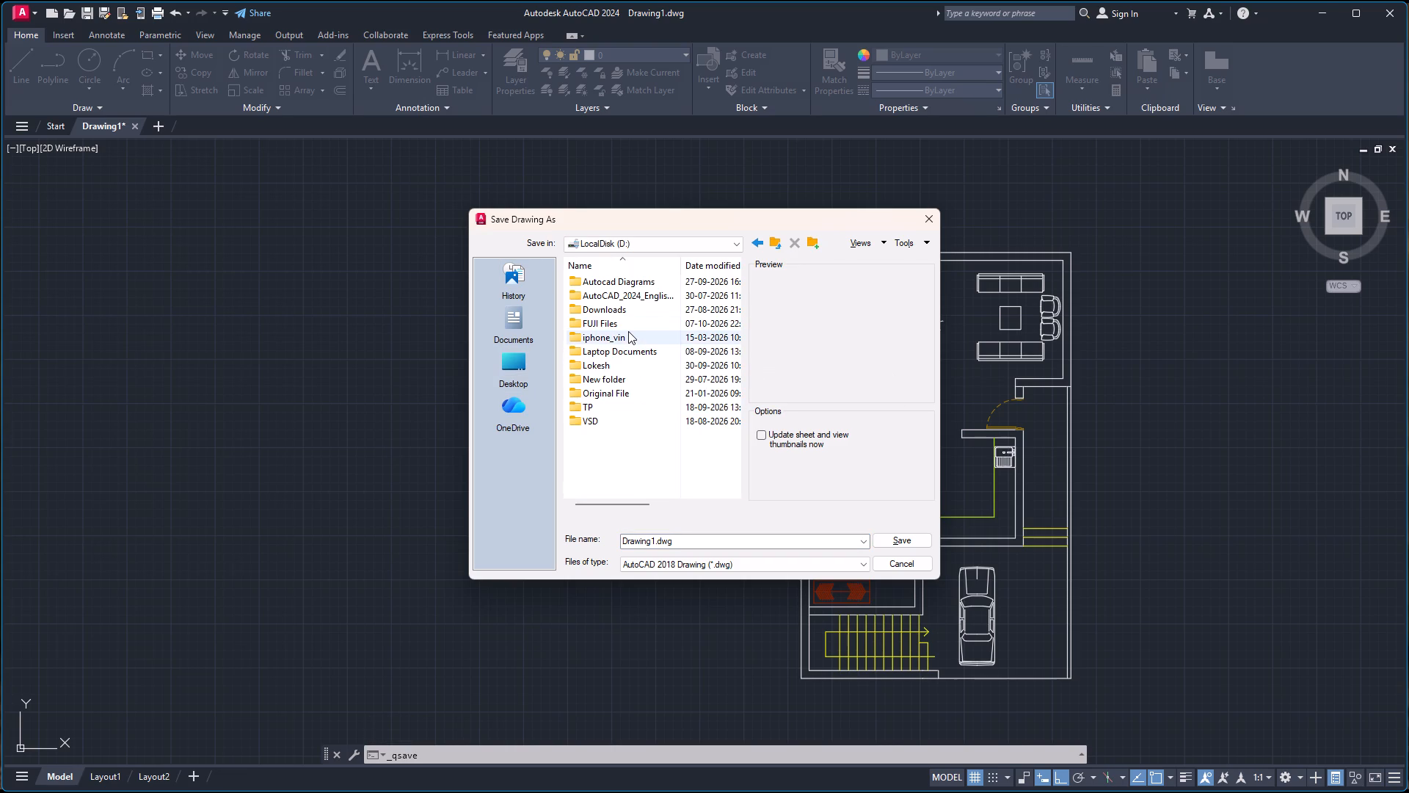
{"action": "double_click", "coordinate": [624, 322]}
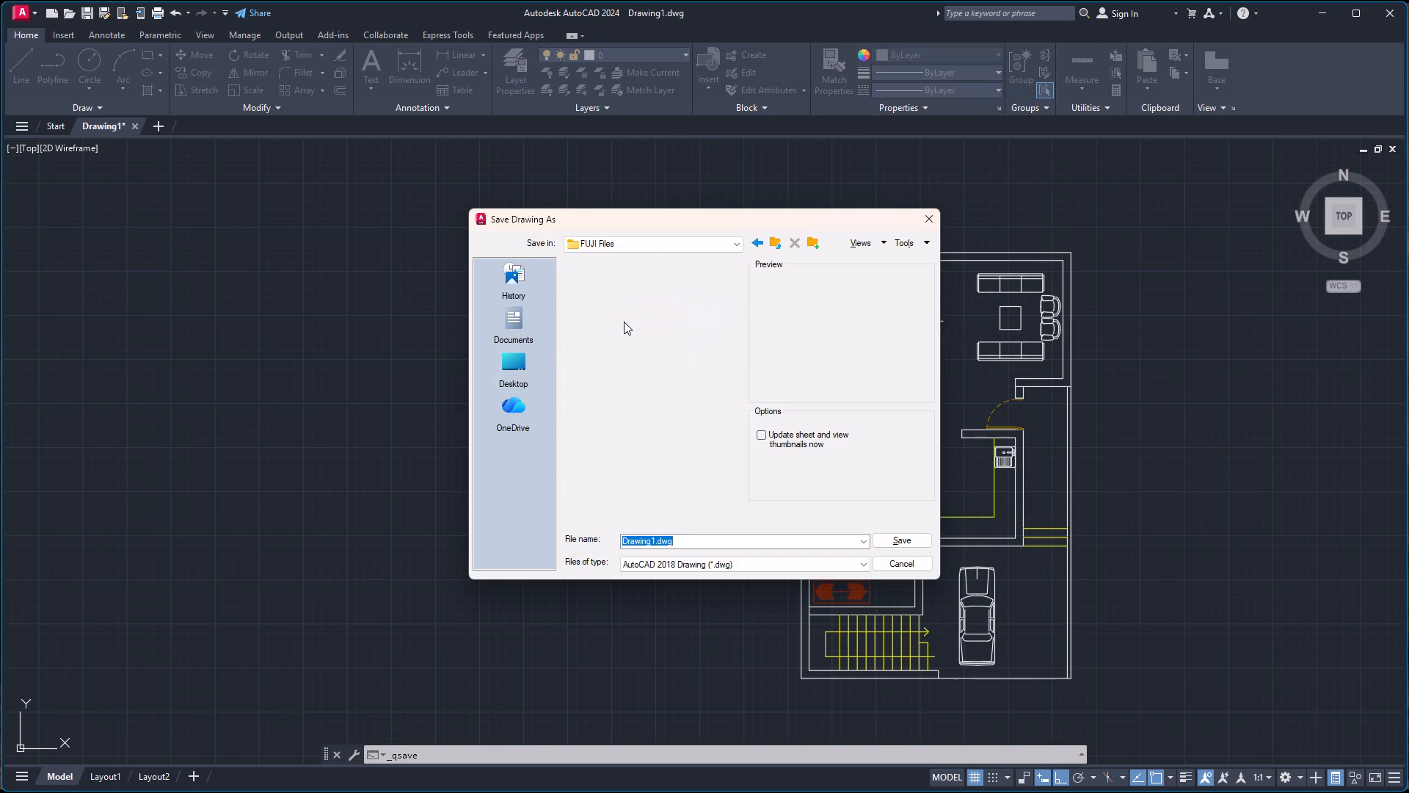
{"action": "double_click", "coordinate": [622, 443]}
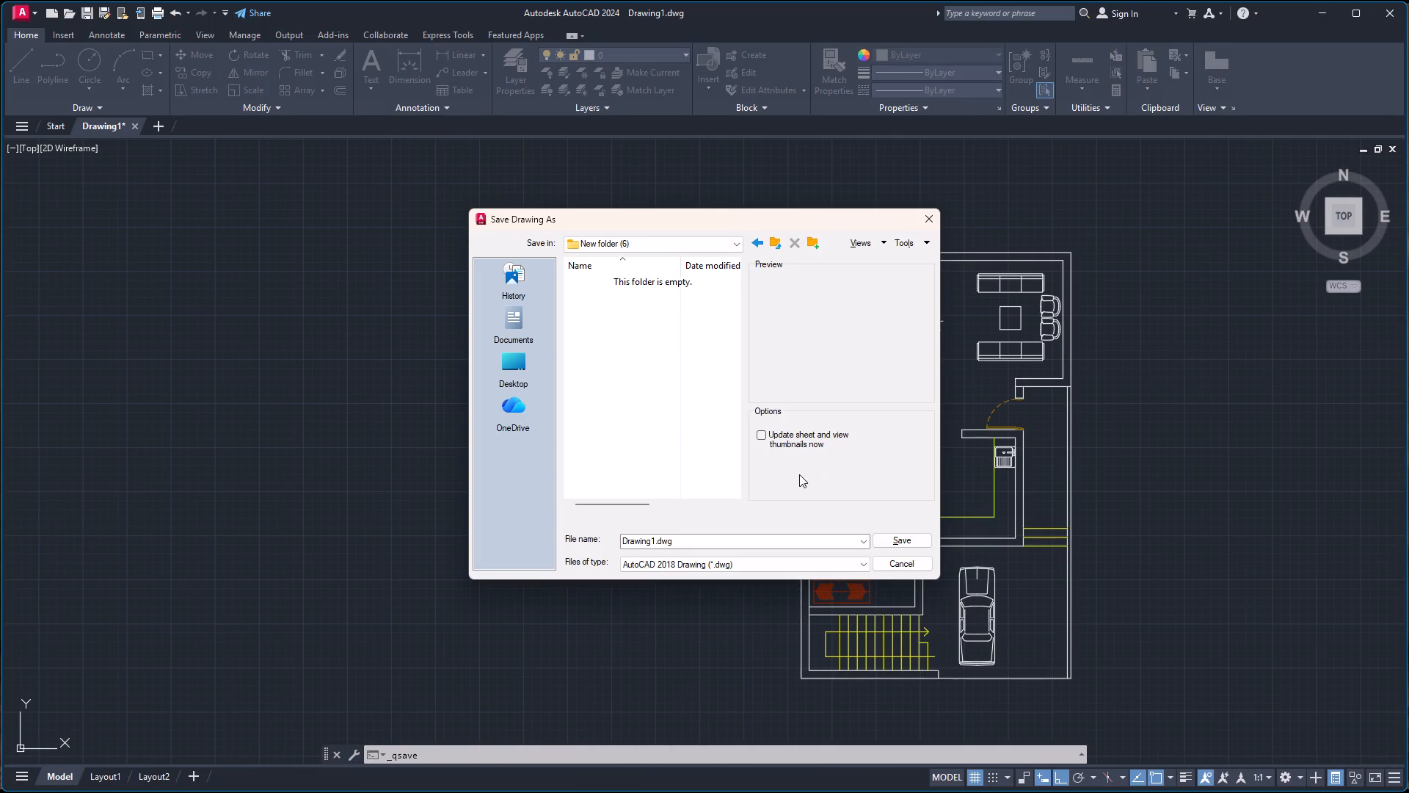
Name the drawing file 2Plan and save it in New folder (6) as an AutoCAD 2018 drawing.
{"action": "left_click_drag", "start_coordinate": [674, 543], "coordinate": [550, 543]}
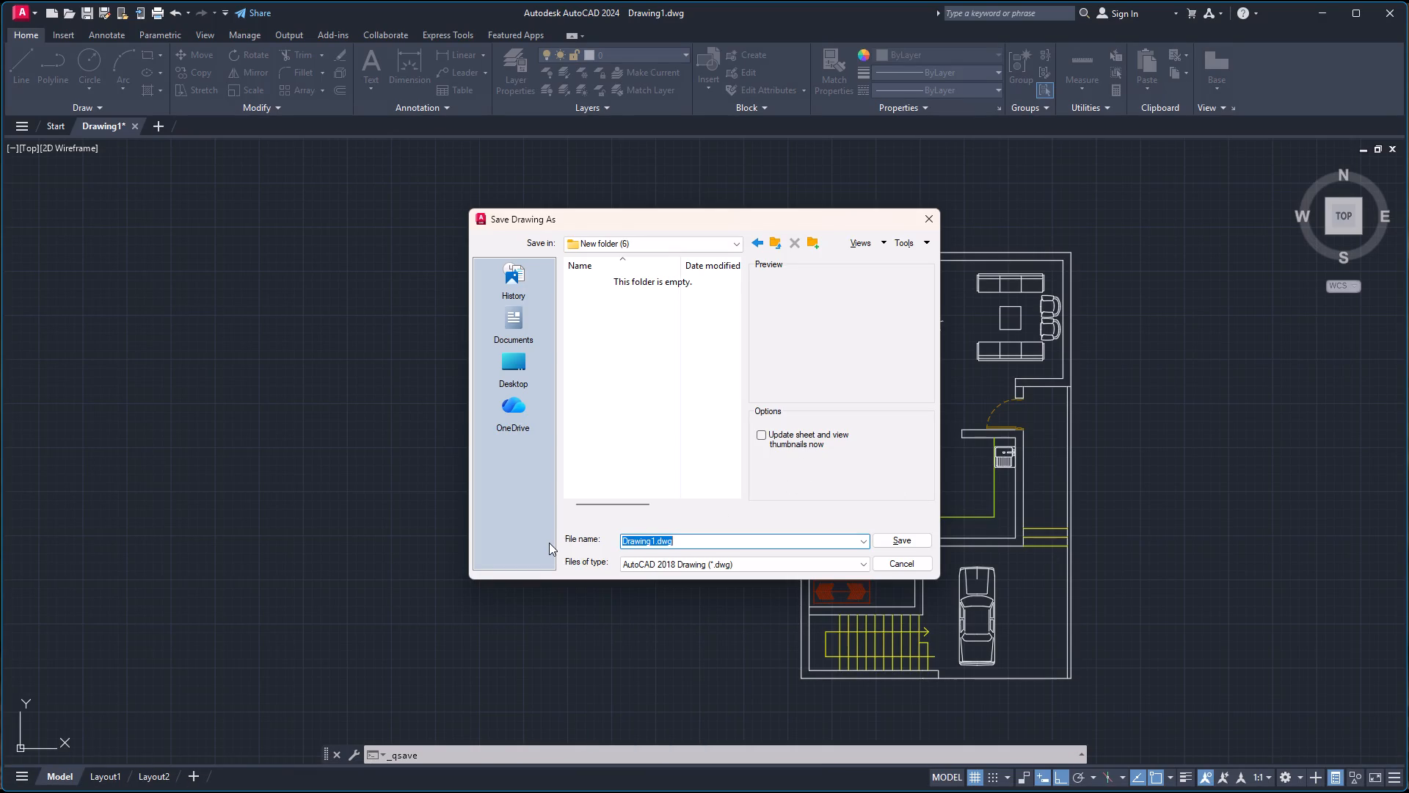
{"action": "key", "text": "shift+at"}
{"action": "type", "text": "plan"}
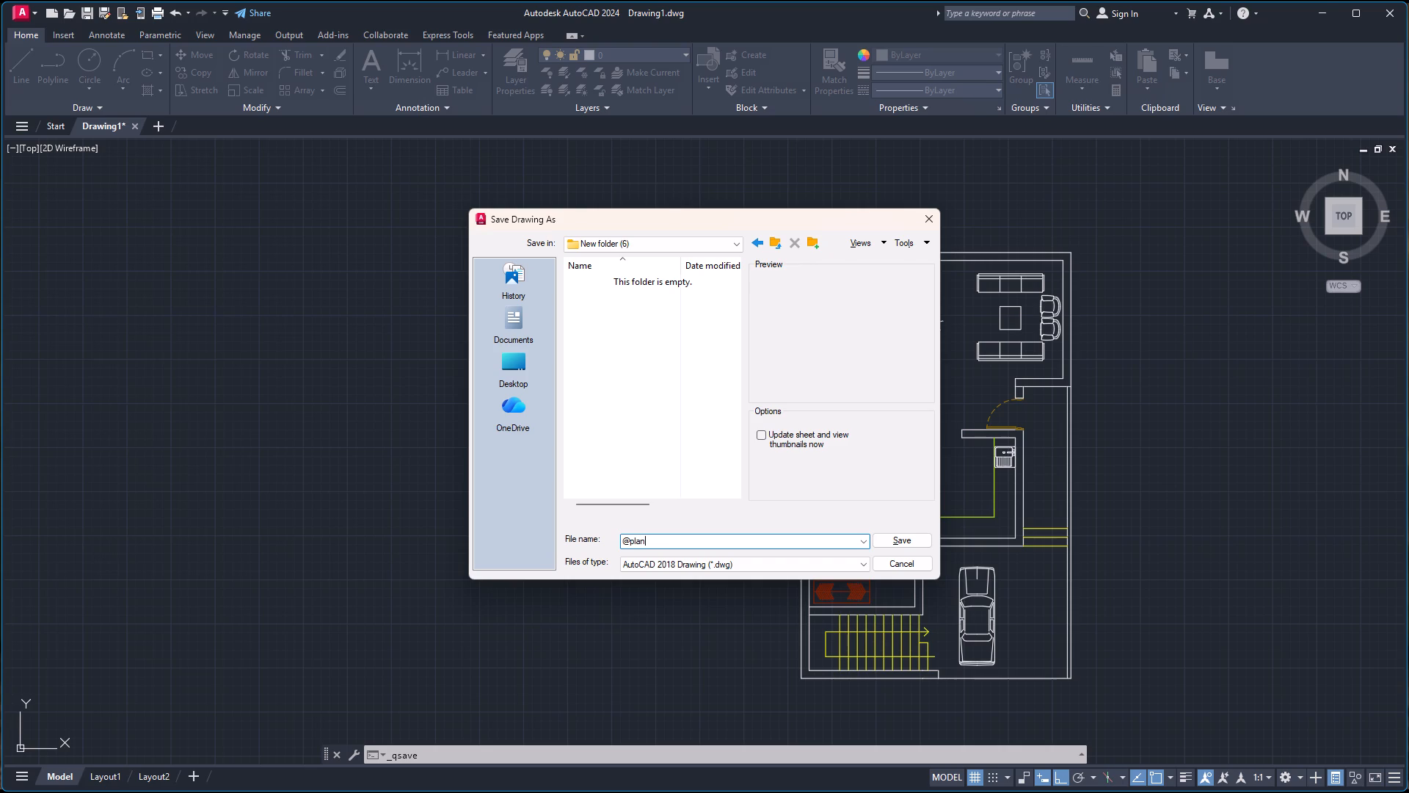
{"action": "key", "text": "BackSpace"}
{"action": "key", "text": "BackSpace"}
{"action": "key", "text": "BackSpace"}
{"action": "key", "text": "BackSpace"}
{"action": "key", "text": "BackSpace"}
{"action": "key", "text": "BackSpace"}
{"action": "key", "text": "2"}
{"action": "key", "text": "shift+p"}
{"action": "type", "text": "lam"}
{"action": "key", "text": "BackSpace"}
{"action": "key", "text": "n"}
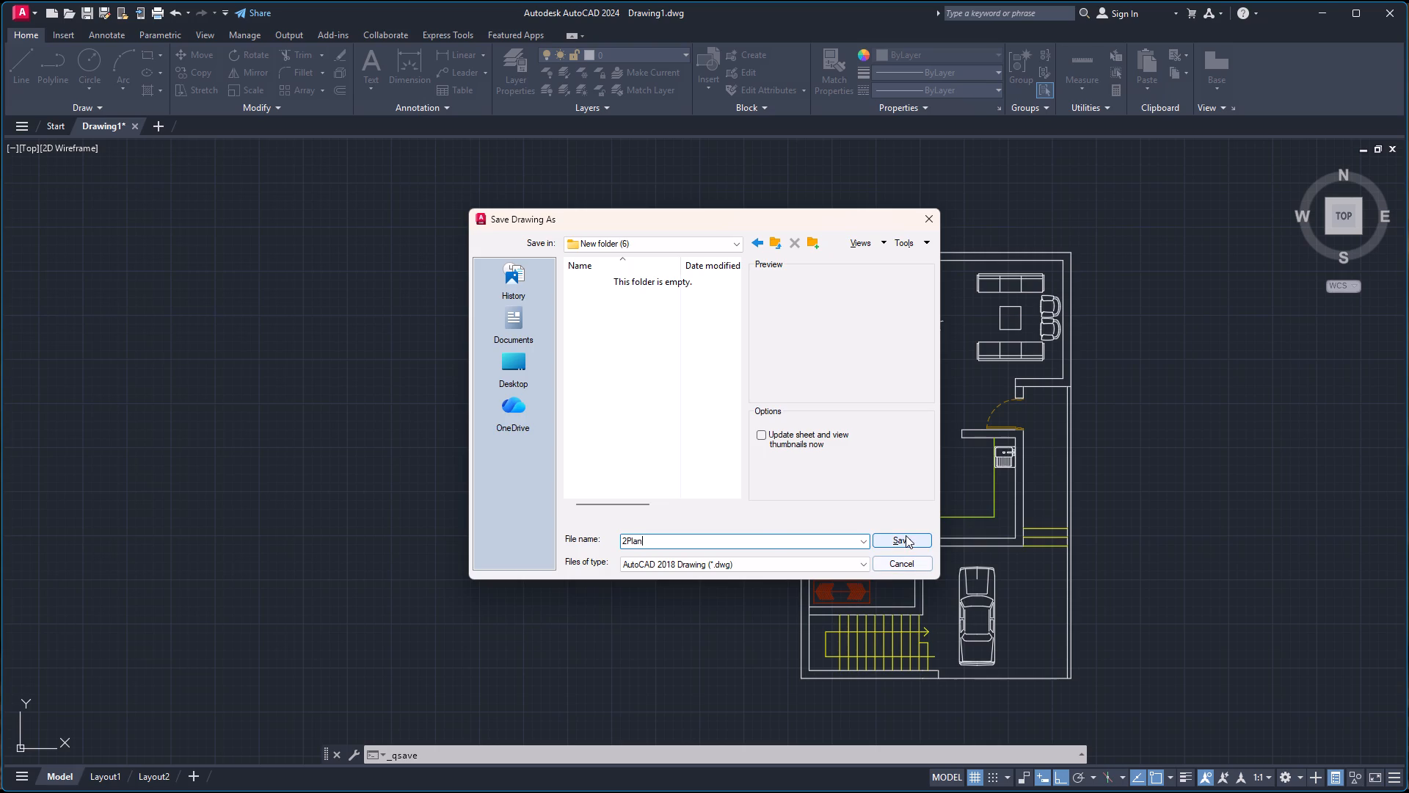
{"action": "left_click", "coordinate": [907, 535]}
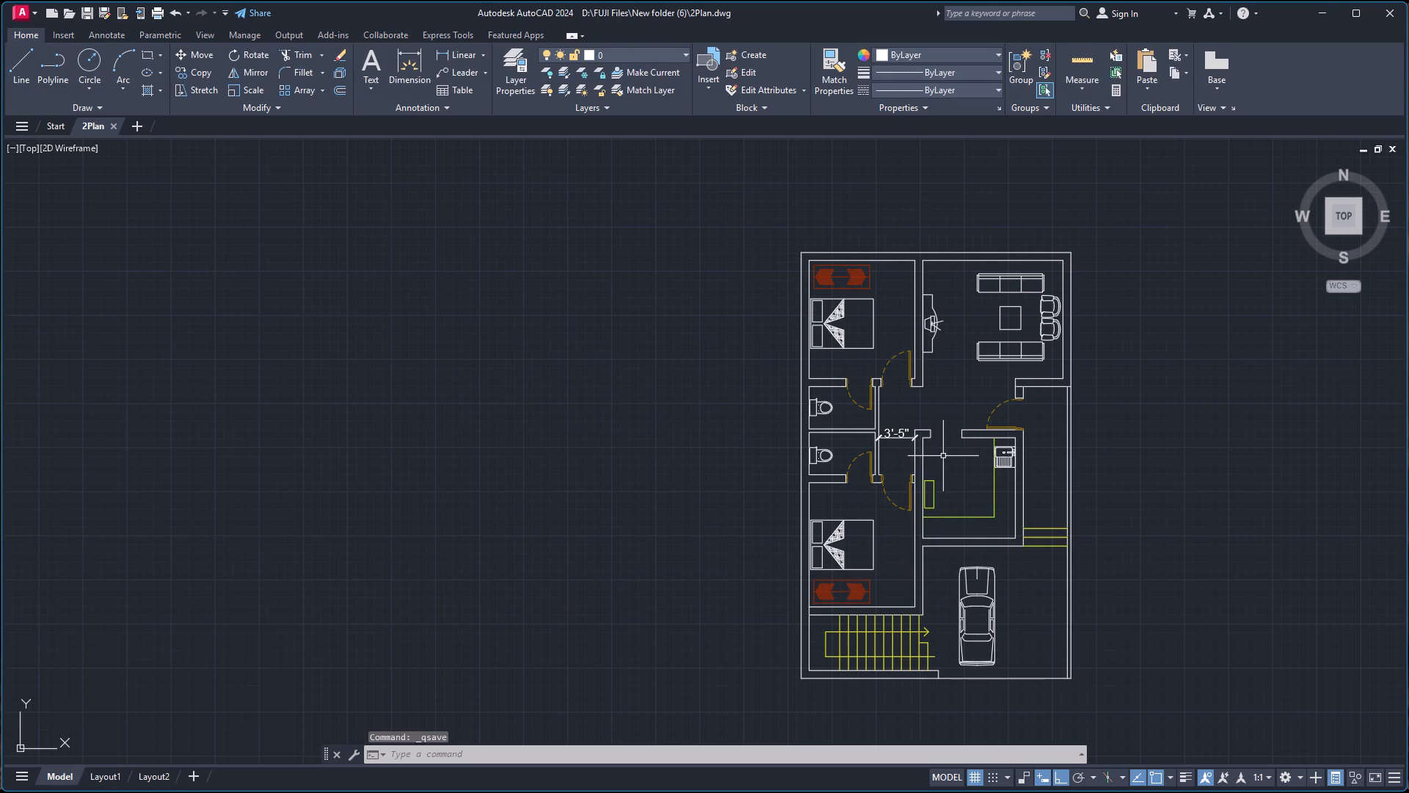
Examine the whole floor plan and the kitchen area up close to check which fittings are still needed.
{"action": "scroll", "coordinate": [1138, 461], "scroll_direction": "down", "scroll_amount": 1}
{"action": "scroll", "coordinate": [1307, 498], "scroll_direction": "up", "scroll_amount": 2}
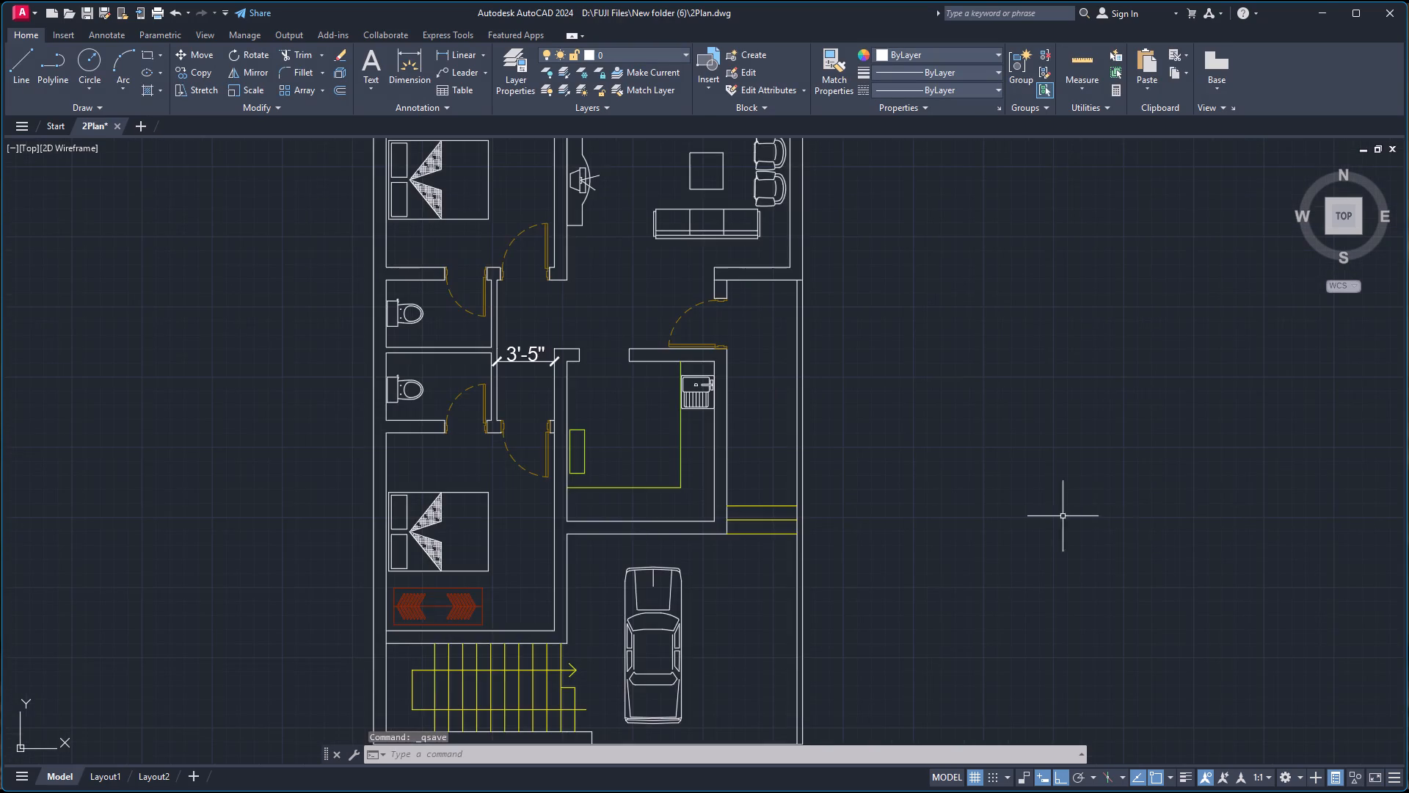
{"action": "scroll", "coordinate": [1021, 518], "scroll_direction": "down", "scroll_amount": 2}
{"action": "scroll", "coordinate": [1002, 489], "scroll_direction": "up", "scroll_amount": 1}
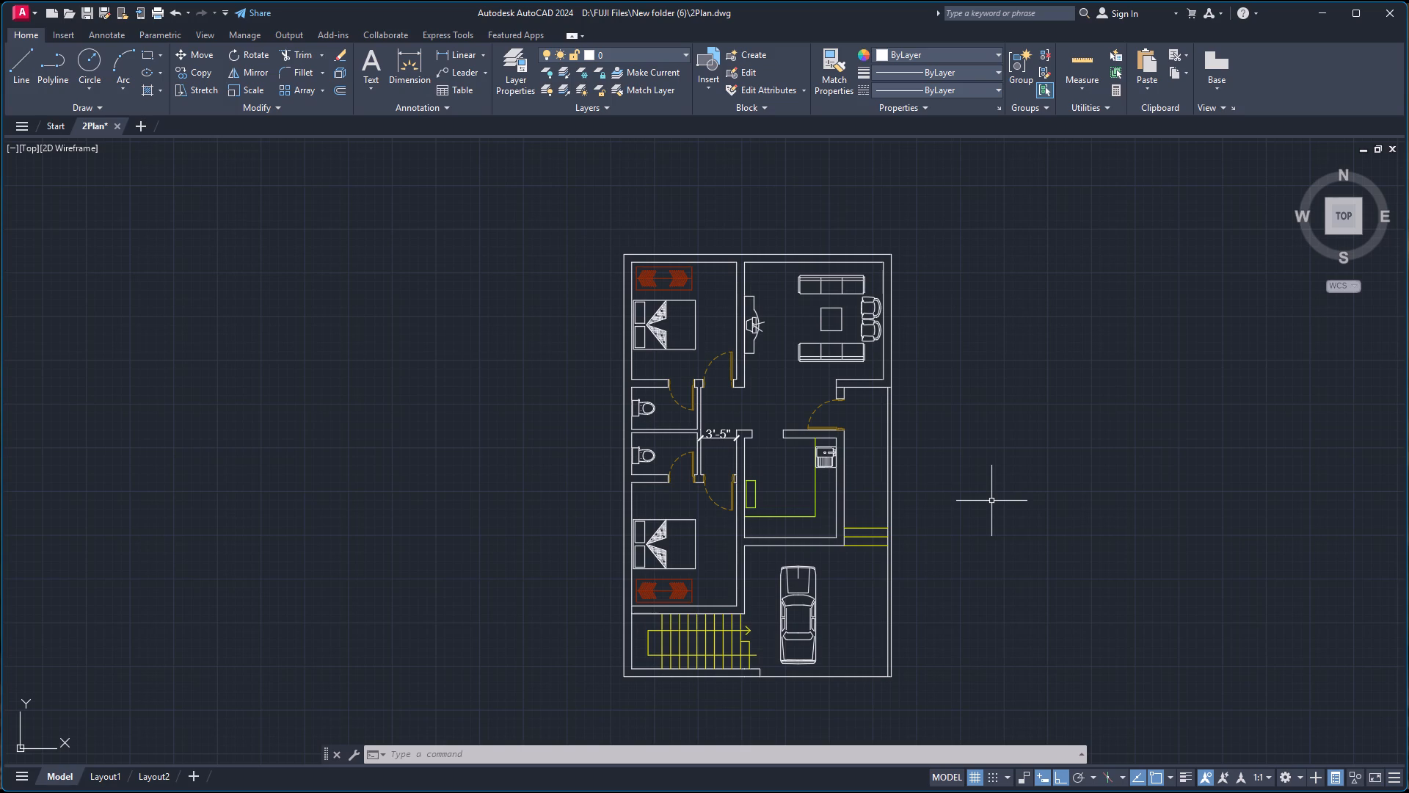
{"action": "scroll", "coordinate": [933, 420], "scroll_direction": "up", "scroll_amount": 1}
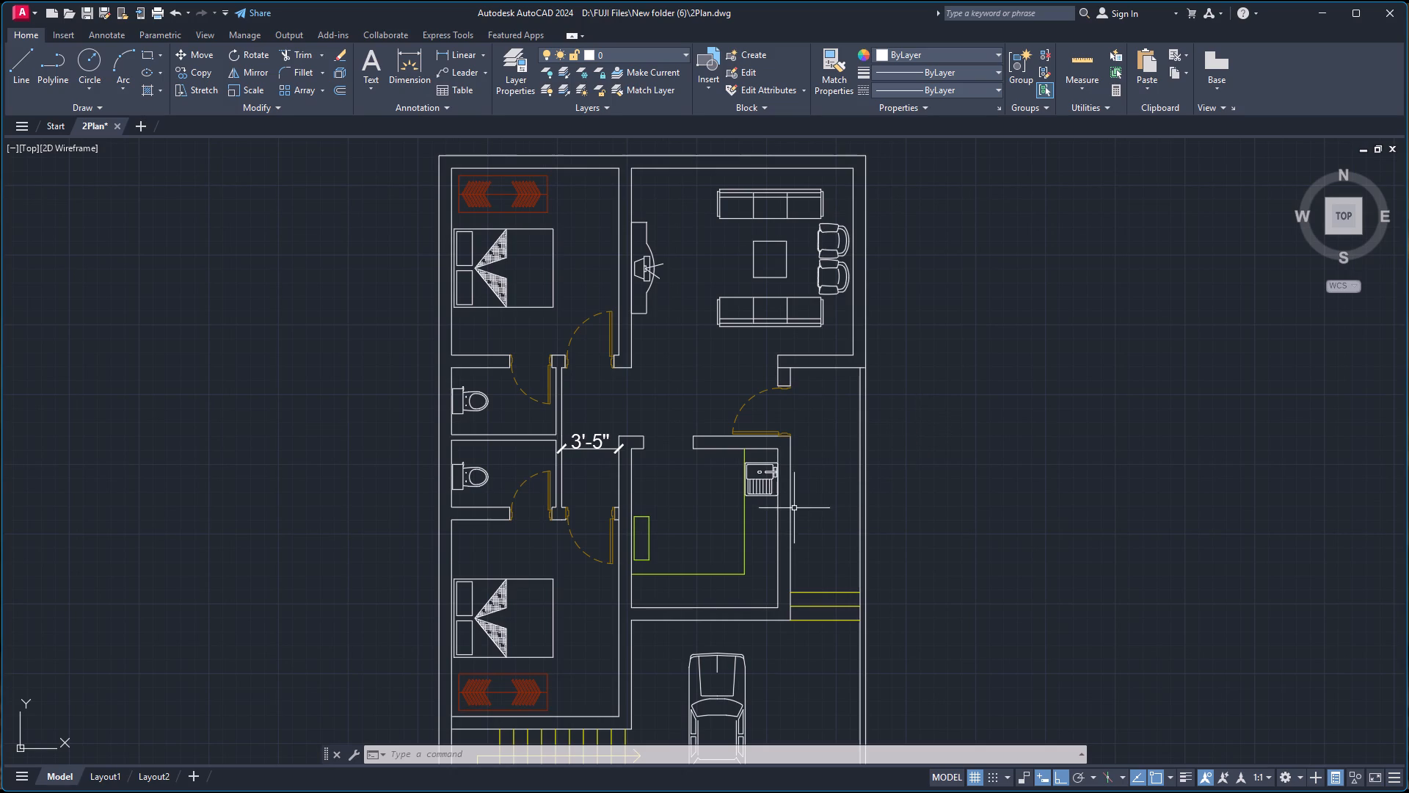
{"action": "scroll", "coordinate": [793, 509], "scroll_direction": "up", "scroll_amount": 1}
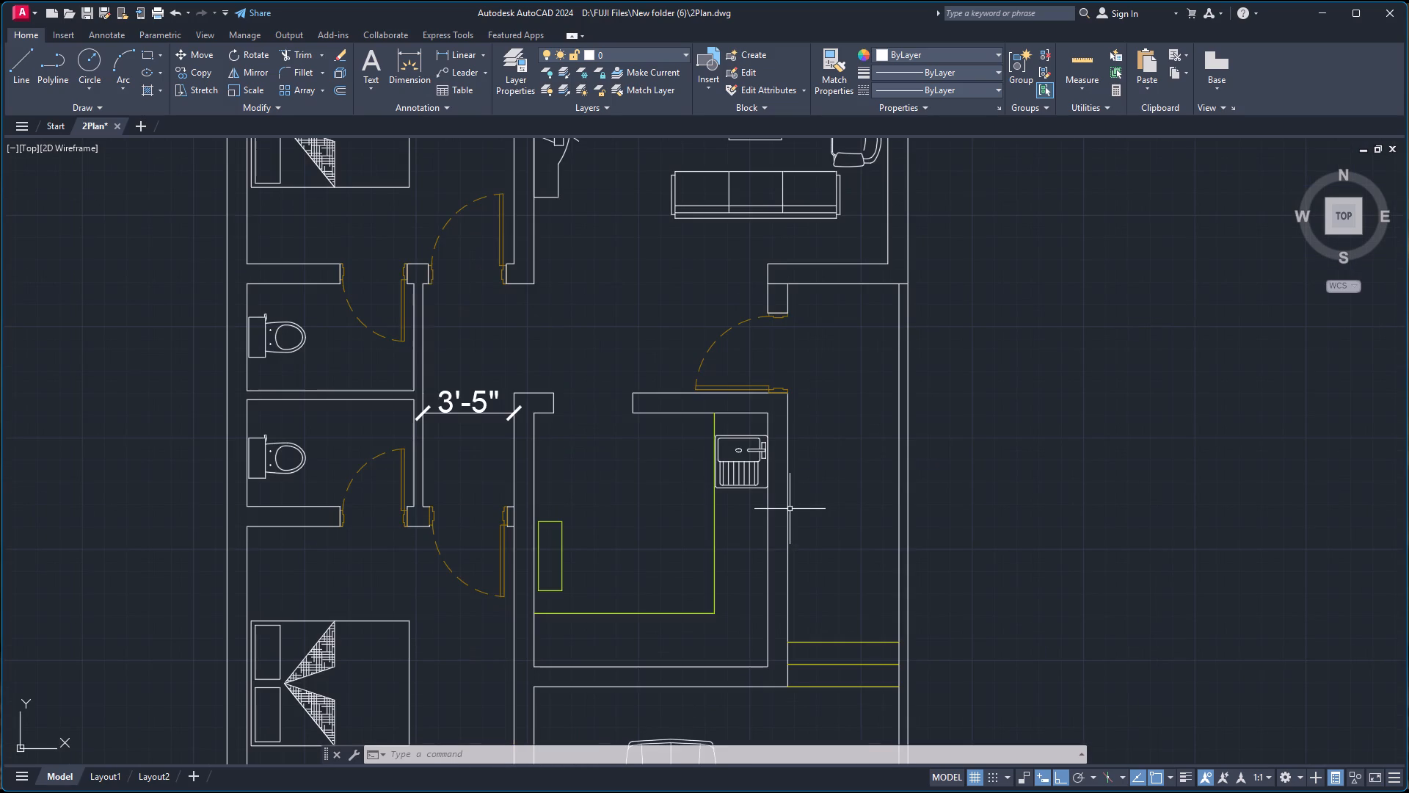
{"action": "scroll", "coordinate": [784, 524], "scroll_direction": "down", "scroll_amount": 2}
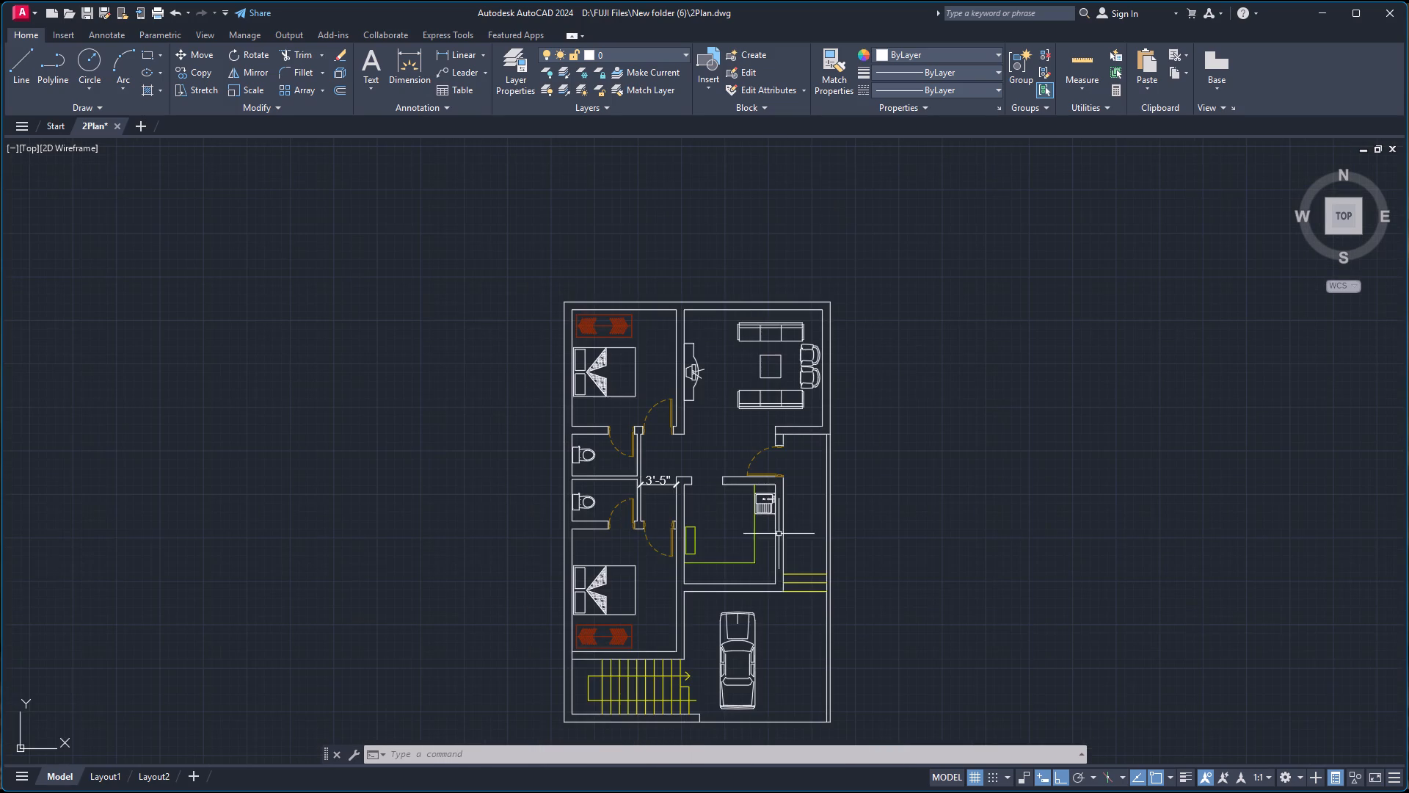
{"action": "scroll", "coordinate": [795, 573], "scroll_direction": "up", "scroll_amount": 1}
{"action": "scroll", "coordinate": [686, 434], "scroll_direction": "down", "scroll_amount": 1}
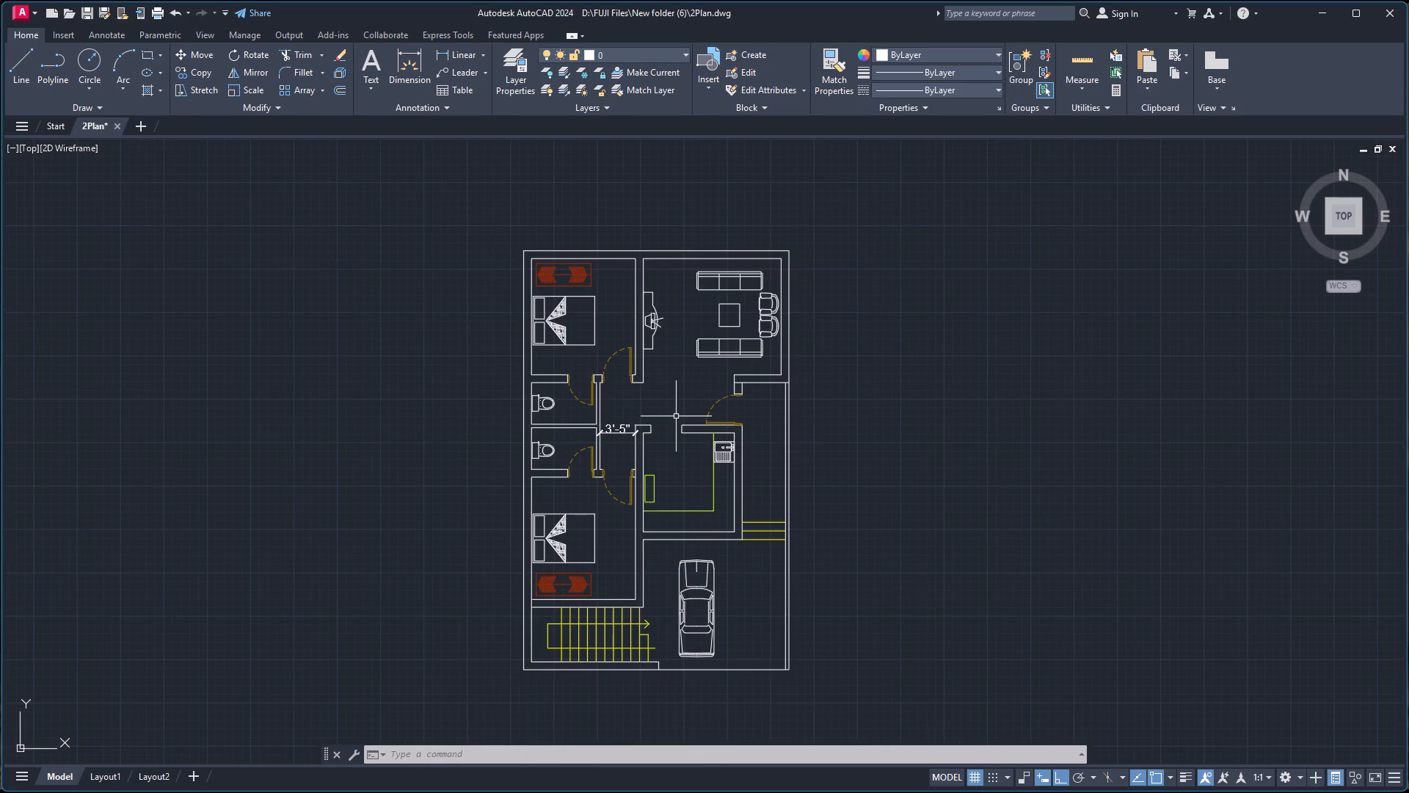
Open the recent Autocad Blocks drawing, leaving its missing SHX fonts and external reference unresolved.
{"action": "left_click", "coordinate": [54, 123]}
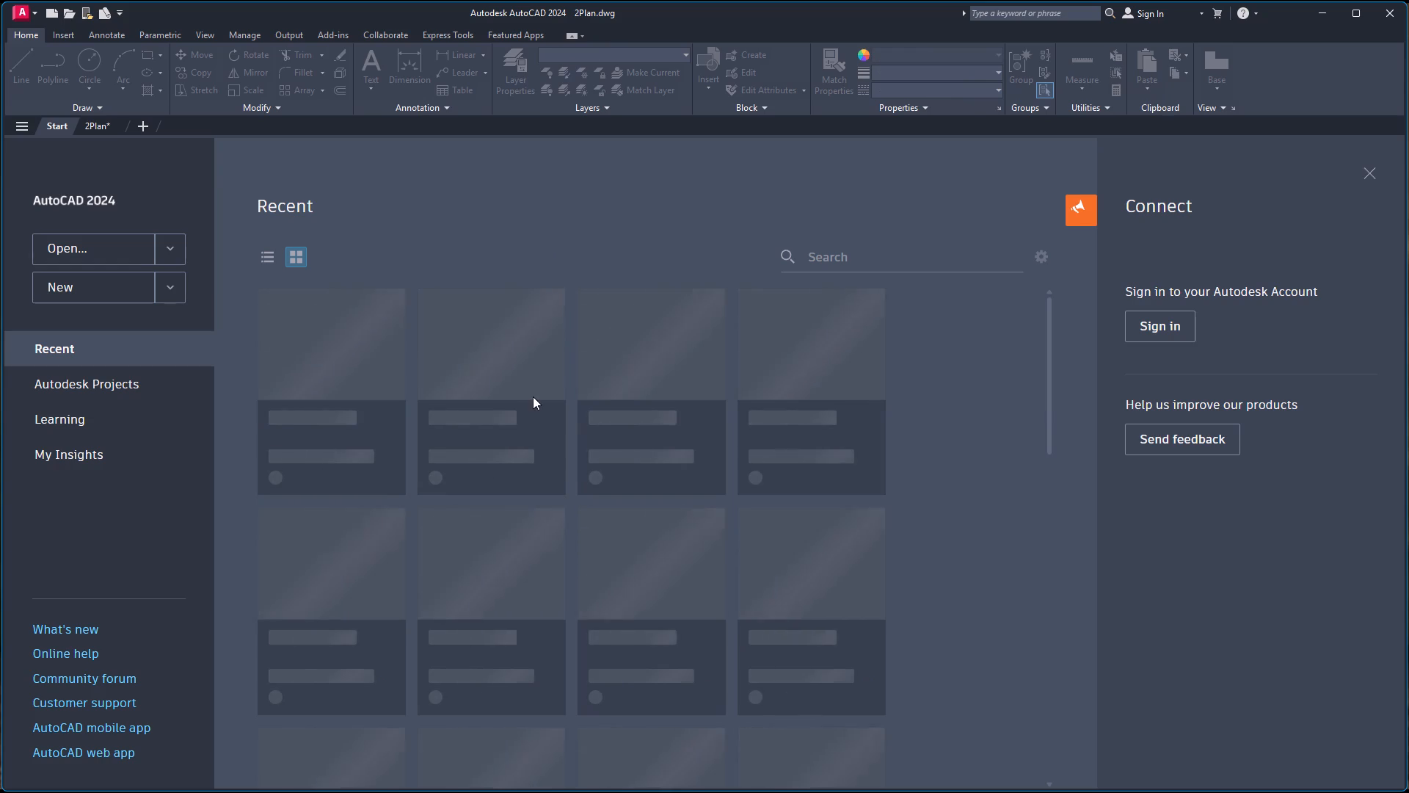
{"action": "left_click", "coordinate": [520, 366]}
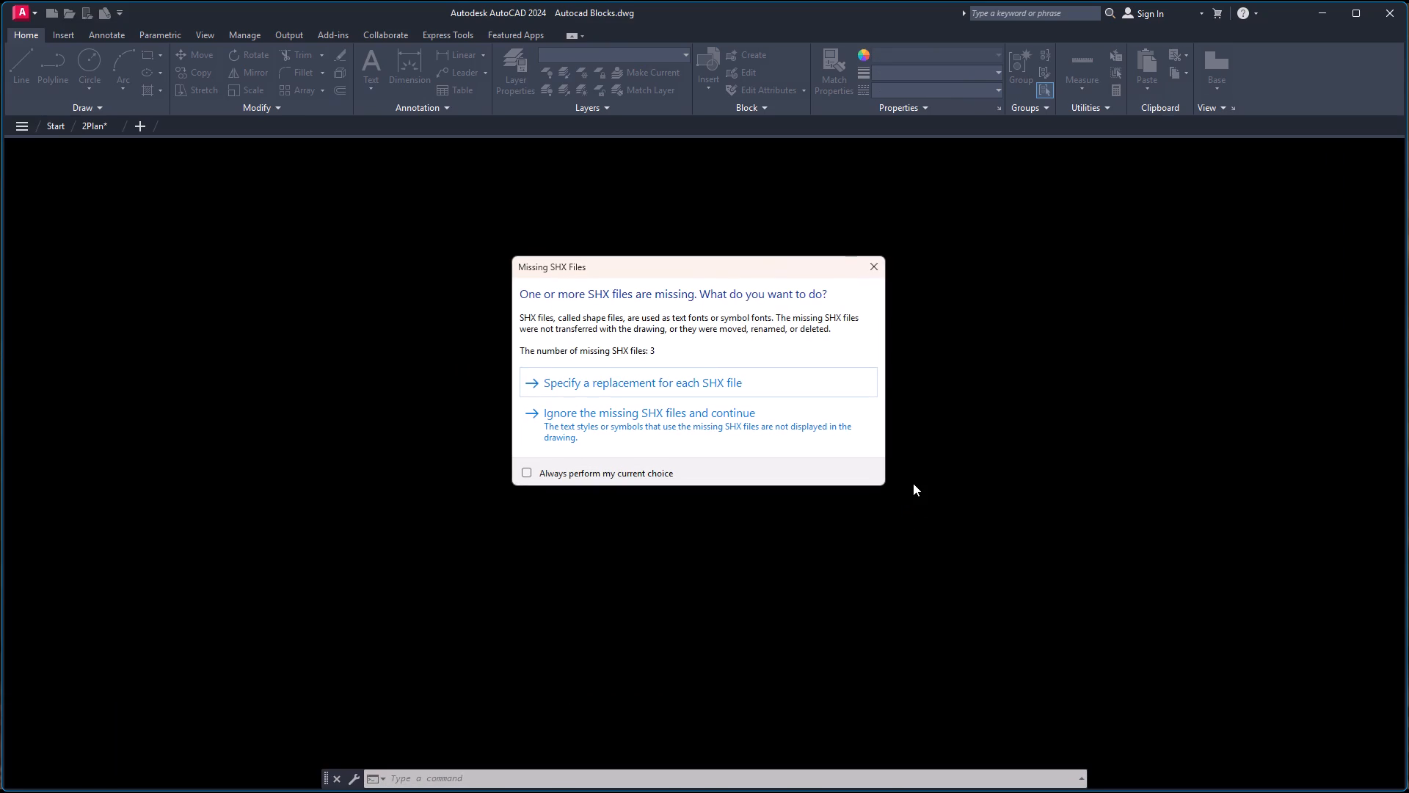
{"action": "left_click", "coordinate": [873, 265]}
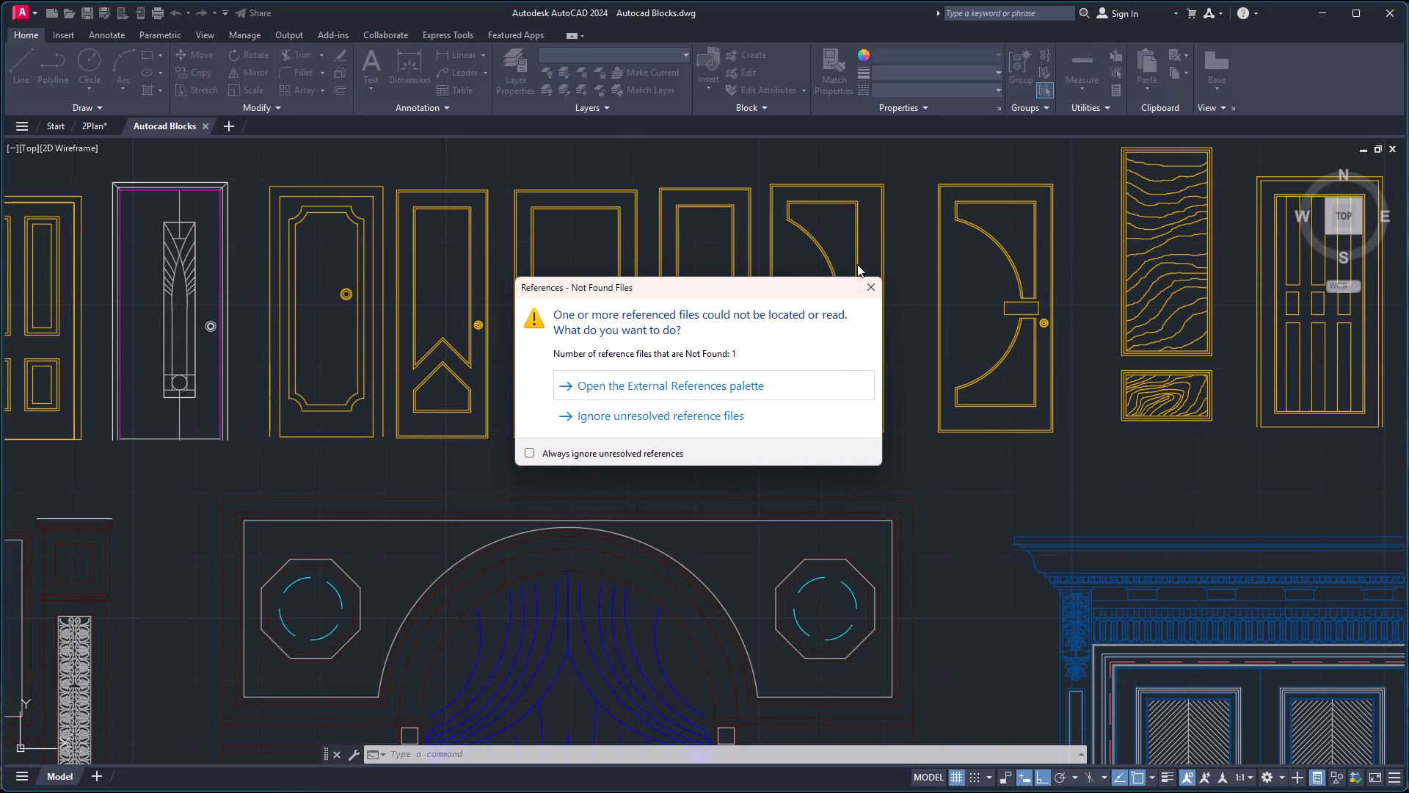
{"action": "left_click", "coordinate": [867, 279]}
Find the kitchen appliances in the block library and copy the plan-view two-burner cooktop to the clipboard.
{"action": "scroll", "coordinate": [1106, 308], "scroll_direction": "down", "scroll_amount": 5}
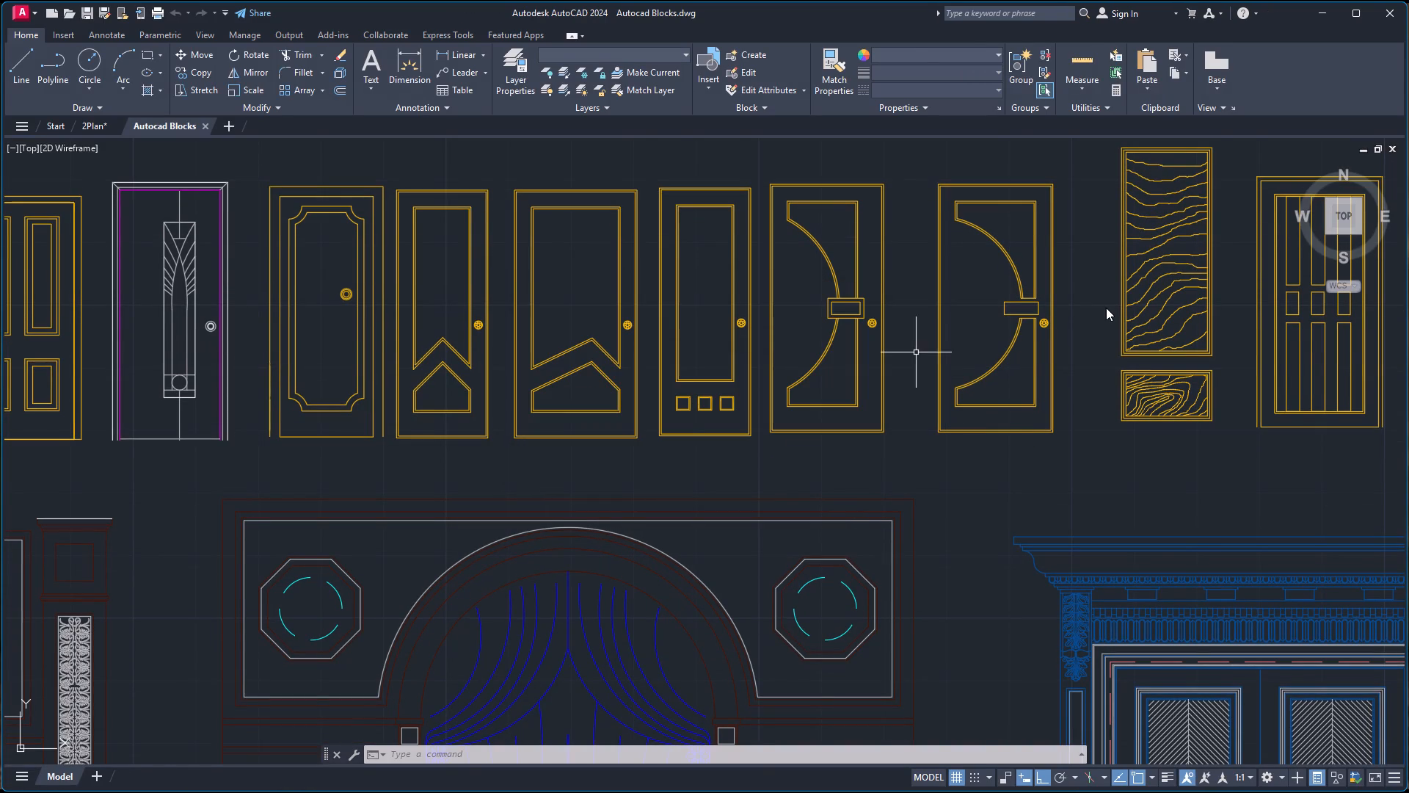
{"action": "scroll", "coordinate": [995, 313], "scroll_direction": "down", "scroll_amount": 5}
{"action": "scroll", "coordinate": [1160, 250], "scroll_direction": "down", "scroll_amount": 2}
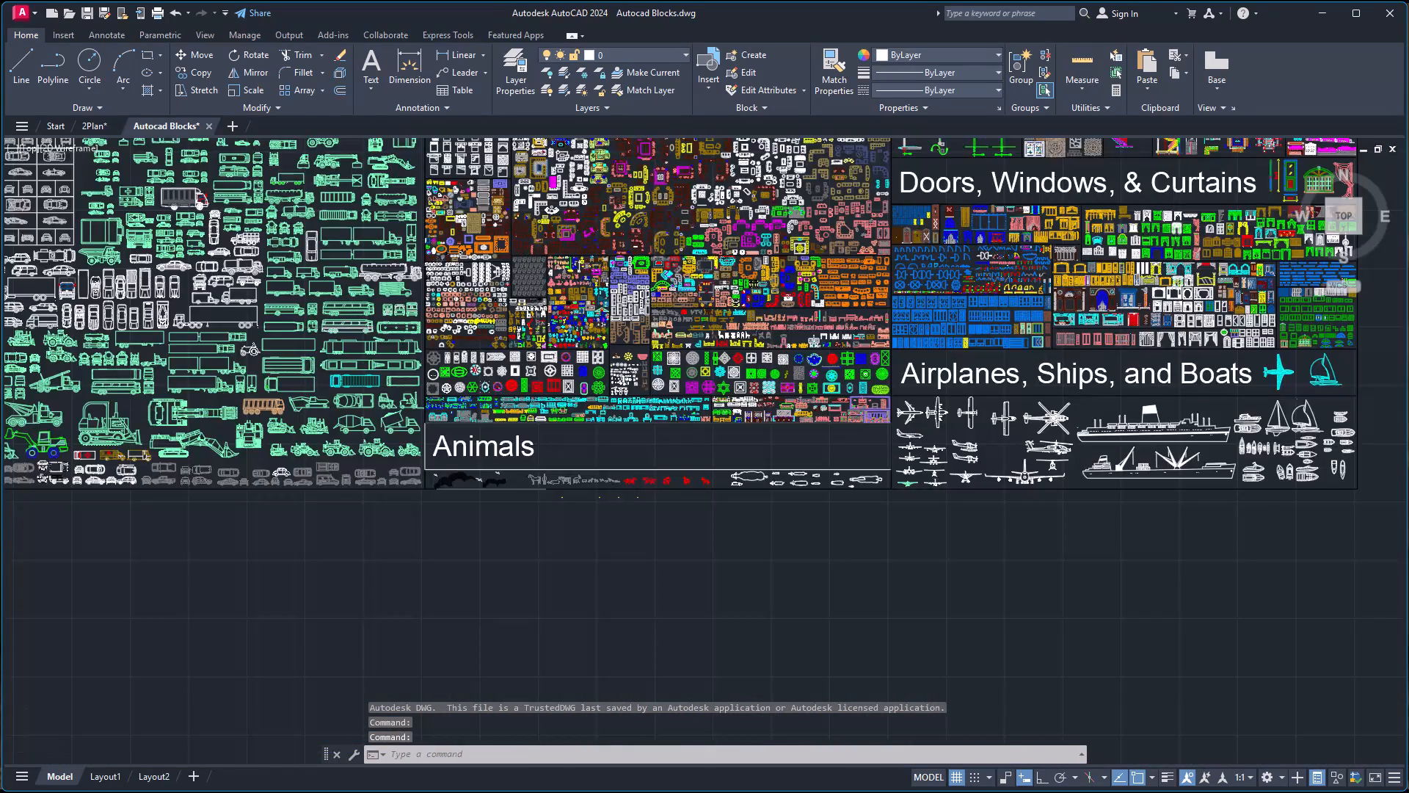
{"action": "scroll", "coordinate": [1176, 222], "scroll_direction": "down", "scroll_amount": 4}
{"action": "scroll", "coordinate": [1038, 200], "scroll_direction": "down", "scroll_amount": 3}
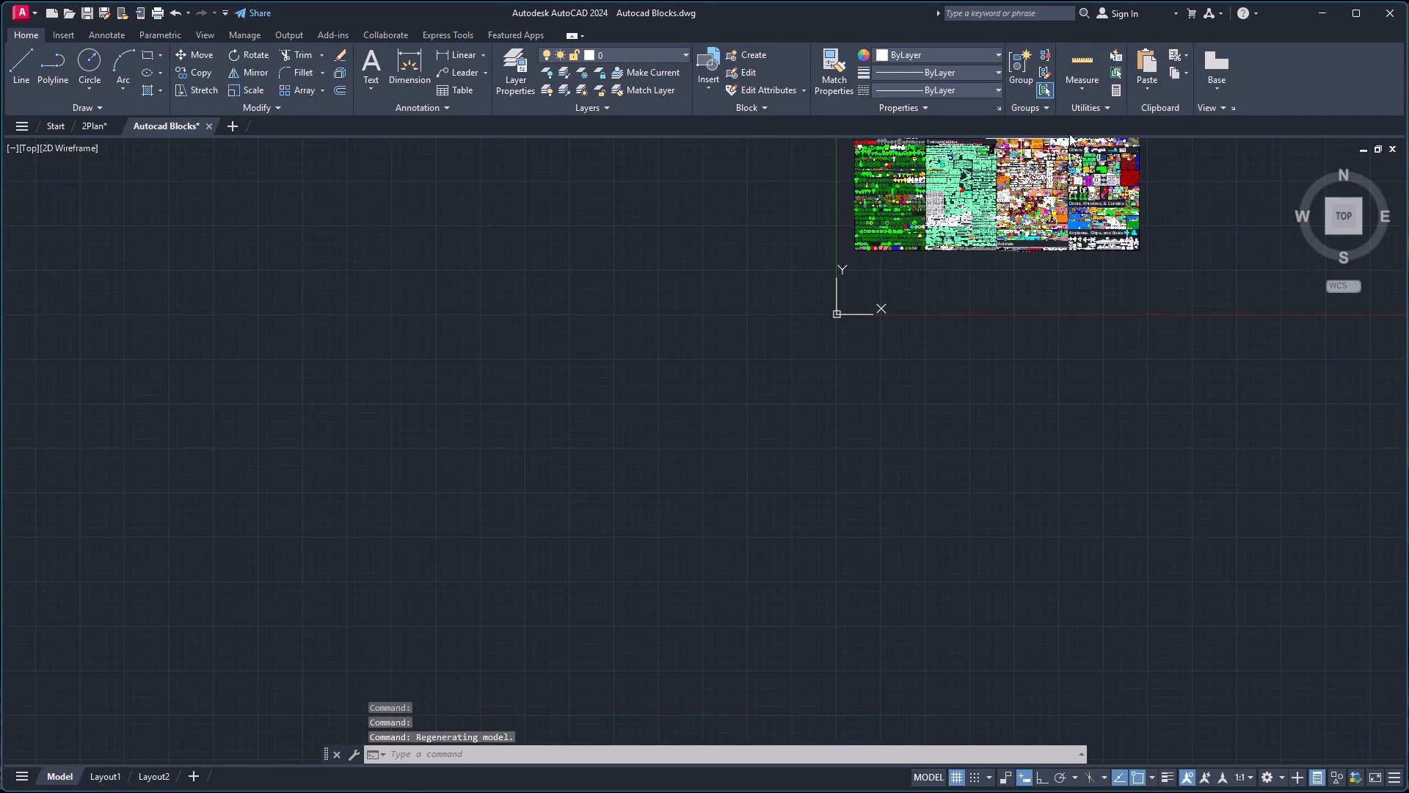
{"action": "scroll", "coordinate": [1071, 140], "scroll_direction": "down", "scroll_amount": 1}
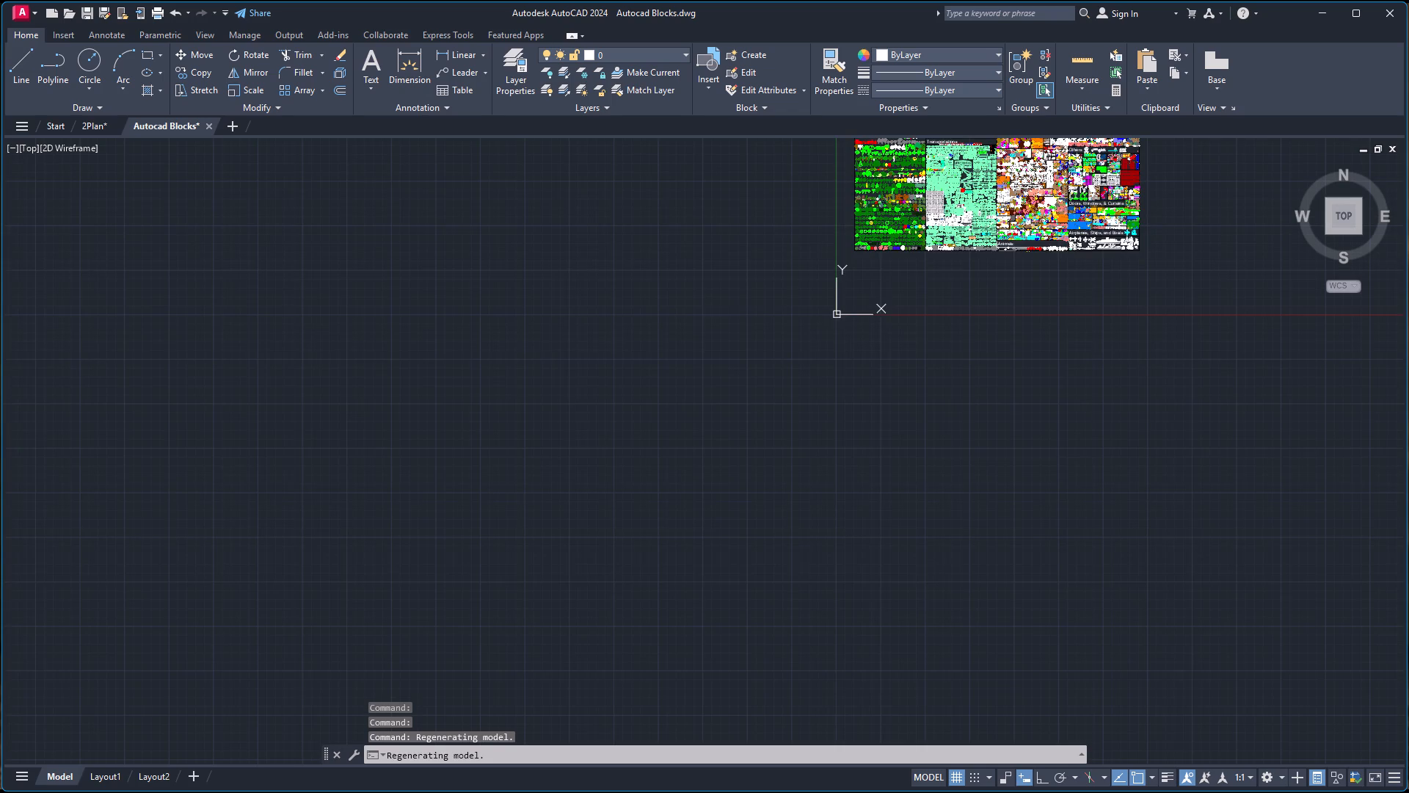
{"action": "scroll", "coordinate": [1064, 139], "scroll_direction": "down", "scroll_amount": 1}
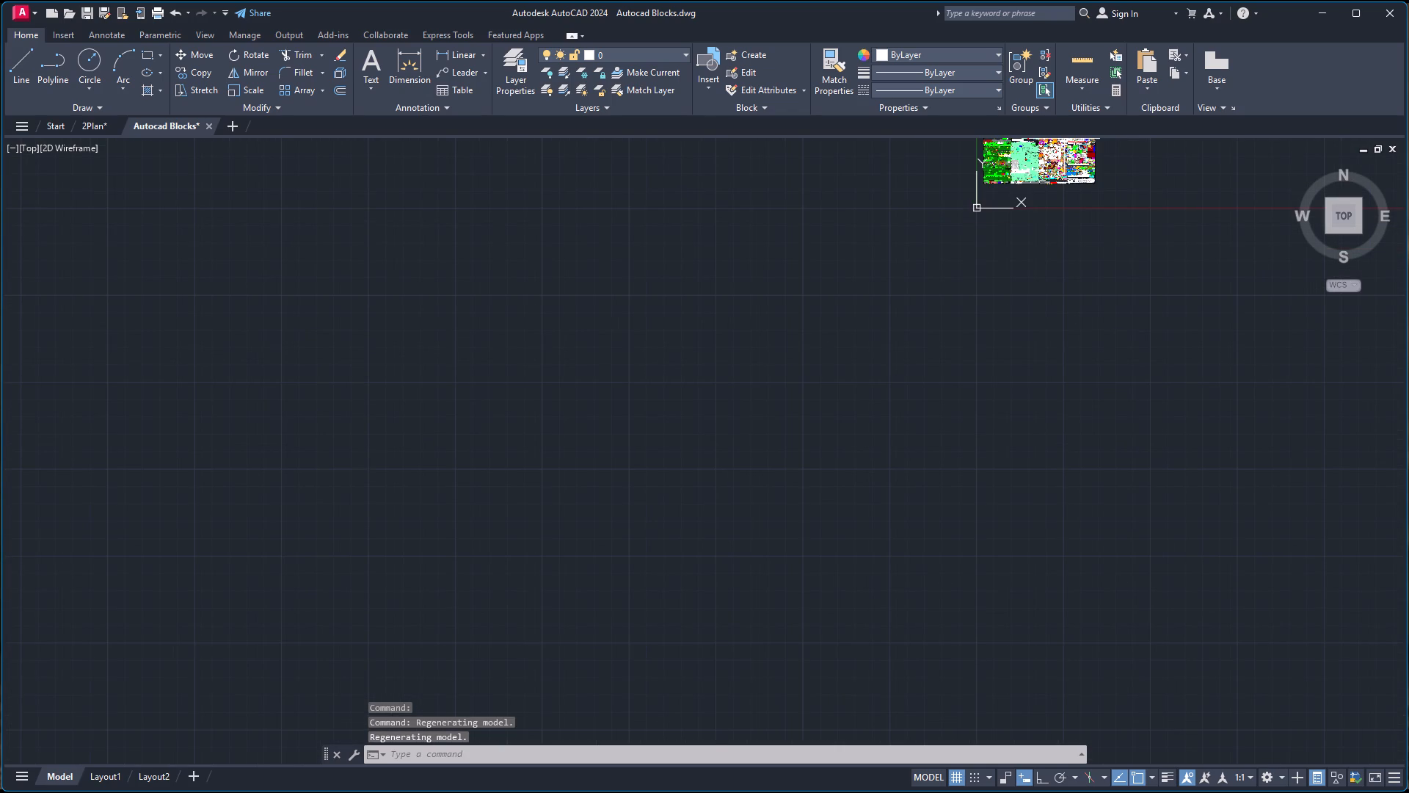
{"action": "scroll", "coordinate": [1064, 138], "scroll_direction": "up", "scroll_amount": 8}
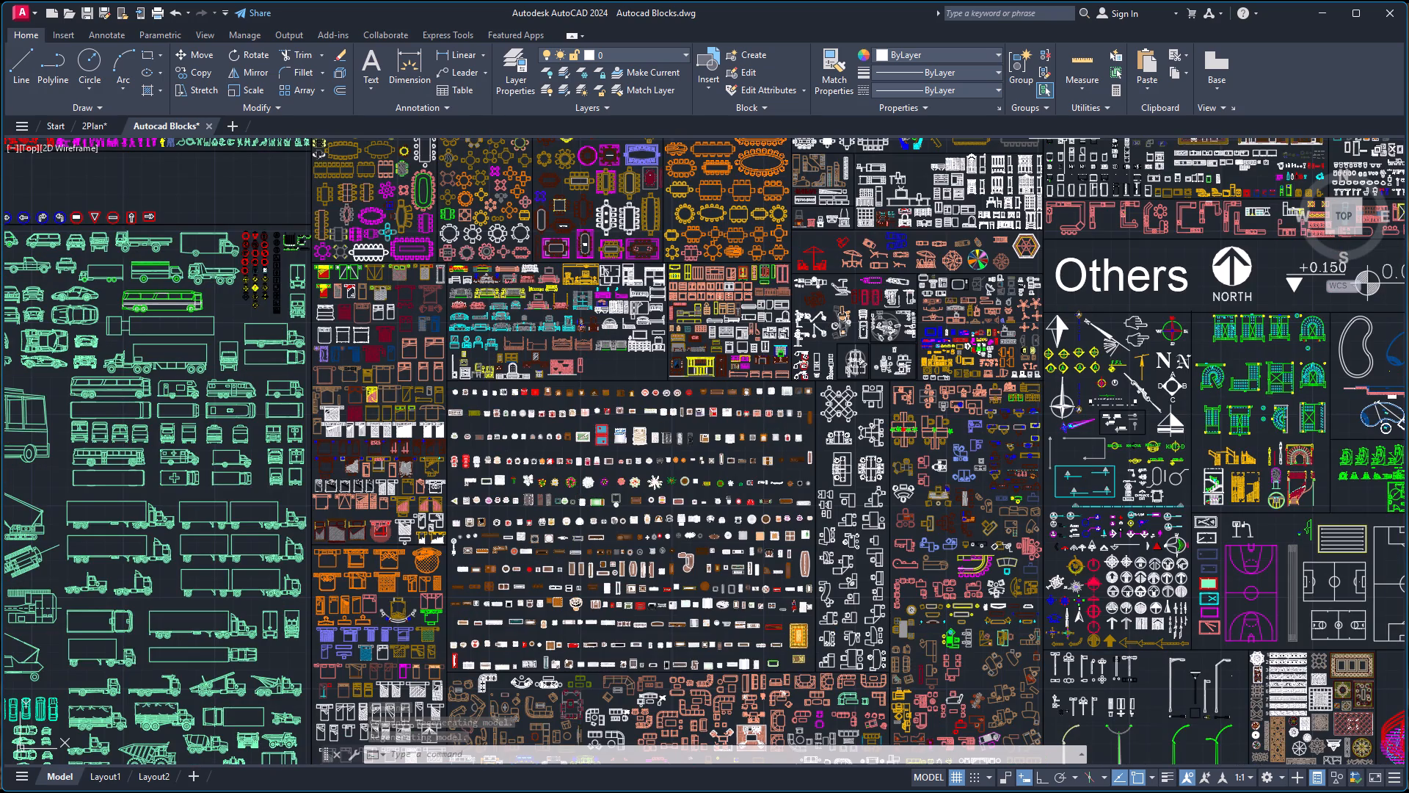
{"action": "scroll", "coordinate": [1064, 138], "scroll_direction": "up", "scroll_amount": 3}
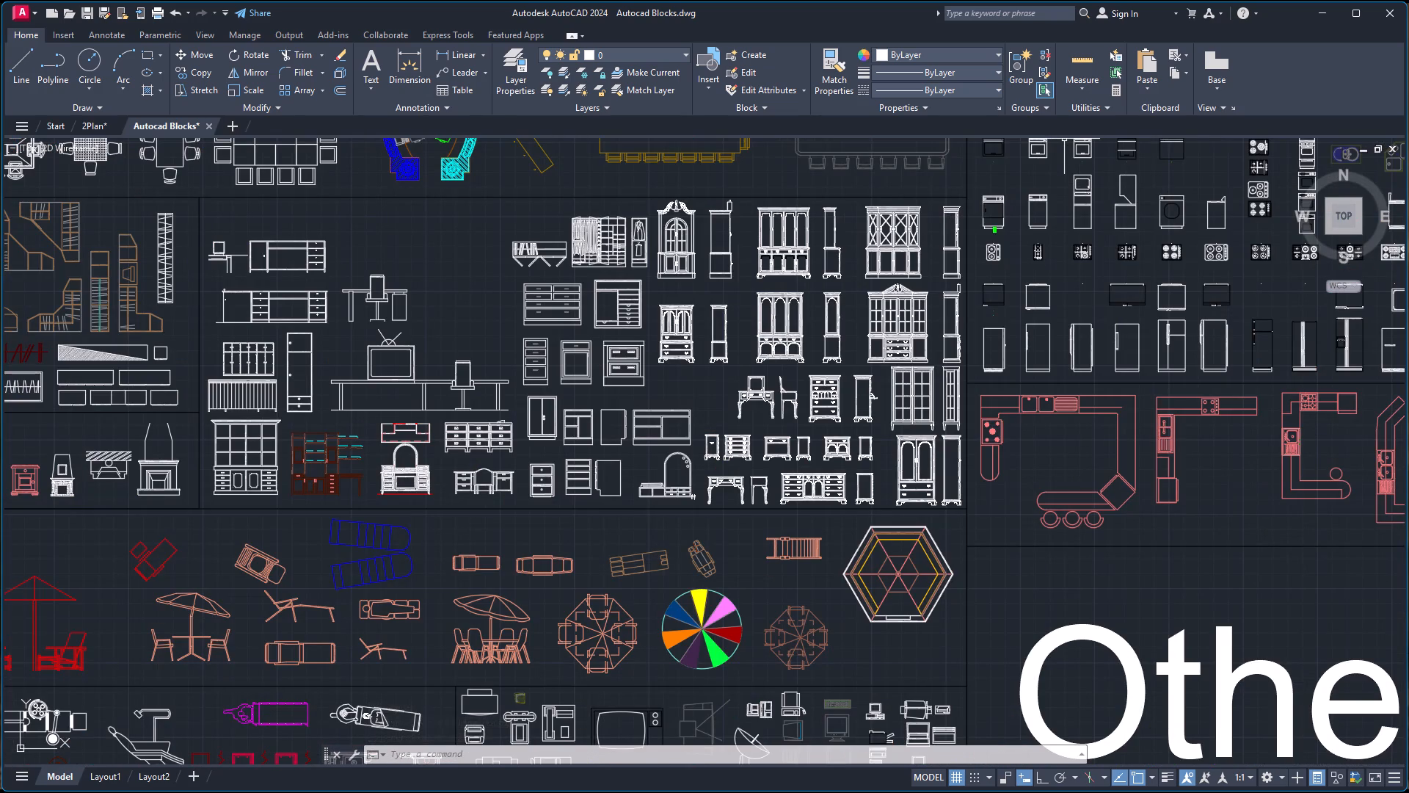
{"action": "scroll", "coordinate": [1277, 245], "scroll_direction": "up", "scroll_amount": 2}
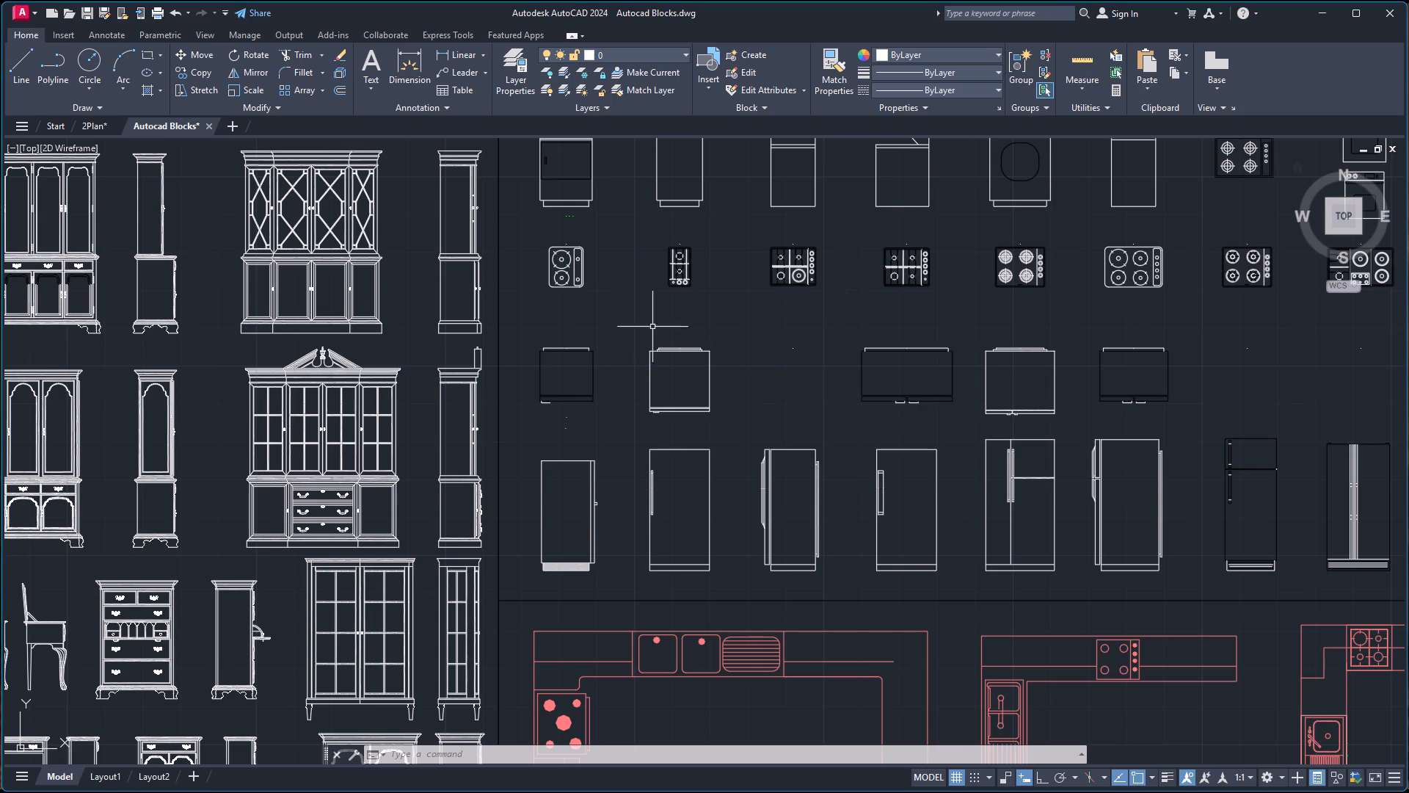
{"action": "scroll", "coordinate": [545, 242], "scroll_direction": "up", "scroll_amount": 1}
{"action": "left_click", "coordinate": [545, 242]}
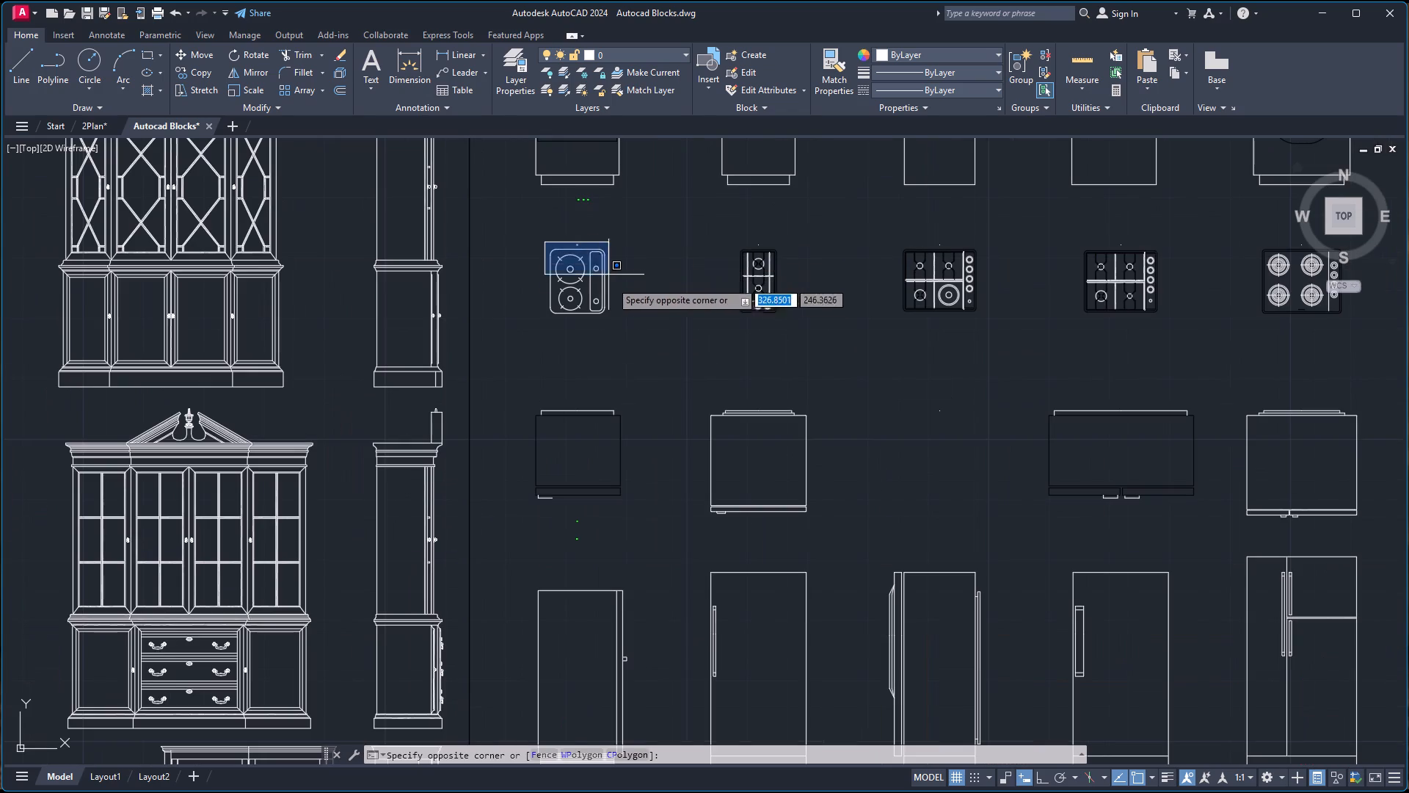
{"action": "left_click", "coordinate": [622, 331]}
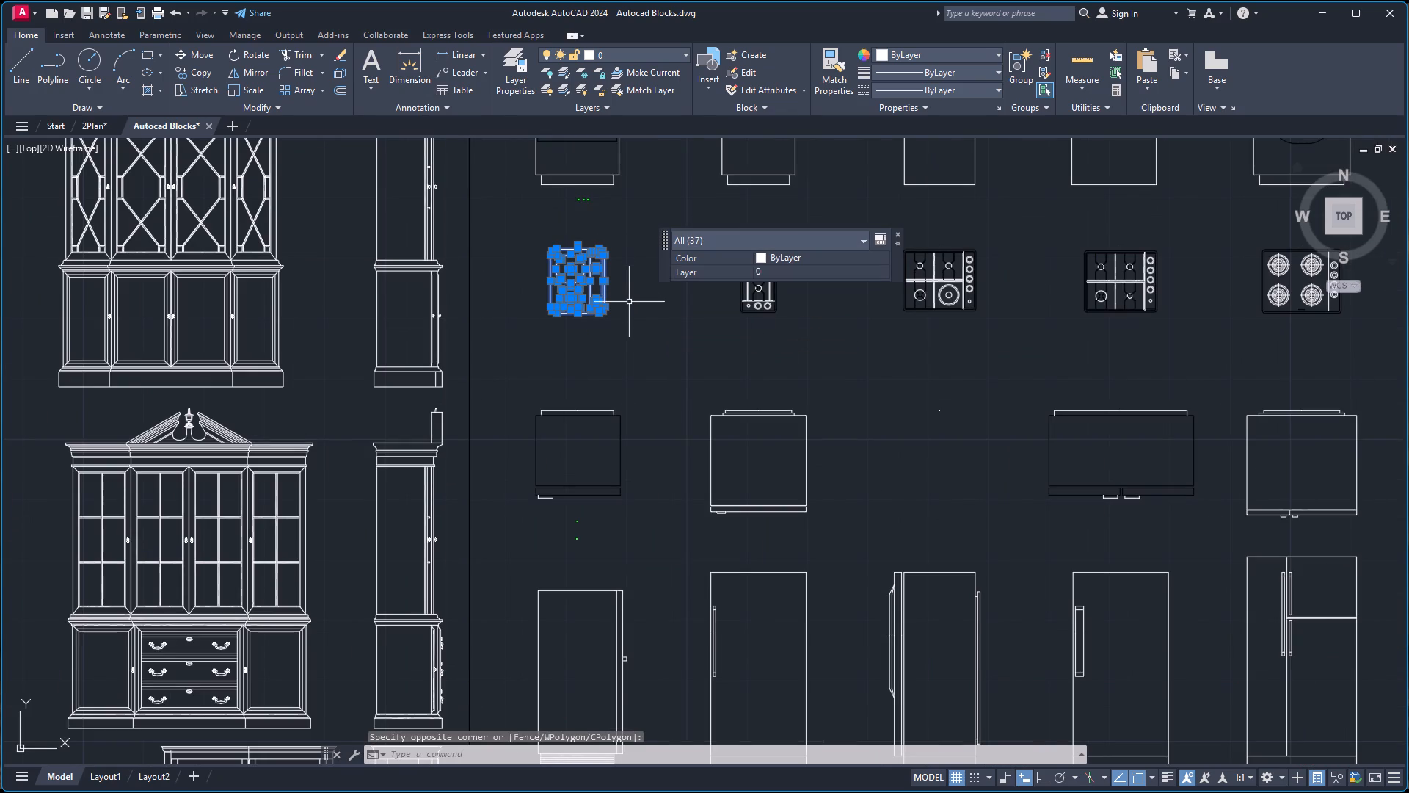
{"action": "key", "text": "ctrl+c"}
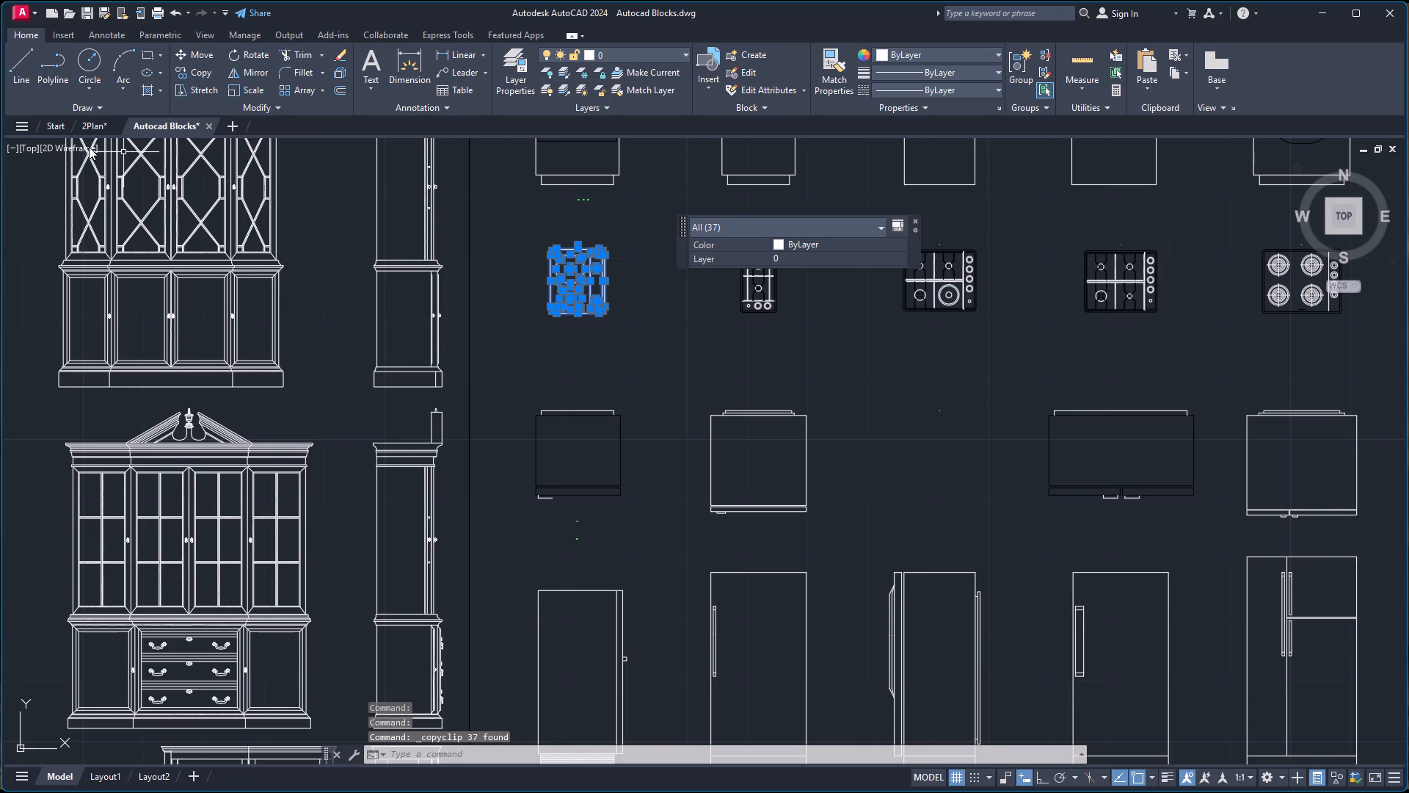
Switch to the 2Plan drawing and paste the copied two-burner cooktop in the empty space beside the house plan.
{"action": "left_click", "coordinate": [101, 123]}
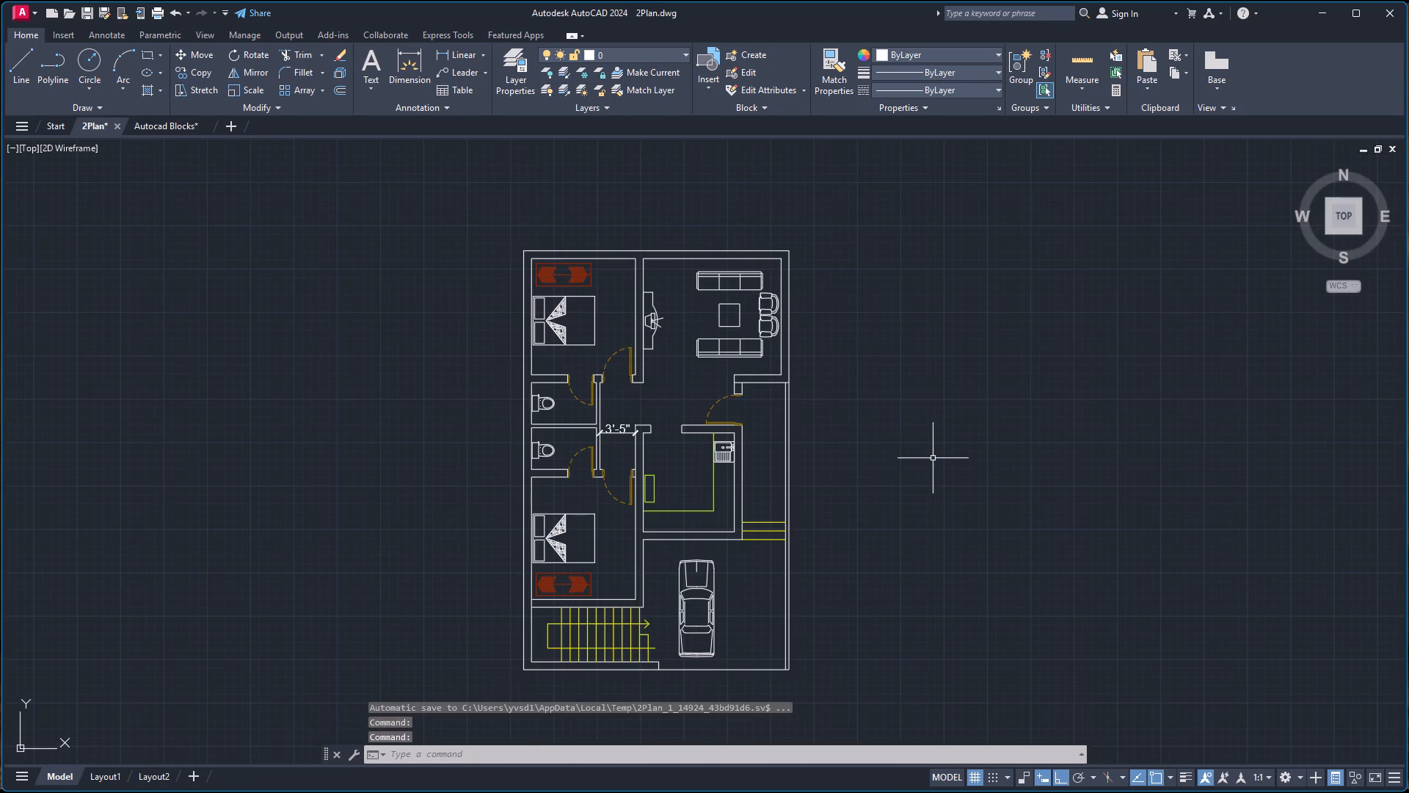
{"action": "left_click", "coordinate": [933, 458]}
{"action": "key", "text": "ctrl+v"}
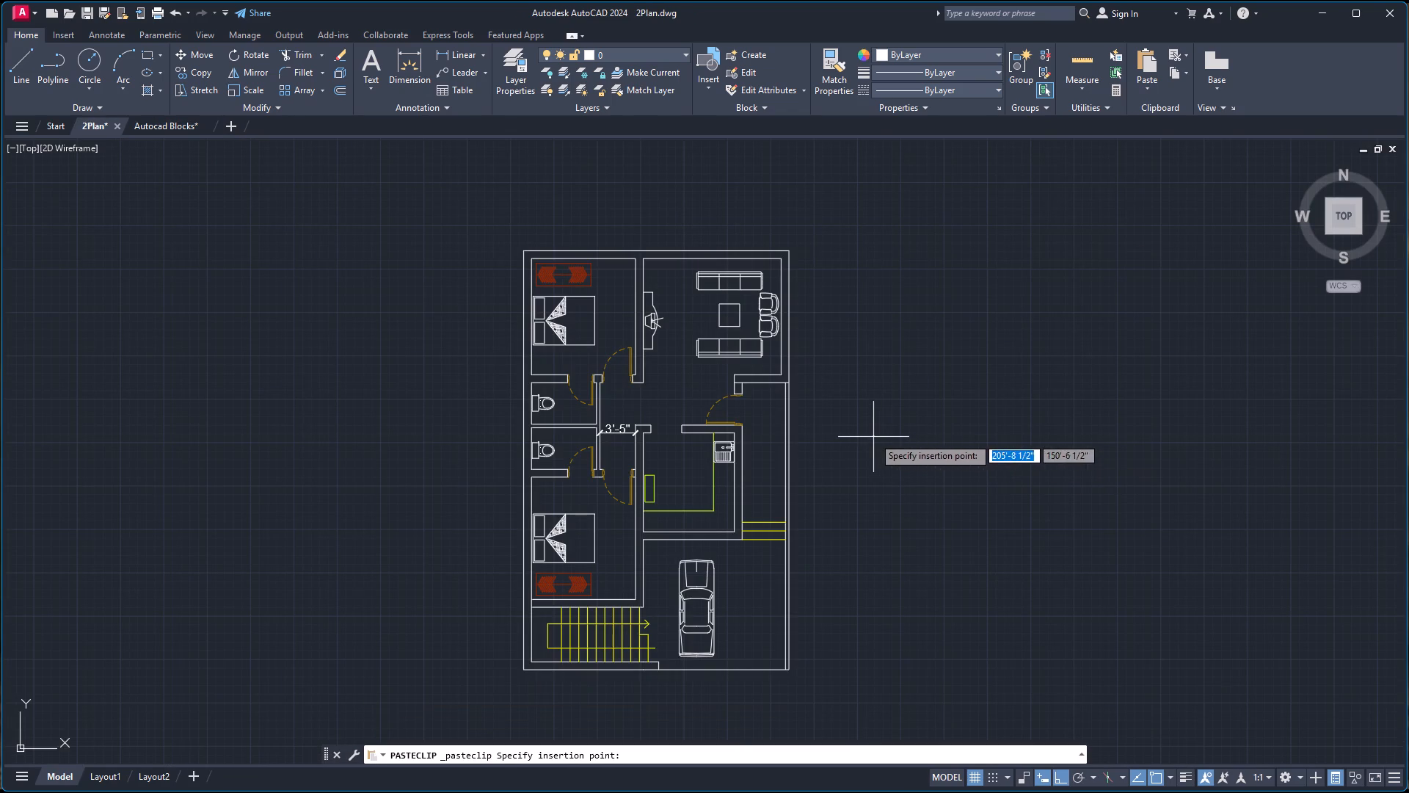
{"action": "left_click", "coordinate": [873, 437]}
Delete the stray object pasted just above the cooktop.
{"action": "scroll", "coordinate": [903, 453], "scroll_direction": "up", "scroll_amount": 3}
{"action": "scroll", "coordinate": [802, 399], "scroll_direction": "up", "scroll_amount": 4}
{"action": "scroll", "coordinate": [629, 345], "scroll_direction": "up", "scroll_amount": 2}
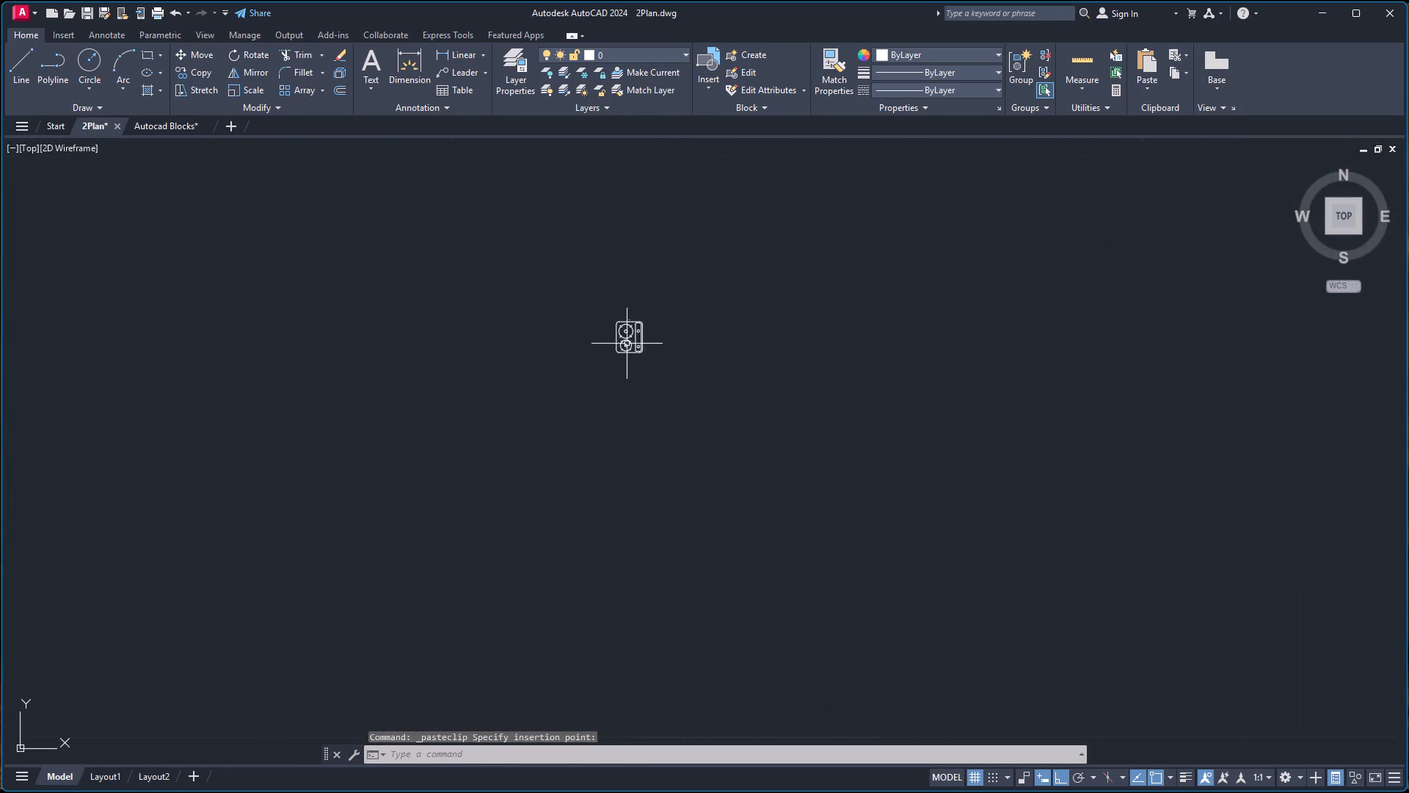
{"action": "scroll", "coordinate": [626, 343], "scroll_direction": "up", "scroll_amount": 6}
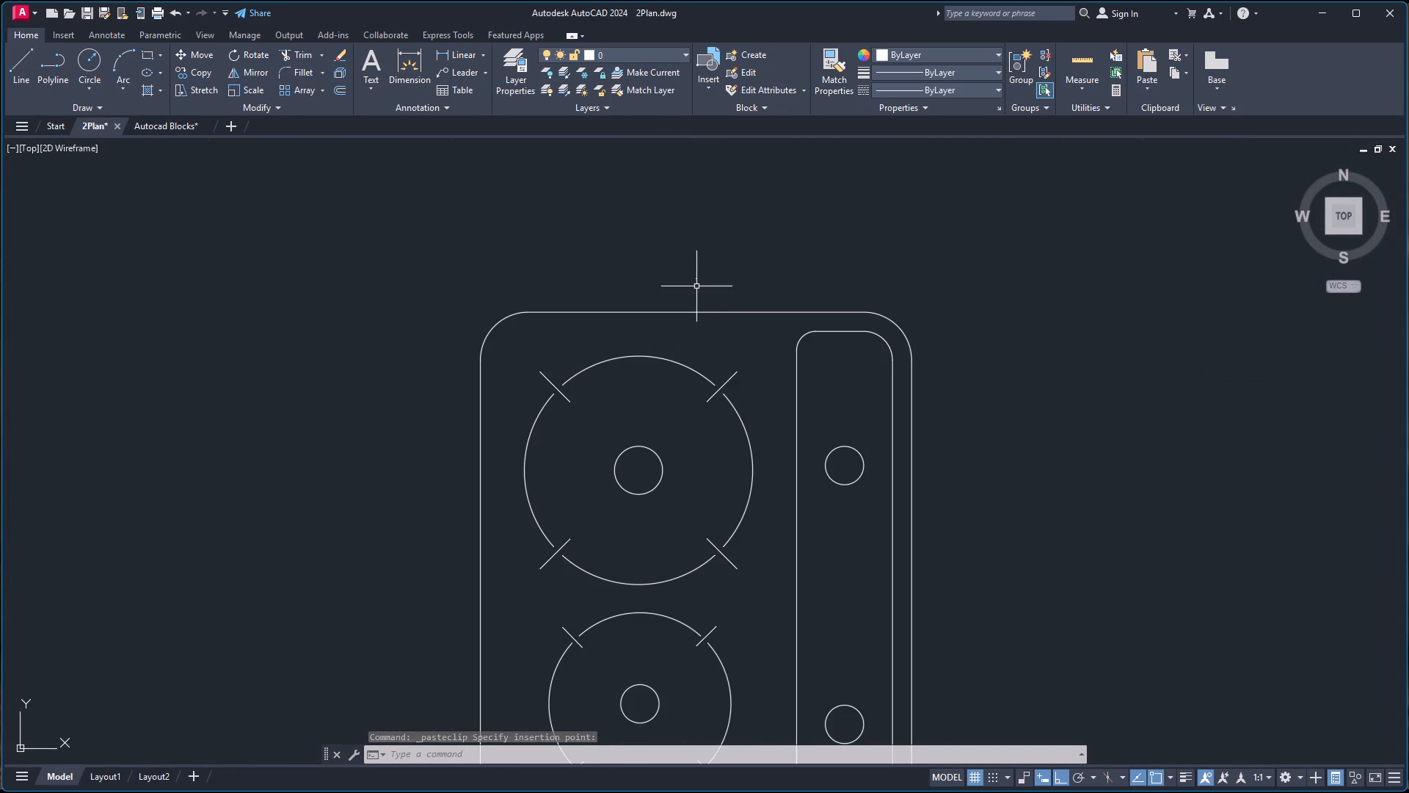
{"action": "left_click", "coordinate": [696, 279]}
{"action": "key", "text": "Delete"}
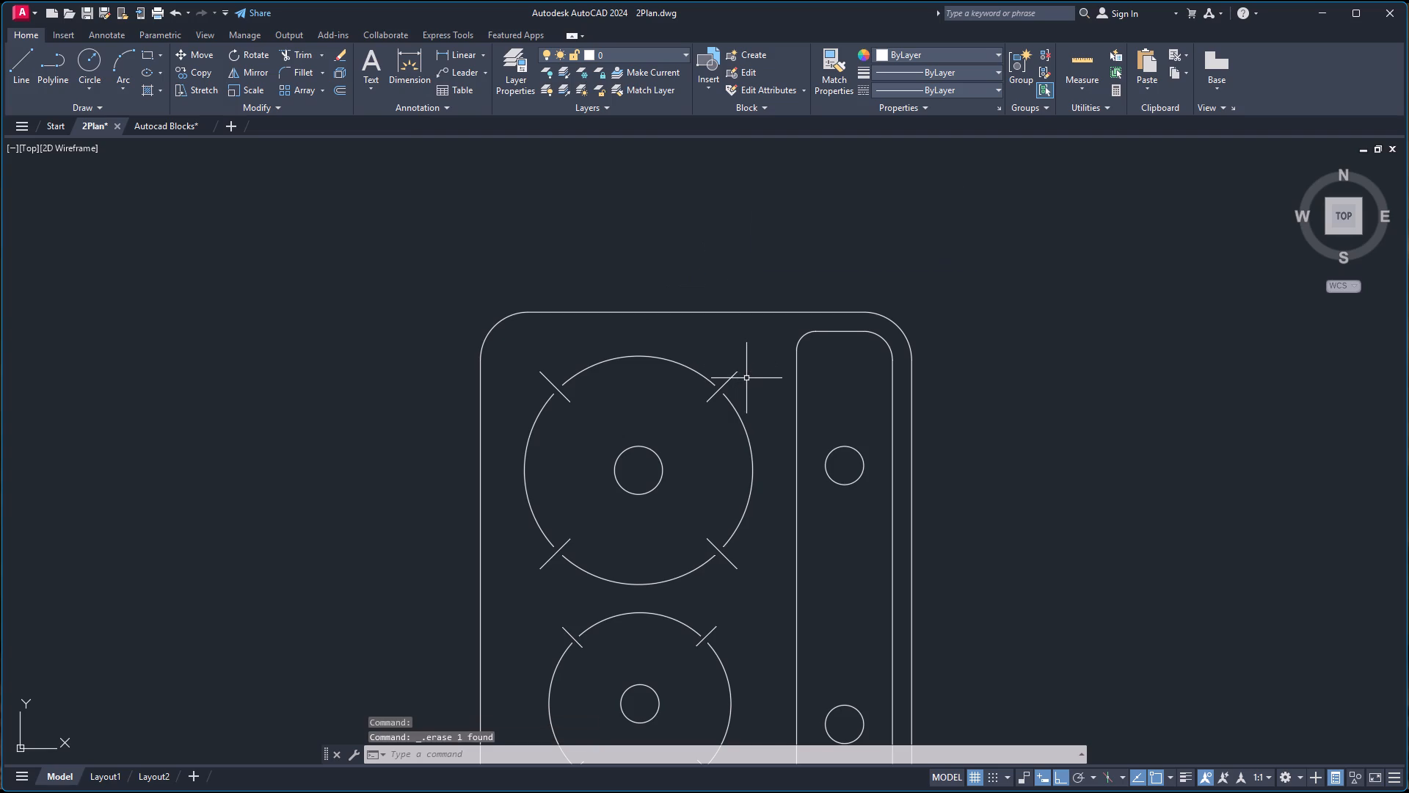
Scale the whole cooktop up by eye from the midpoint of its plain burner-side edge until it suits the plan's furniture.
{"action": "scroll", "coordinate": [593, 294], "scroll_direction": "down", "scroll_amount": 3}
{"action": "left_click", "coordinate": [546, 272]}
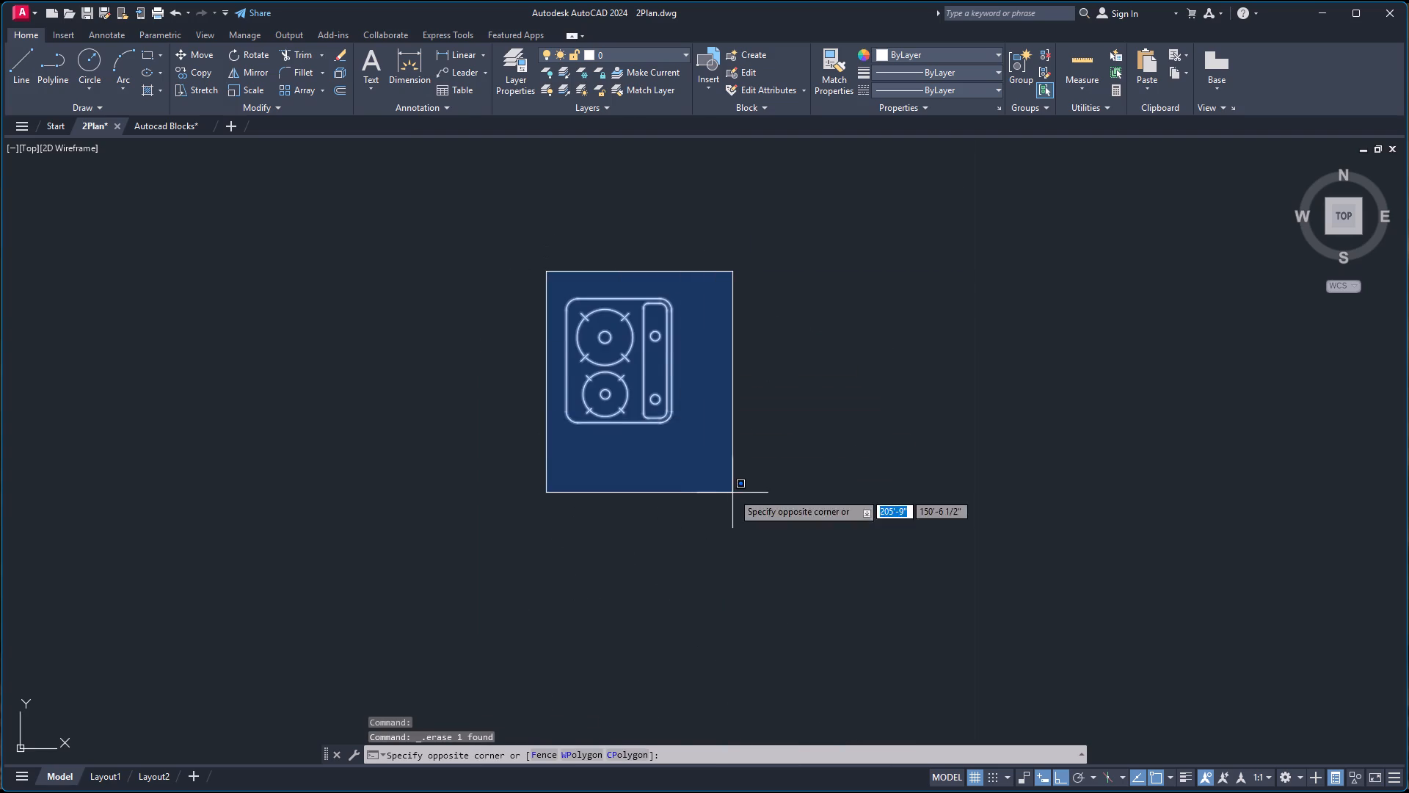
{"action": "left_click", "coordinate": [732, 493]}
{"action": "key", "text": "s"}
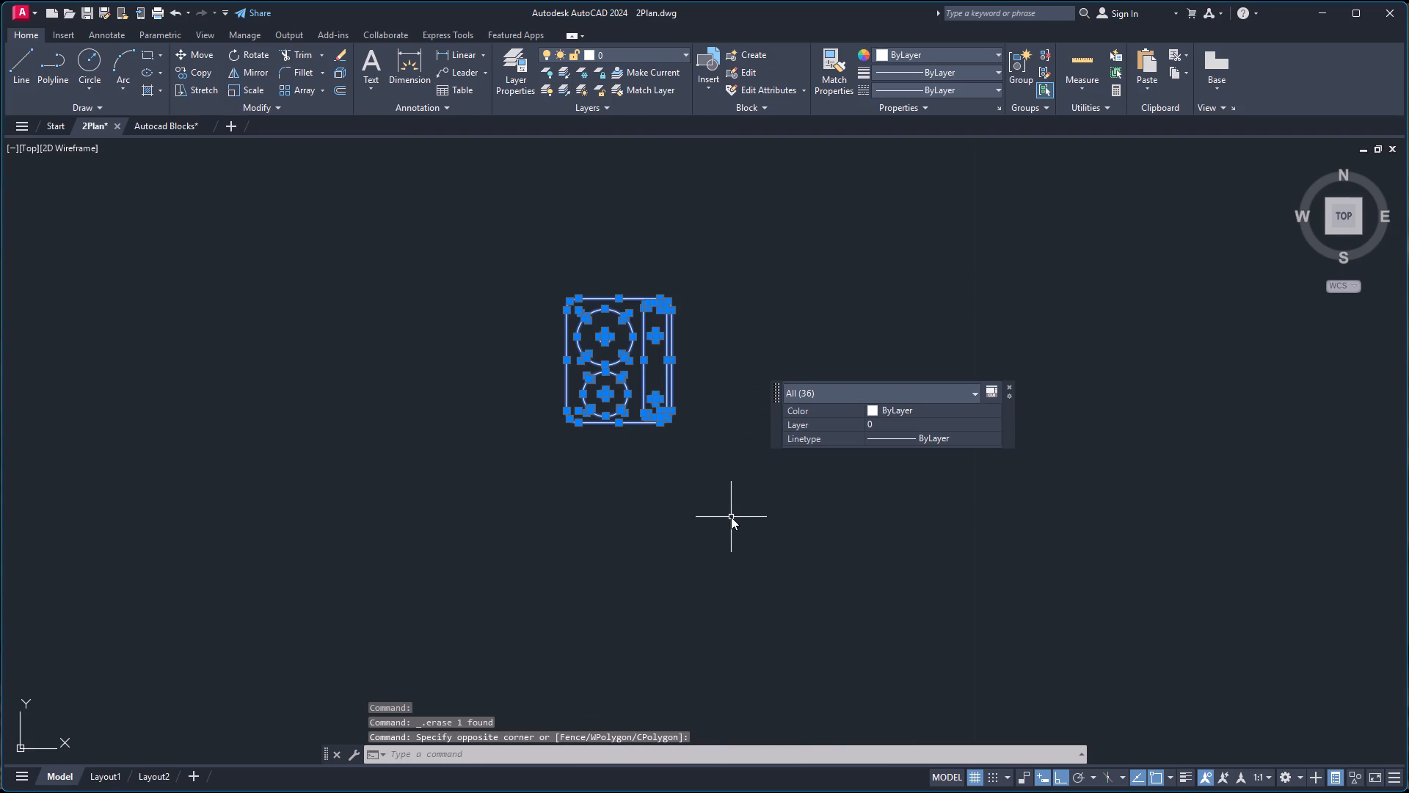
{"action": "key", "text": "c"}
{"action": "key", "text": "Return"}
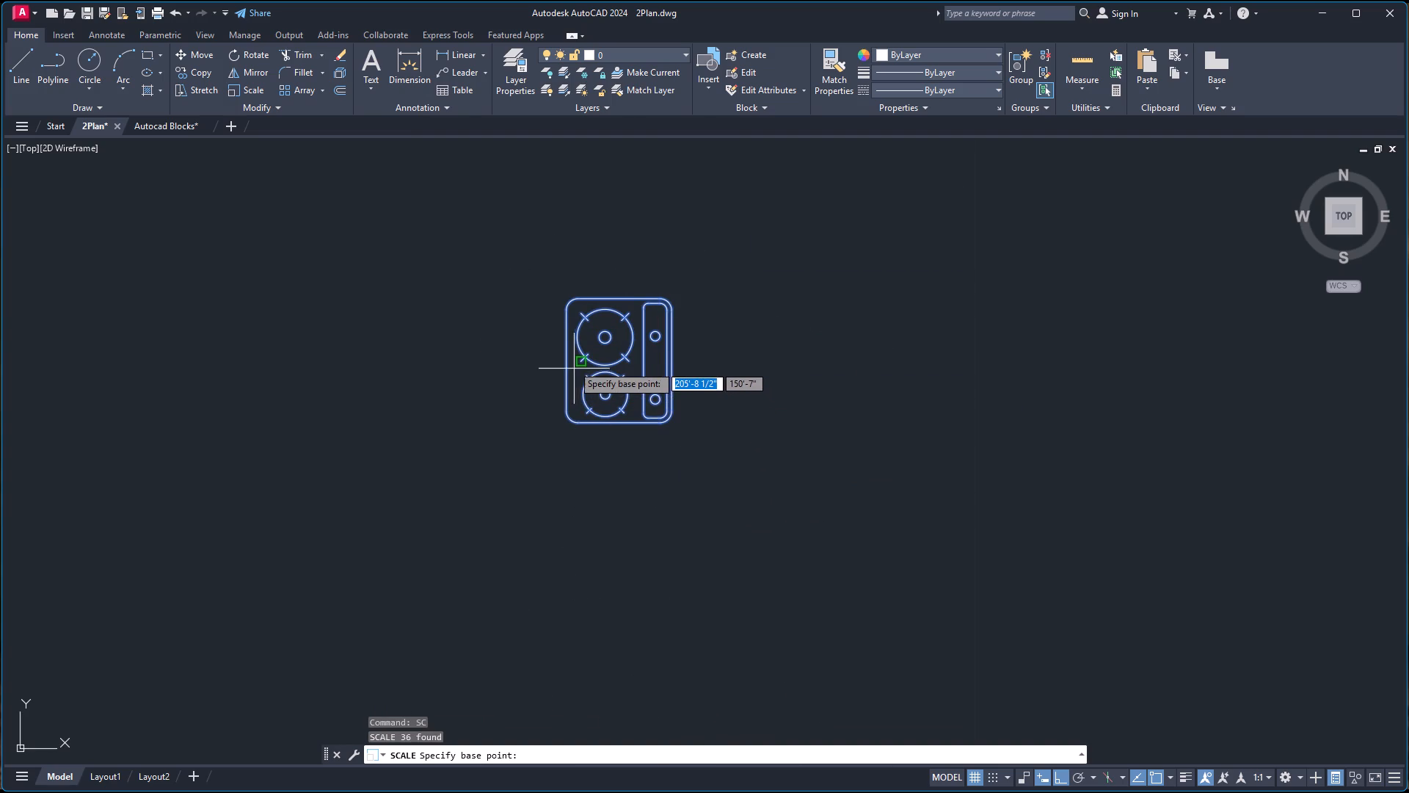
{"action": "left_click", "coordinate": [565, 361]}
{"action": "scroll", "coordinate": [596, 368], "scroll_direction": "down", "scroll_amount": 6}
{"action": "scroll", "coordinate": [653, 391], "scroll_direction": "down", "scroll_amount": 1}
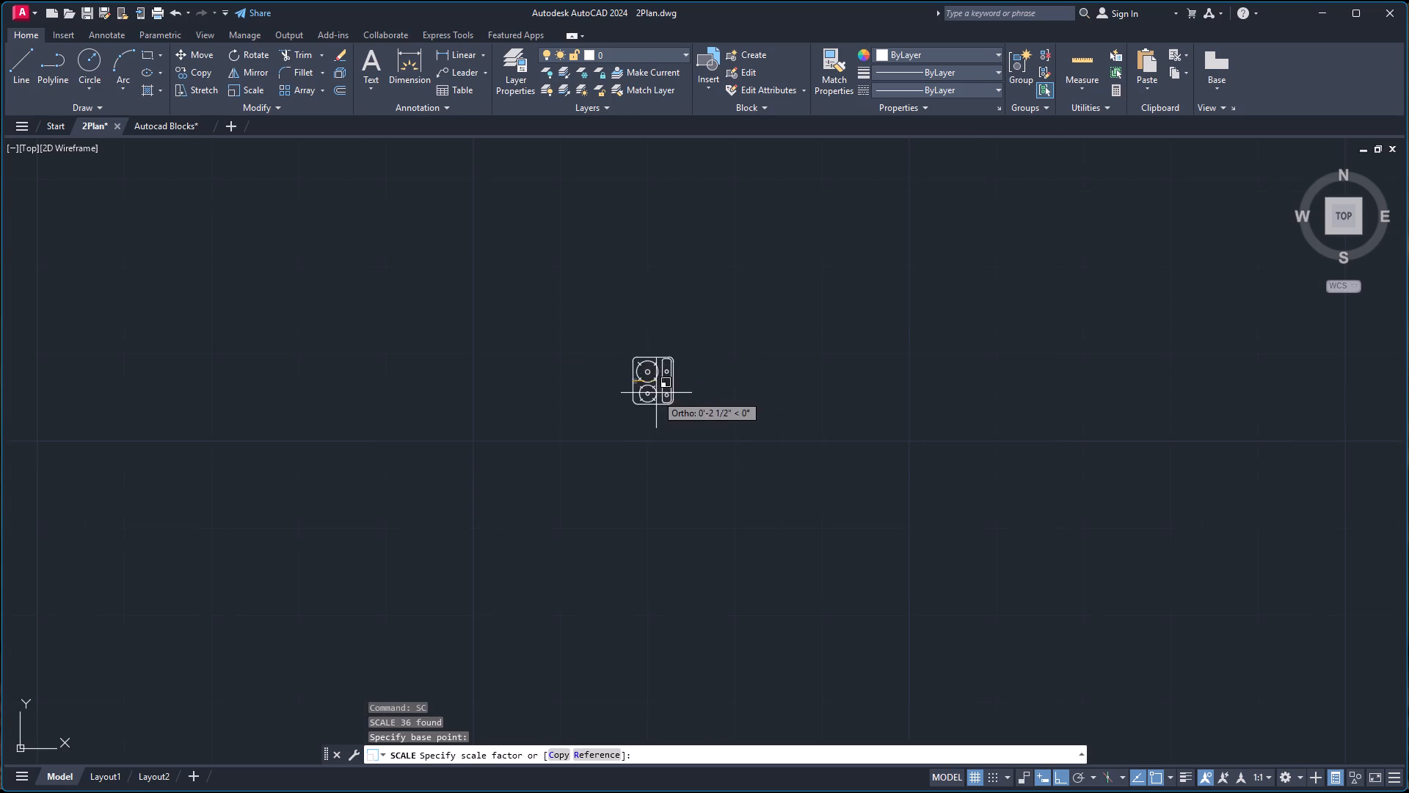
{"action": "scroll", "coordinate": [663, 395], "scroll_direction": "down", "scroll_amount": 4}
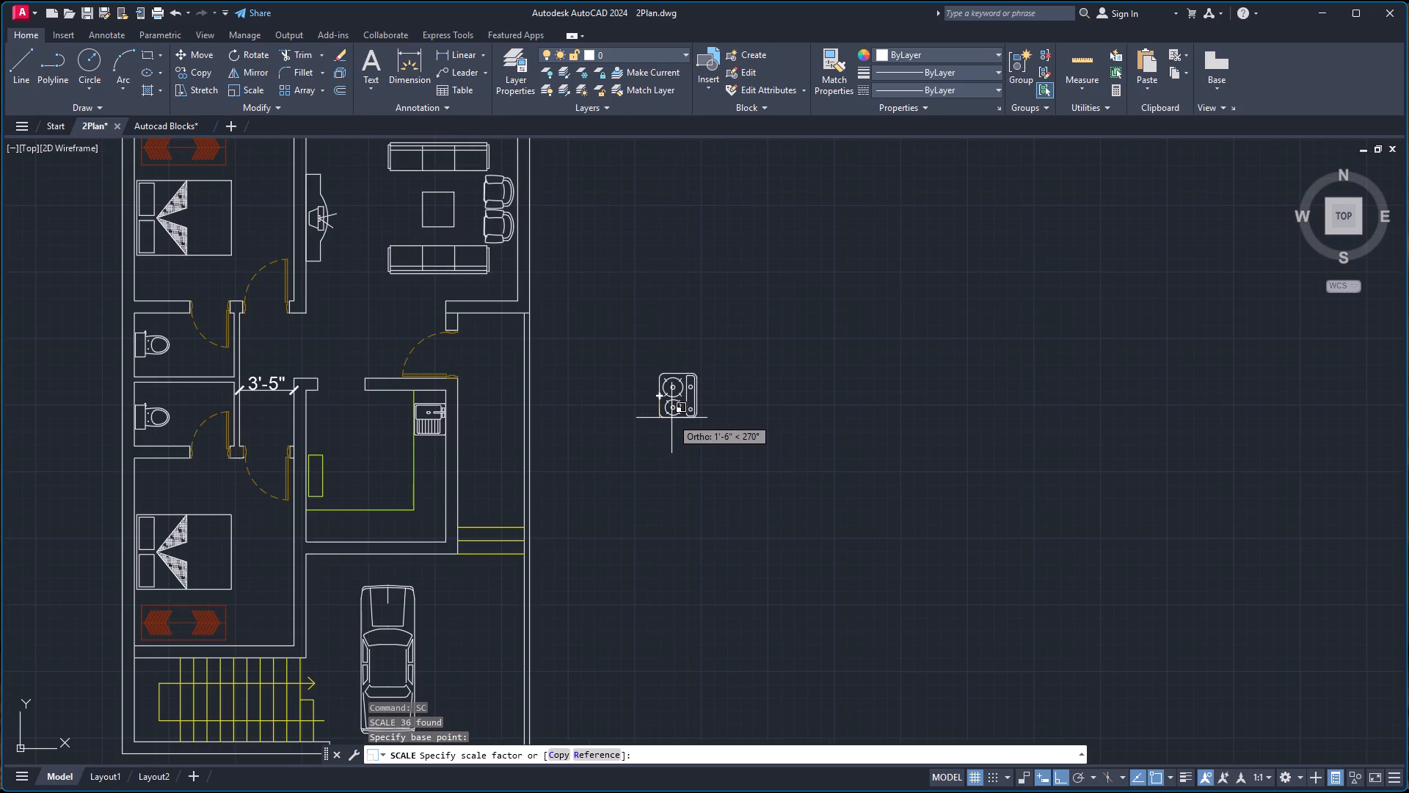
{"action": "left_click", "coordinate": [671, 418]}
Rotate the cooktop 180 degrees about the midpoint of its burner-side edge so the control strip faces the kitchen.
{"action": "left_click", "coordinate": [639, 361]}
{"action": "left_click", "coordinate": [743, 470]}
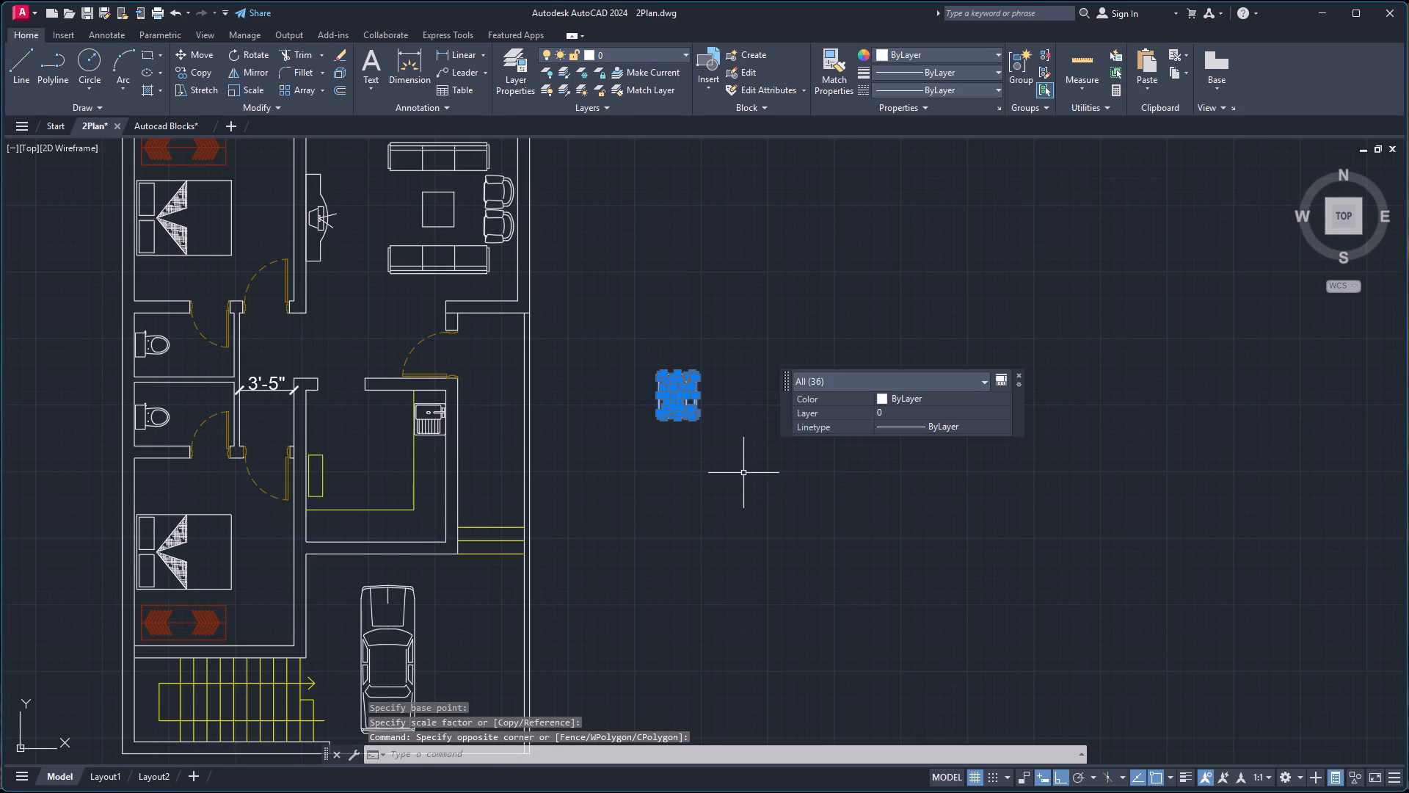
{"action": "type", "text": "ro"}
{"action": "key", "text": "Return"}
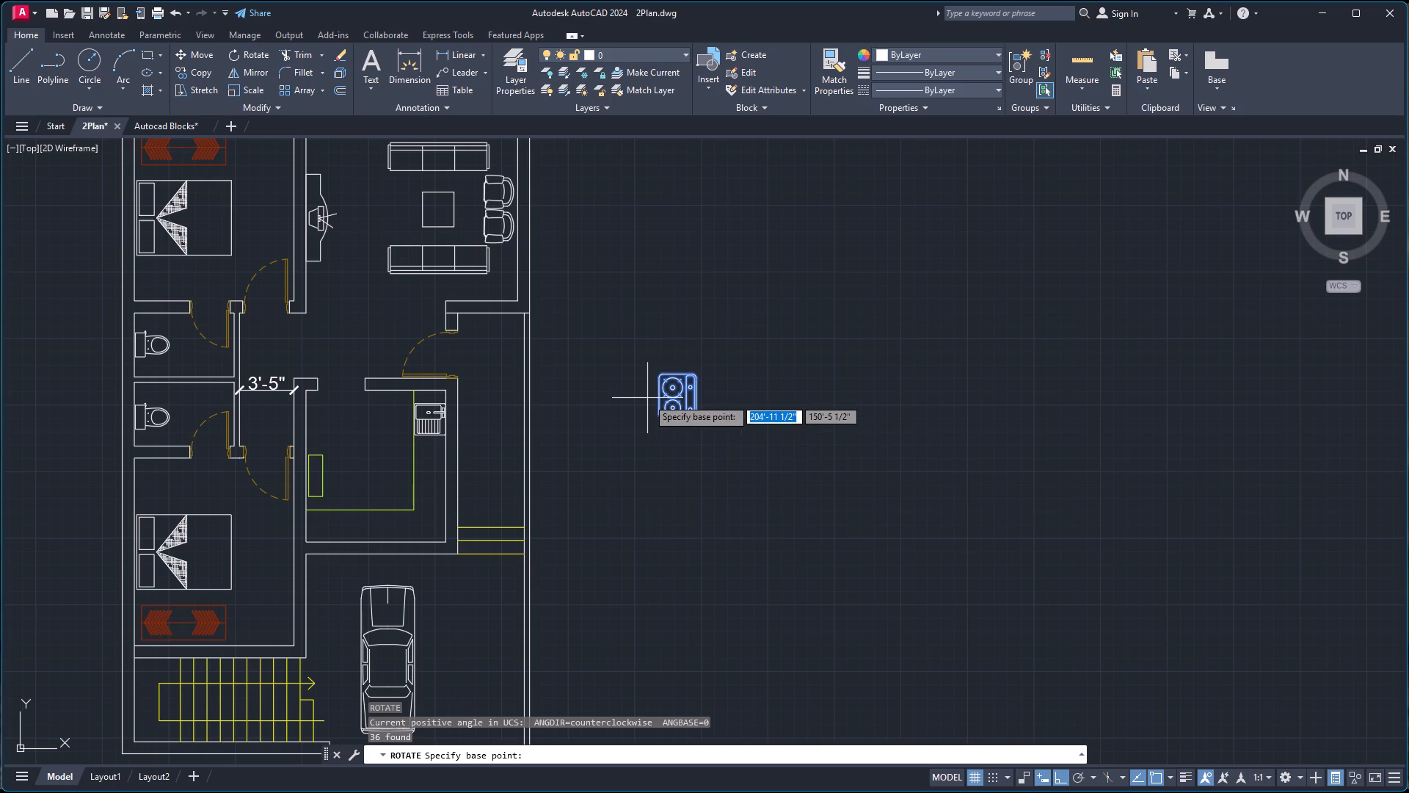
{"action": "left_click", "coordinate": [655, 396]}
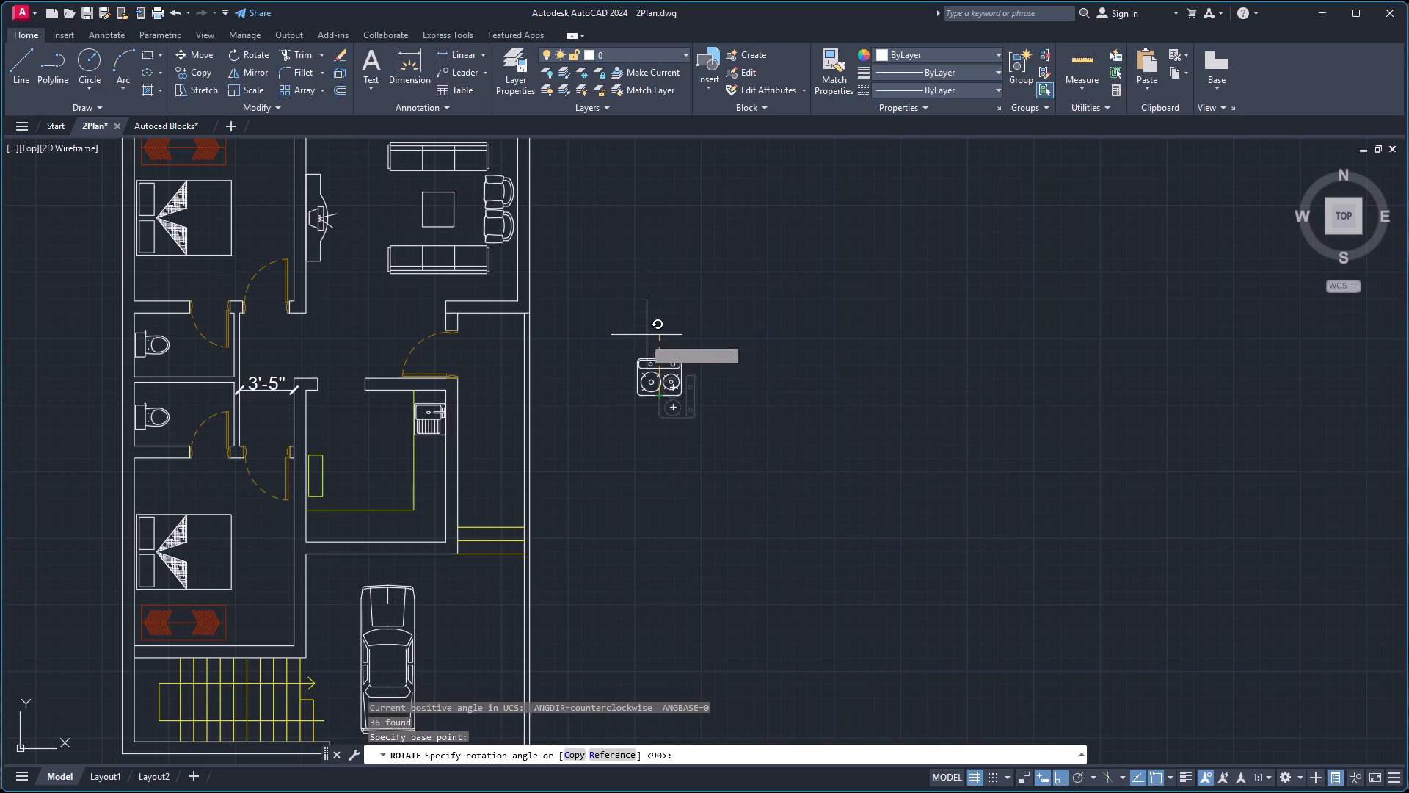
{"action": "left_click", "coordinate": [600, 398]}
Move the cooktop into the kitchen by its burner-side edge, placing it against the inner wall face below the sink.
{"action": "left_click", "coordinate": [607, 341]}
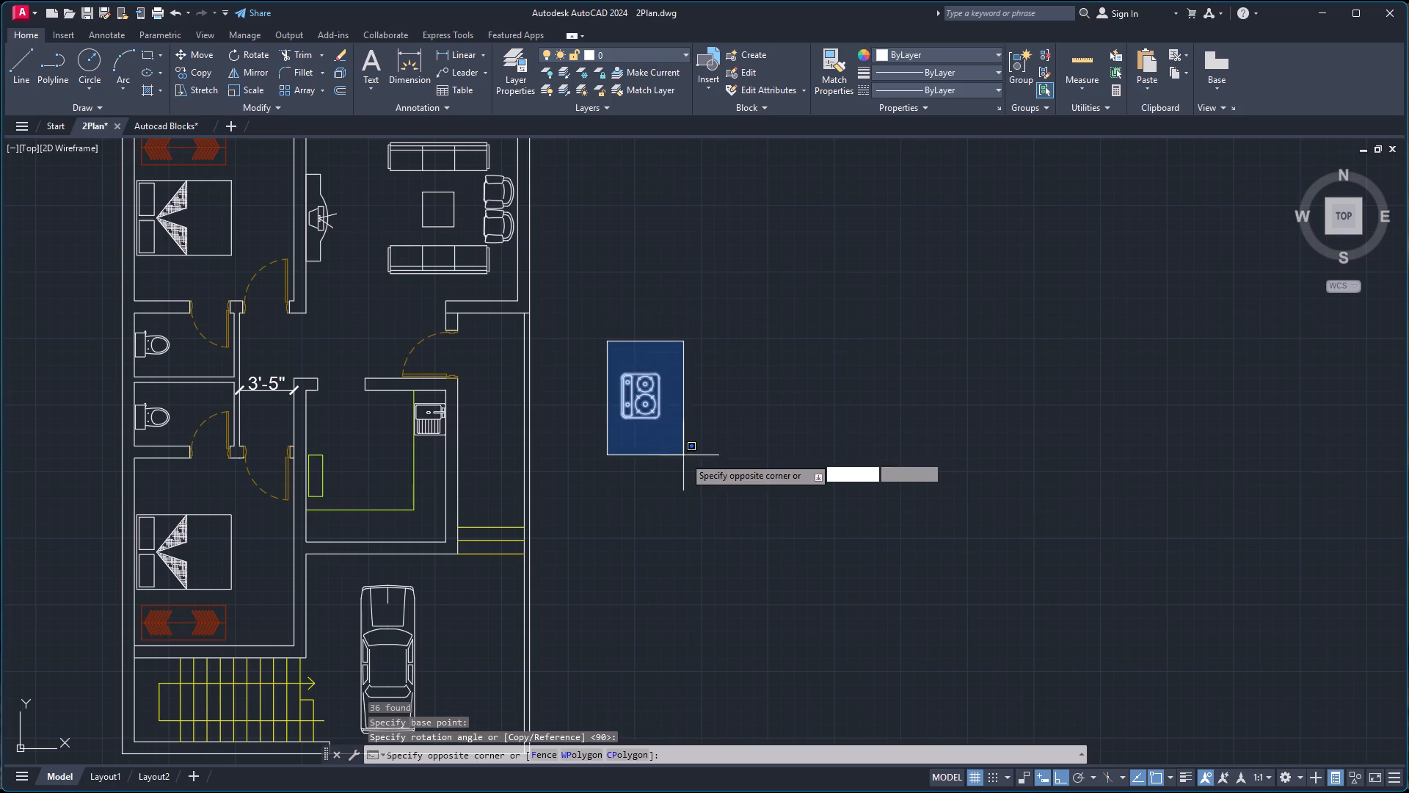
{"action": "left_click", "coordinate": [688, 461]}
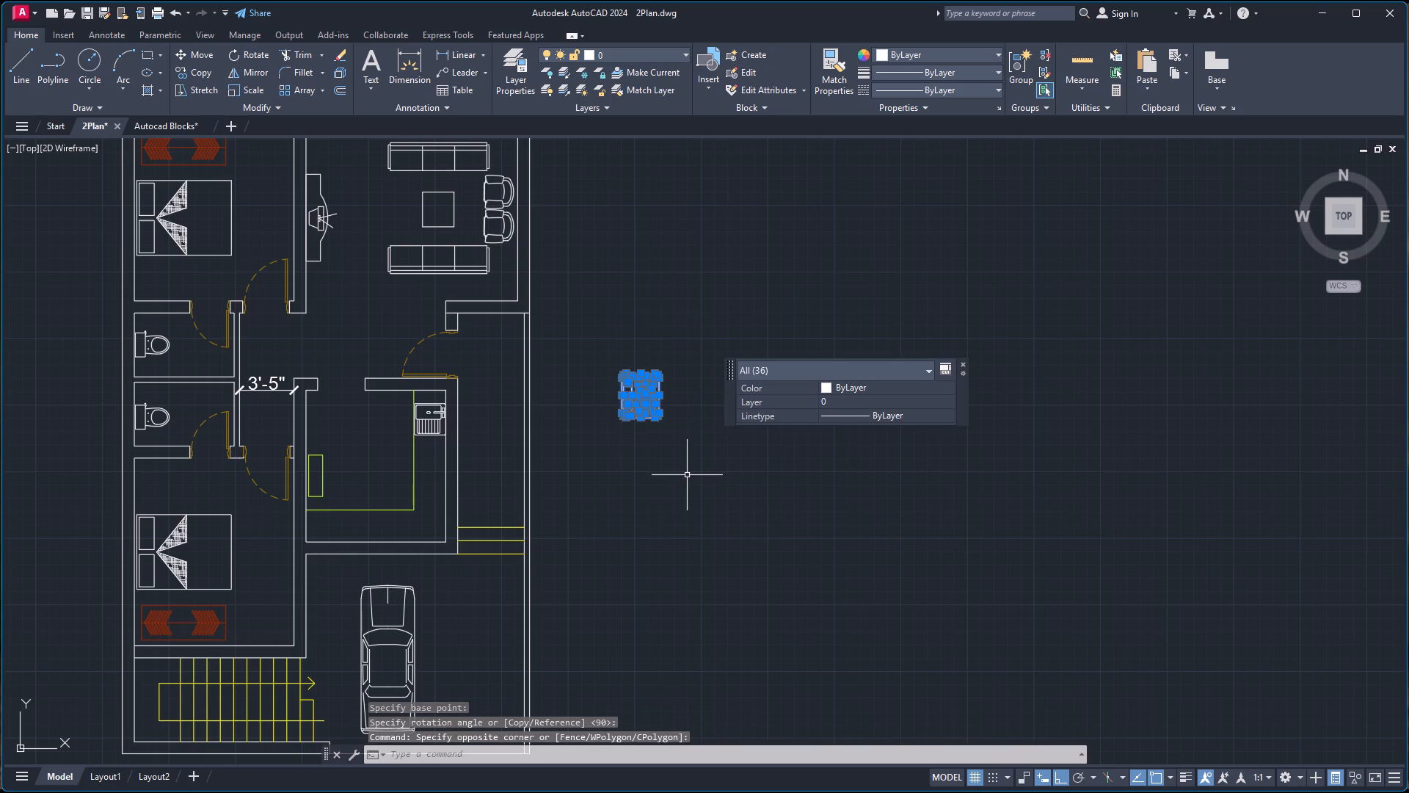
{"action": "key", "text": "m"}
{"action": "key", "text": "Return"}
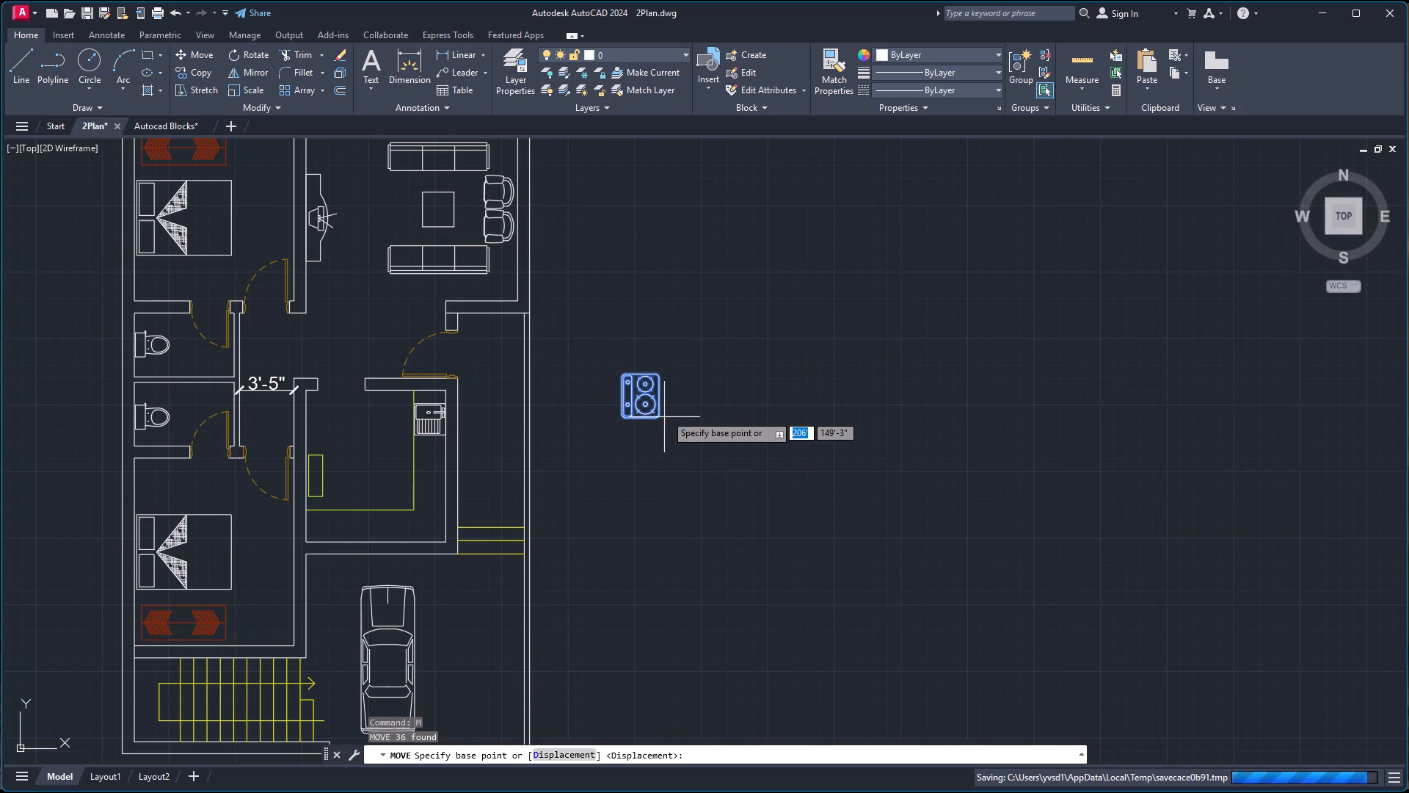
{"action": "scroll", "coordinate": [713, 388], "scroll_direction": "up", "scroll_amount": 3}
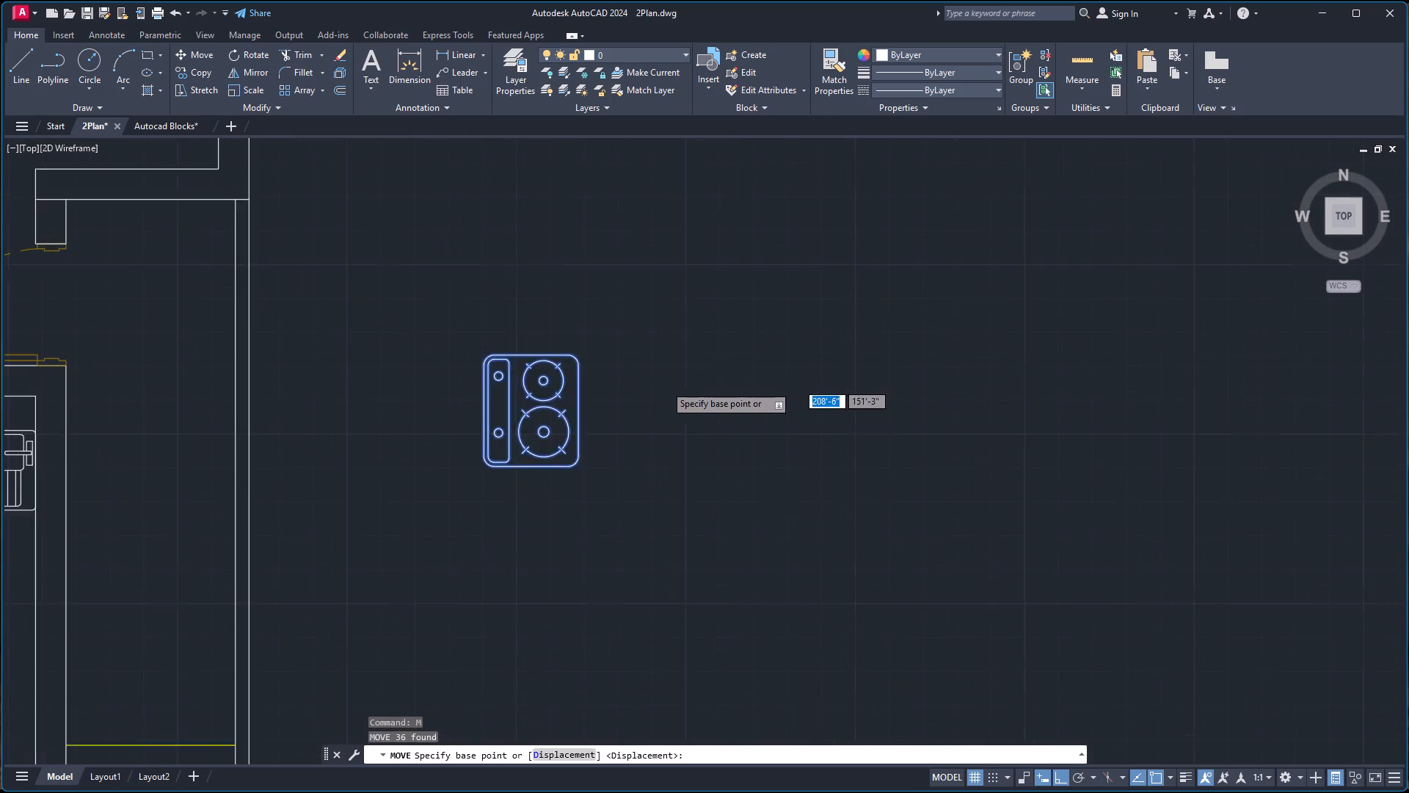
{"action": "left_click", "coordinate": [514, 430]}
{"action": "scroll", "coordinate": [269, 446], "scroll_direction": "down", "scroll_amount": 3}
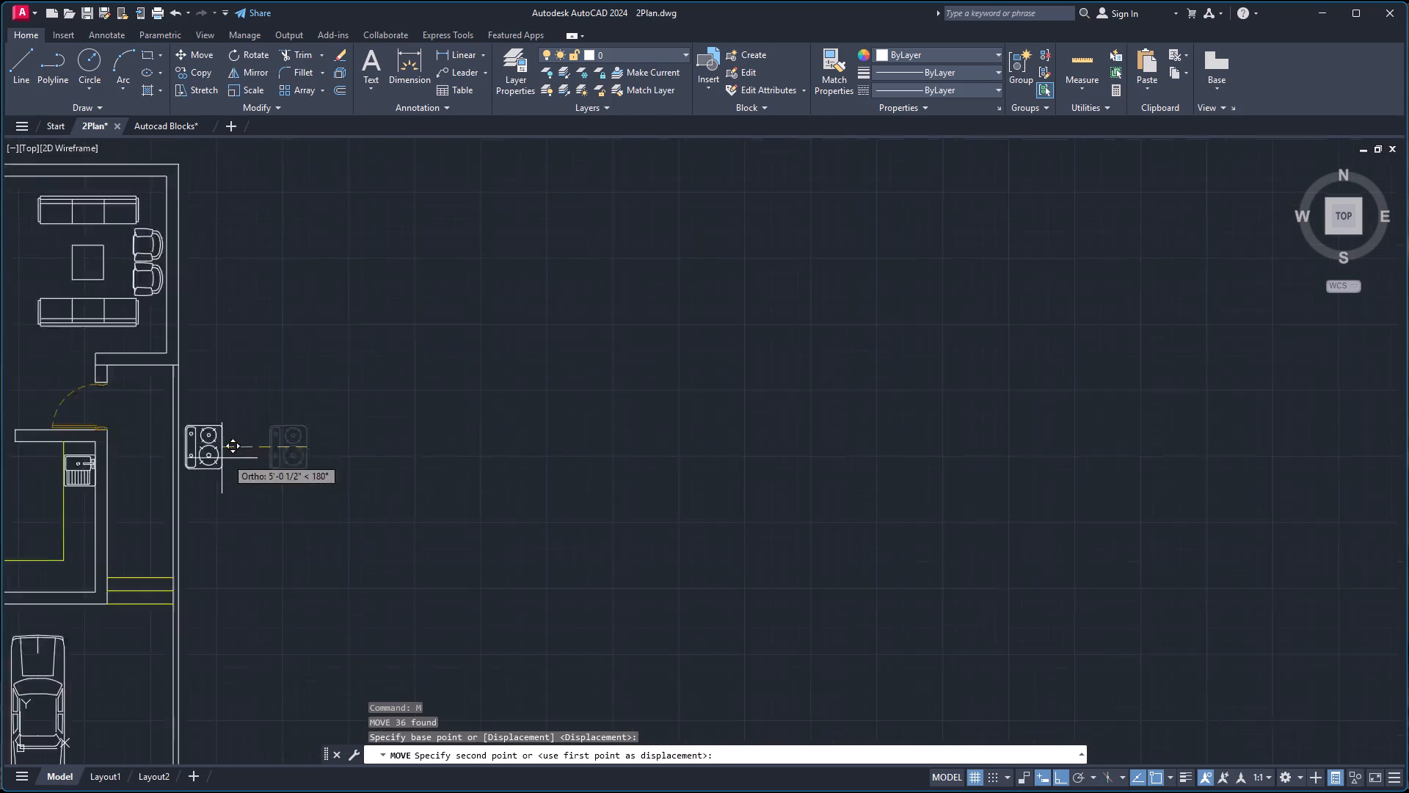
{"action": "scroll", "coordinate": [212, 462], "scroll_direction": "down", "scroll_amount": 2}
{"action": "scroll", "coordinate": [172, 491], "scroll_direction": "up", "scroll_amount": 4}
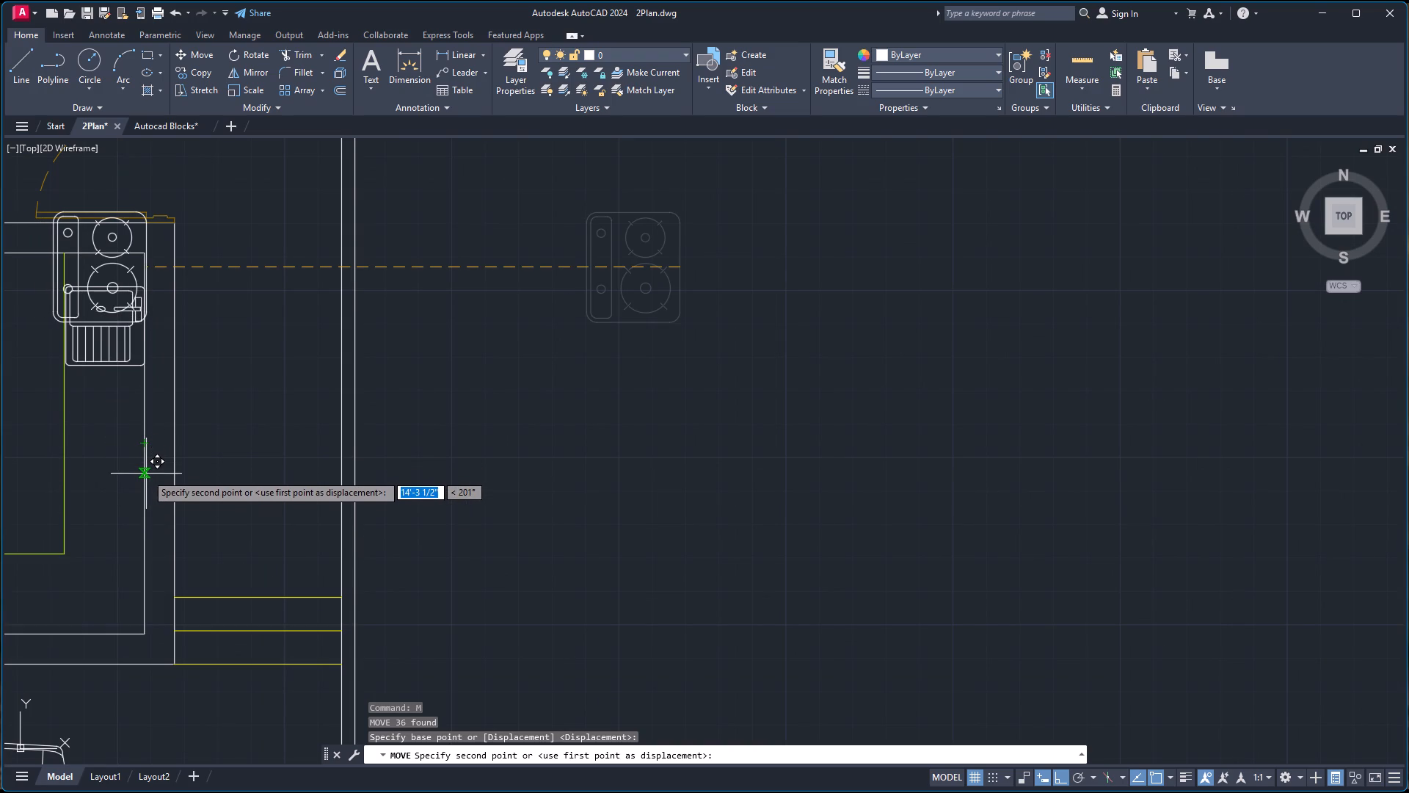
{"action": "left_click", "coordinate": [149, 463]}
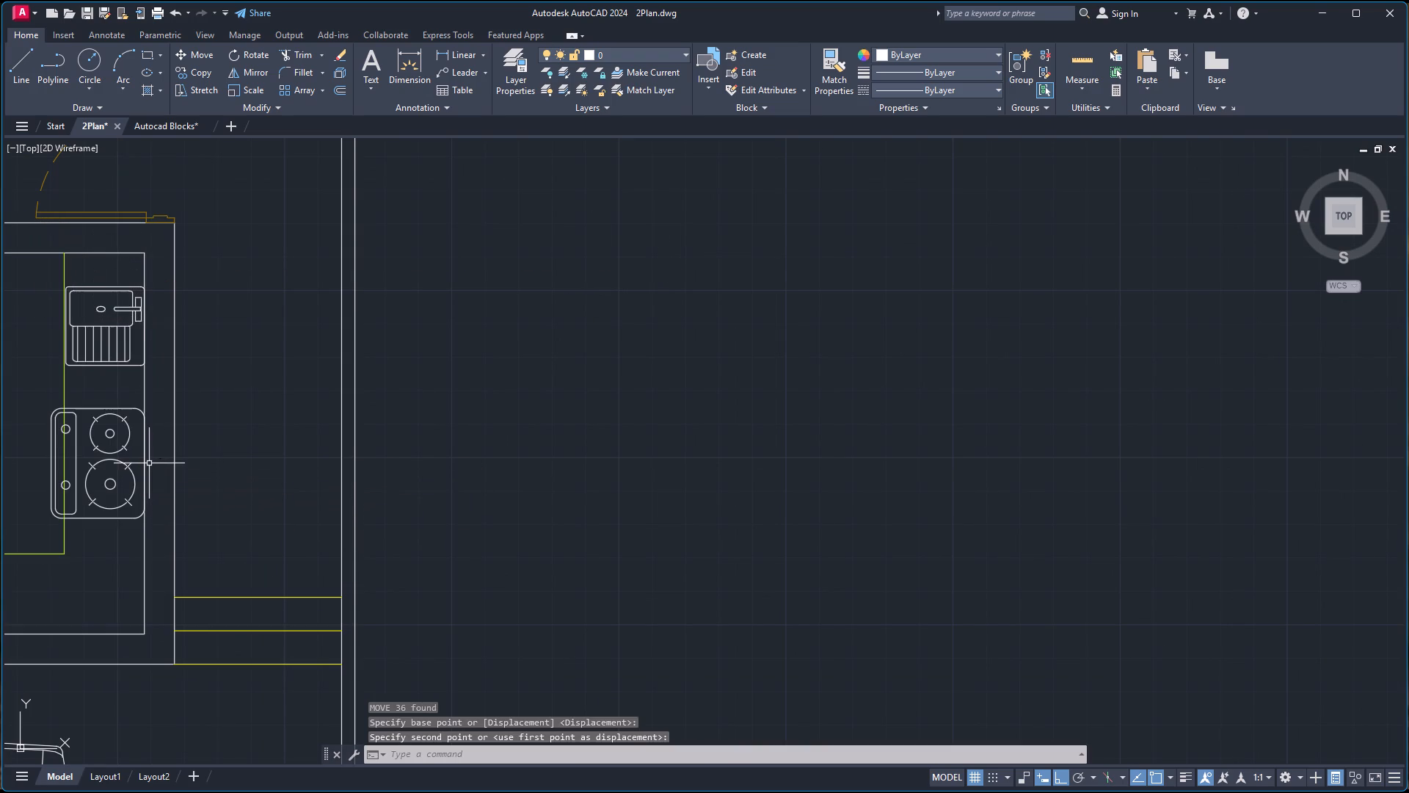
Group all the cooktop's linework into a single unnamed group.
{"action": "left_click", "coordinate": [122, 409]}
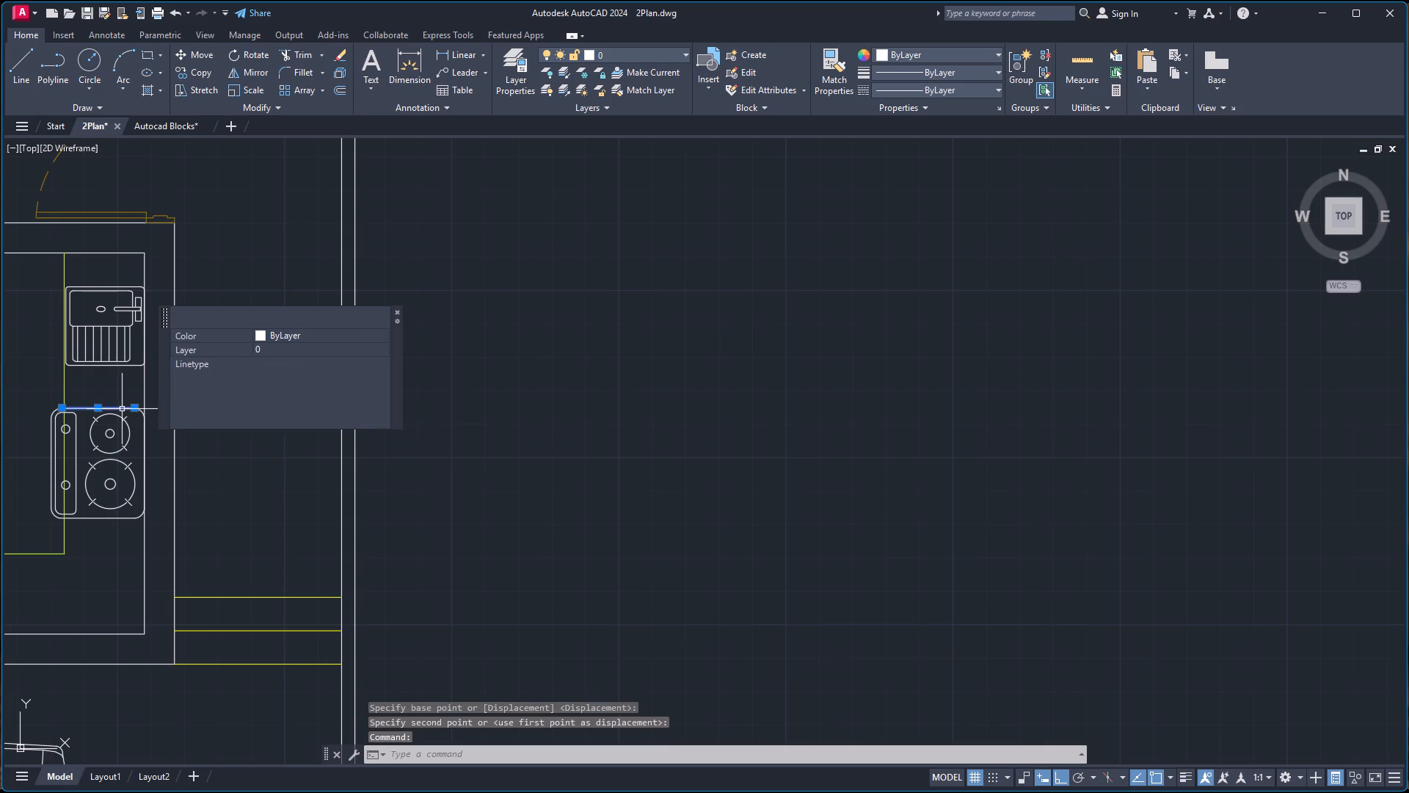
{"action": "left_click", "coordinate": [33, 394]}
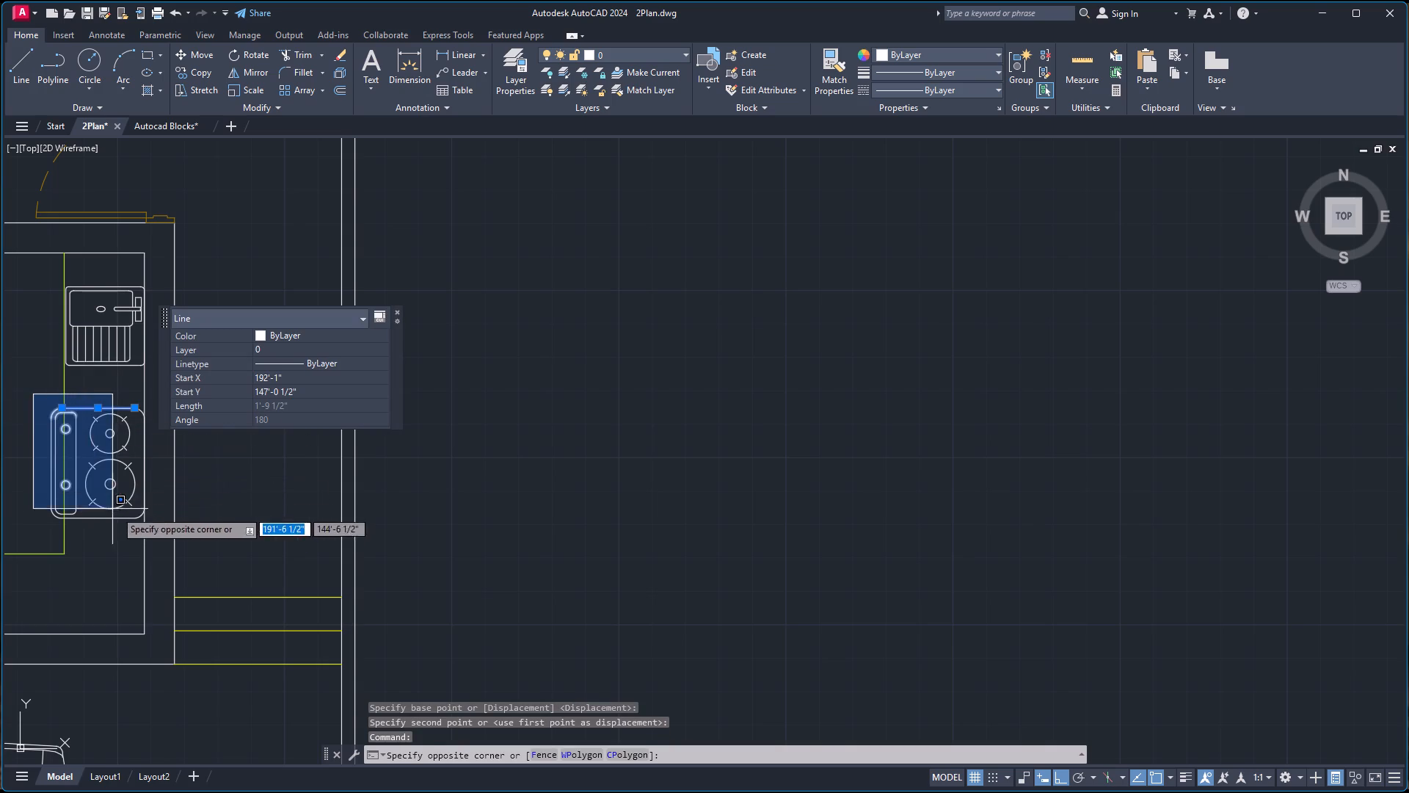
{"action": "left_click", "coordinate": [151, 532]}
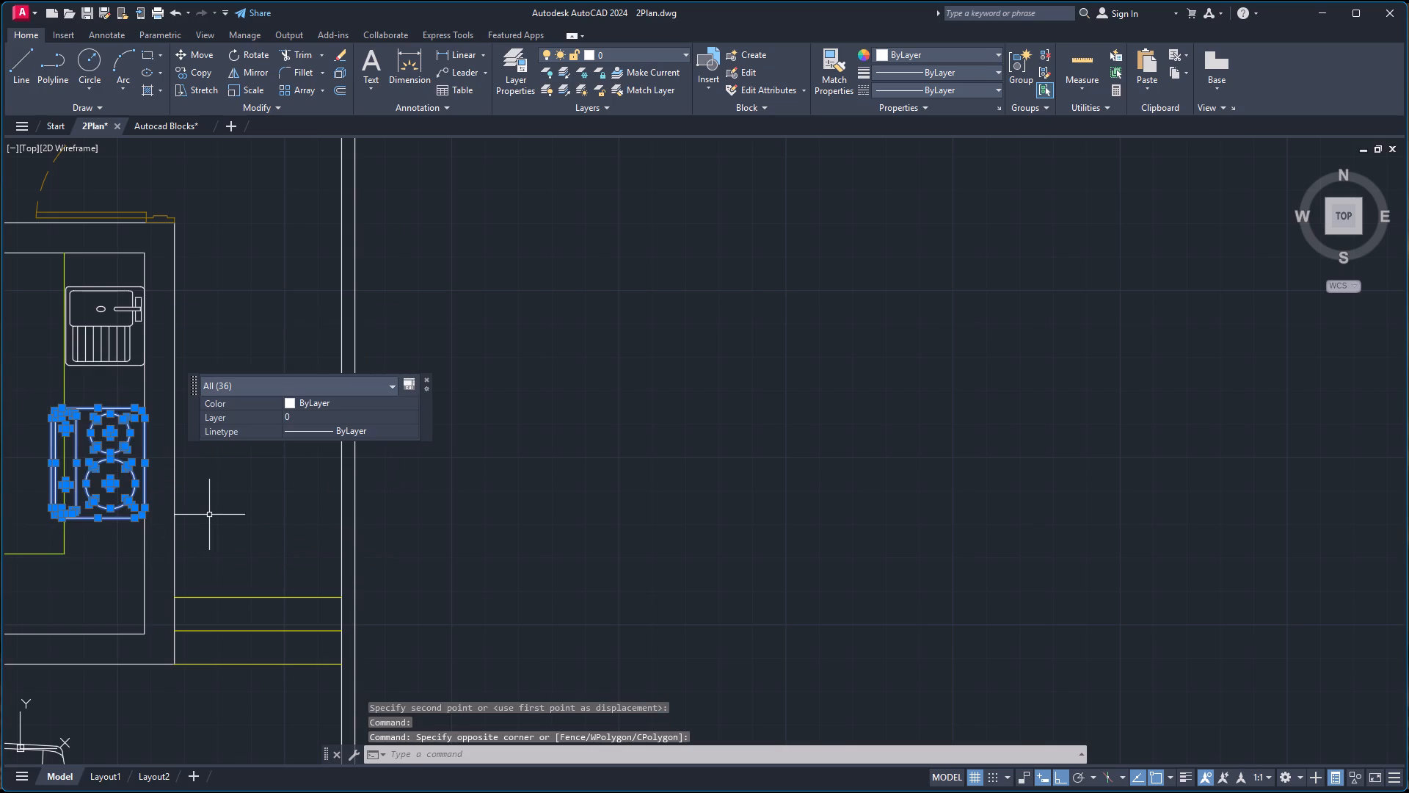
{"action": "key", "text": "g"}
{"action": "key", "text": "Return"}
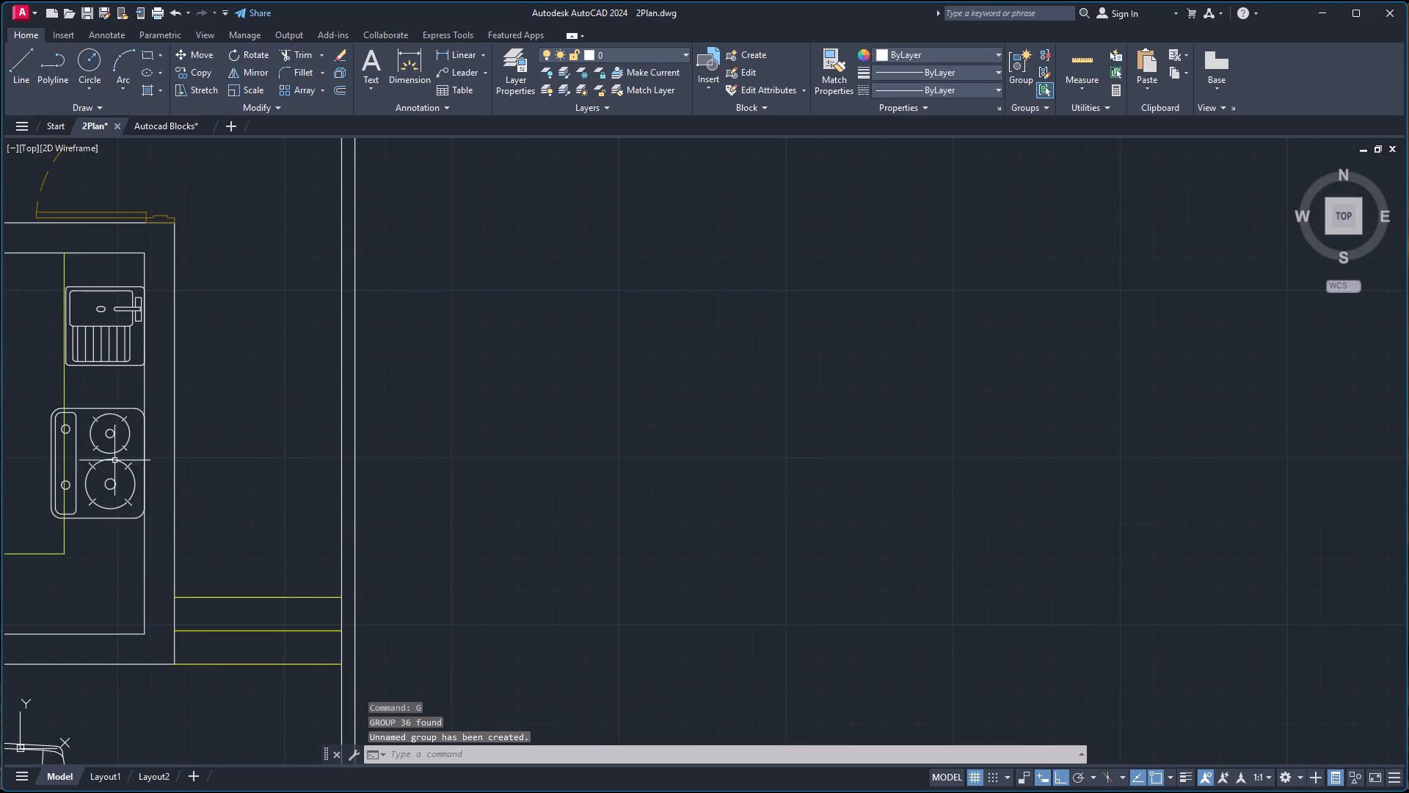
Scale the grouped cooktop down from its wall-side edge midpoint so it fits within the kitchen counter's depth.
{"action": "left_click", "coordinate": [117, 460]}
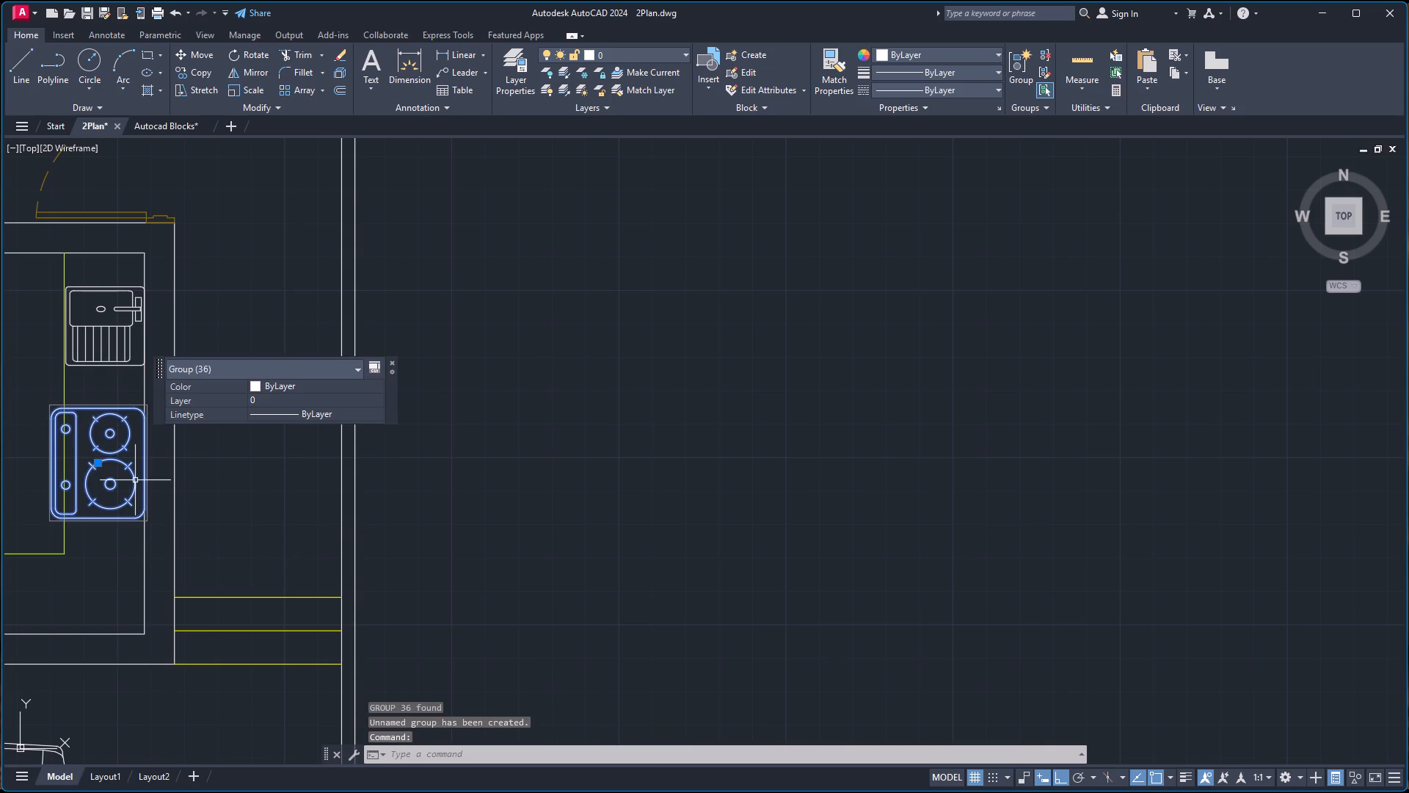
{"action": "type", "text": "sc"}
{"action": "key", "text": "Return"}
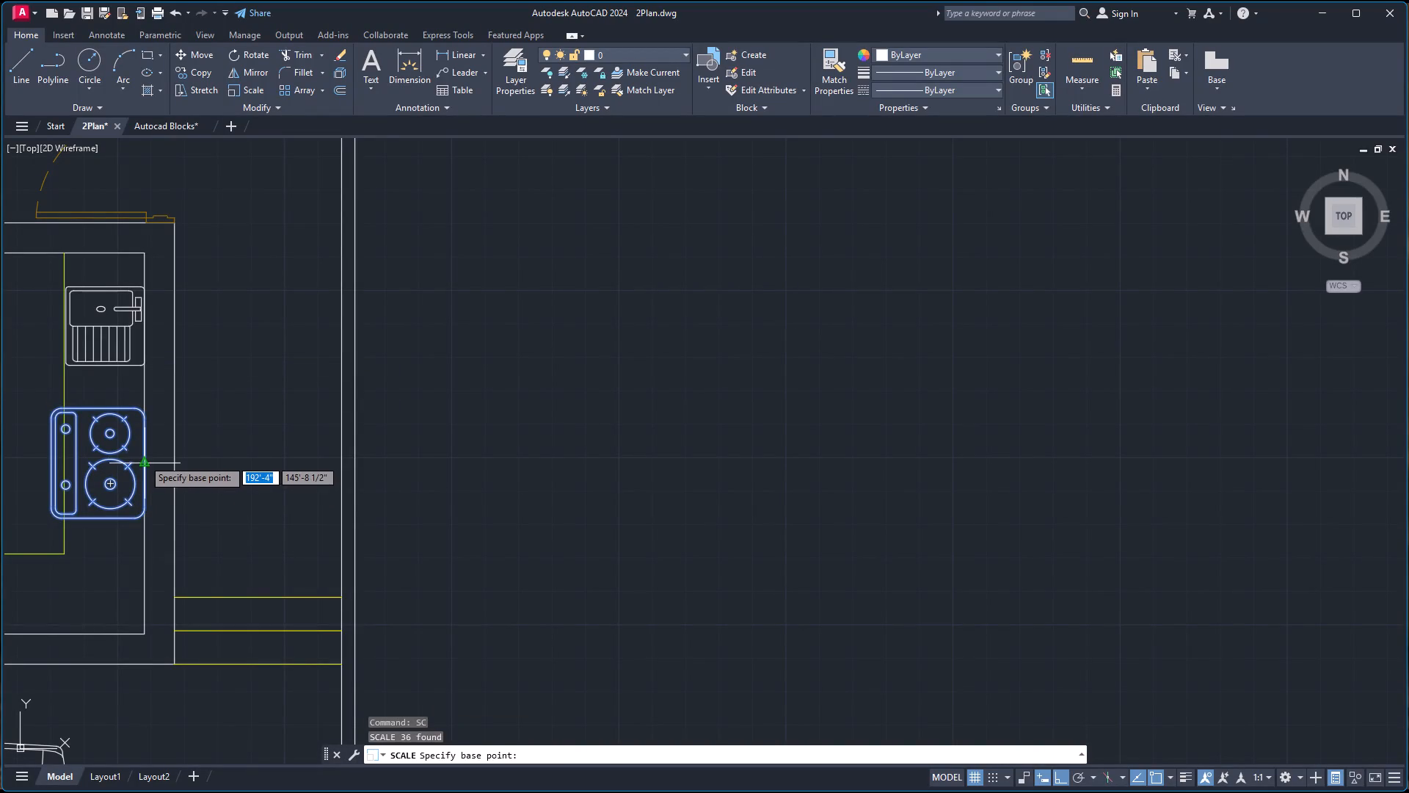
{"action": "left_click", "coordinate": [143, 459]}
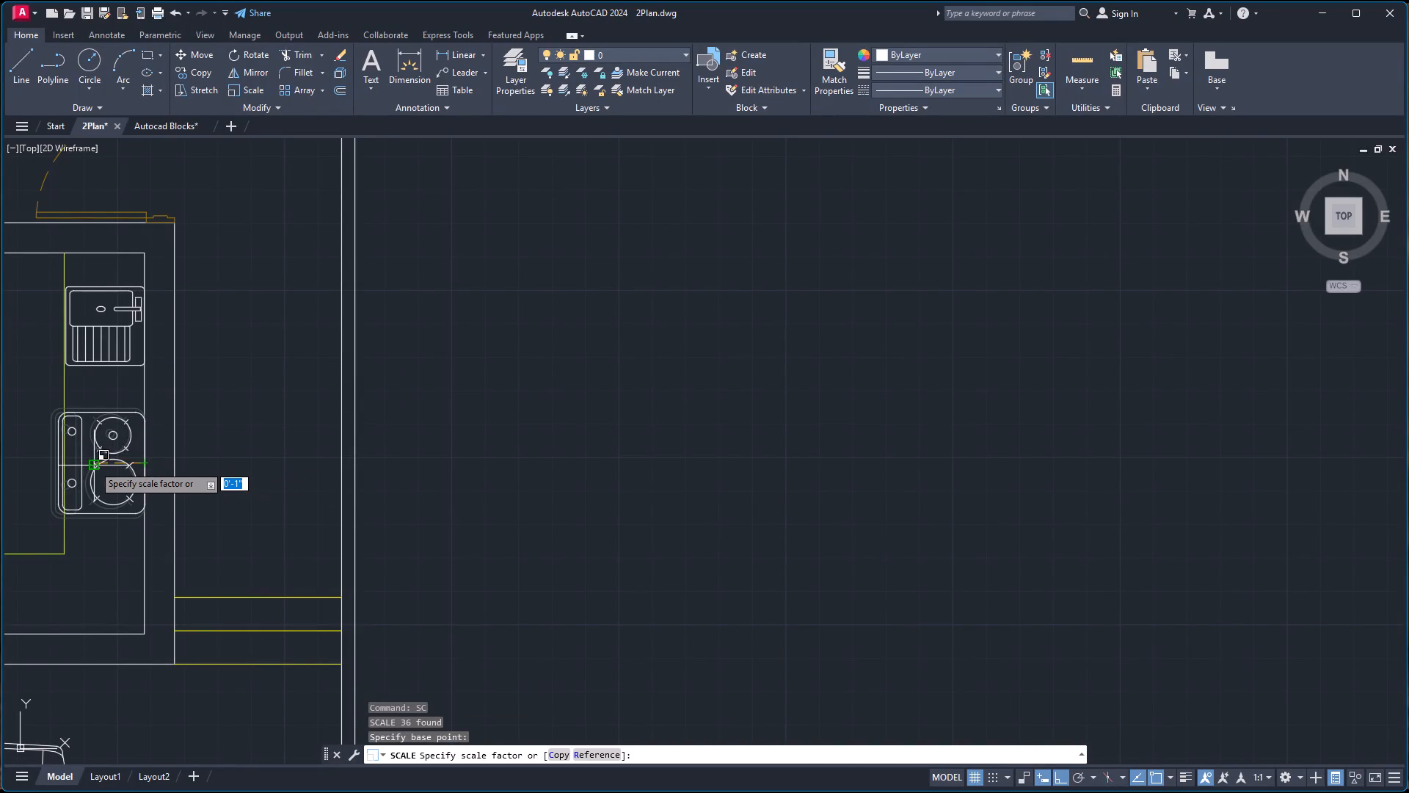
{"action": "scroll", "coordinate": [93, 465], "scroll_direction": "up", "scroll_amount": 2}
{"action": "scroll", "coordinate": [93, 465], "scroll_direction": "down", "scroll_amount": 1}
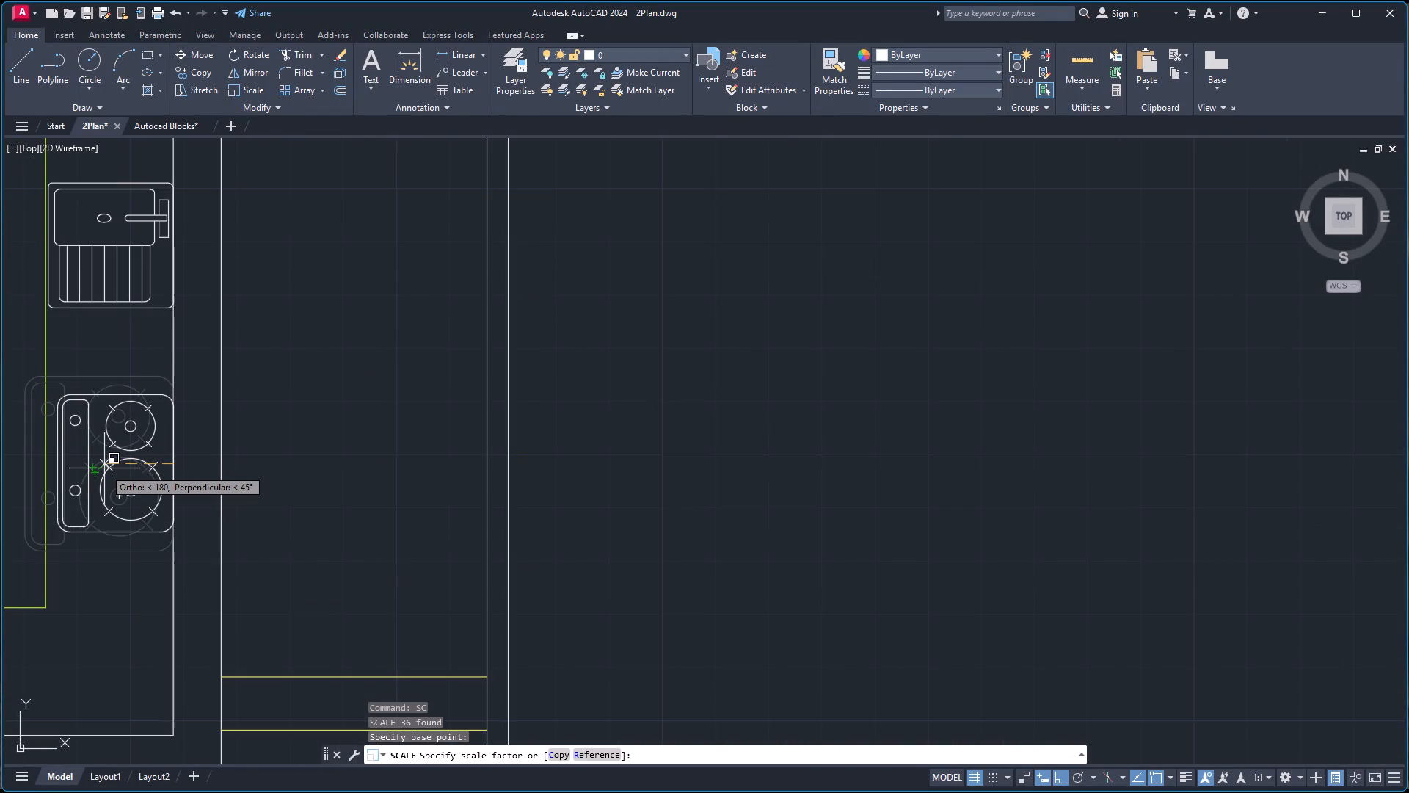
{"action": "scroll", "coordinate": [104, 468], "scroll_direction": "up", "scroll_amount": 1}
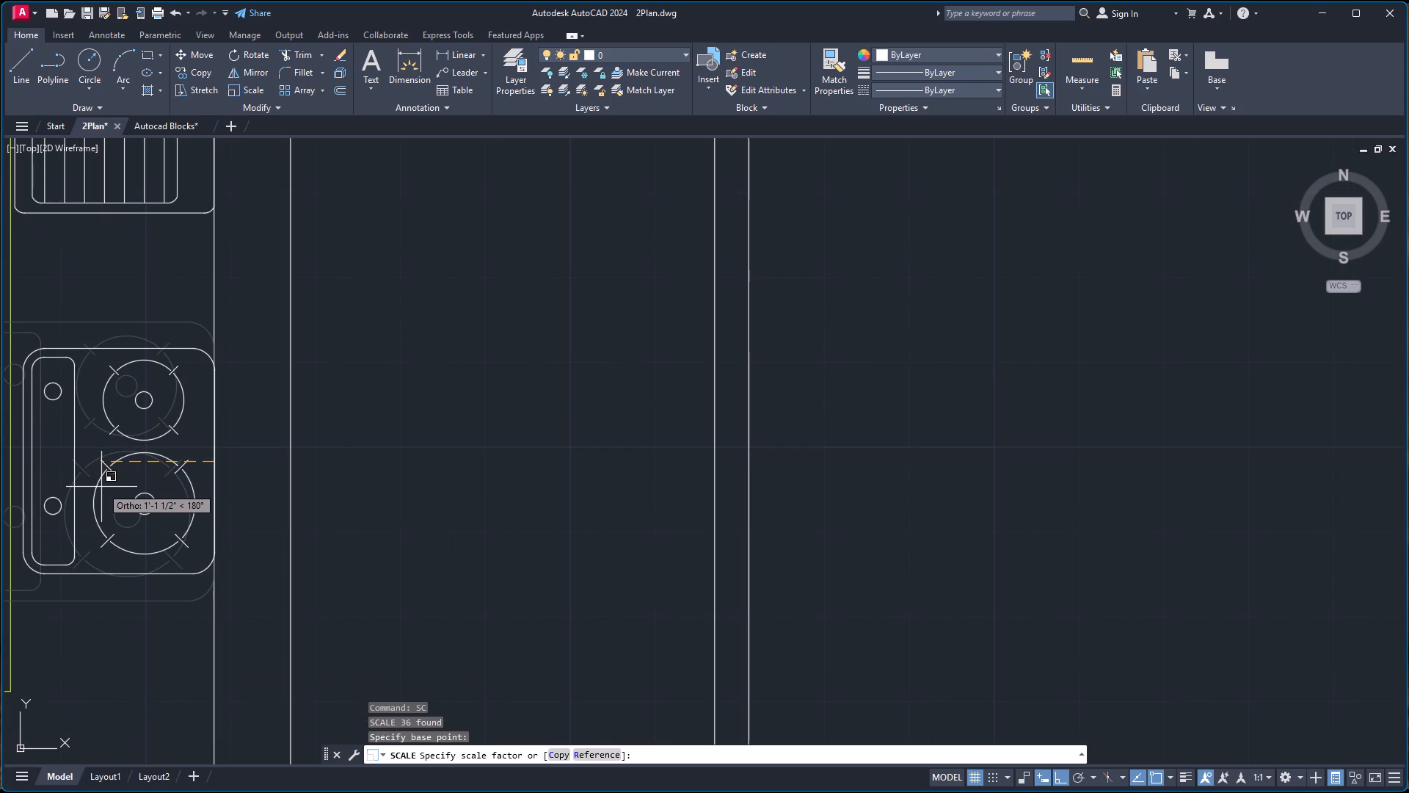
{"action": "left_click", "coordinate": [101, 487]}
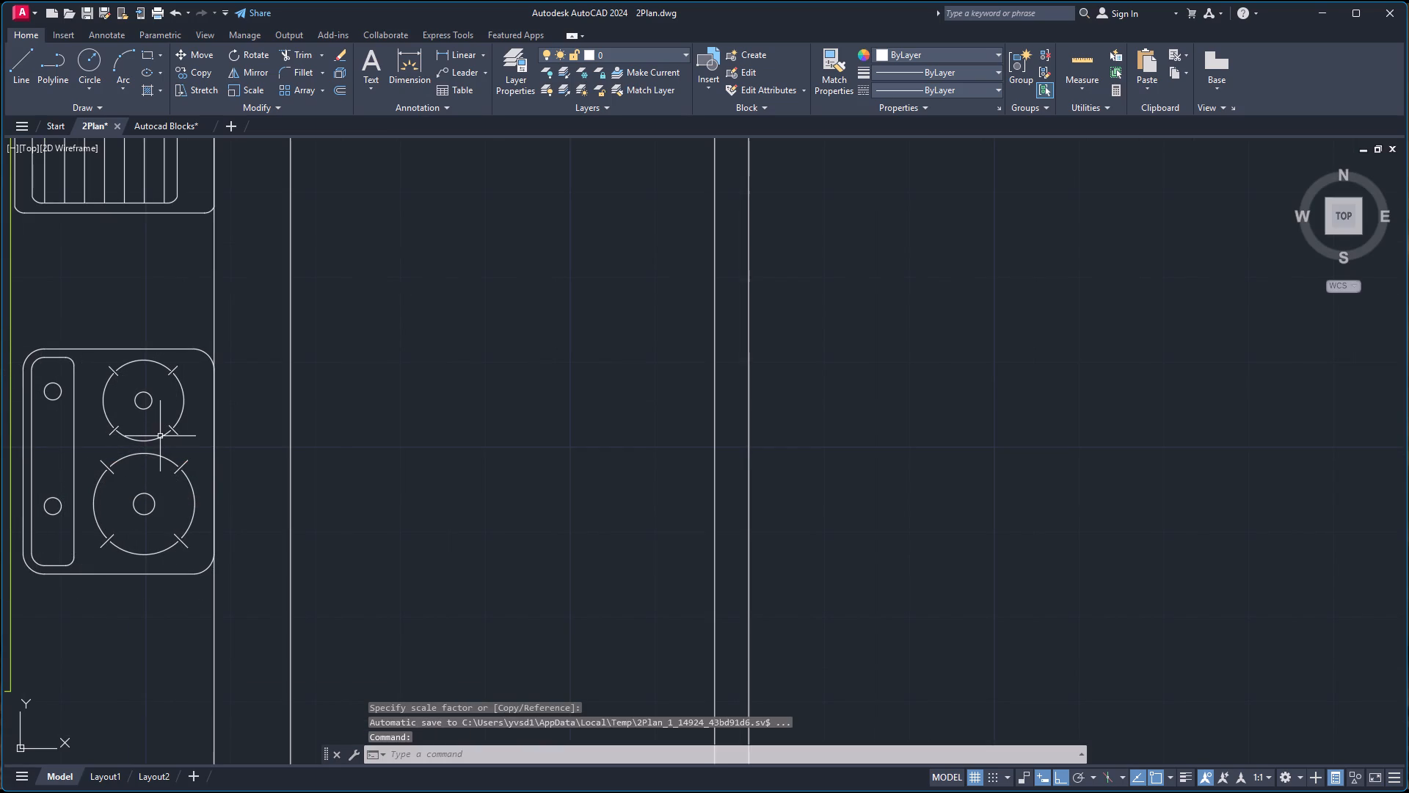
Move the cooktop group slightly away from the wall so it sits inside the counter, clear of both edges.
{"action": "left_click", "coordinate": [159, 435]}
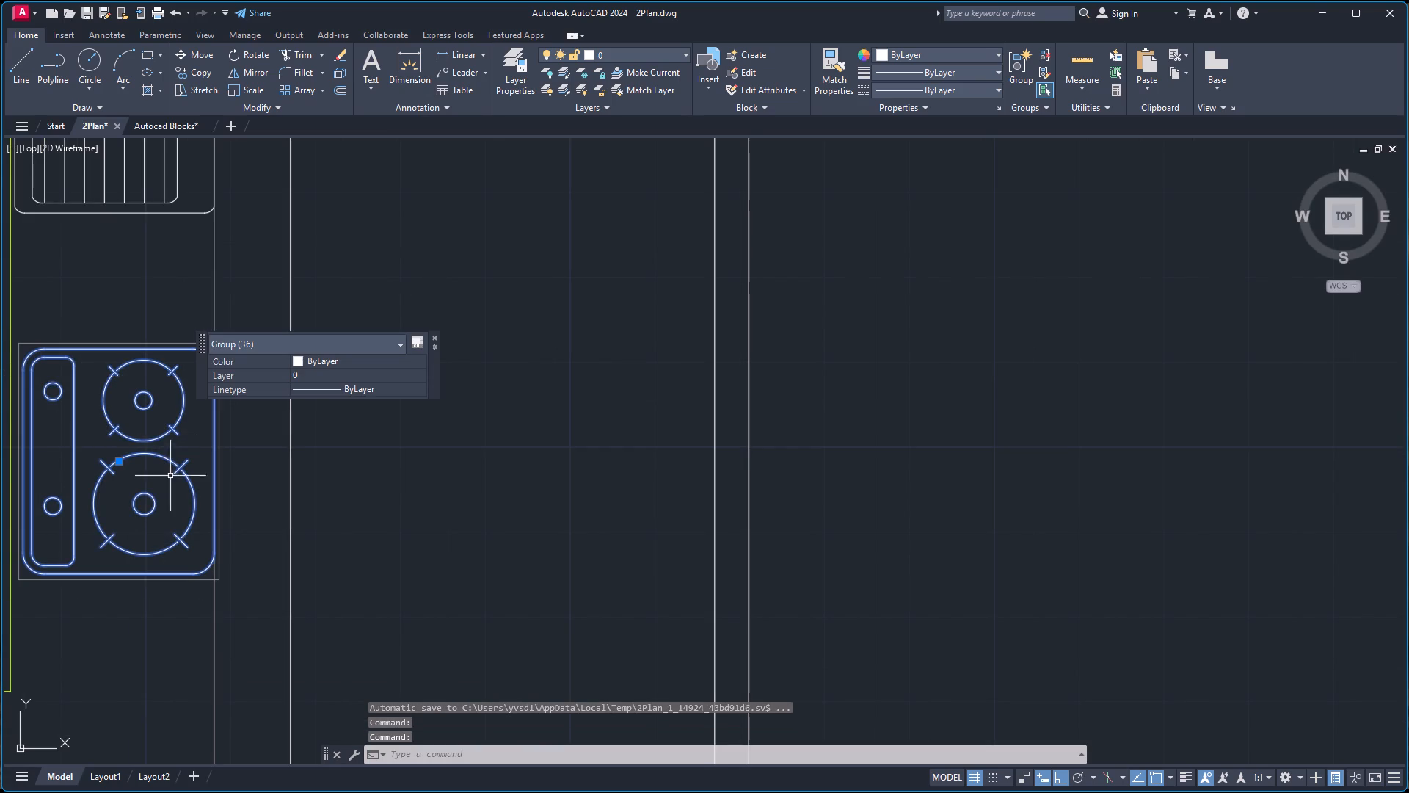
{"action": "key", "text": "m"}
{"action": "key", "text": "Return"}
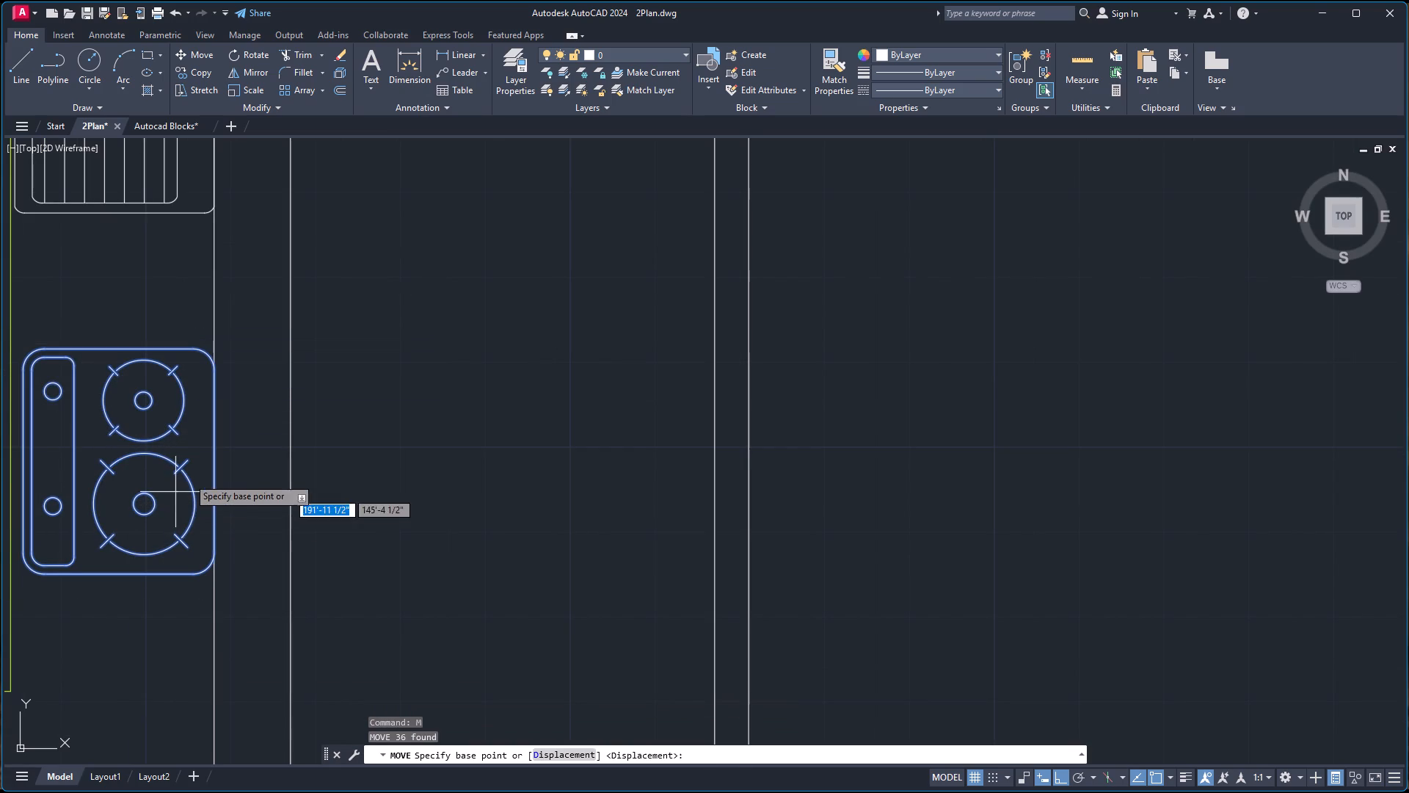
{"action": "left_click", "coordinate": [214, 463]}
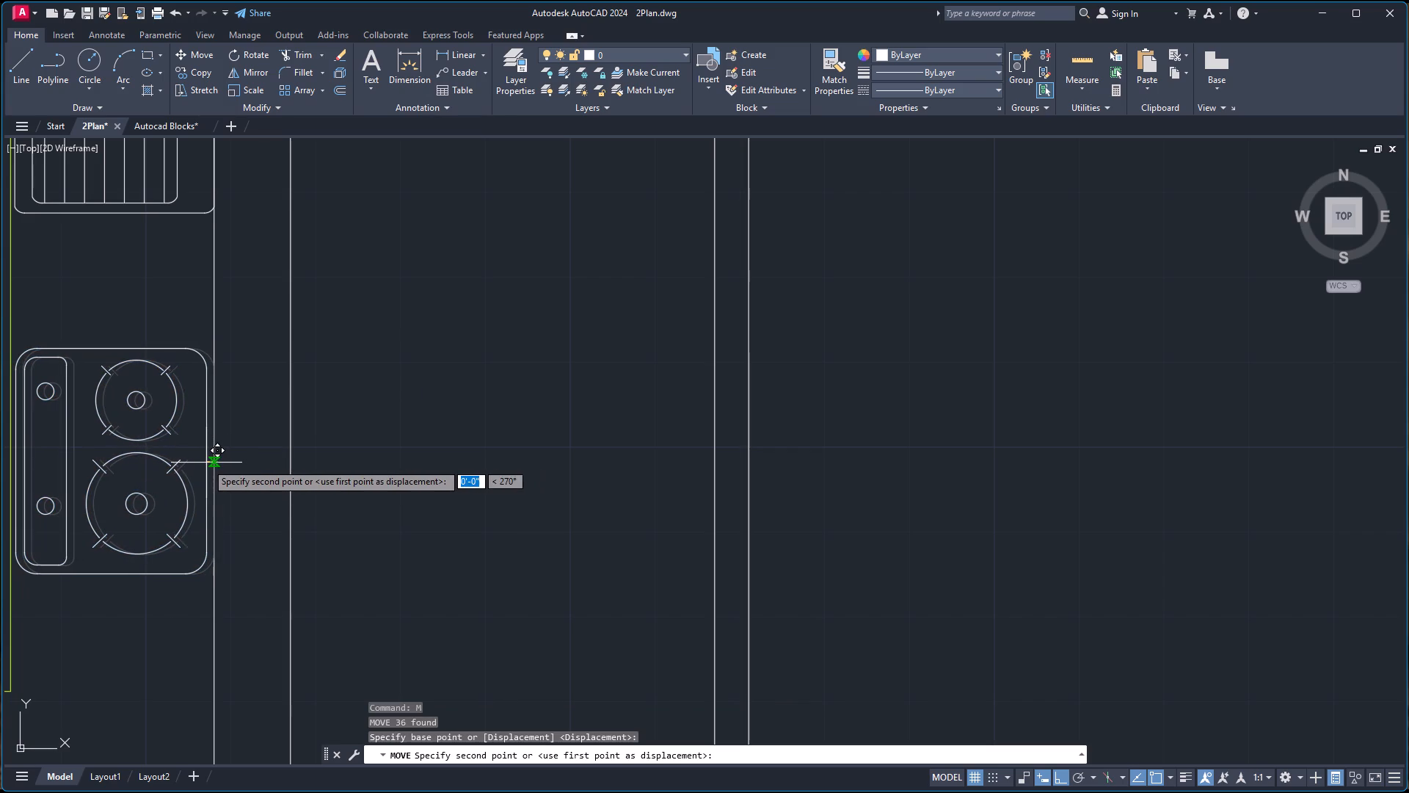
{"action": "scroll", "coordinate": [207, 464], "scroll_direction": "up", "scroll_amount": 1}
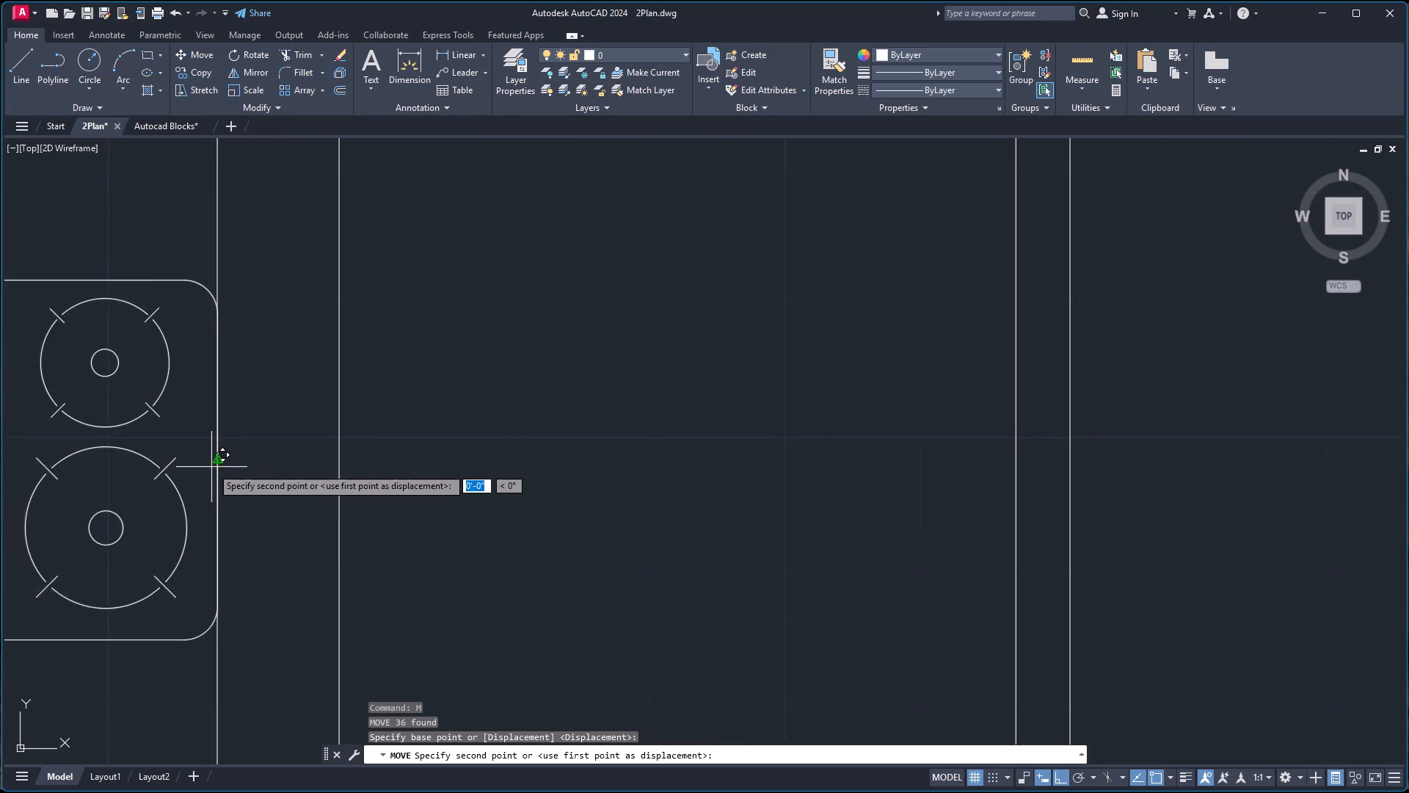
{"action": "left_click", "coordinate": [205, 467]}
{"action": "scroll", "coordinate": [204, 482], "scroll_direction": "down", "scroll_amount": 3}
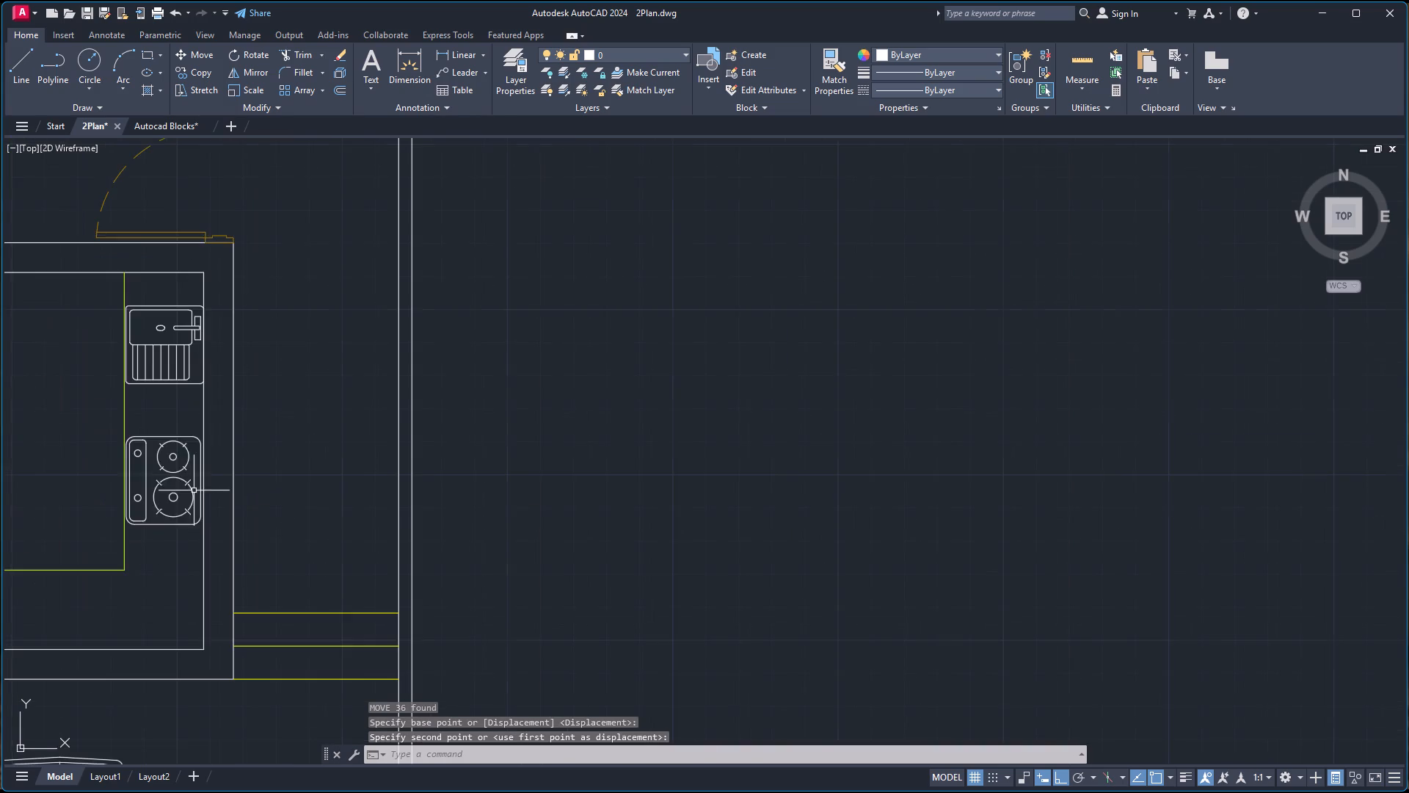
Review the placed cooktop in the kitchen and the layout of the whole furnished floor plan.
{"action": "scroll", "coordinate": [164, 487], "scroll_direction": "up", "scroll_amount": 2}
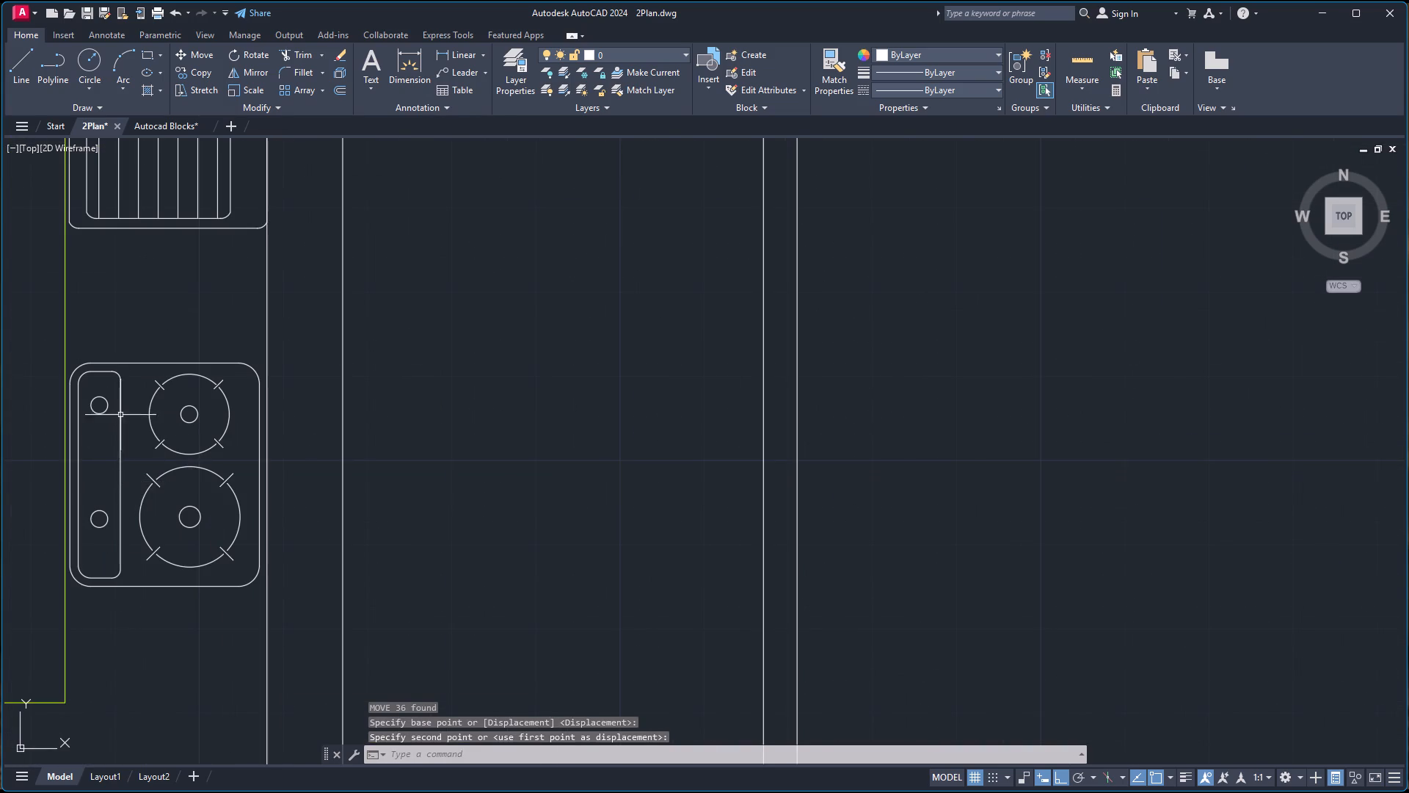
{"action": "scroll", "coordinate": [175, 377], "scroll_direction": "down", "scroll_amount": 4}
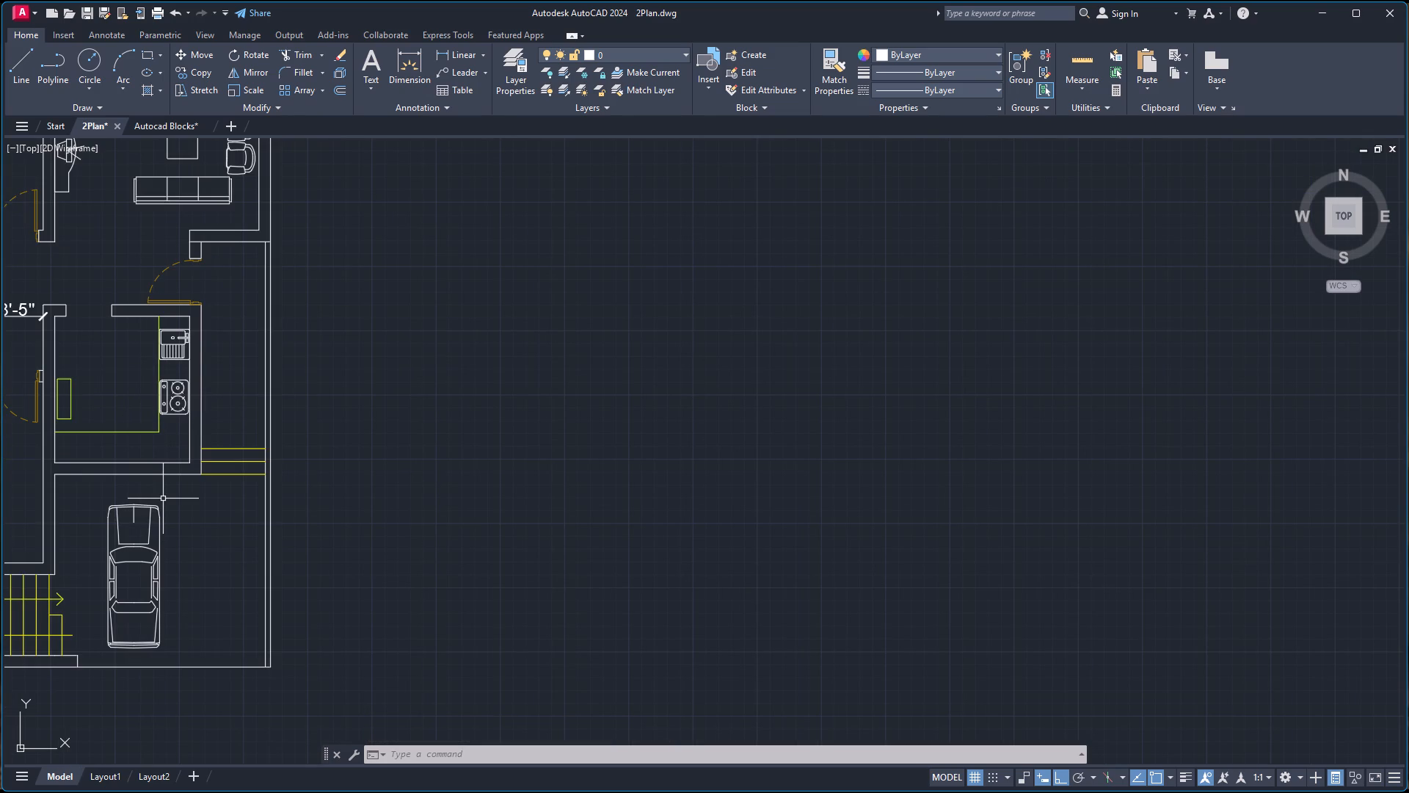
{"action": "scroll", "coordinate": [212, 438], "scroll_direction": "down", "scroll_amount": 3}
{"action": "scroll", "coordinate": [125, 376], "scroll_direction": "up", "scroll_amount": 3}
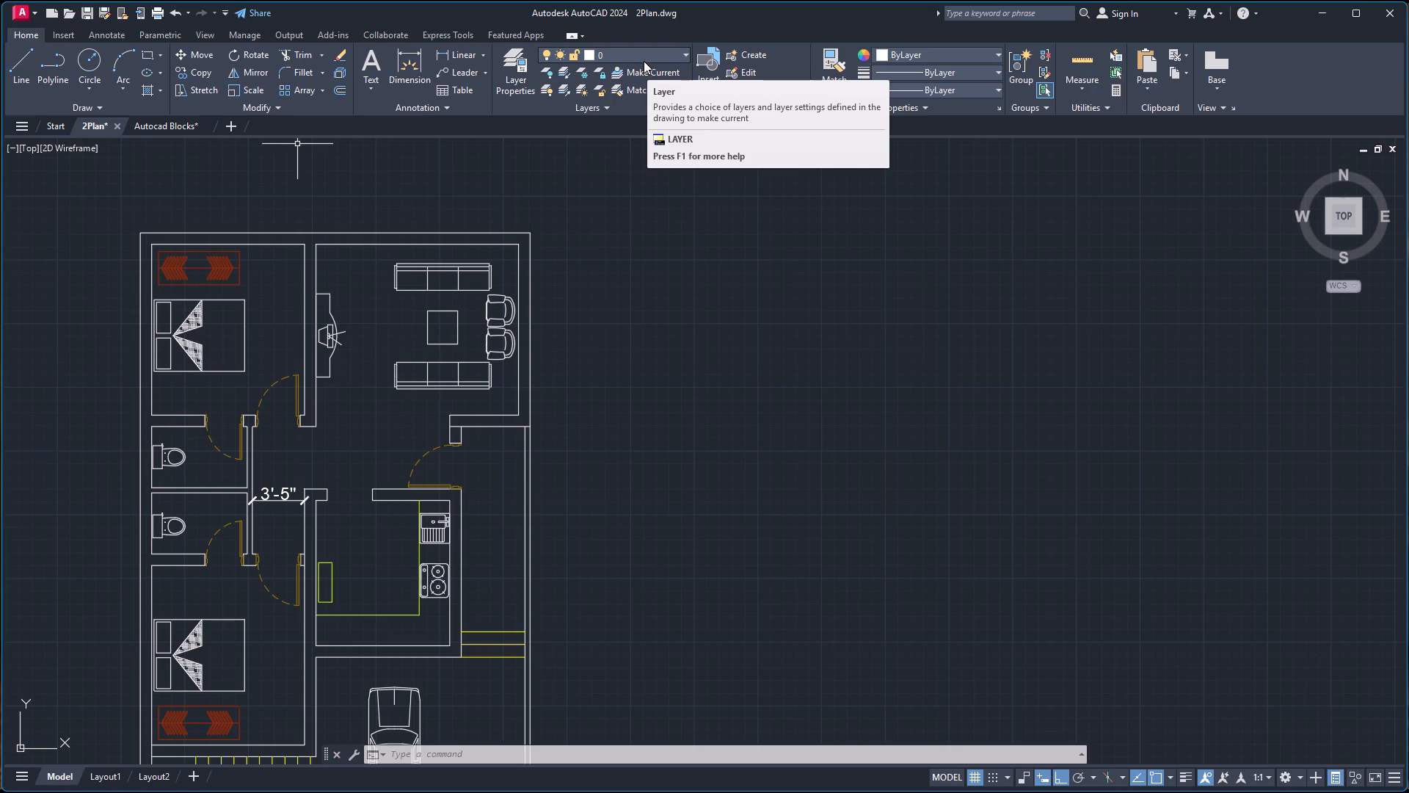
{"action": "scroll", "coordinate": [585, 371], "scroll_direction": "down", "scroll_amount": 2}
{"action": "scroll", "coordinate": [578, 417], "scroll_direction": "up", "scroll_amount": 2}
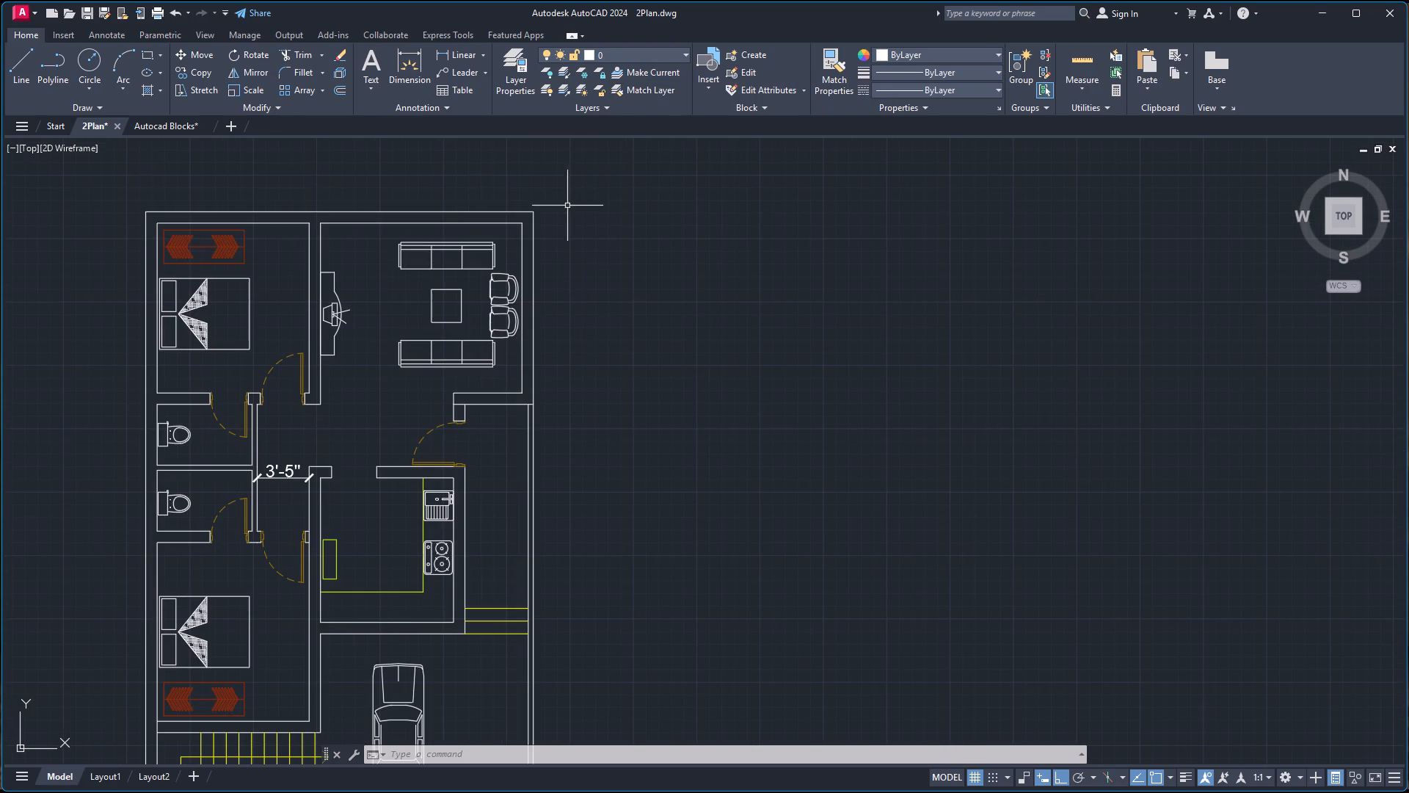
Create a new layer named Pillor.
{"action": "left_click", "coordinate": [511, 70]}
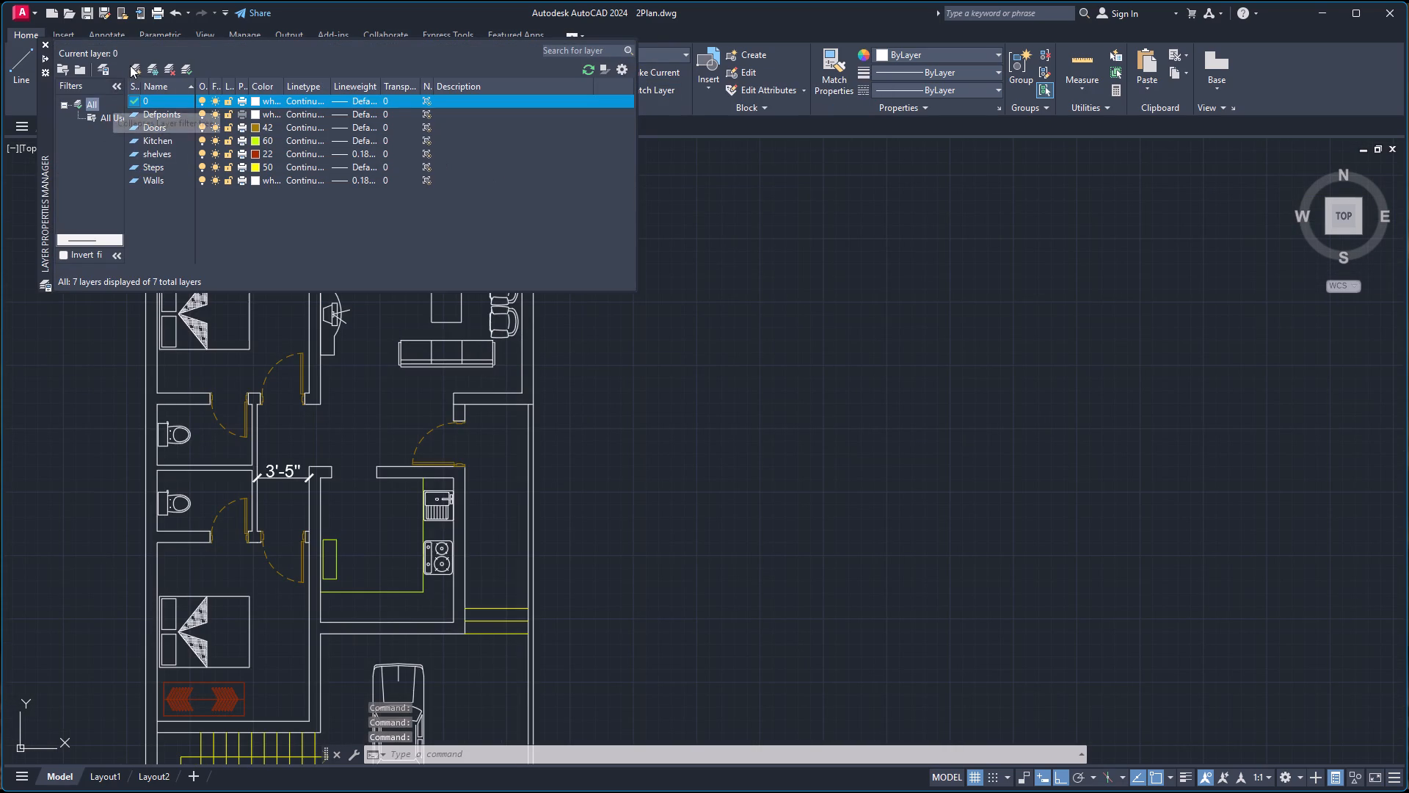
{"action": "left_click", "coordinate": [133, 69]}
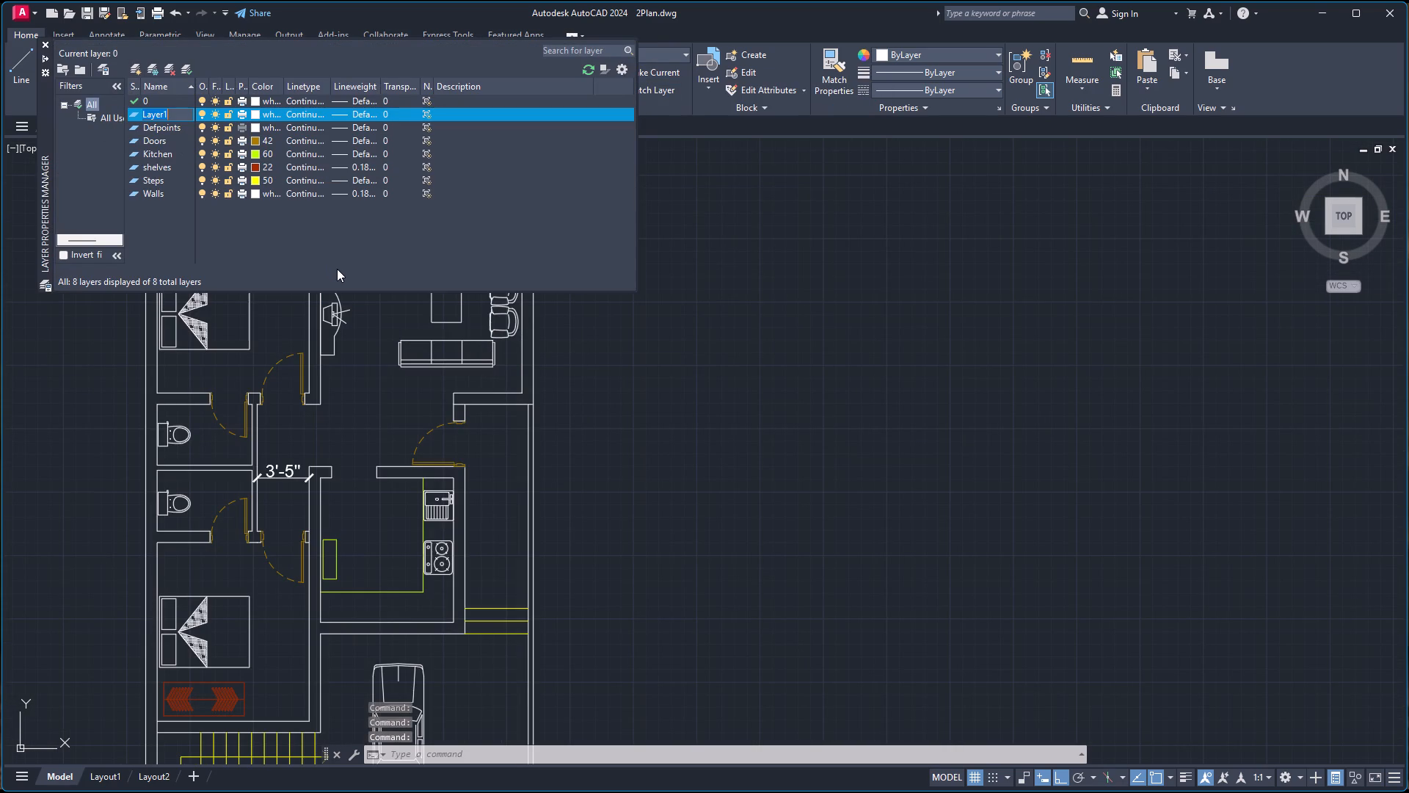
{"action": "type", "text": "Pillor"}
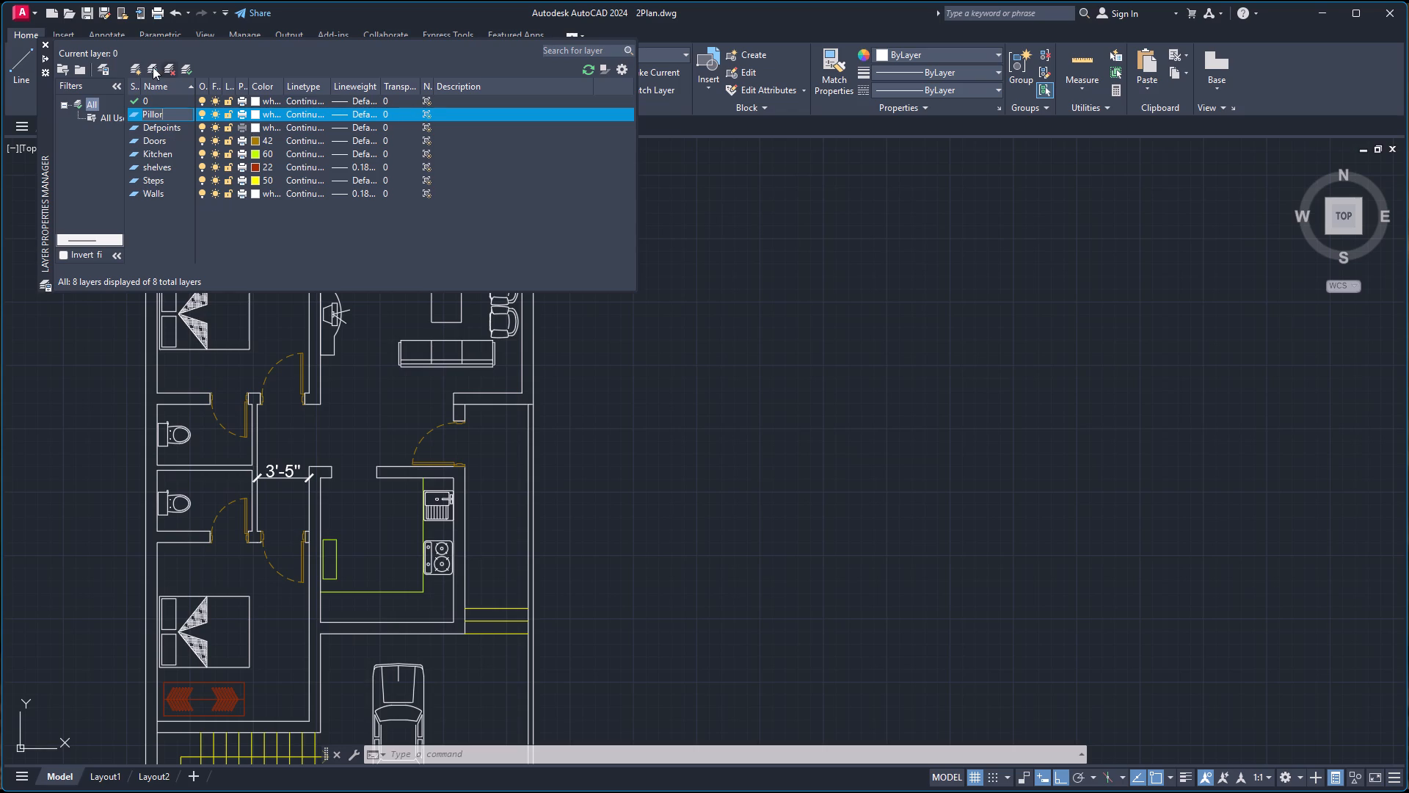
{"action": "left_click", "coordinate": [46, 46]}
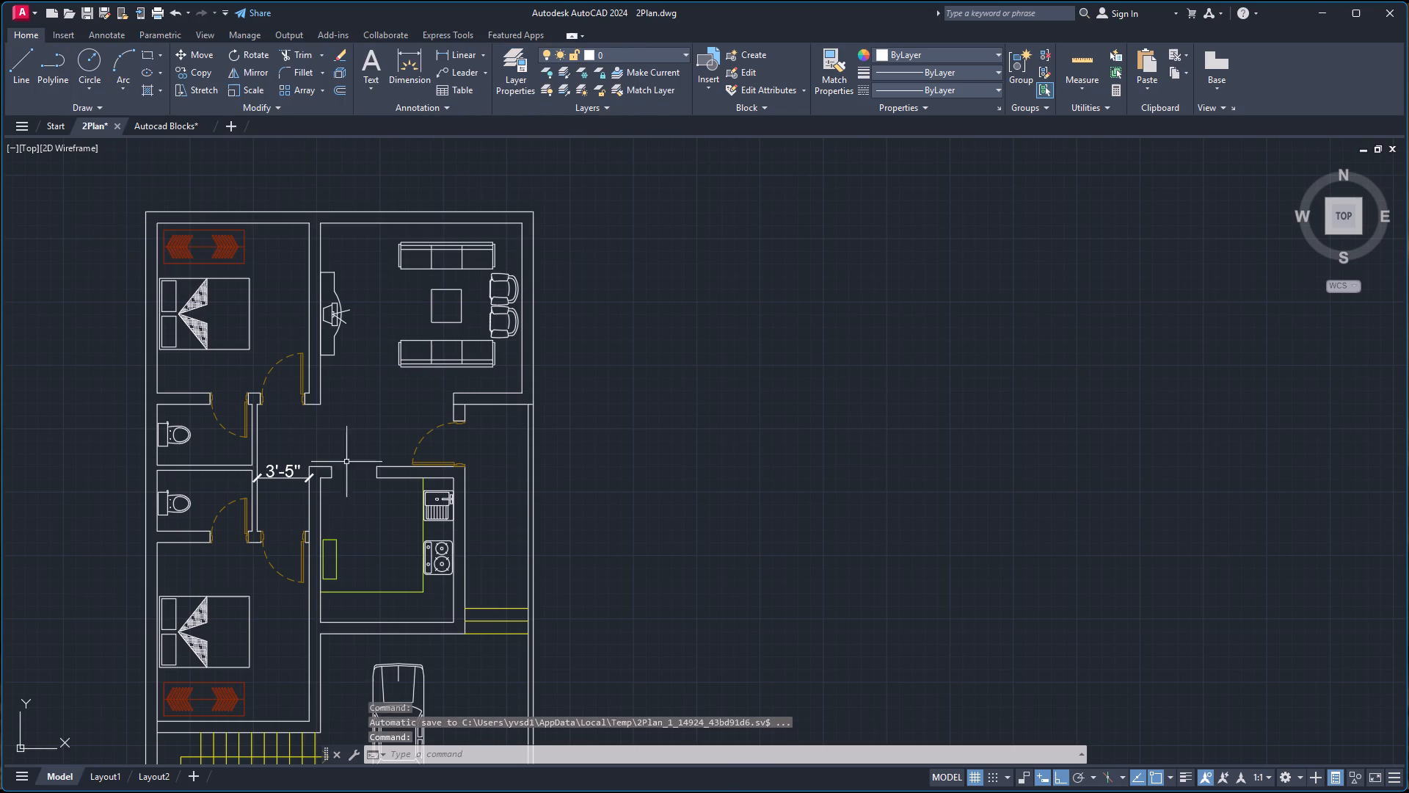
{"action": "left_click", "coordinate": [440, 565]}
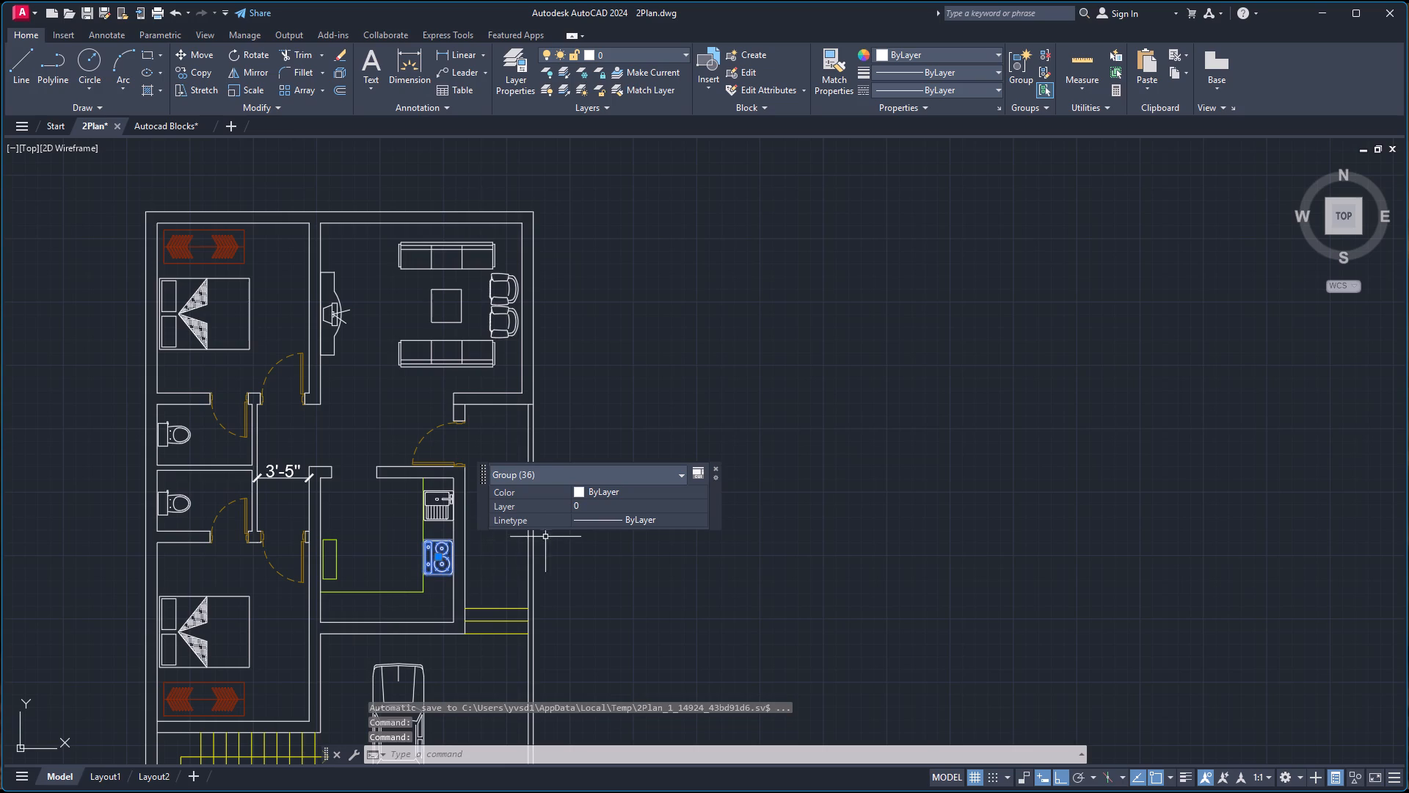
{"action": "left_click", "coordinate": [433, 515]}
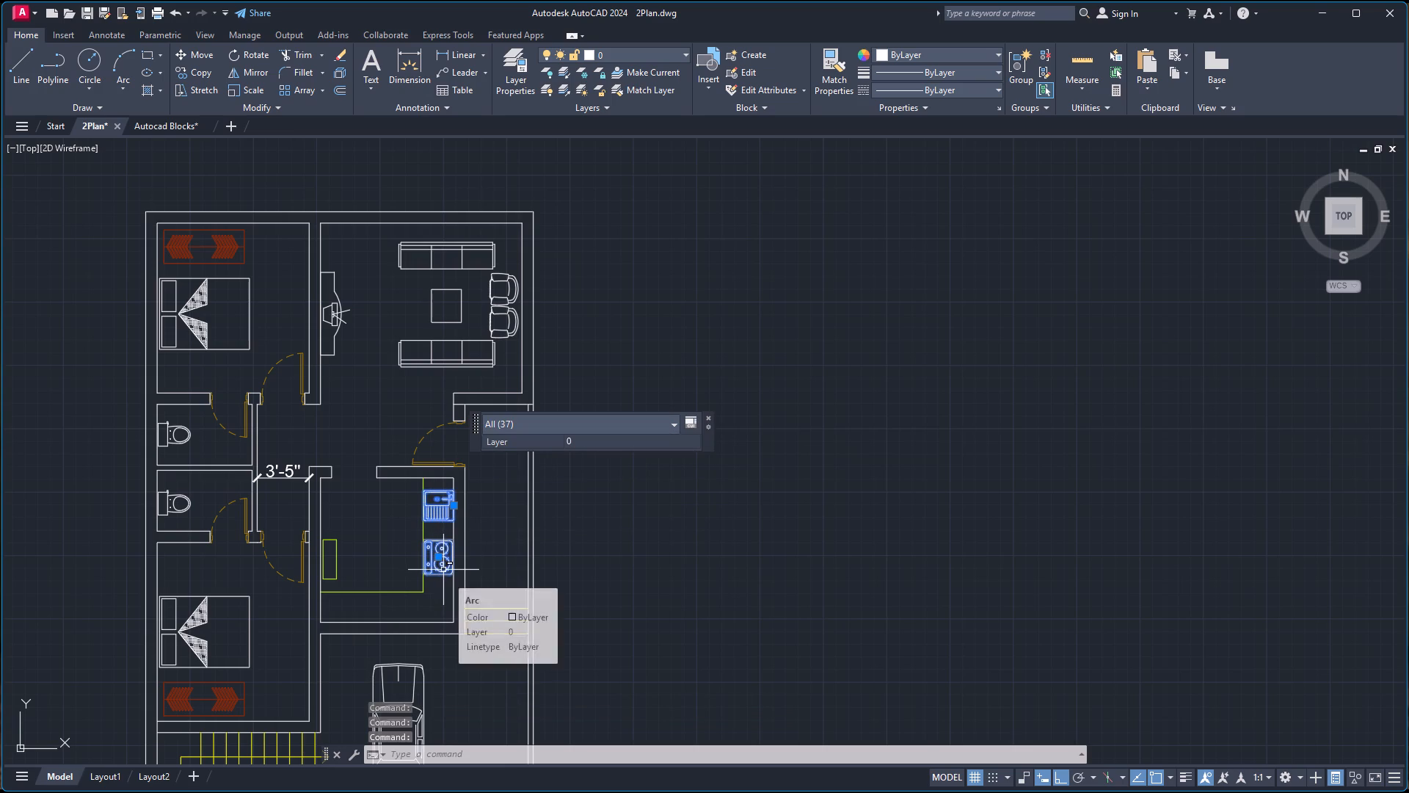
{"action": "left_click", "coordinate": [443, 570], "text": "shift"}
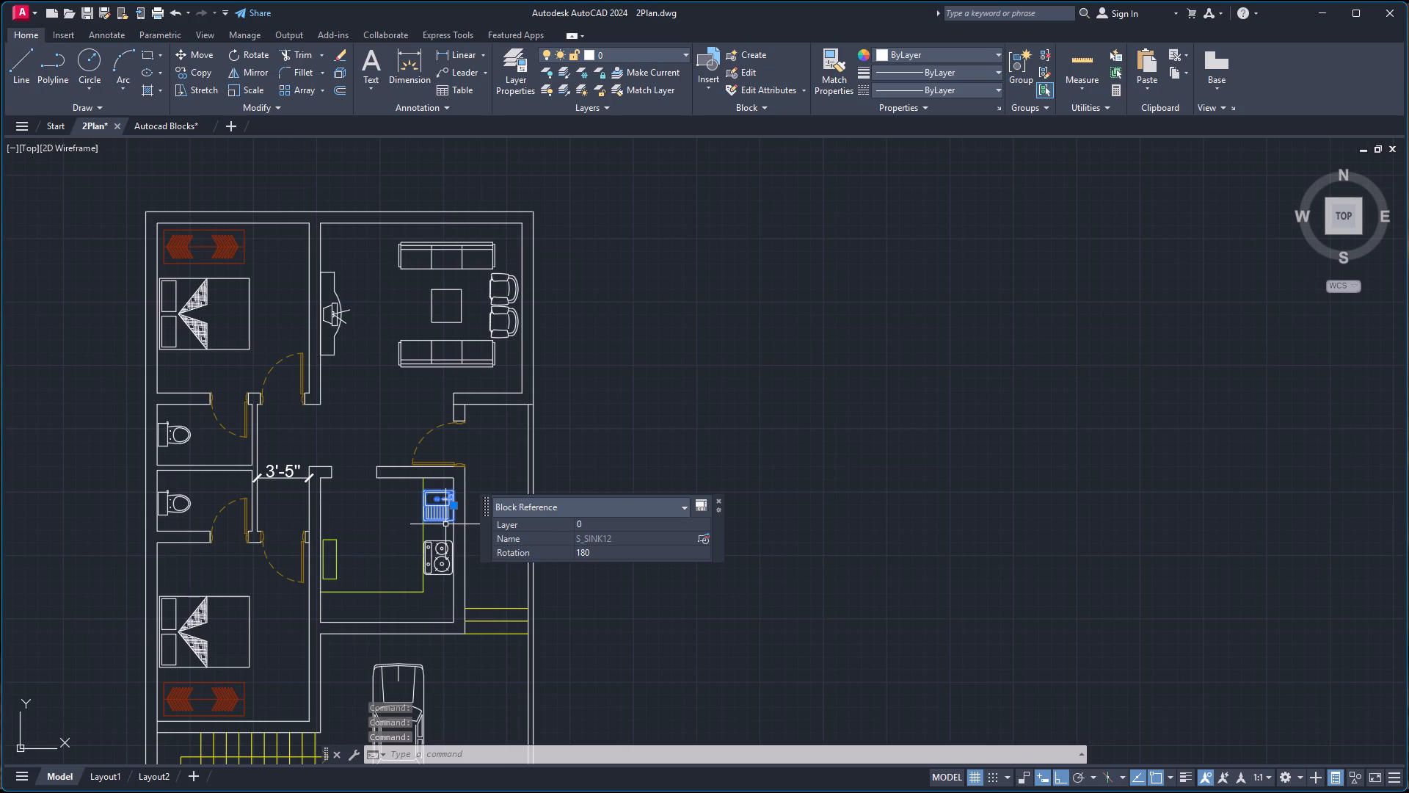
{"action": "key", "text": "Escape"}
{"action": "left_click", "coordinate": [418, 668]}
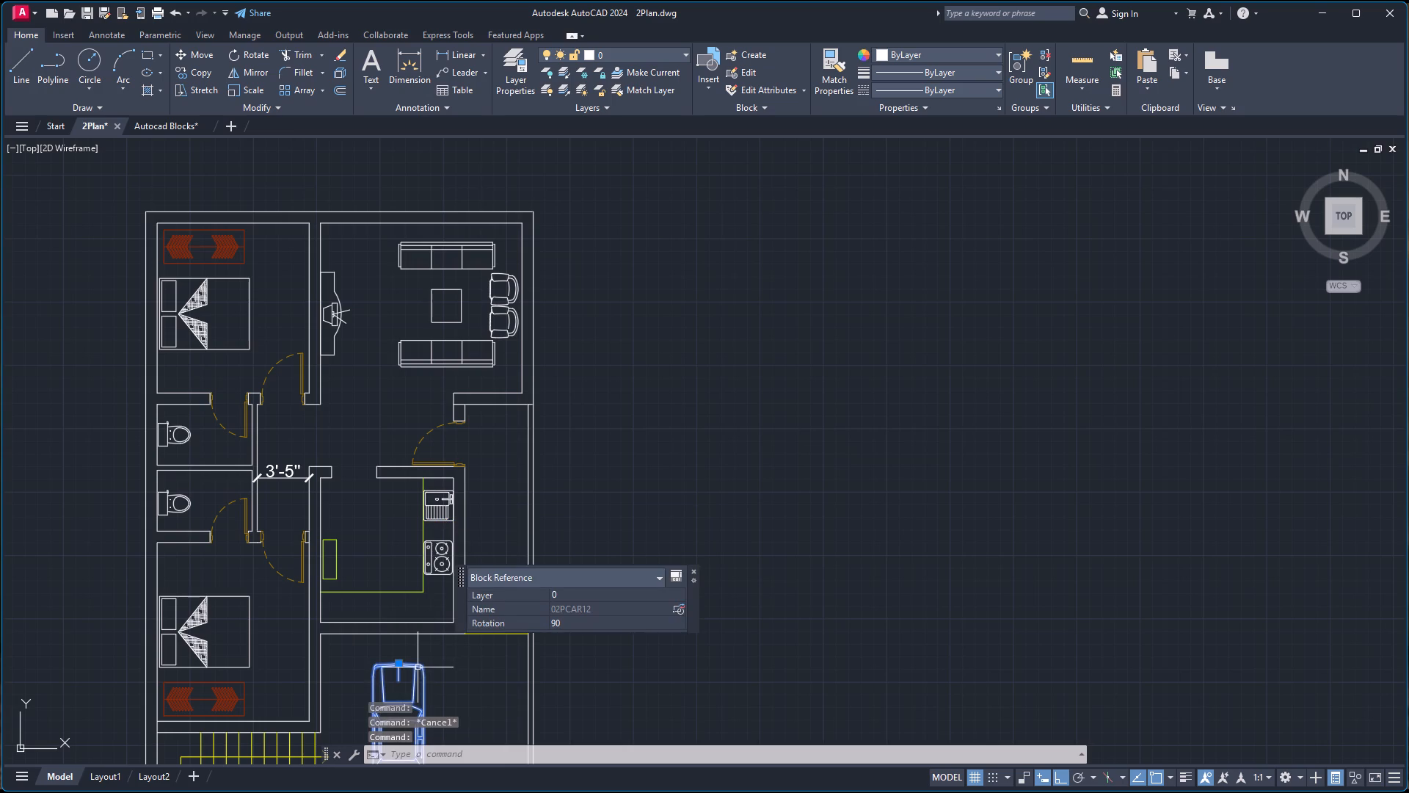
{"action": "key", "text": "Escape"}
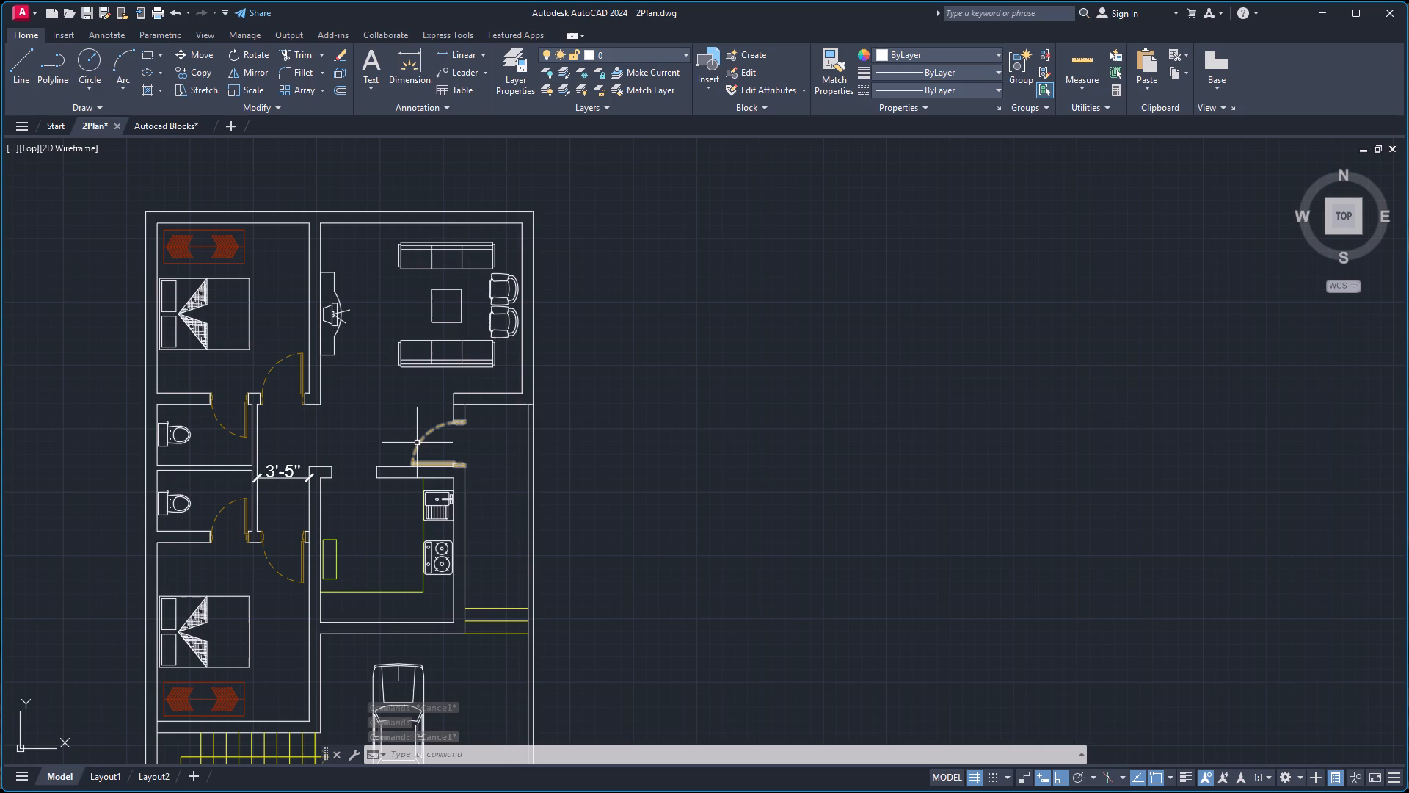
Set the Pillor layer's colour to index colour 12, a dark red.
{"action": "left_click", "coordinate": [505, 59]}
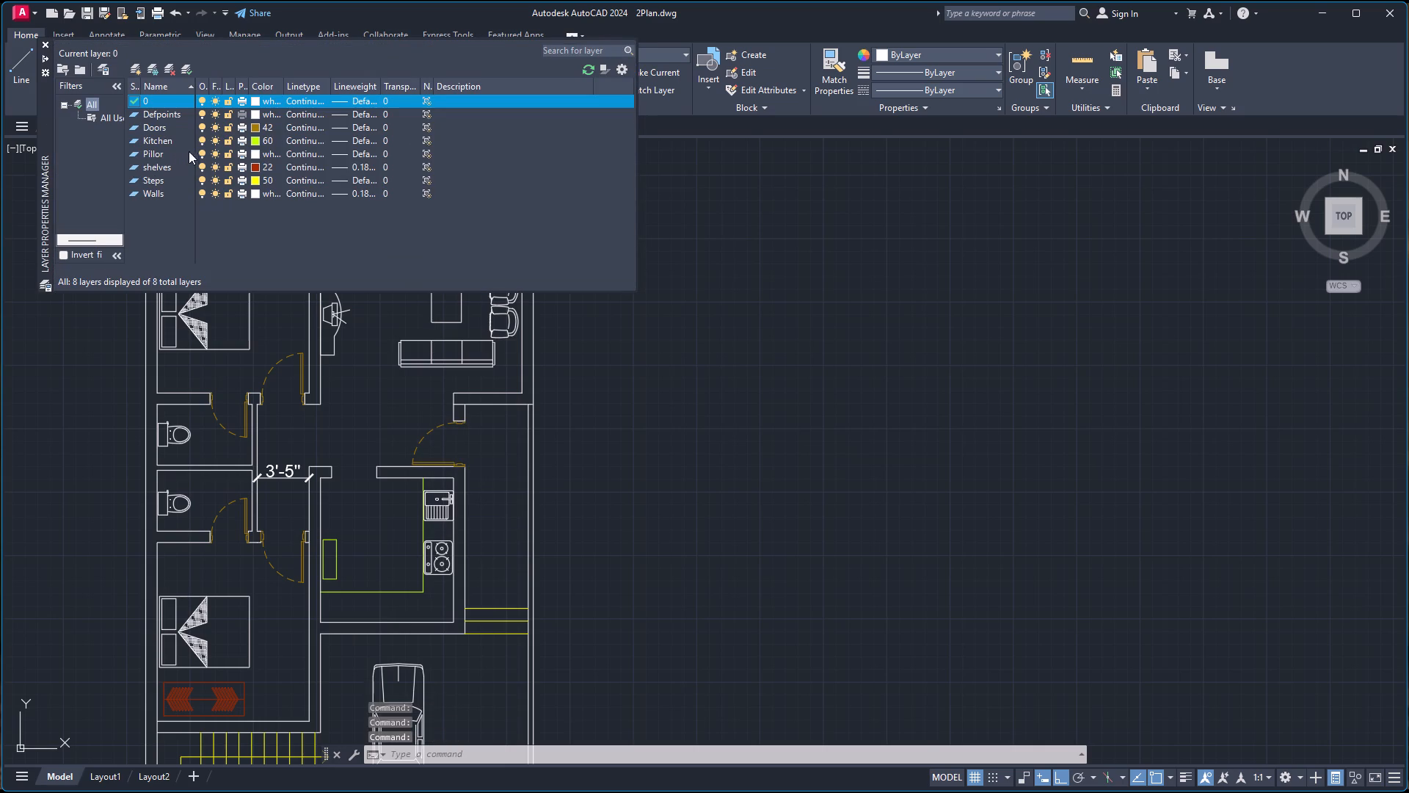
{"action": "left_click", "coordinate": [177, 151]}
{"action": "double_click", "coordinate": [255, 154]}
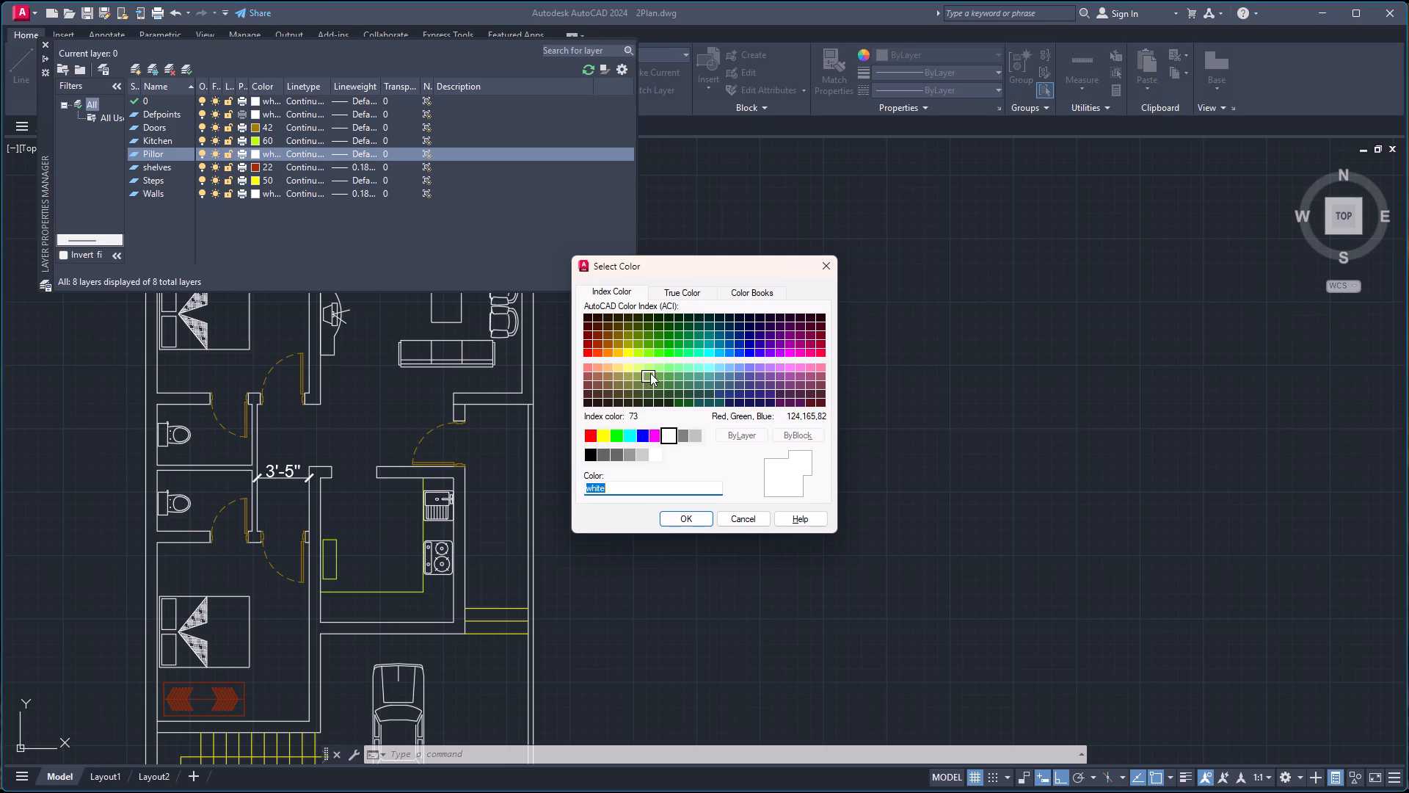
{"action": "left_click", "coordinate": [598, 355]}
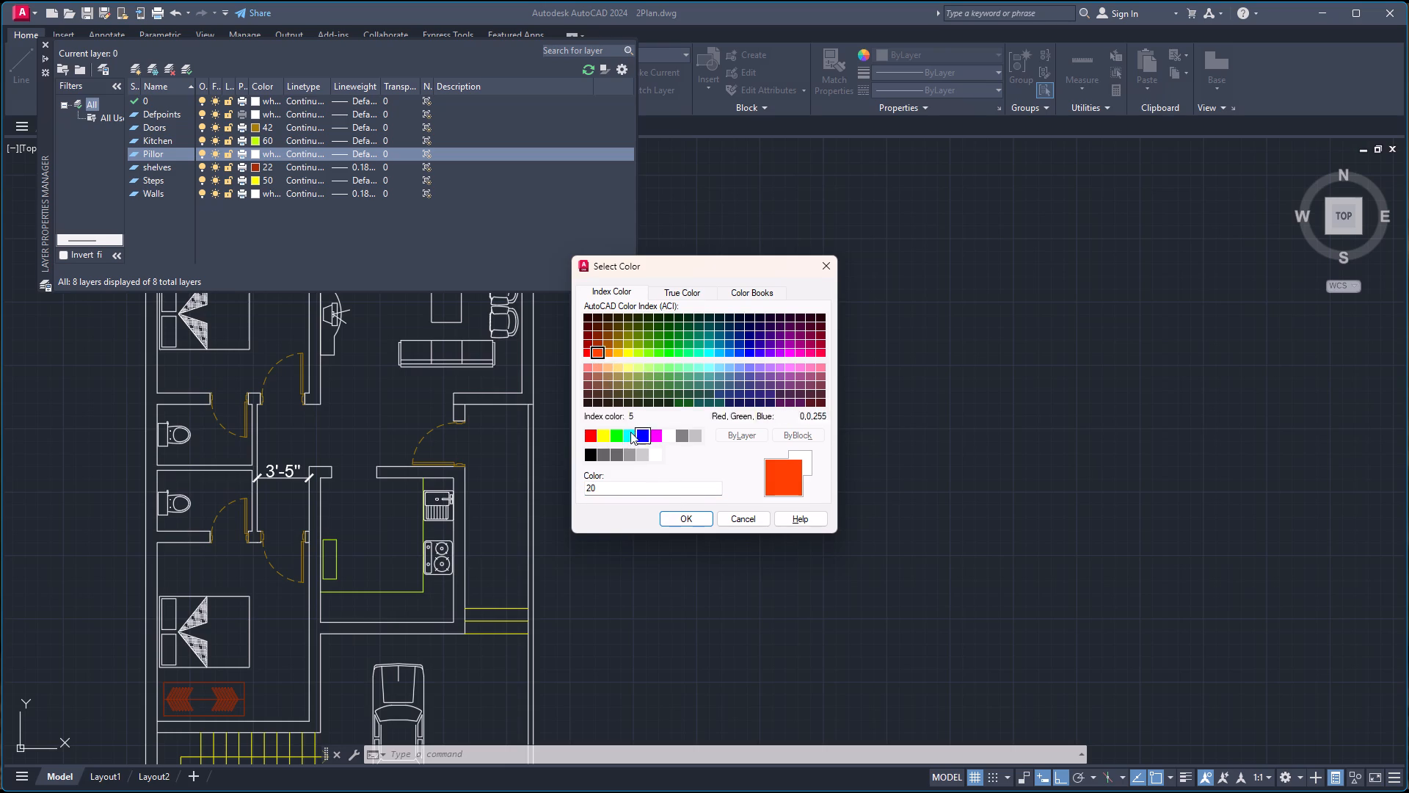
{"action": "left_click", "coordinate": [589, 353]}
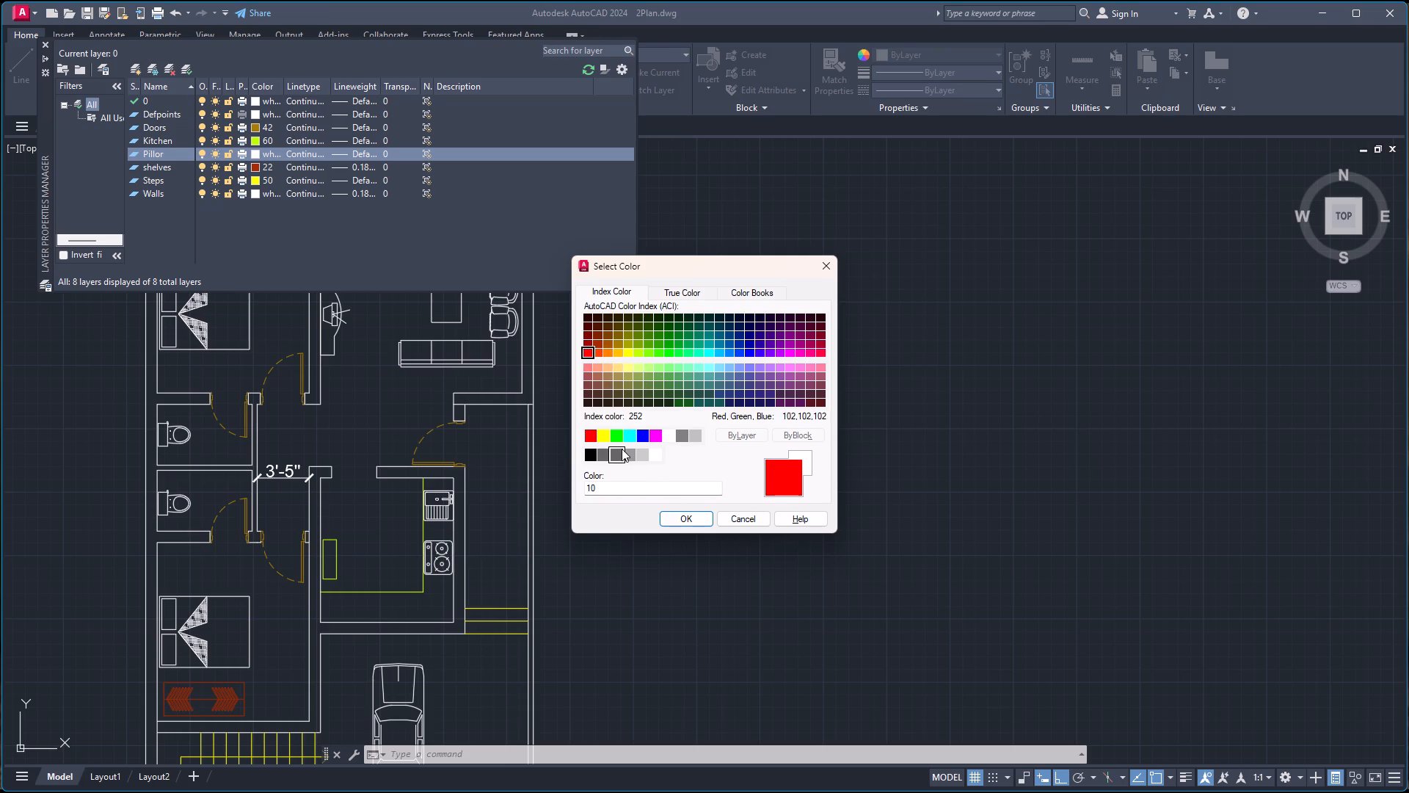
{"action": "left_click", "coordinate": [599, 344]}
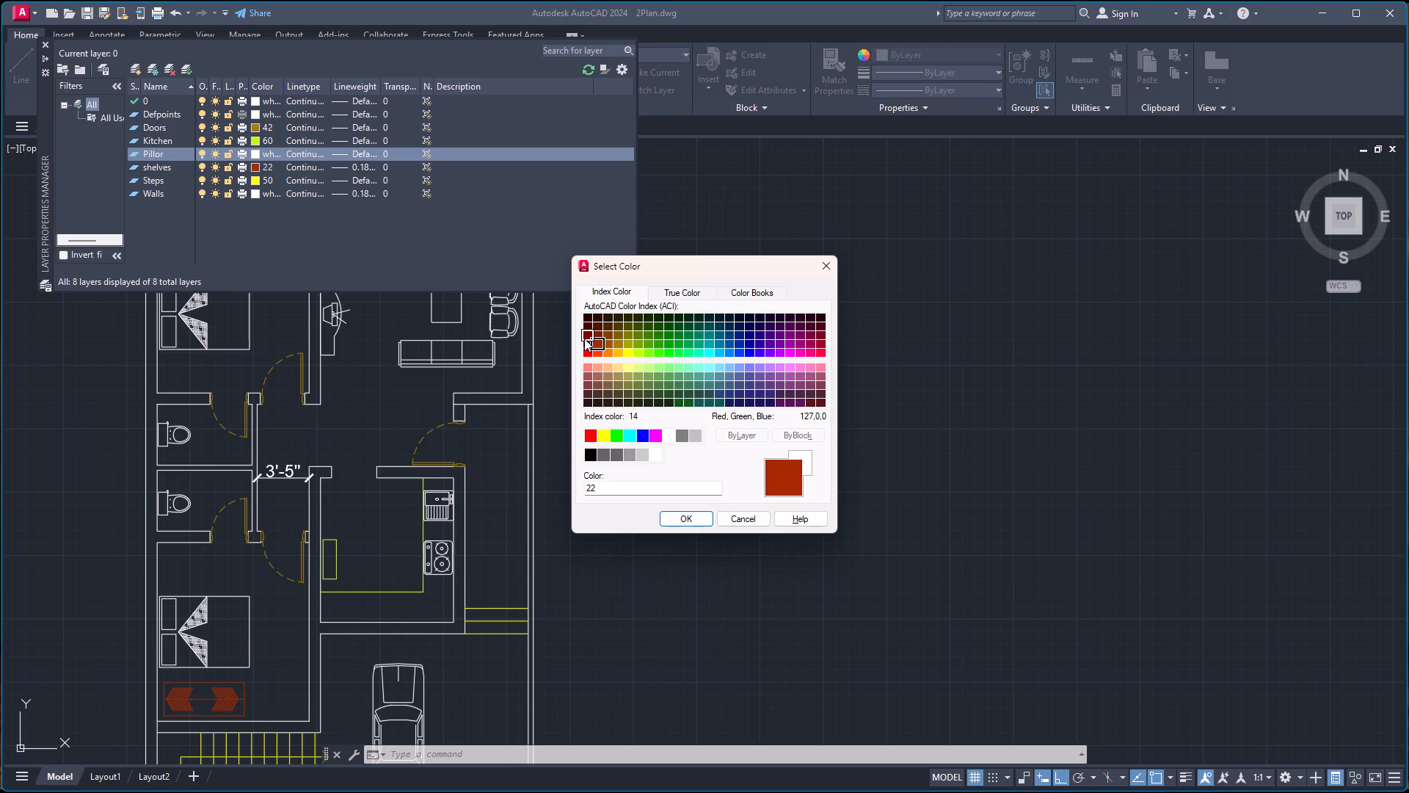
{"action": "left_click", "coordinate": [587, 341]}
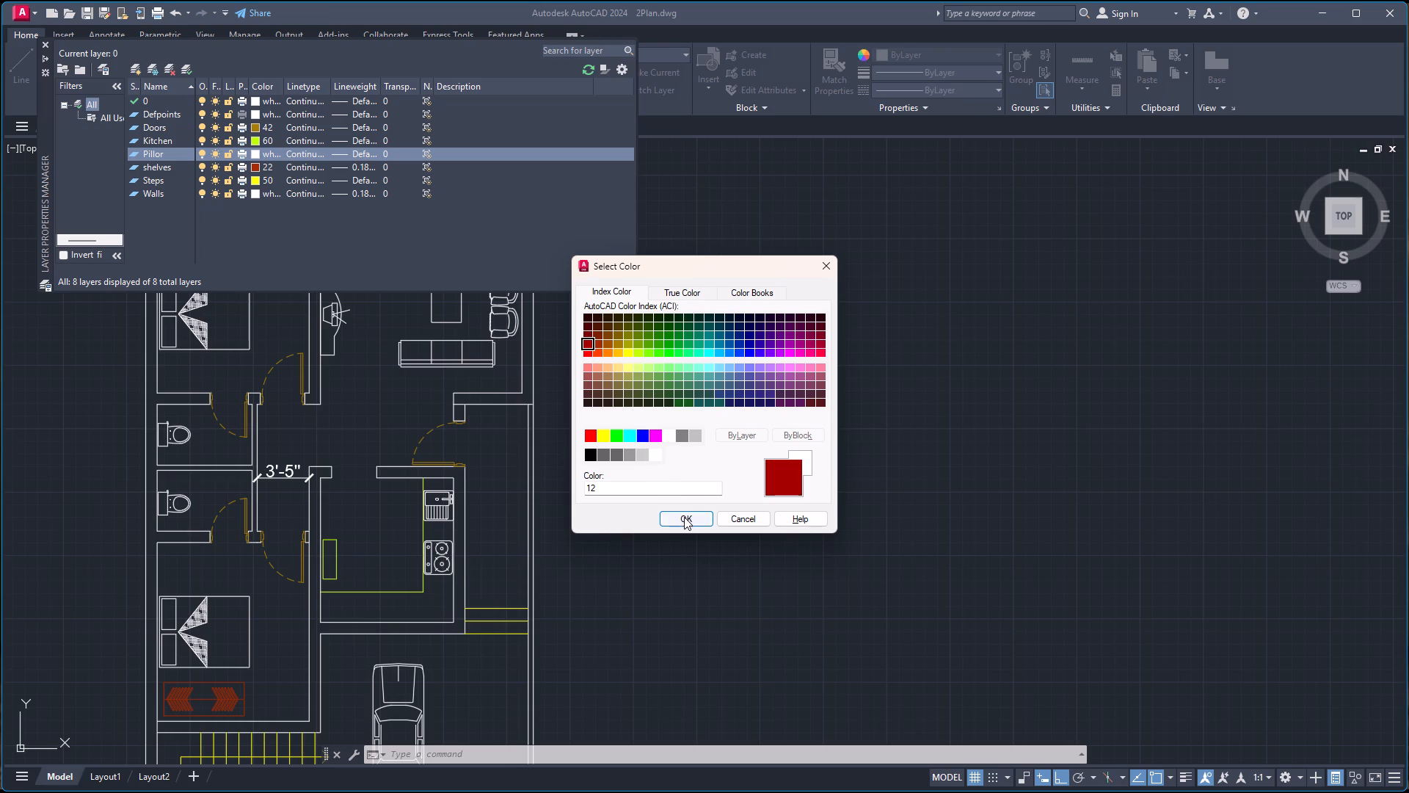
{"action": "left_click", "coordinate": [685, 520]}
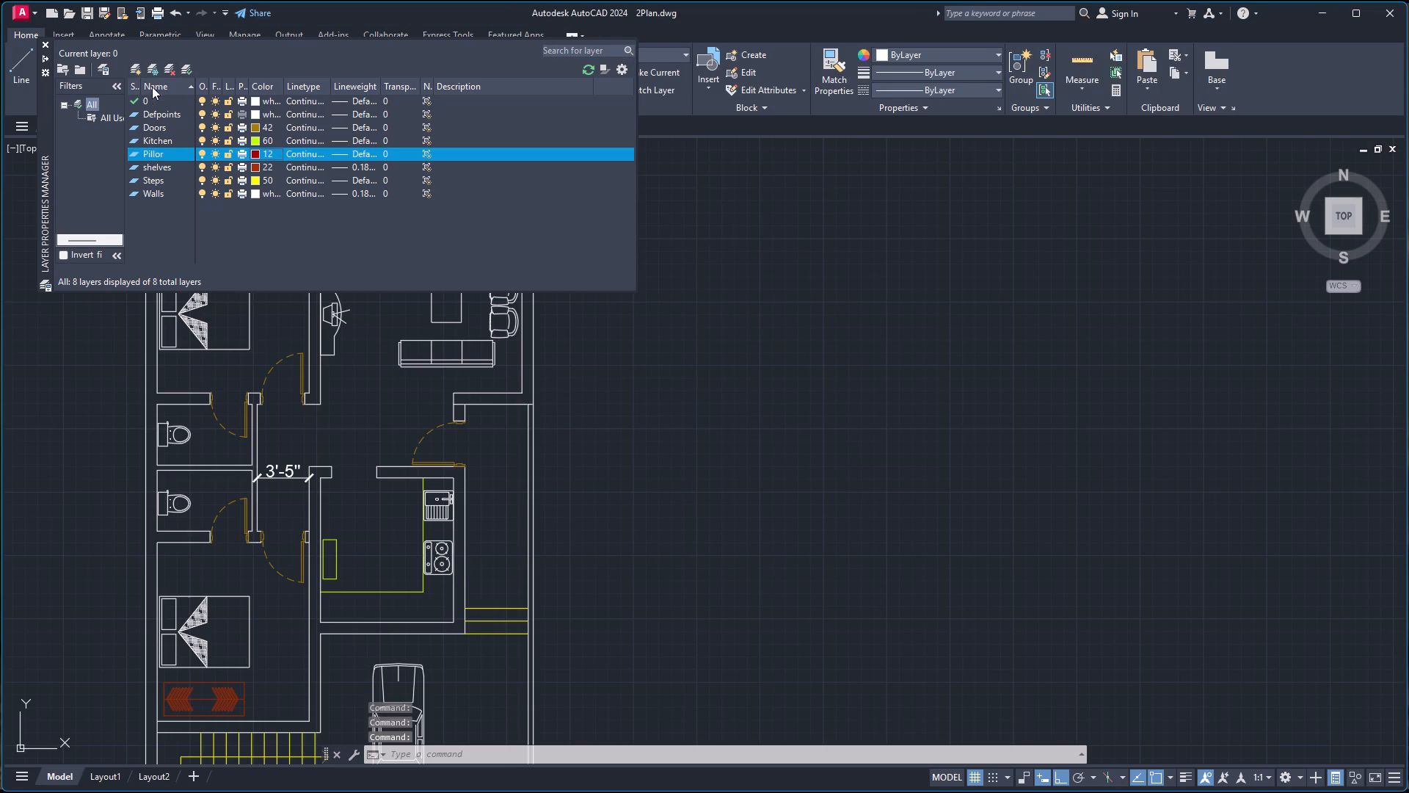
Make Pillor the current layer and collapse the layer manager off the drawing.
{"action": "left_click", "coordinate": [182, 67]}
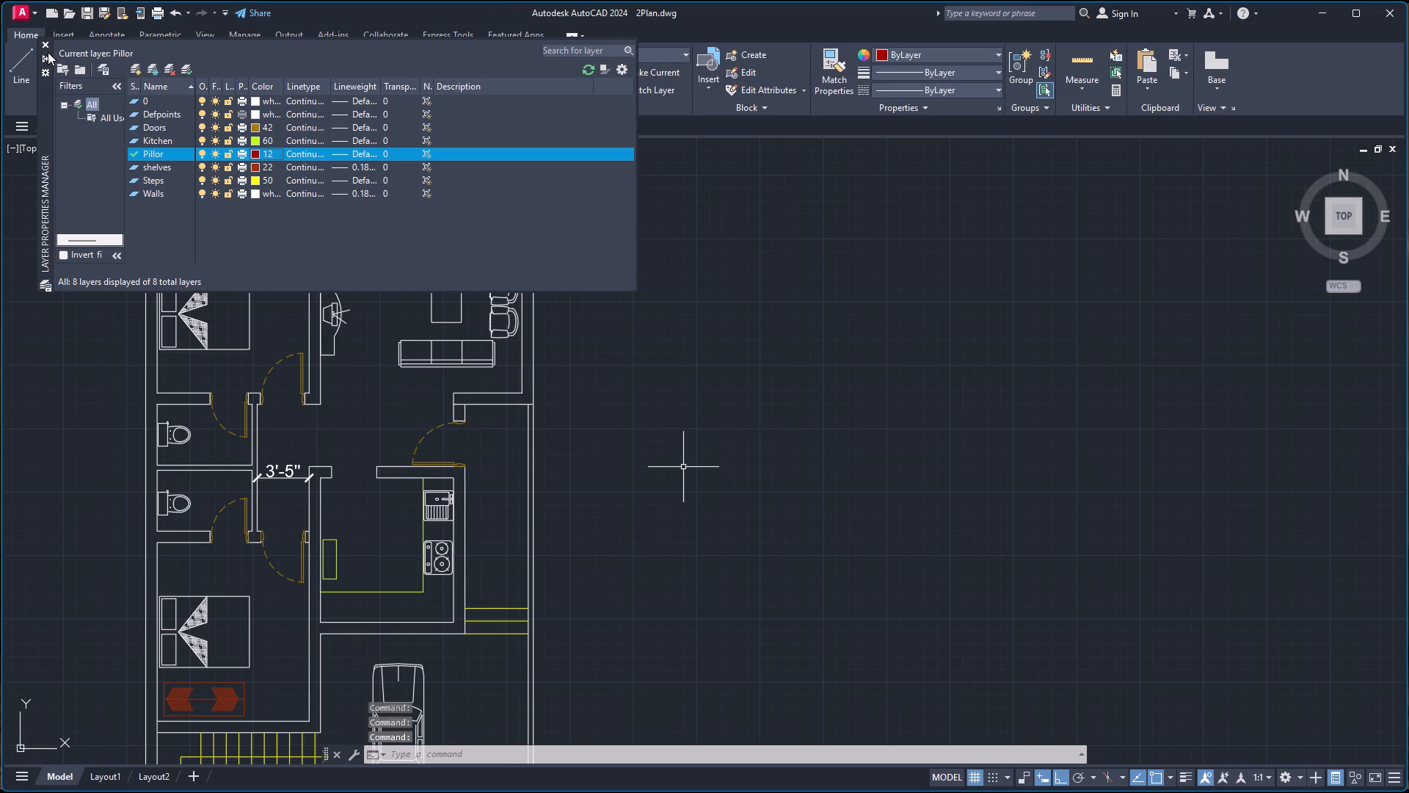
{"action": "left_click", "coordinate": [48, 52]}
{"action": "left_click", "coordinate": [43, 57]}
{"action": "left_click", "coordinate": [44, 57]}
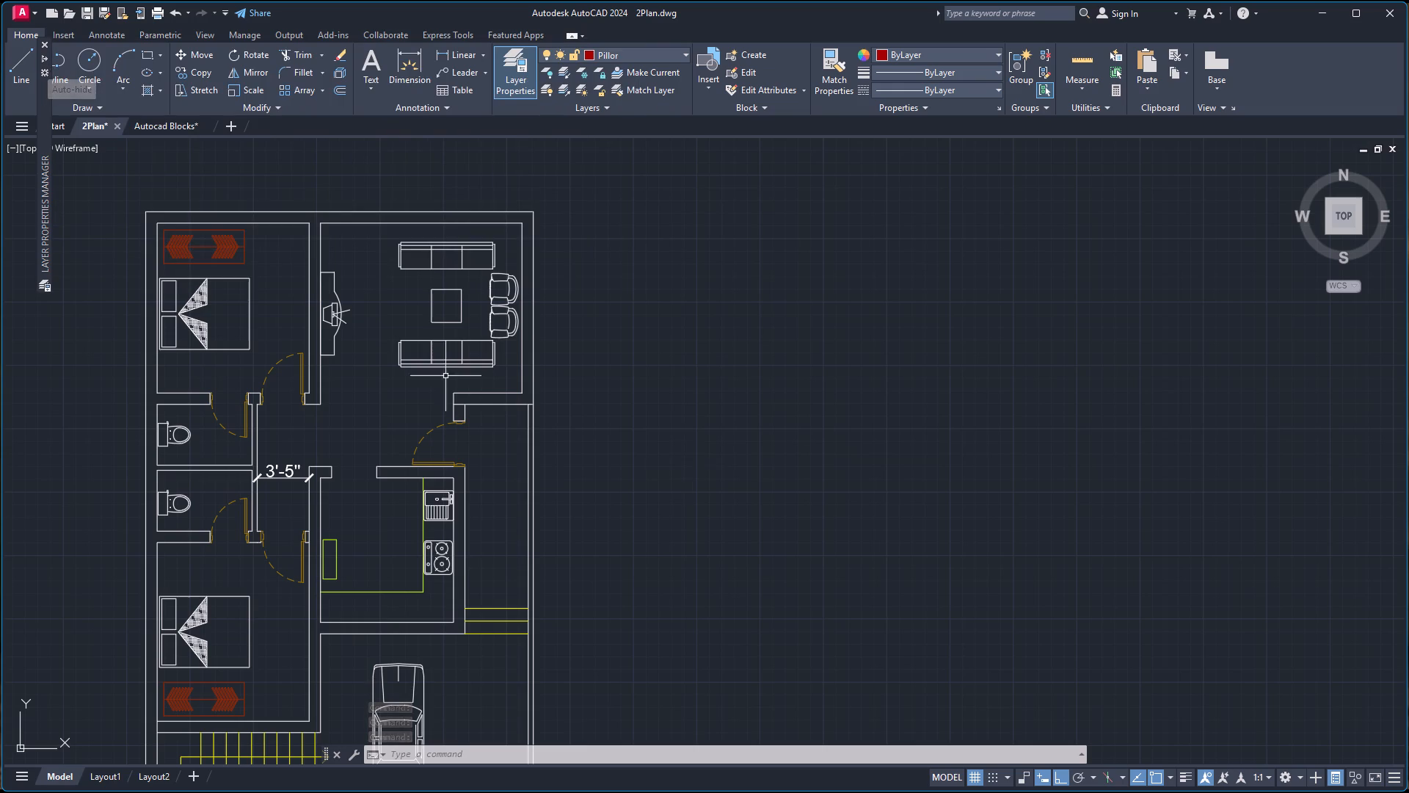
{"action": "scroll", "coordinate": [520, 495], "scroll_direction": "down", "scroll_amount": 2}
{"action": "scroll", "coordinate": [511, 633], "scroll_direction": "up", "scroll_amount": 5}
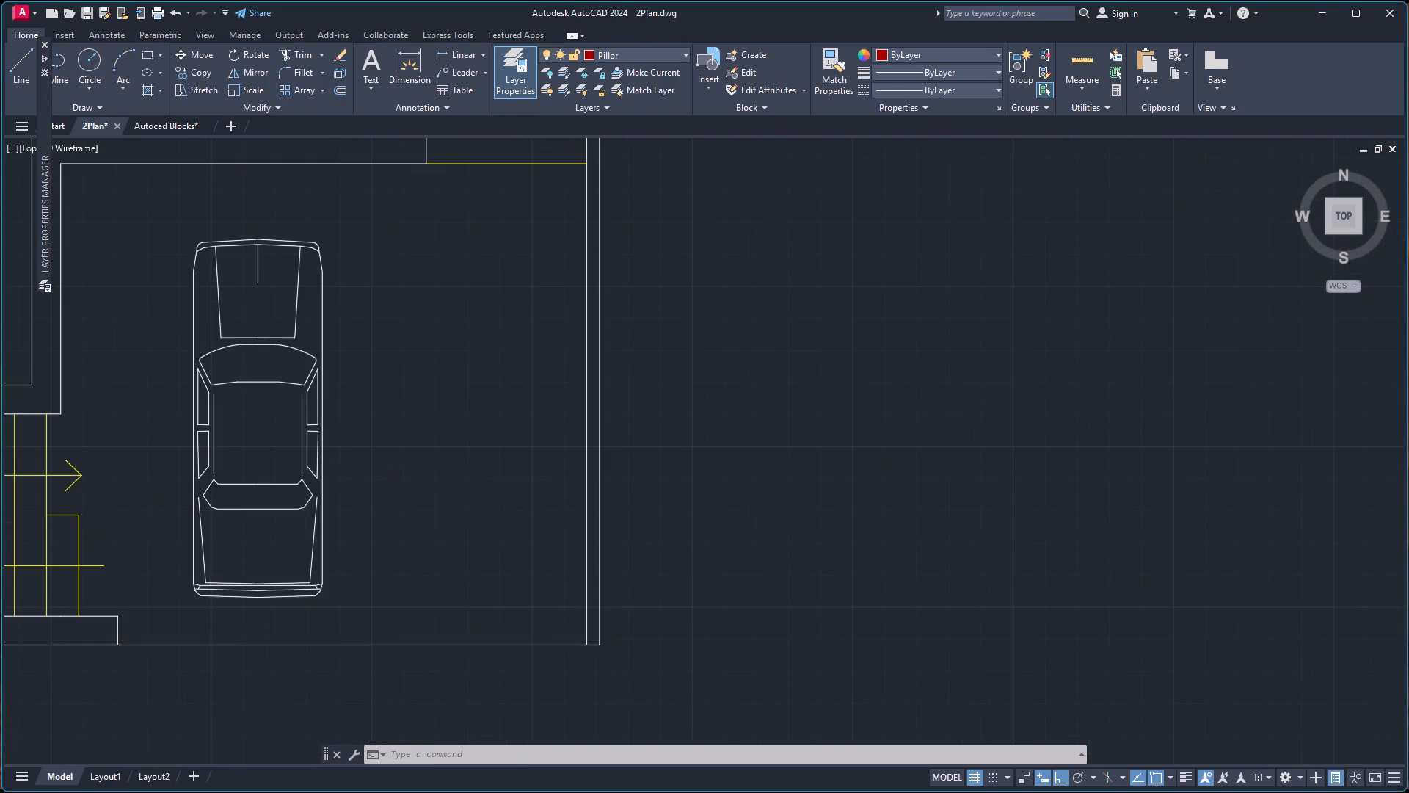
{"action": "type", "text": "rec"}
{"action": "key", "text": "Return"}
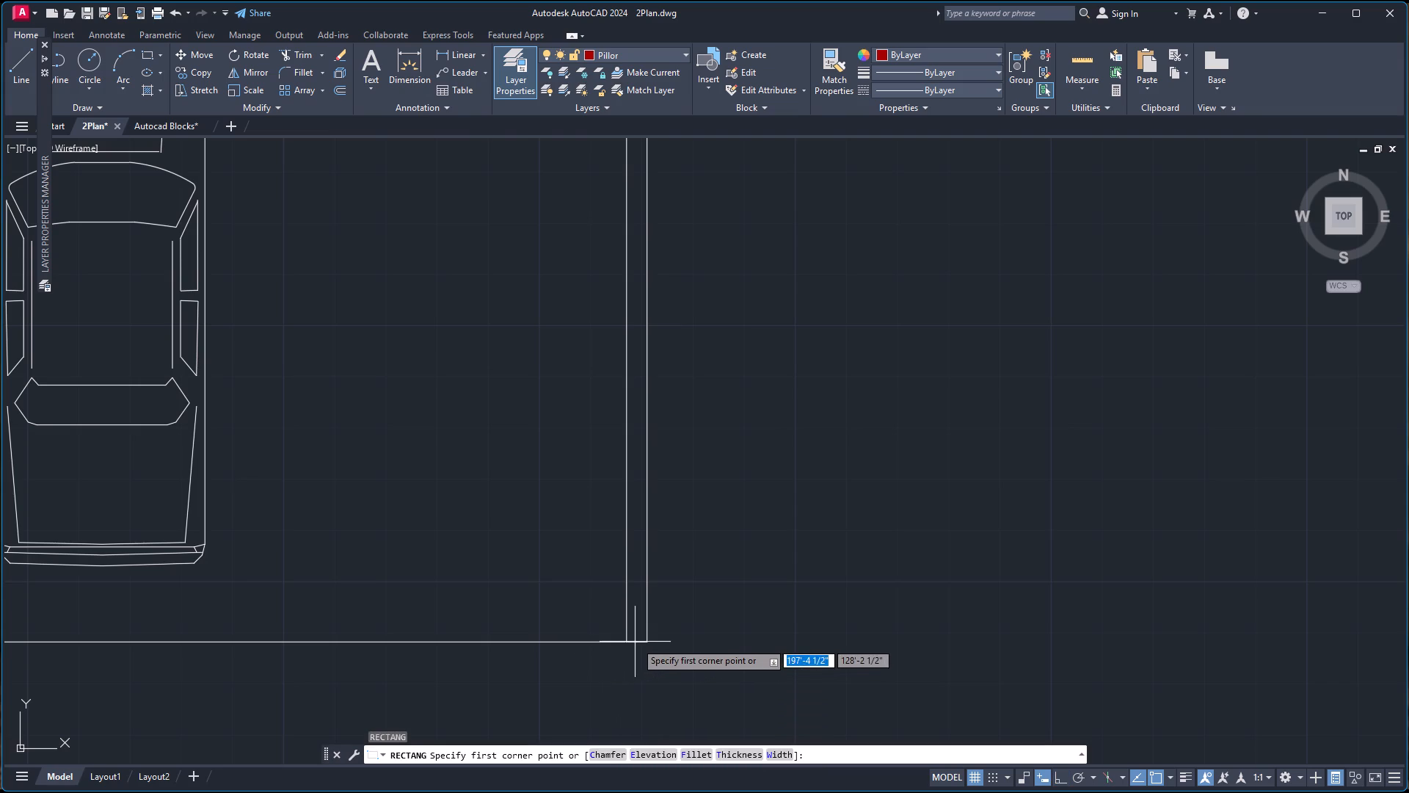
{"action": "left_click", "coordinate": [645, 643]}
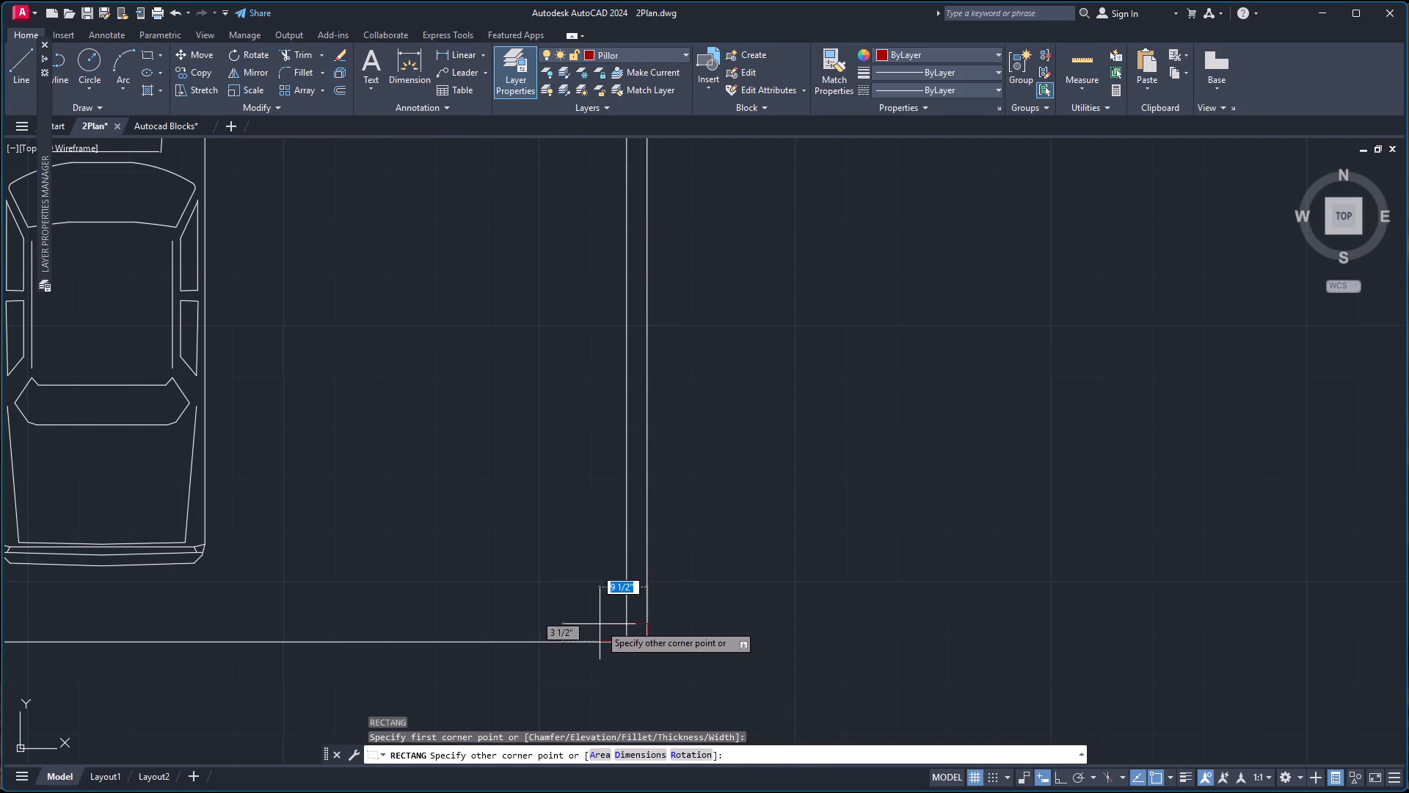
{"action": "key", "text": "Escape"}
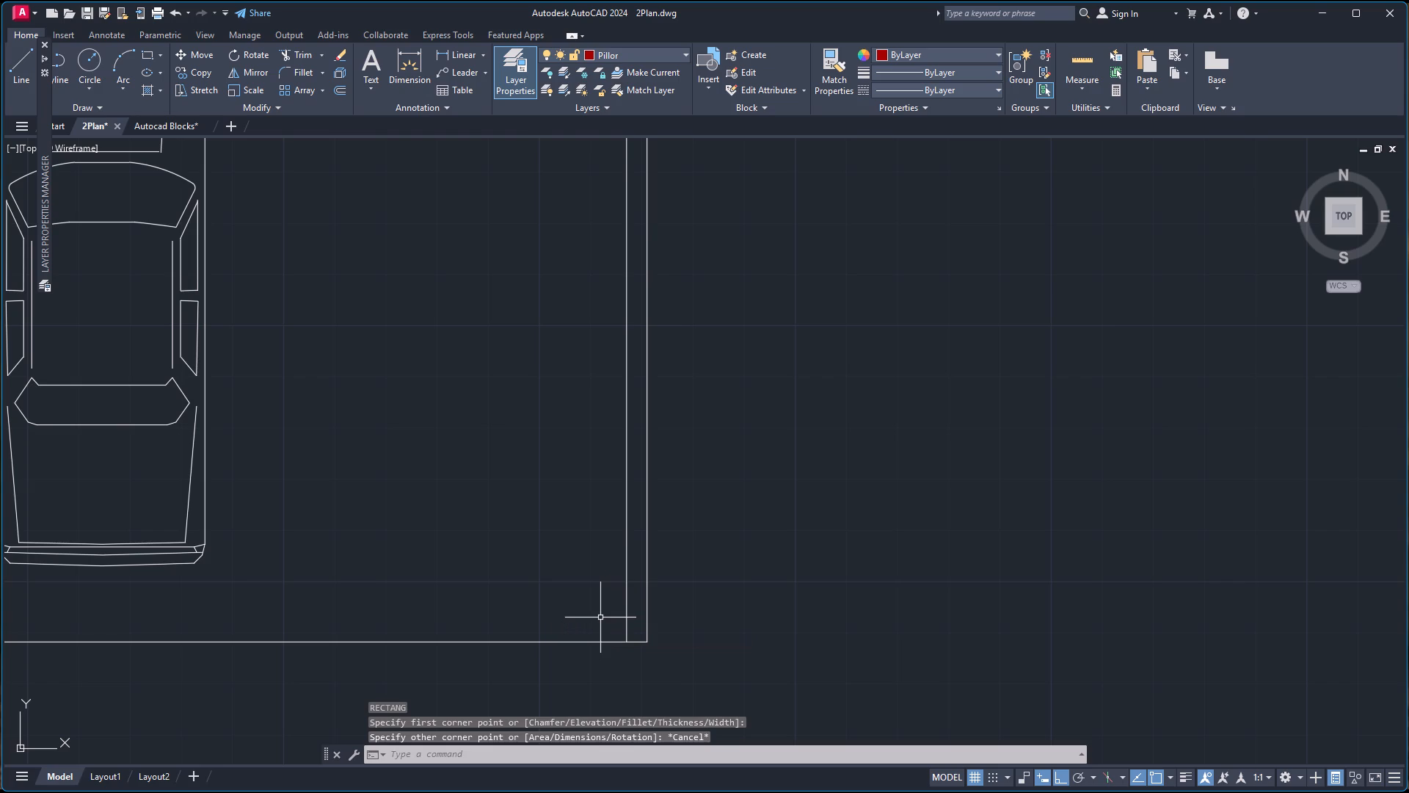
Draw a pillar rectangle about 5" wide and 3 1/2" high, inward from the outer wall's lower-right corner beside the car.
{"action": "key", "text": "space"}
{"action": "scroll", "coordinate": [652, 645], "scroll_direction": "up", "scroll_amount": 5}
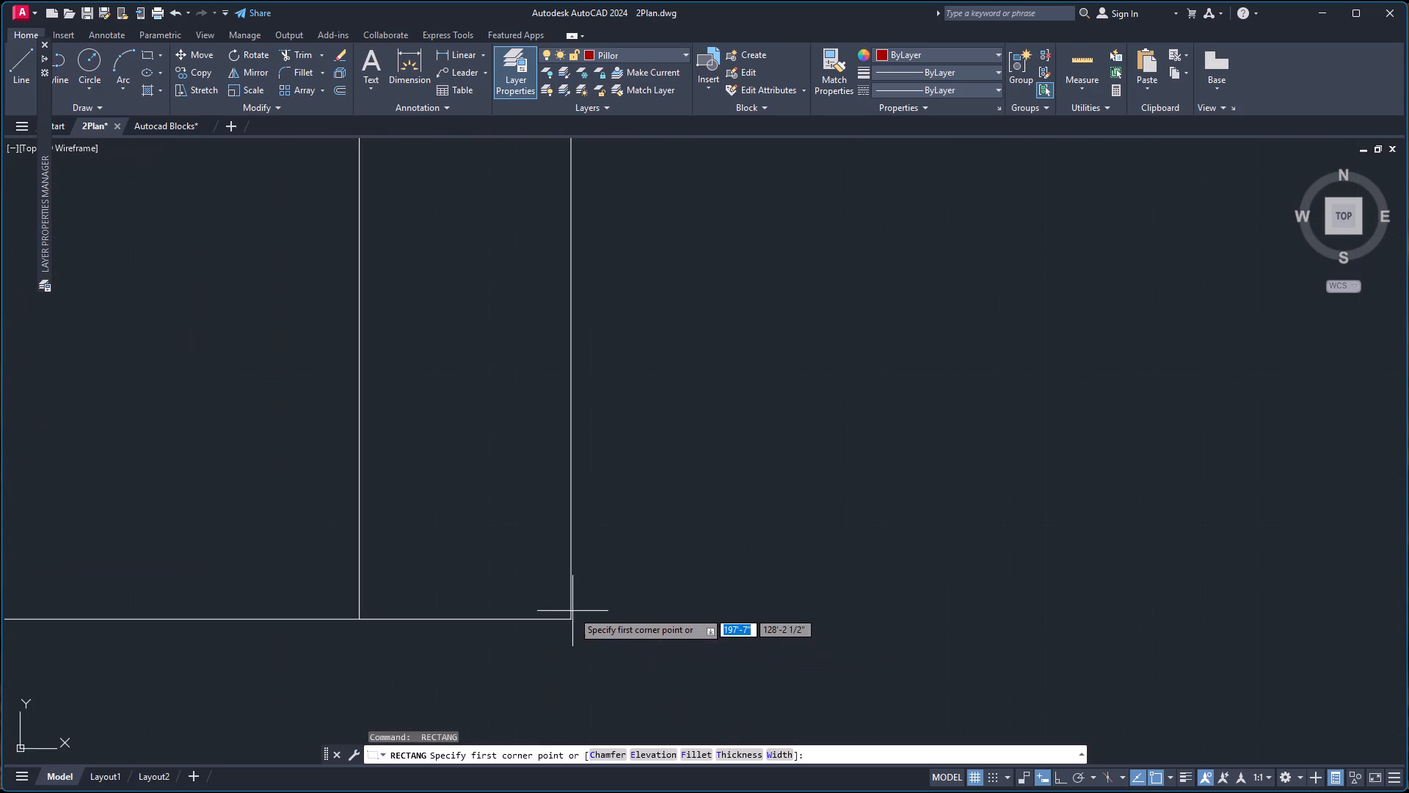
{"action": "left_click", "coordinate": [572, 615]}
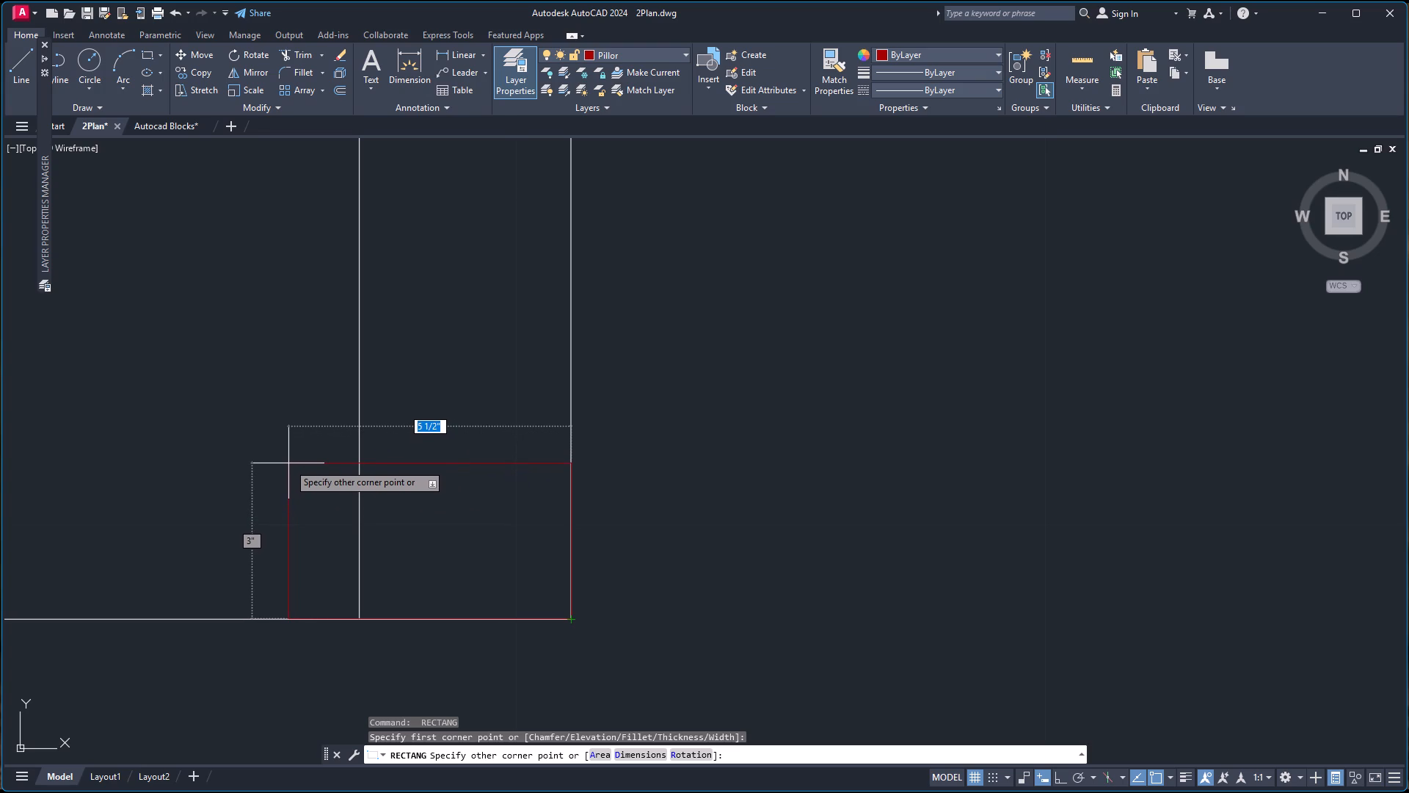
{"action": "scroll", "coordinate": [288, 463], "scroll_direction": "up", "scroll_amount": 1}
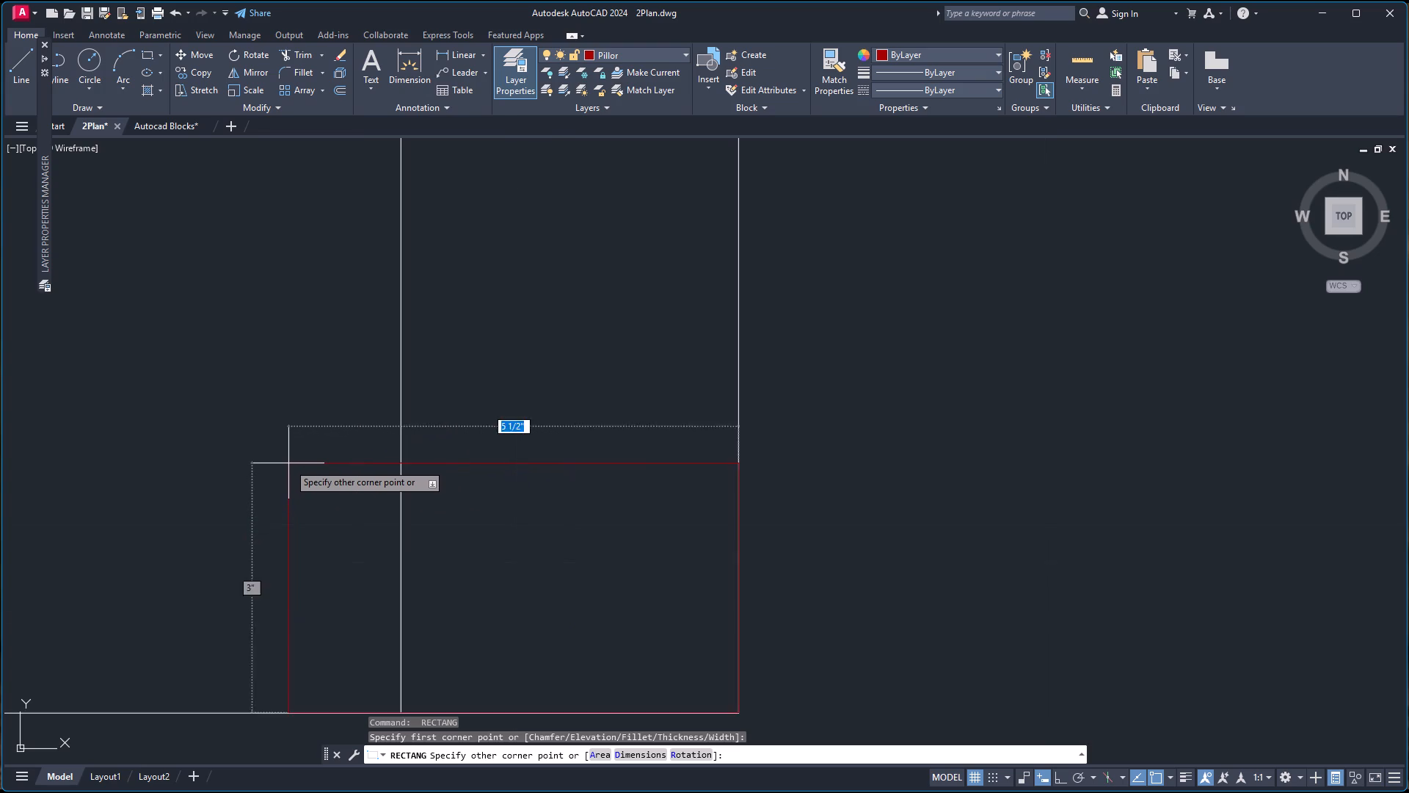
{"action": "scroll", "coordinate": [288, 463], "scroll_direction": "down", "scroll_amount": 5}
{"action": "scroll", "coordinate": [288, 463], "scroll_direction": "up", "scroll_amount": 3}
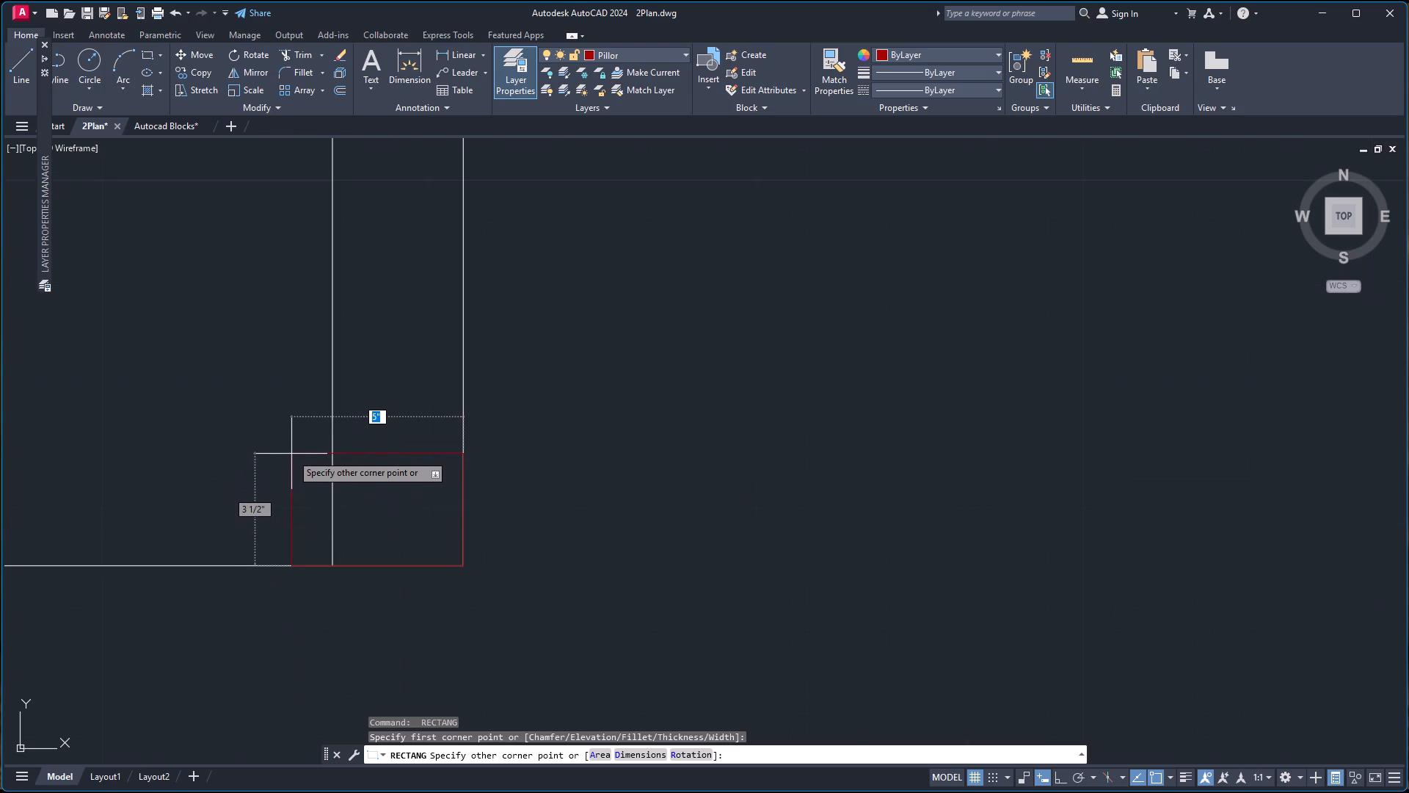
{"action": "left_click", "coordinate": [291, 452]}
Quick-measure the new pillar rectangle and the adjoining outer wall at the car area's corner.
{"action": "scroll", "coordinate": [313, 466], "scroll_direction": "down", "scroll_amount": 5}
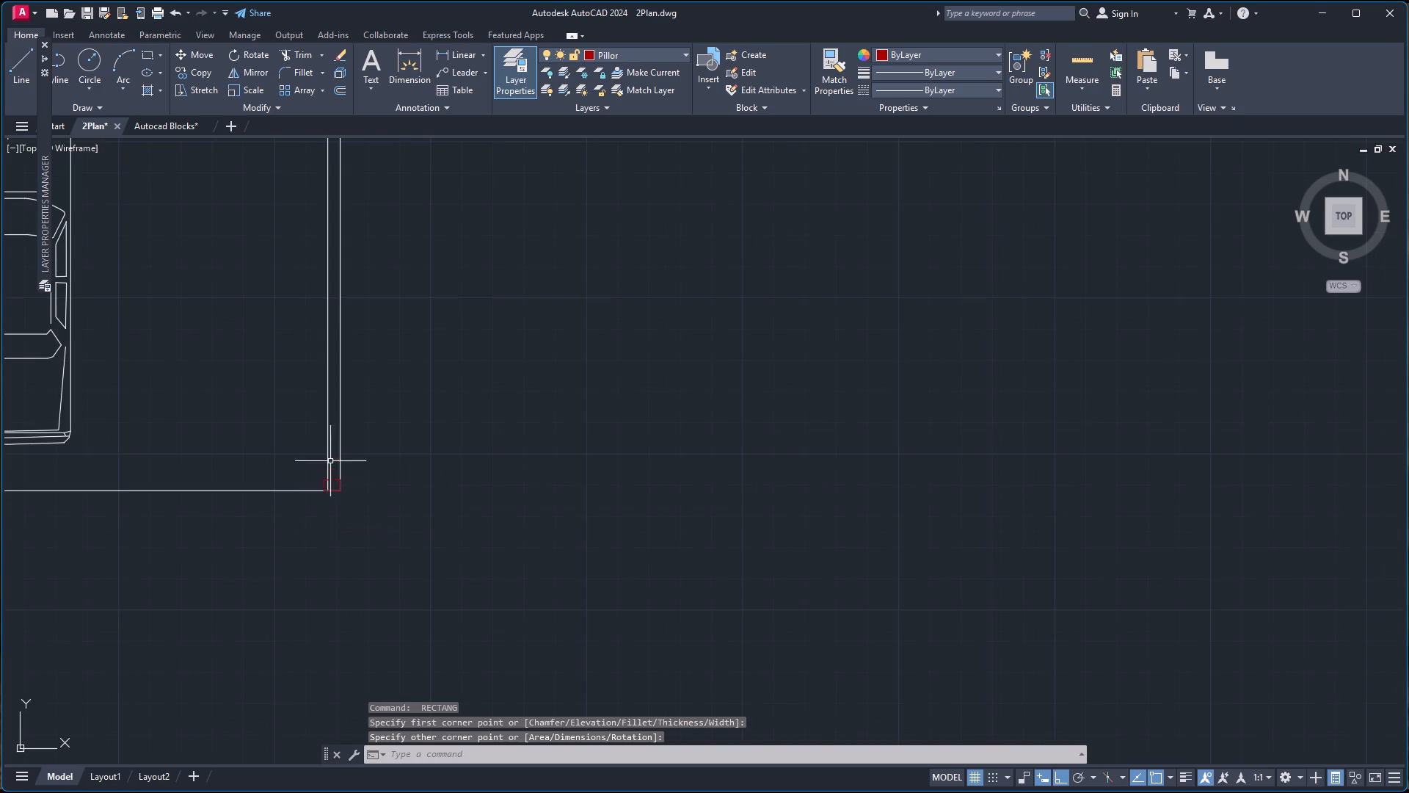
{"action": "scroll", "coordinate": [312, 435], "scroll_direction": "down", "scroll_amount": 3}
{"action": "scroll", "coordinate": [302, 357], "scroll_direction": "up", "scroll_amount": 2}
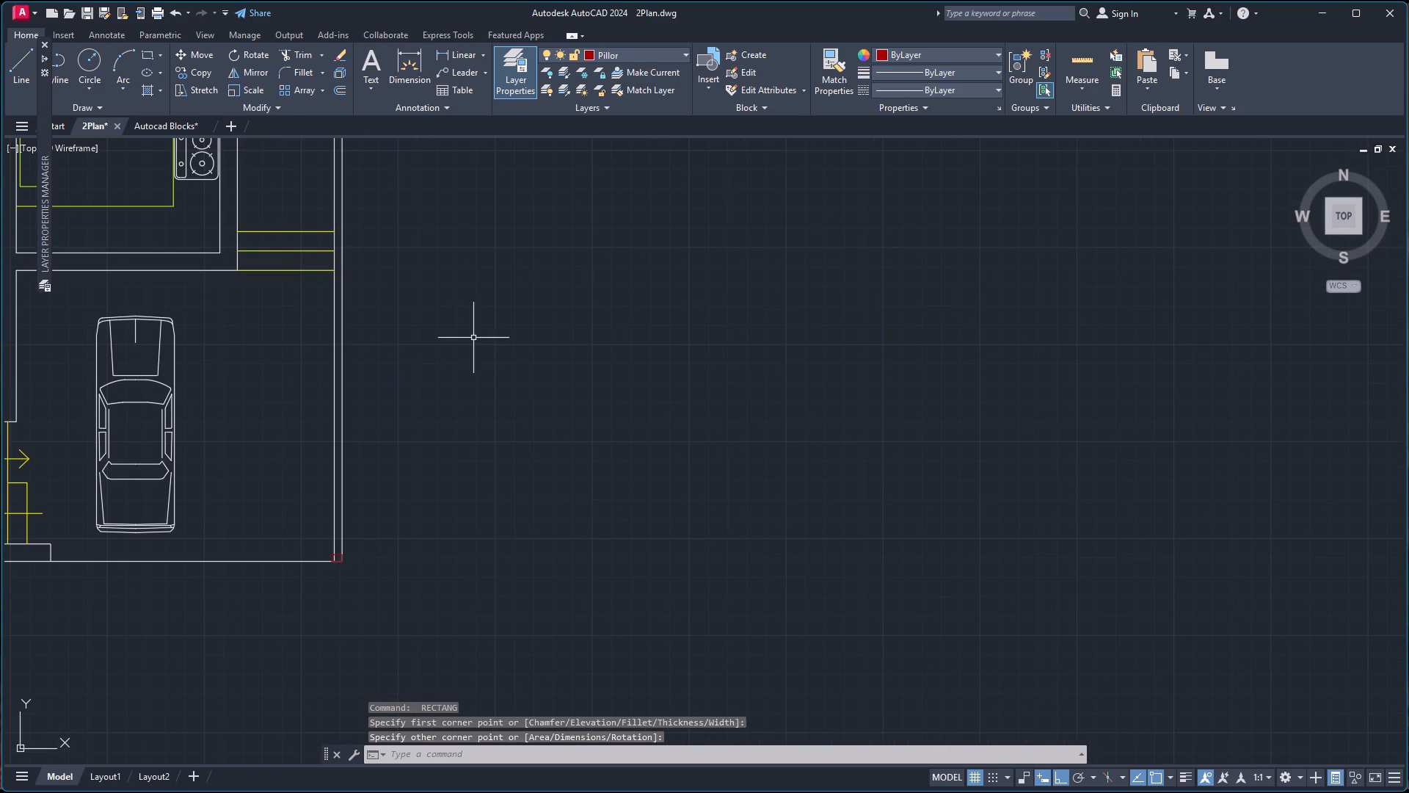
{"action": "left_click", "coordinate": [1090, 50]}
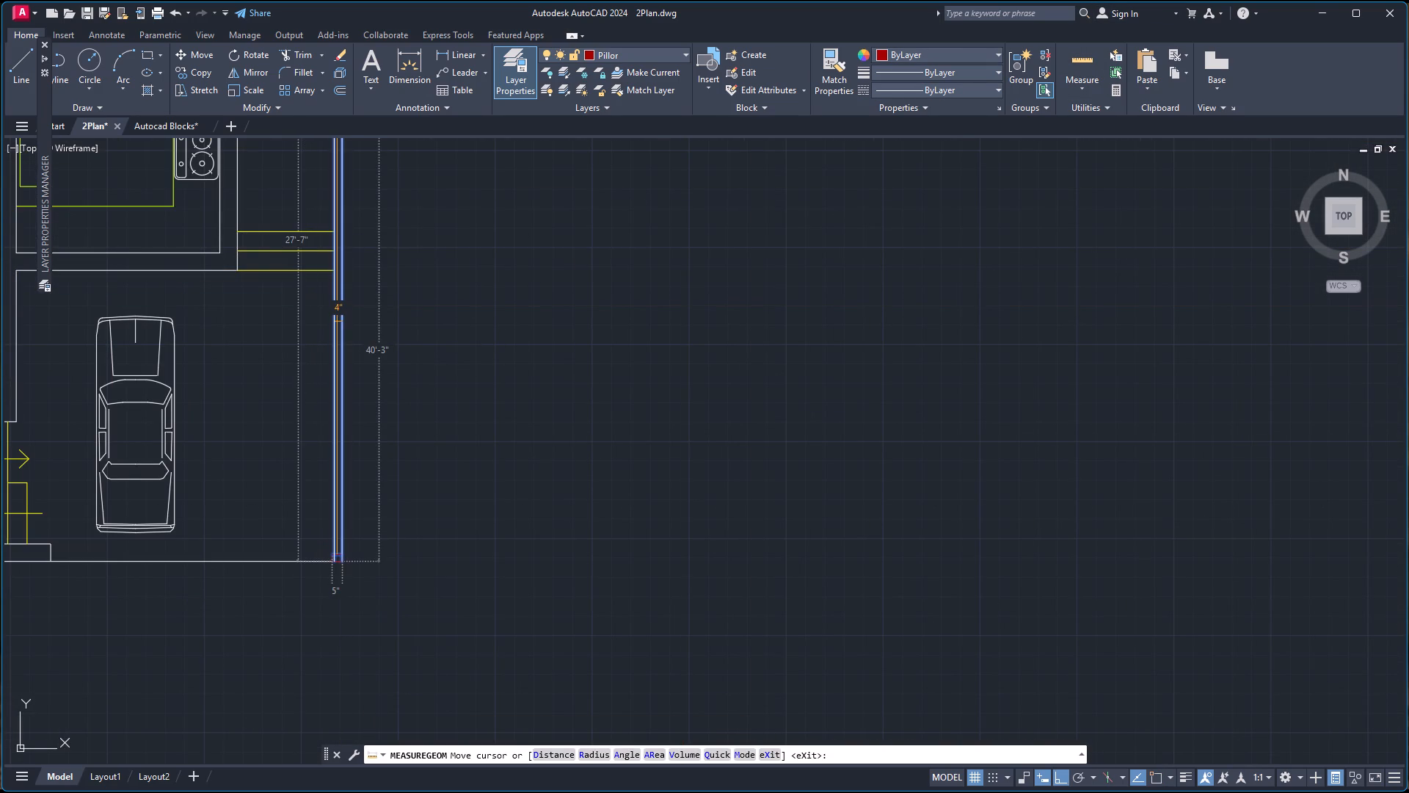
{"action": "key", "text": "Escape"}
{"action": "scroll", "coordinate": [335, 322], "scroll_direction": "down", "scroll_amount": 2}
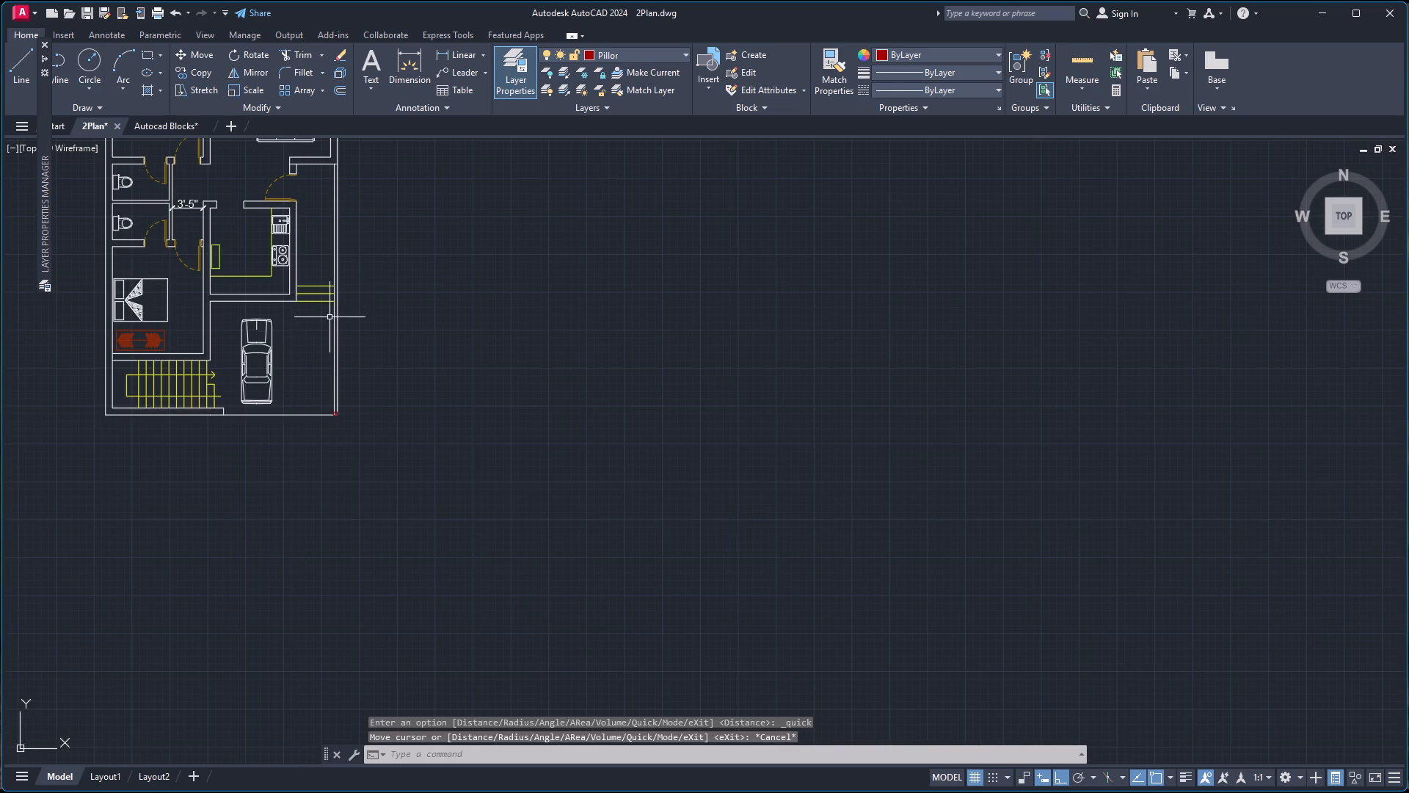
Delete the small pillar rectangle at the outer wall corner beside the car.
{"action": "scroll", "coordinate": [330, 317], "scroll_direction": "down", "scroll_amount": 1}
{"action": "scroll", "coordinate": [307, 213], "scroll_direction": "up", "scroll_amount": 3}
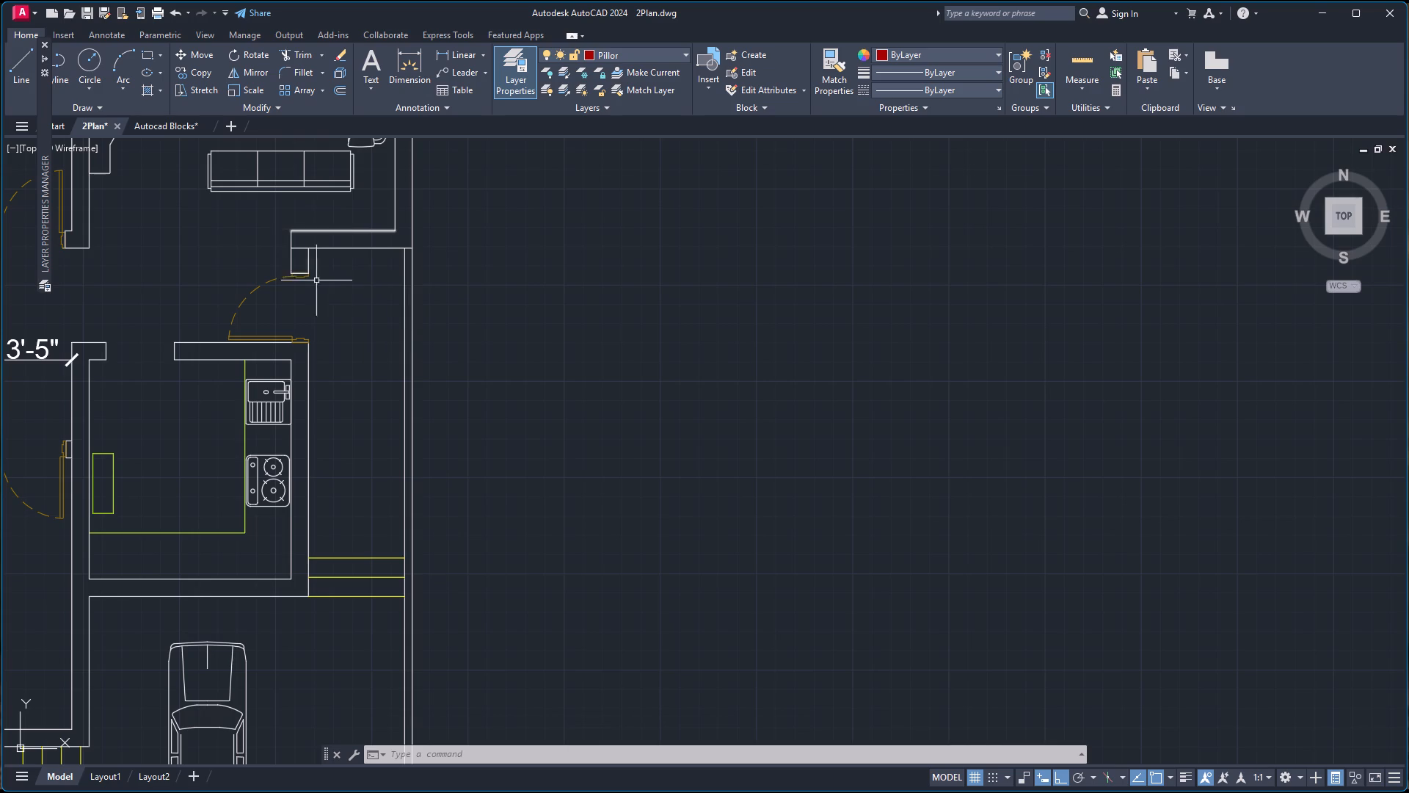
{"action": "scroll", "coordinate": [443, 480], "scroll_direction": "down", "scroll_amount": 2}
{"action": "scroll", "coordinate": [443, 614], "scroll_direction": "up", "scroll_amount": 2}
{"action": "scroll", "coordinate": [382, 689], "scroll_direction": "up", "scroll_amount": 1}
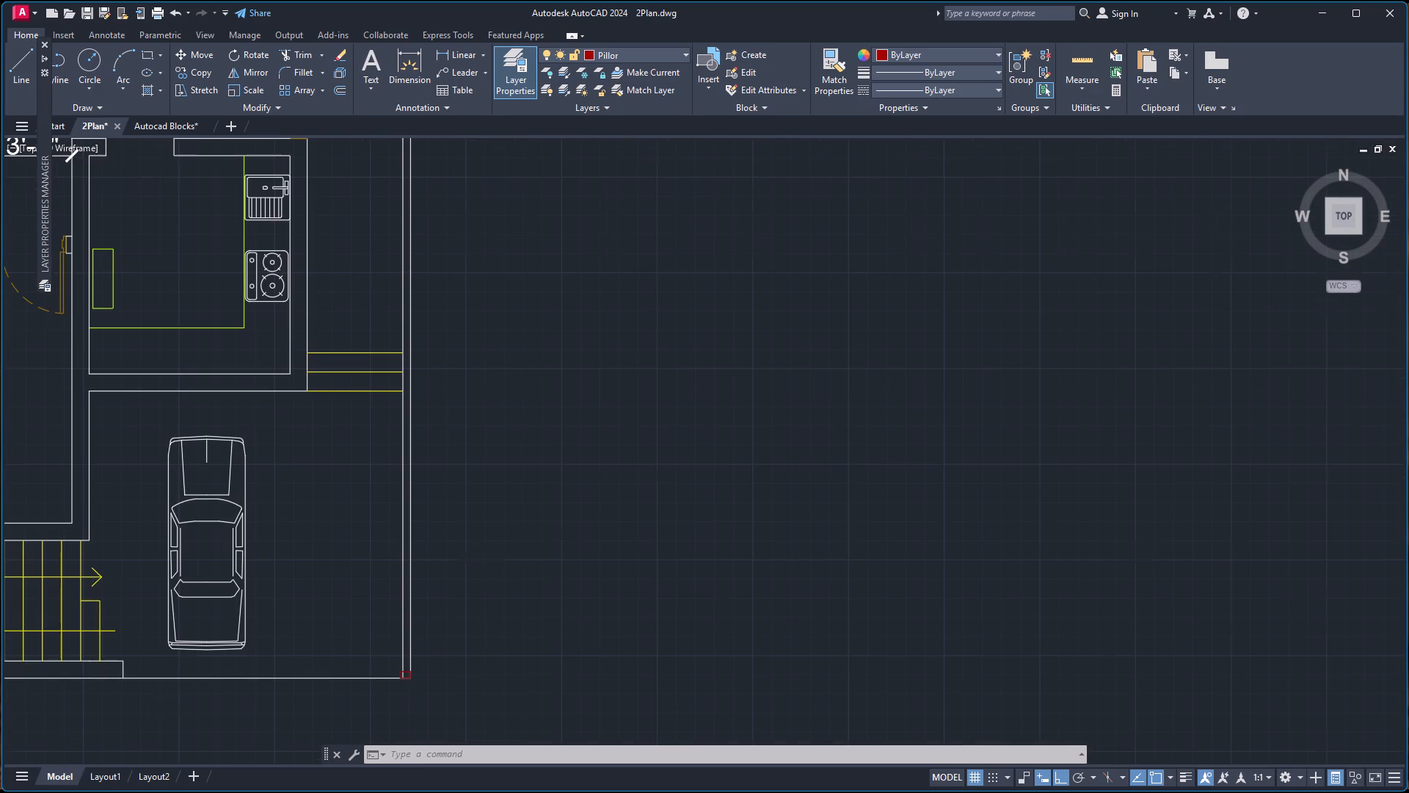
{"action": "scroll", "coordinate": [382, 689], "scroll_direction": "up", "scroll_amount": 1}
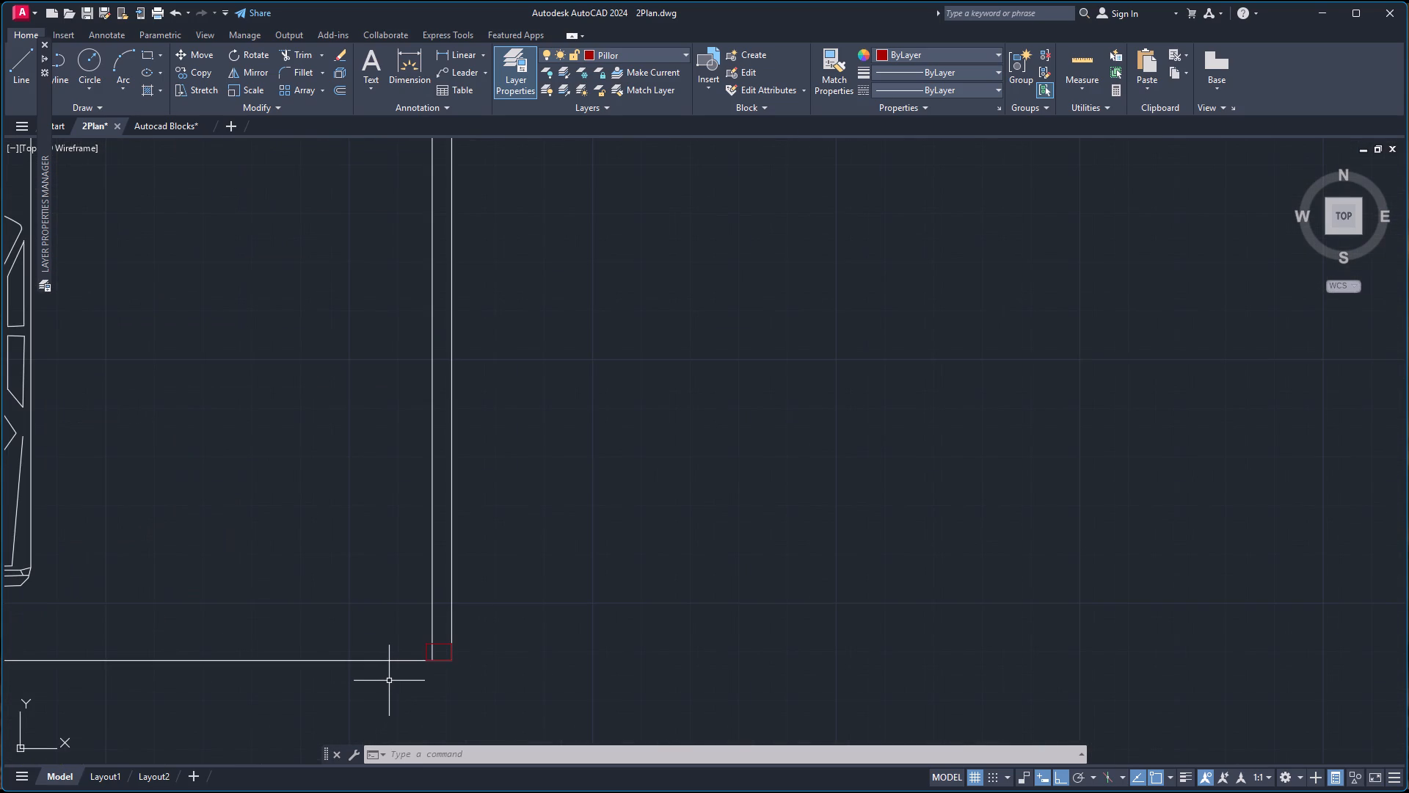
{"action": "left_click", "coordinate": [425, 656]}
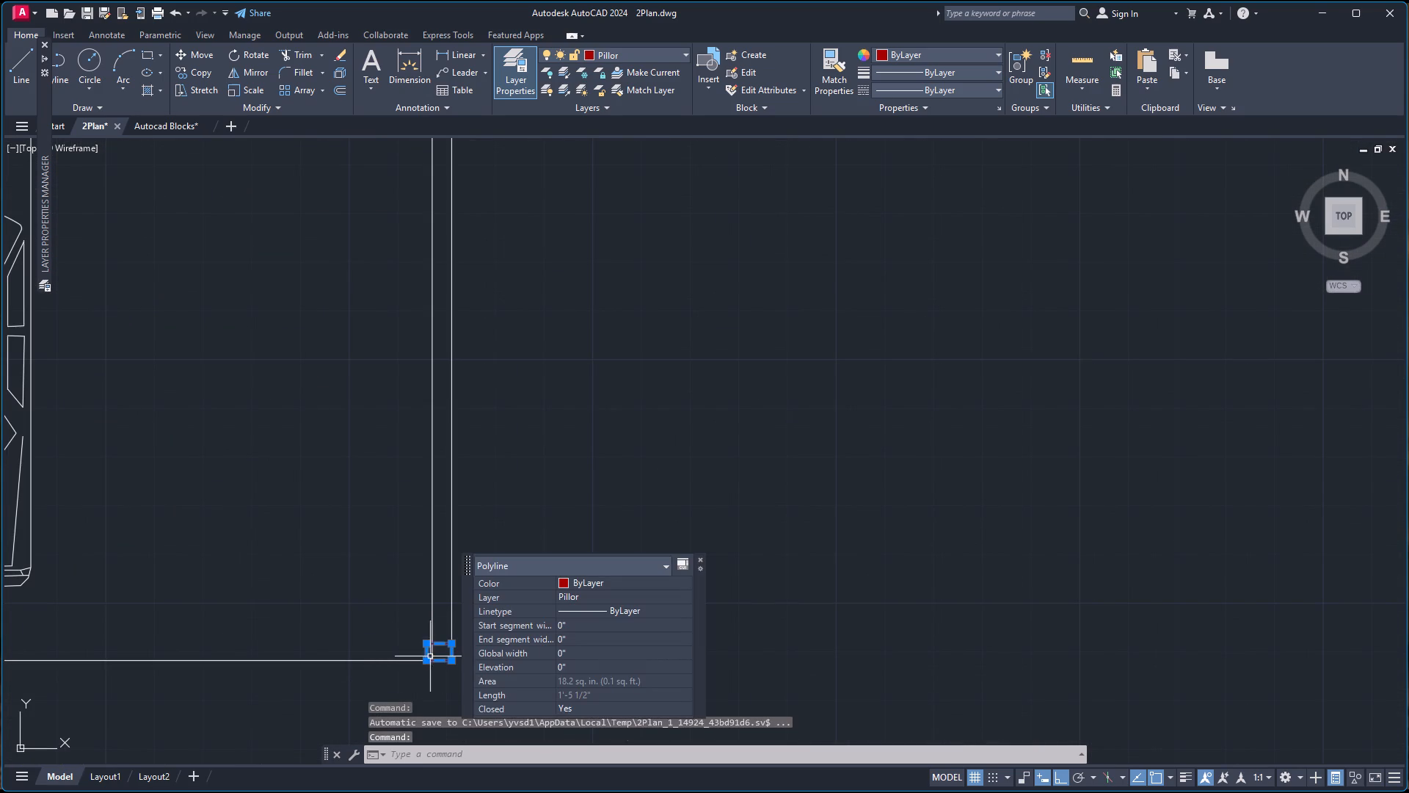
{"action": "left_click", "coordinate": [699, 557]}
{"action": "left_click", "coordinate": [699, 562]}
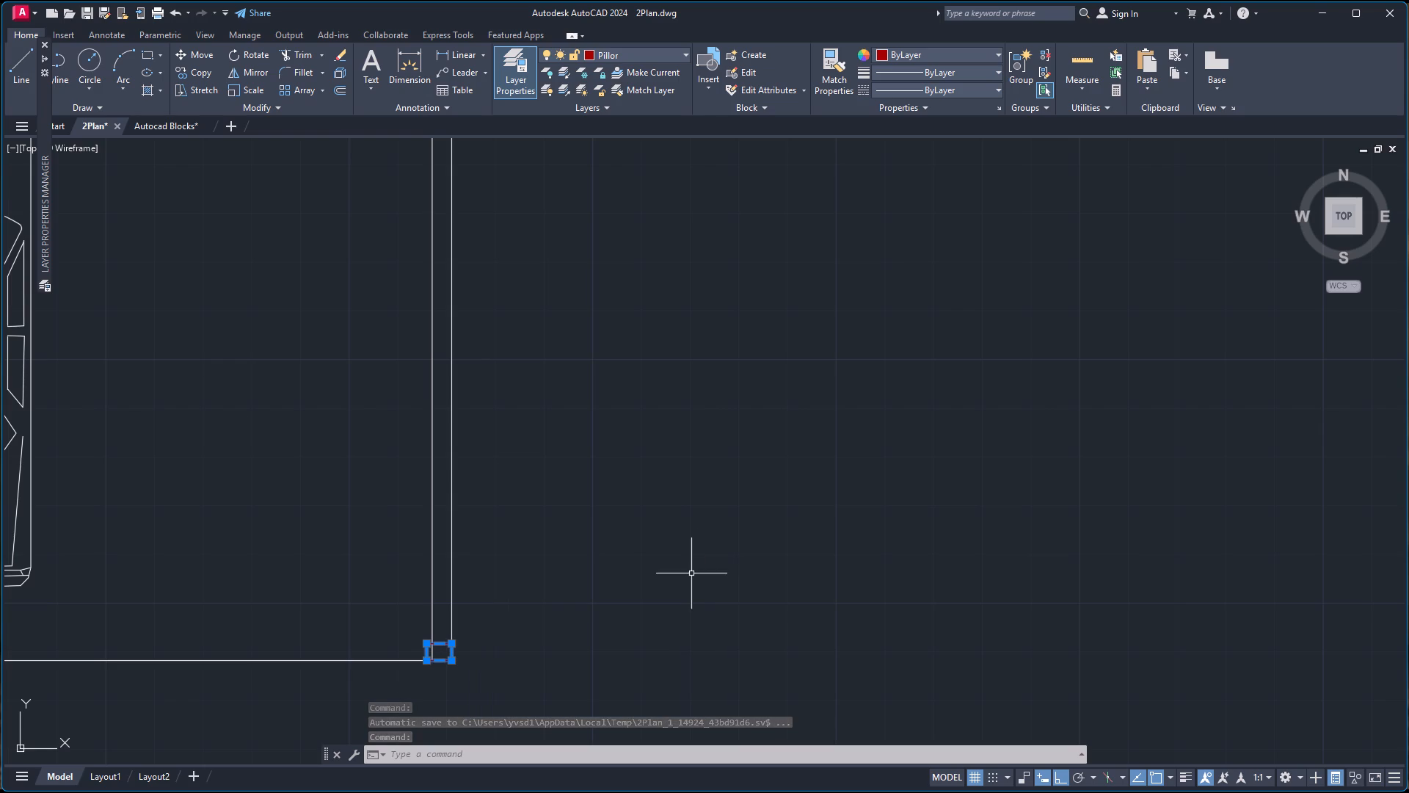
{"action": "key", "text": "Delete"}
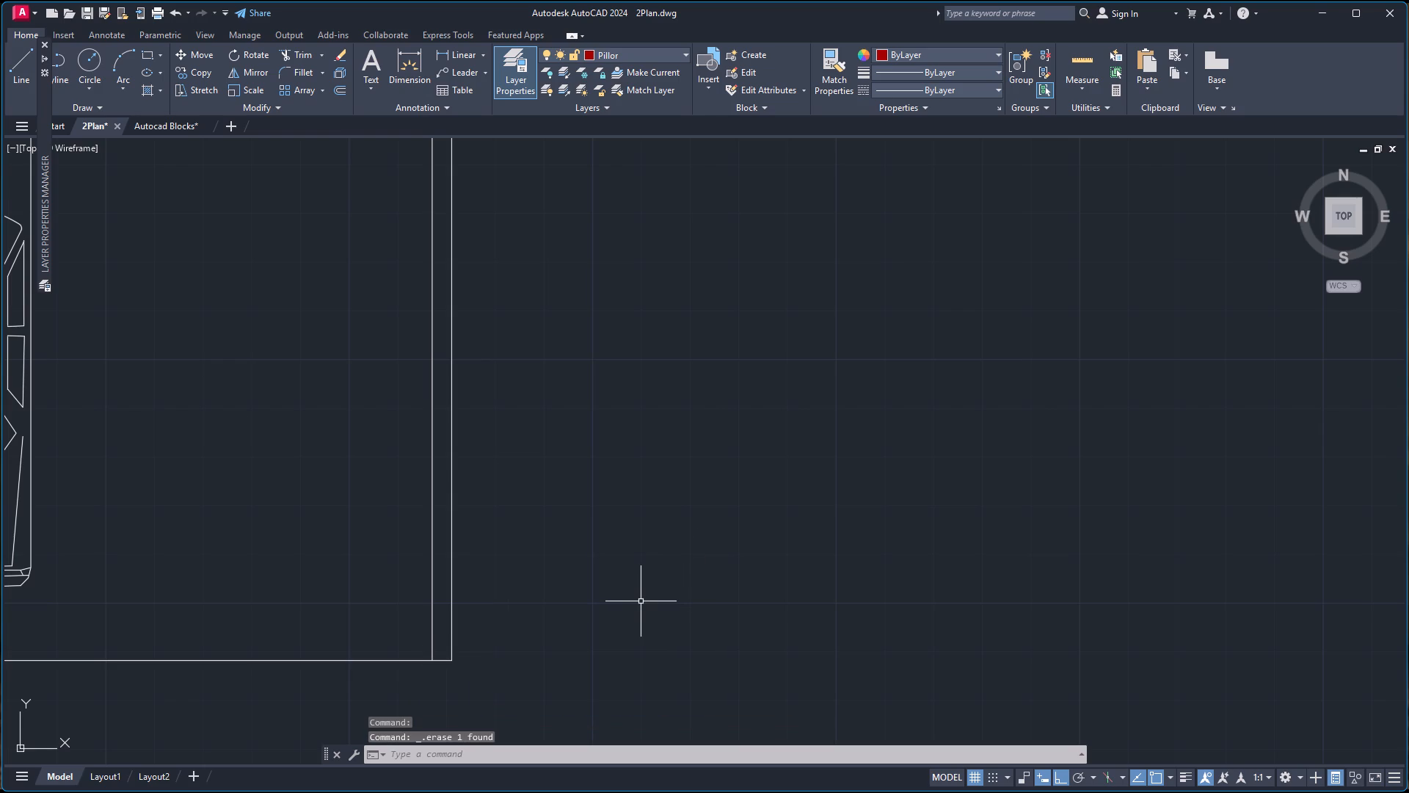
Draw a pillar rectangle about 10 1/2" wide and 8 1/2" high, inward from the outer wall corner beside the car.
{"action": "type", "text": "re"}
{"action": "key", "text": "c"}
{"action": "key", "text": "Return"}
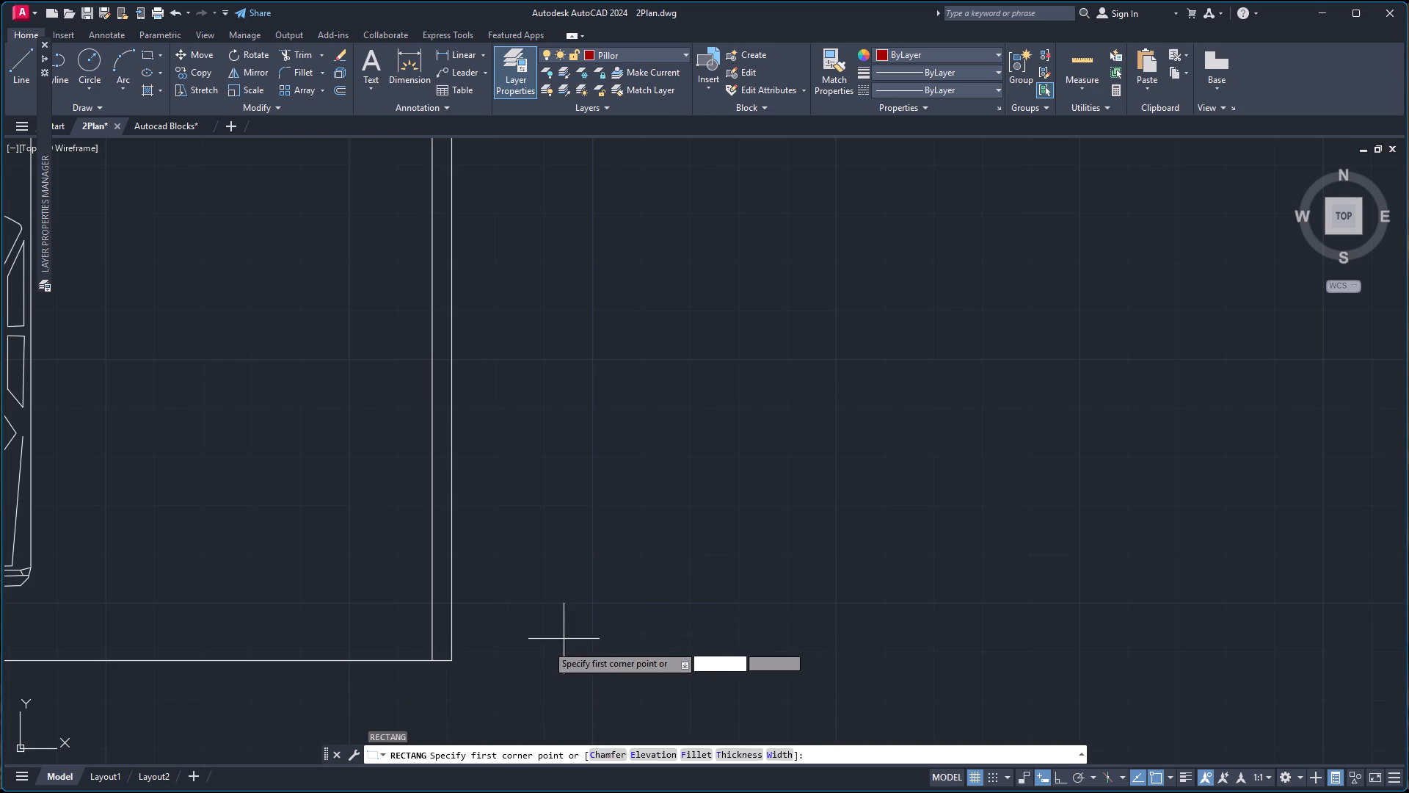
{"action": "scroll", "coordinate": [454, 651], "scroll_direction": "up", "scroll_amount": 3}
{"action": "left_click", "coordinate": [475, 666]}
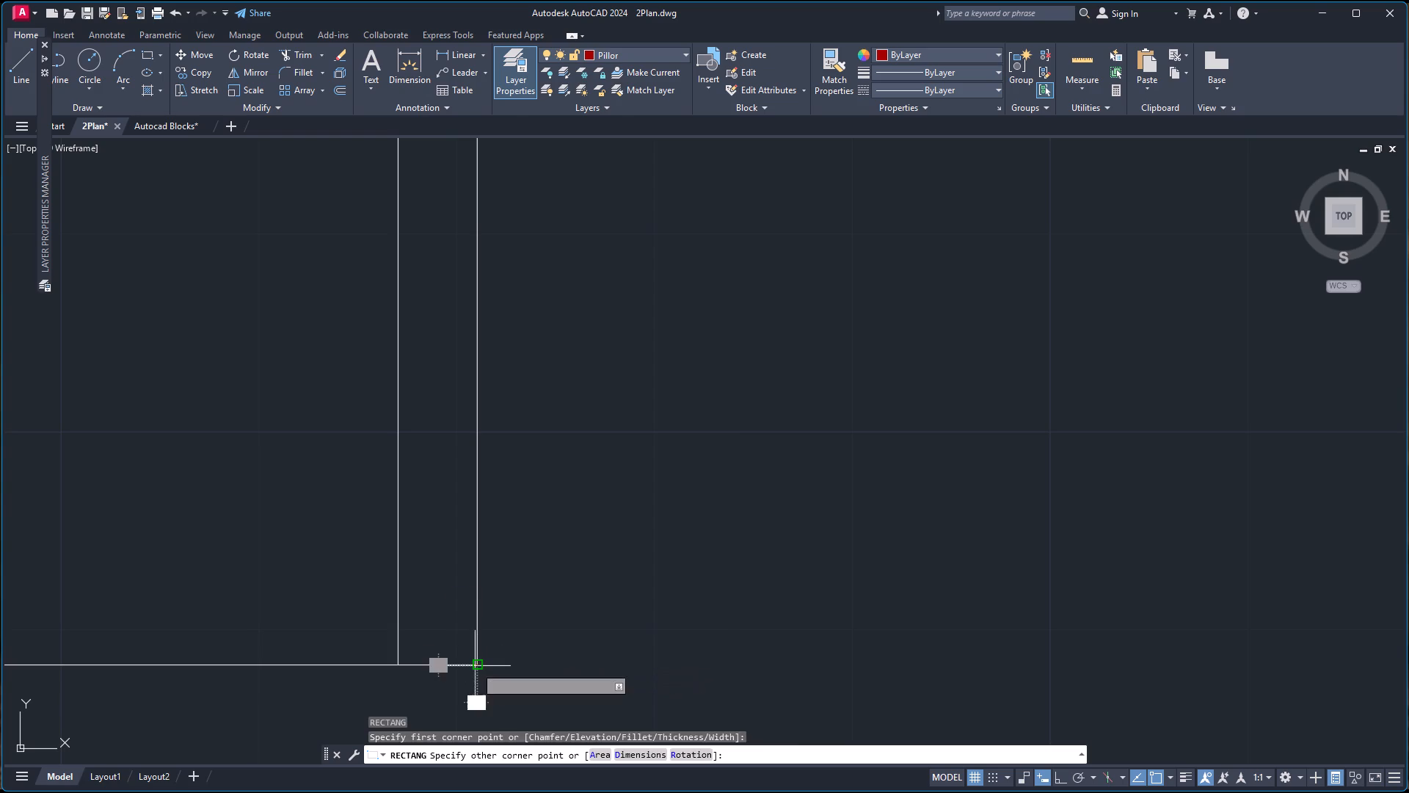
{"action": "left_click", "coordinate": [269, 503]}
Fill the new corner pillar with a SOLID hatch on both sides of the wall line crossing it.
{"action": "scroll", "coordinate": [290, 518], "scroll_direction": "down", "scroll_amount": 4}
{"action": "scroll", "coordinate": [374, 518], "scroll_direction": "down", "scroll_amount": 1}
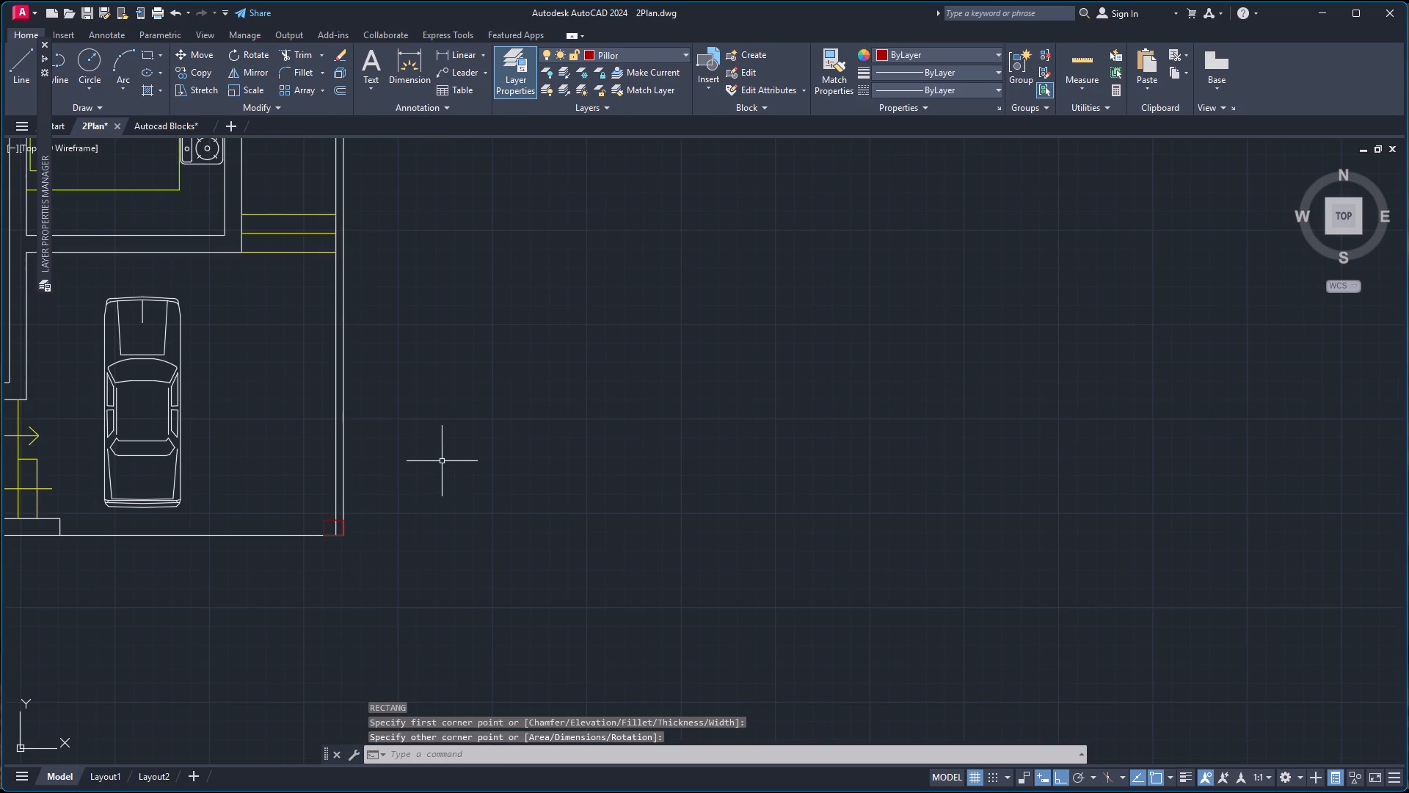
{"action": "scroll", "coordinate": [452, 458], "scroll_direction": "down", "scroll_amount": 1}
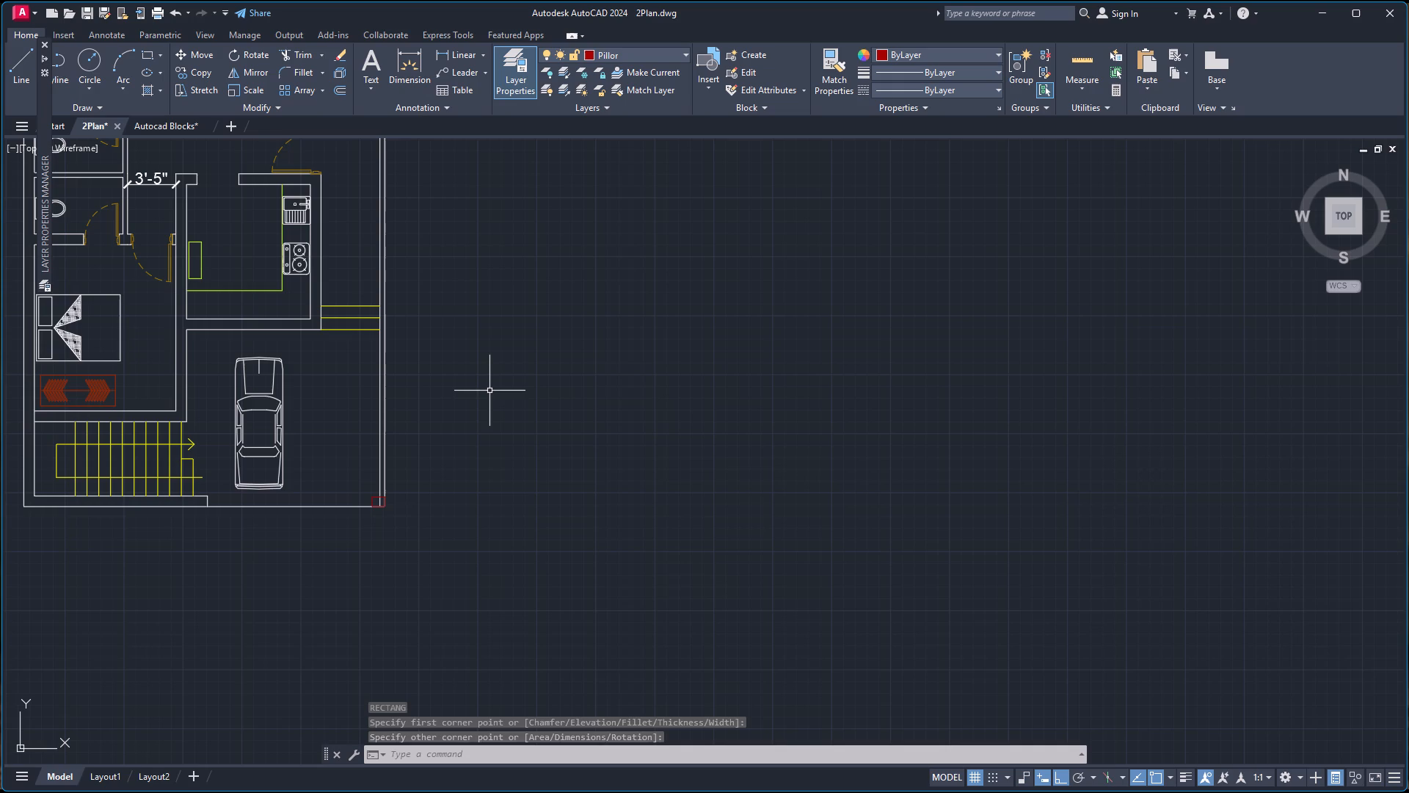
{"action": "key", "text": "h"}
{"action": "key", "text": "Return"}
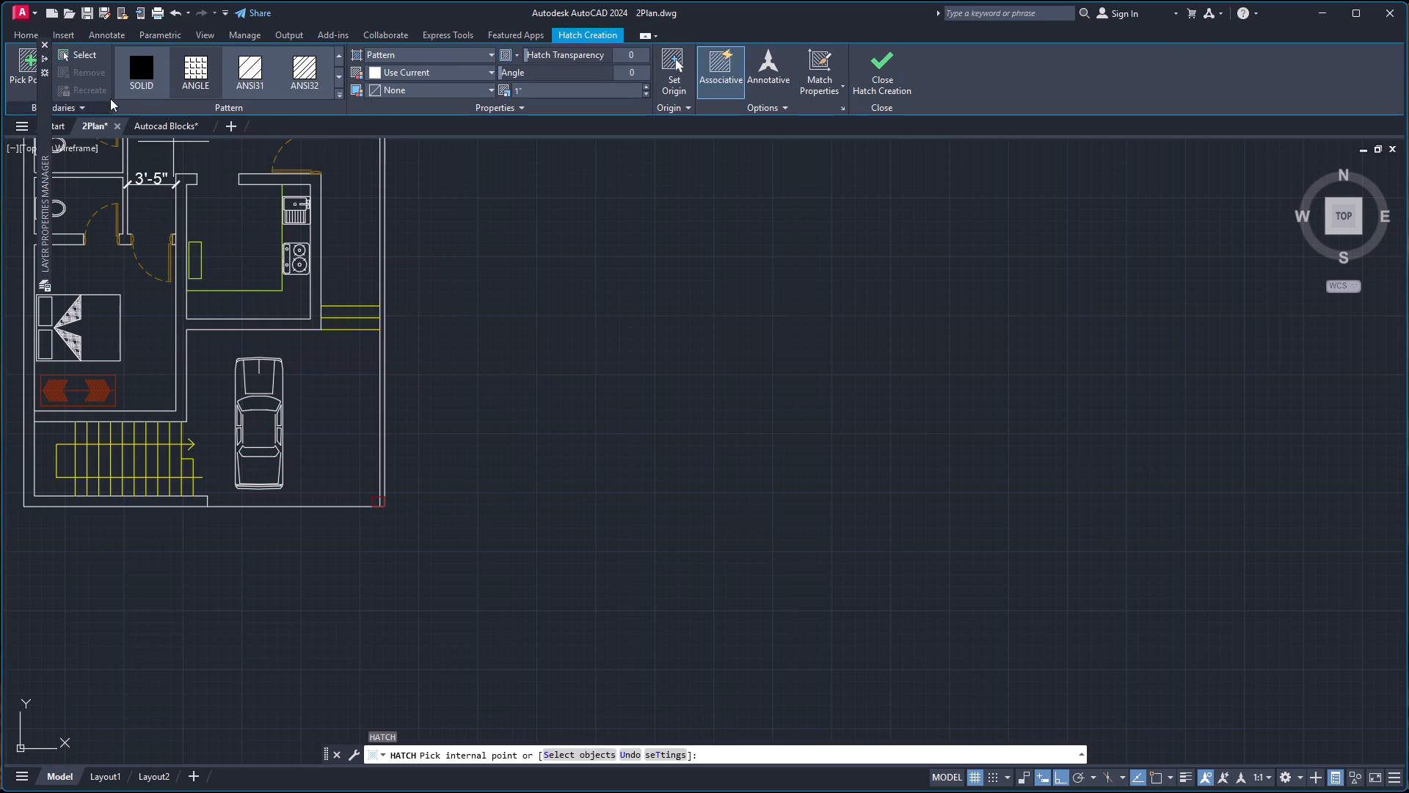
{"action": "left_click", "coordinate": [128, 76]}
{"action": "scroll", "coordinate": [312, 495], "scroll_direction": "up", "scroll_amount": 3}
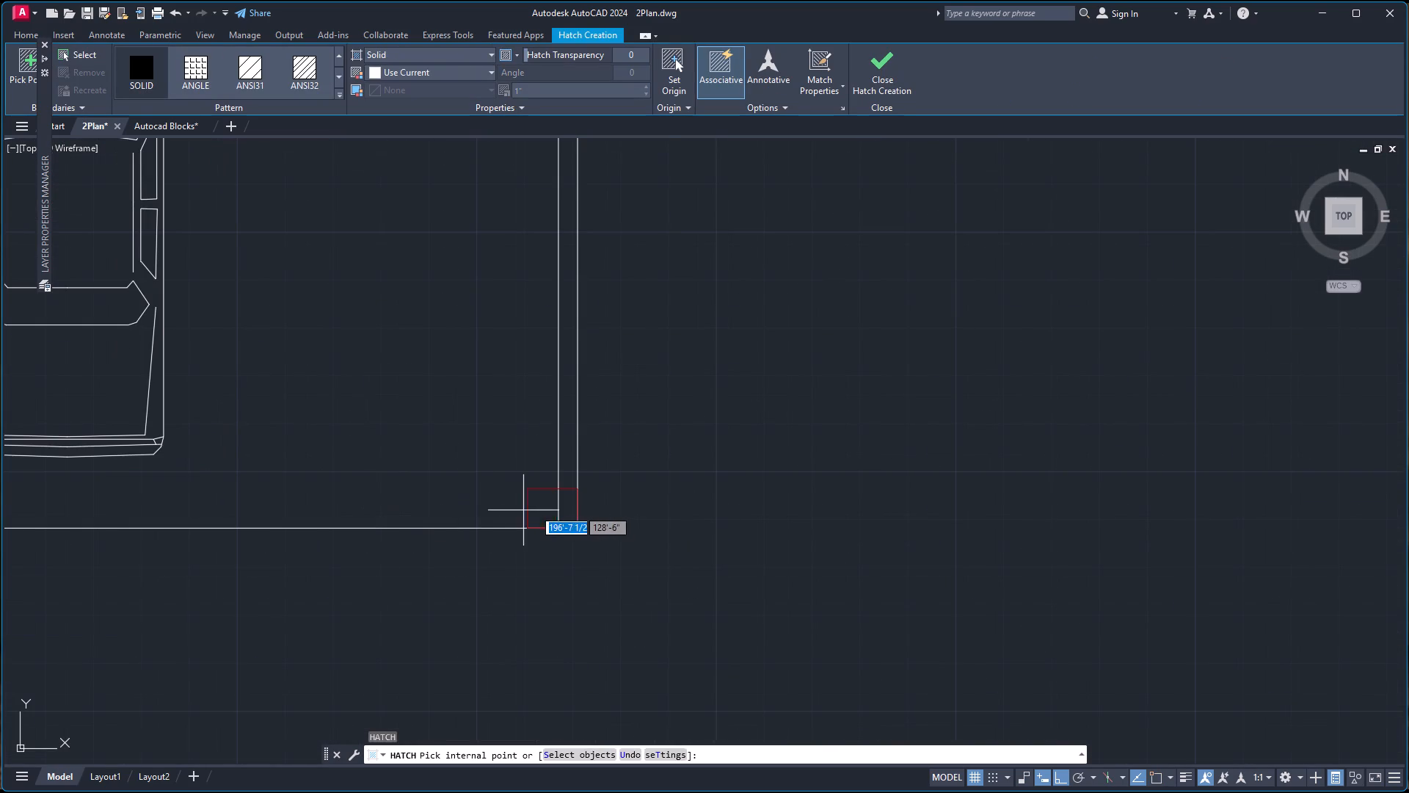
{"action": "left_click", "coordinate": [535, 509]}
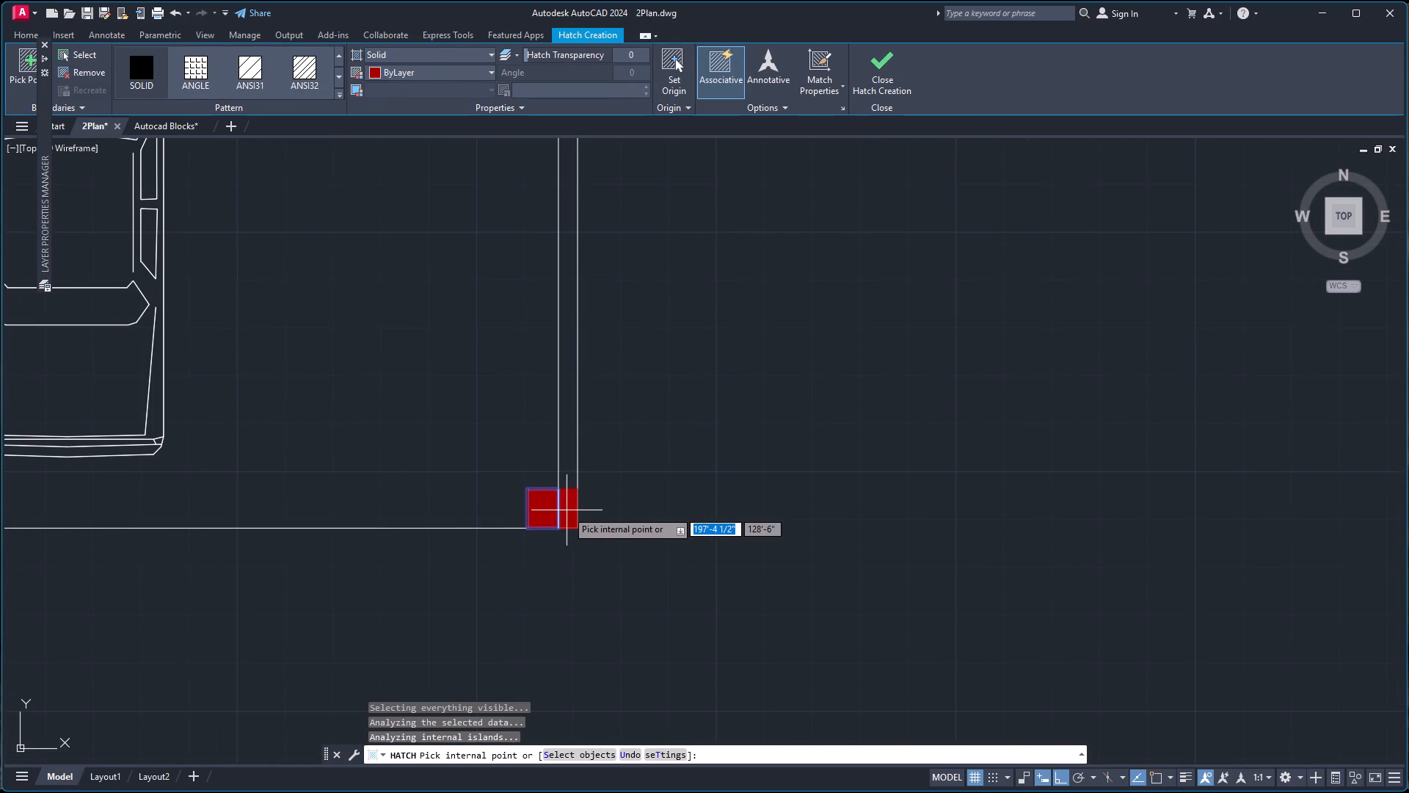
{"action": "left_click", "coordinate": [566, 512]}
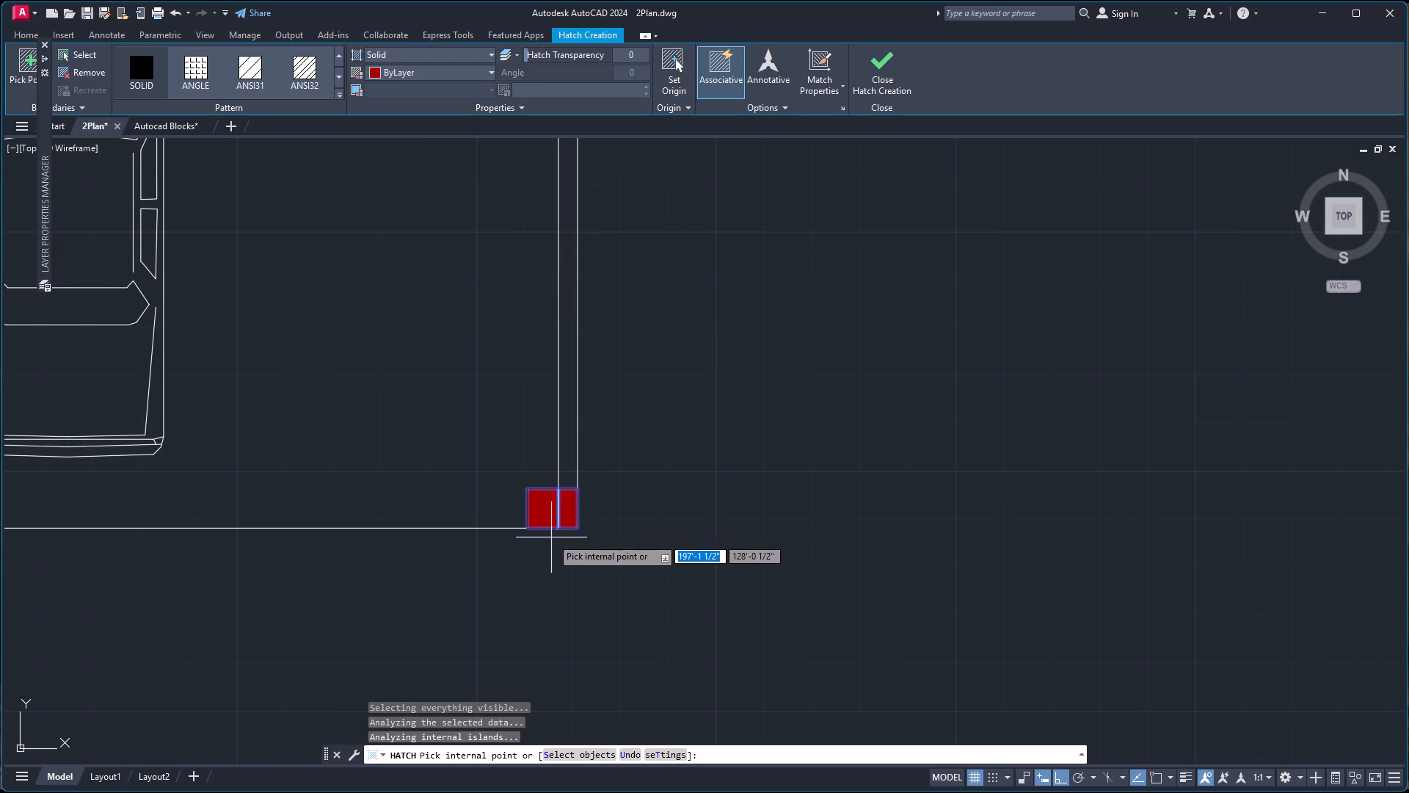
{"action": "key", "text": "Escape"}
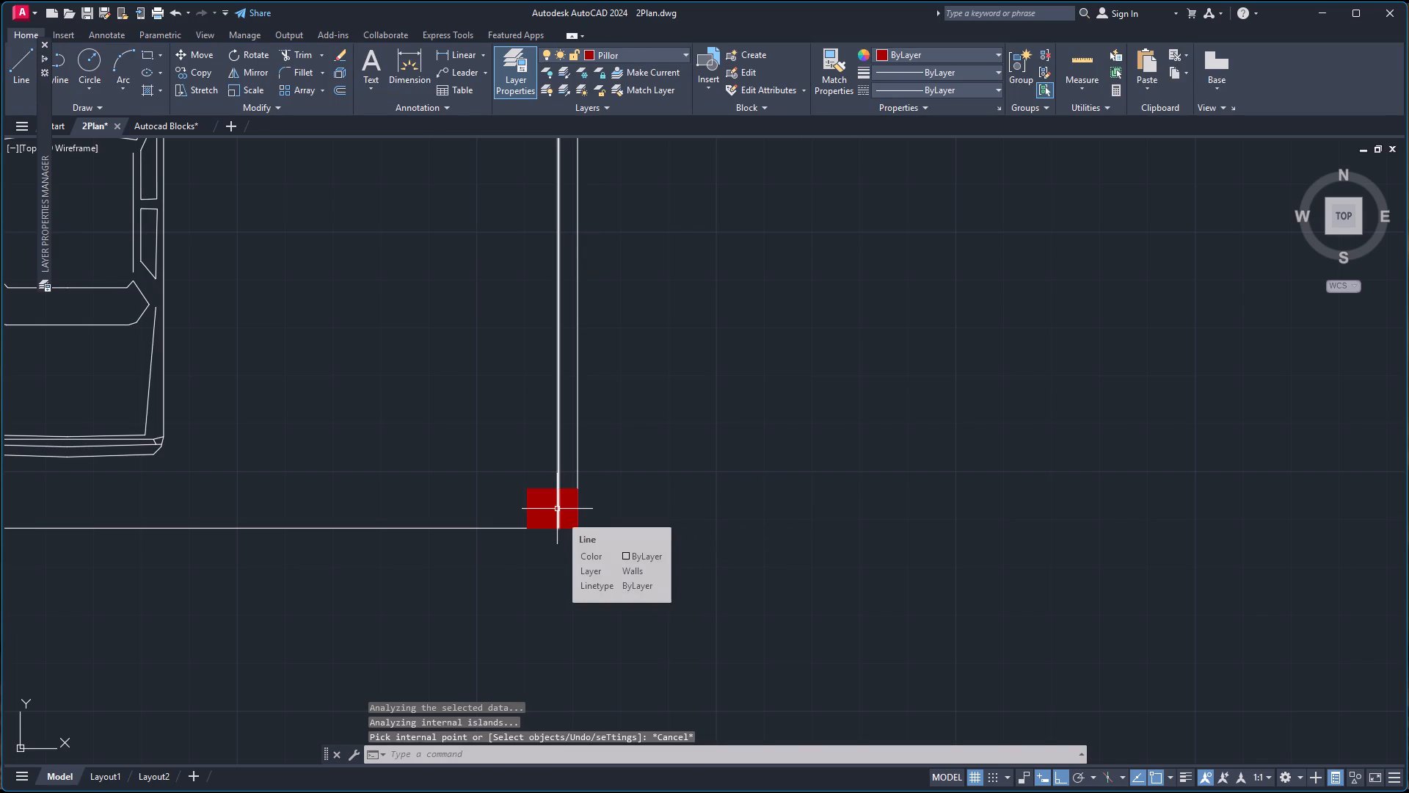
Trim away the piece of the inner wall line that passes through the filled pillar.
{"action": "type", "text": "tr"}
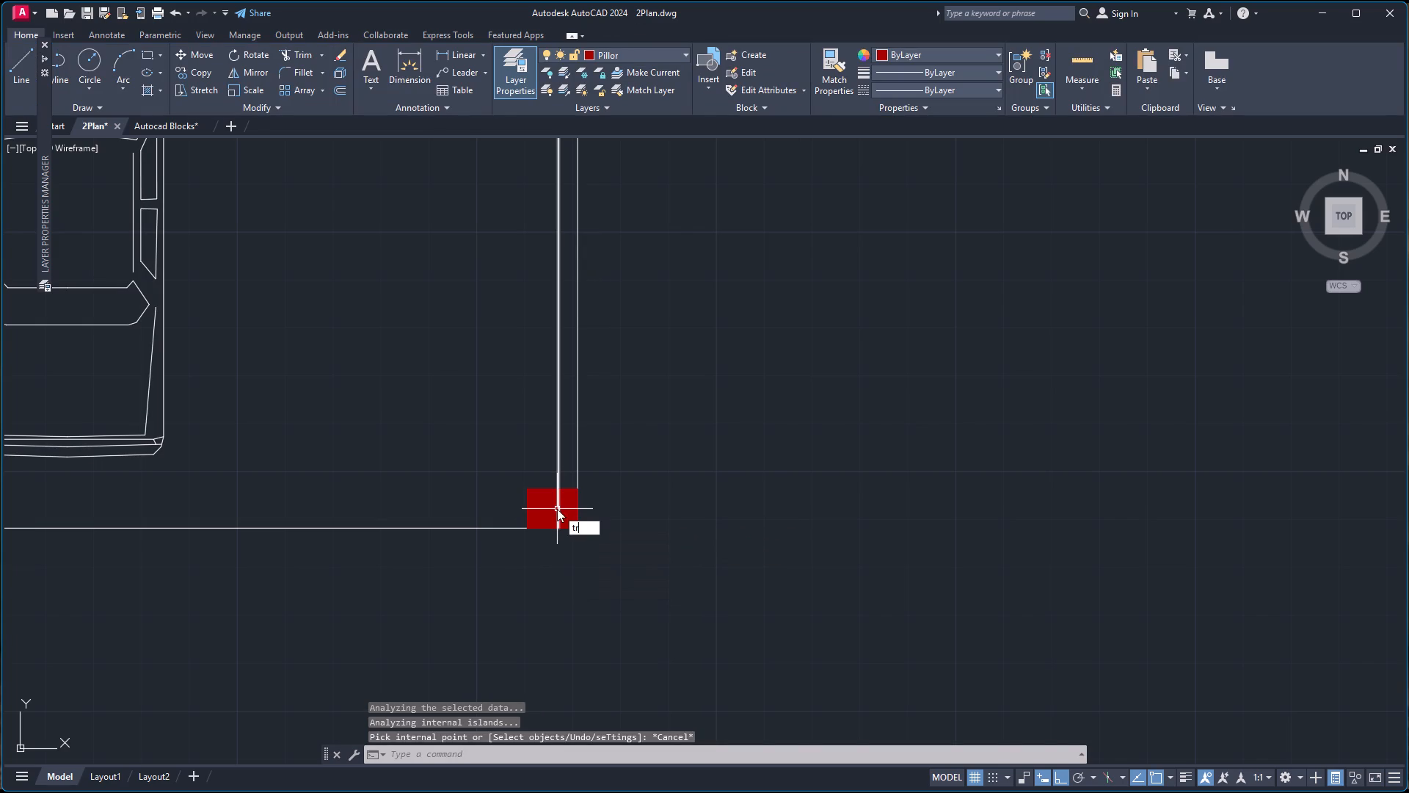
{"action": "key", "text": "Return"}
{"action": "left_click", "coordinate": [557, 504]}
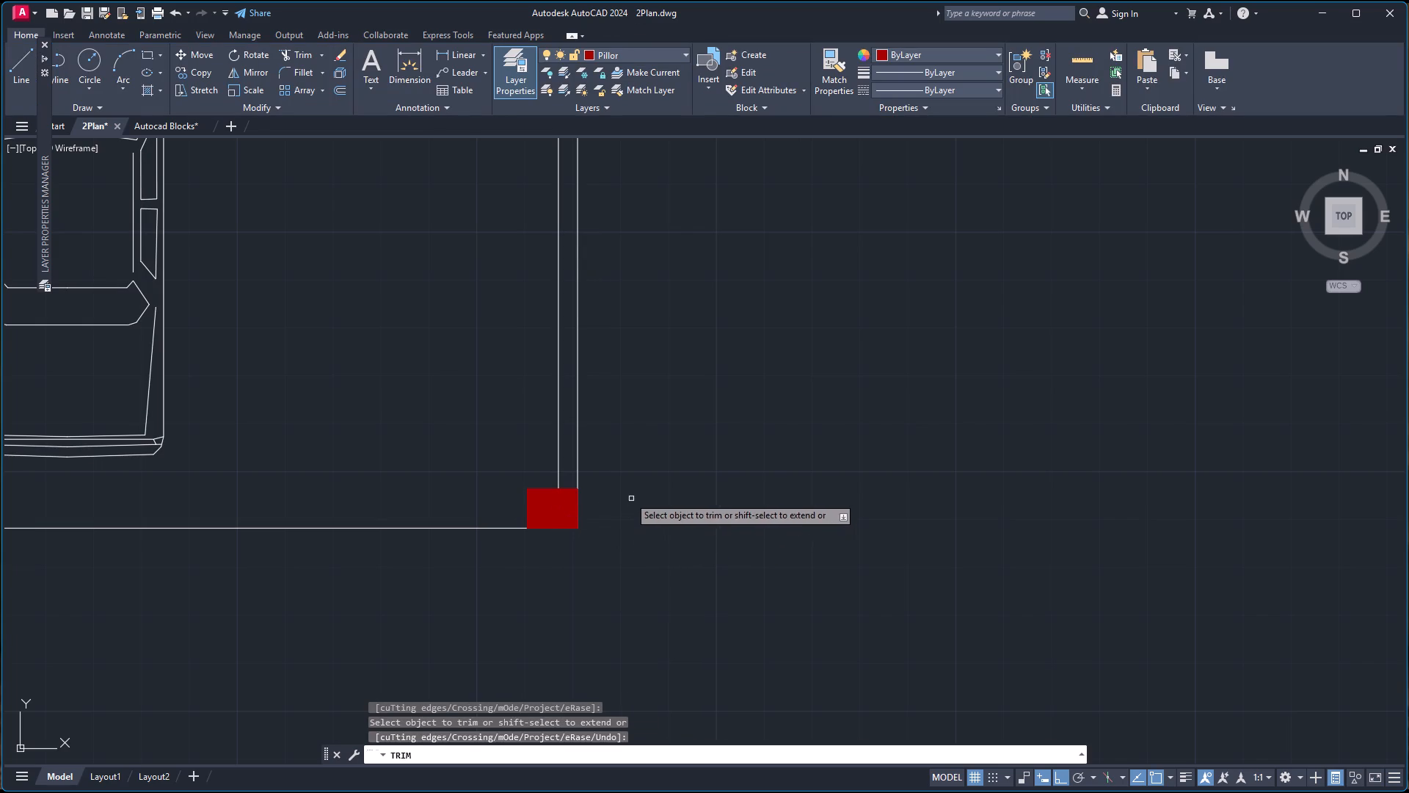
{"action": "scroll", "coordinate": [617, 485], "scroll_direction": "down", "scroll_amount": 4}
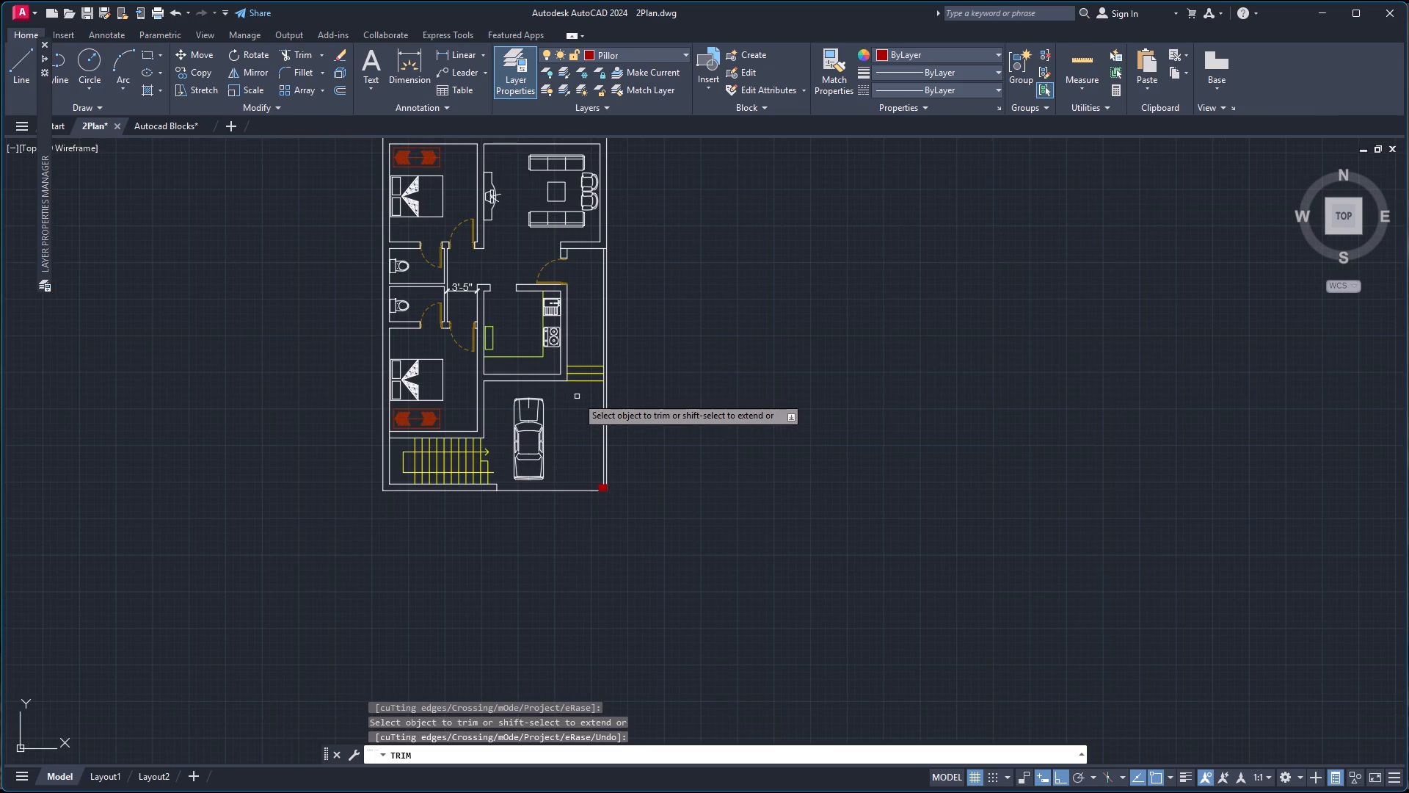
{"action": "key", "text": "Escape"}
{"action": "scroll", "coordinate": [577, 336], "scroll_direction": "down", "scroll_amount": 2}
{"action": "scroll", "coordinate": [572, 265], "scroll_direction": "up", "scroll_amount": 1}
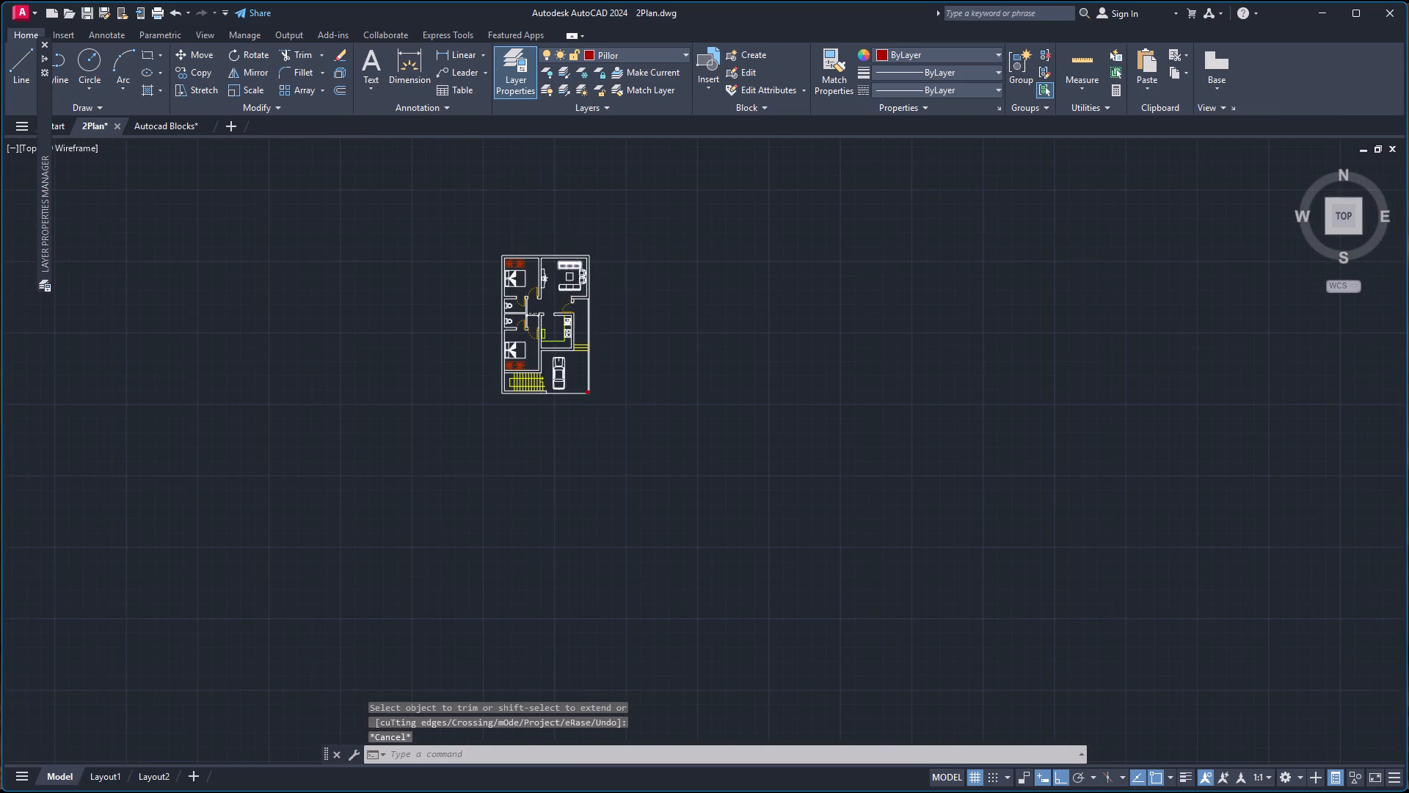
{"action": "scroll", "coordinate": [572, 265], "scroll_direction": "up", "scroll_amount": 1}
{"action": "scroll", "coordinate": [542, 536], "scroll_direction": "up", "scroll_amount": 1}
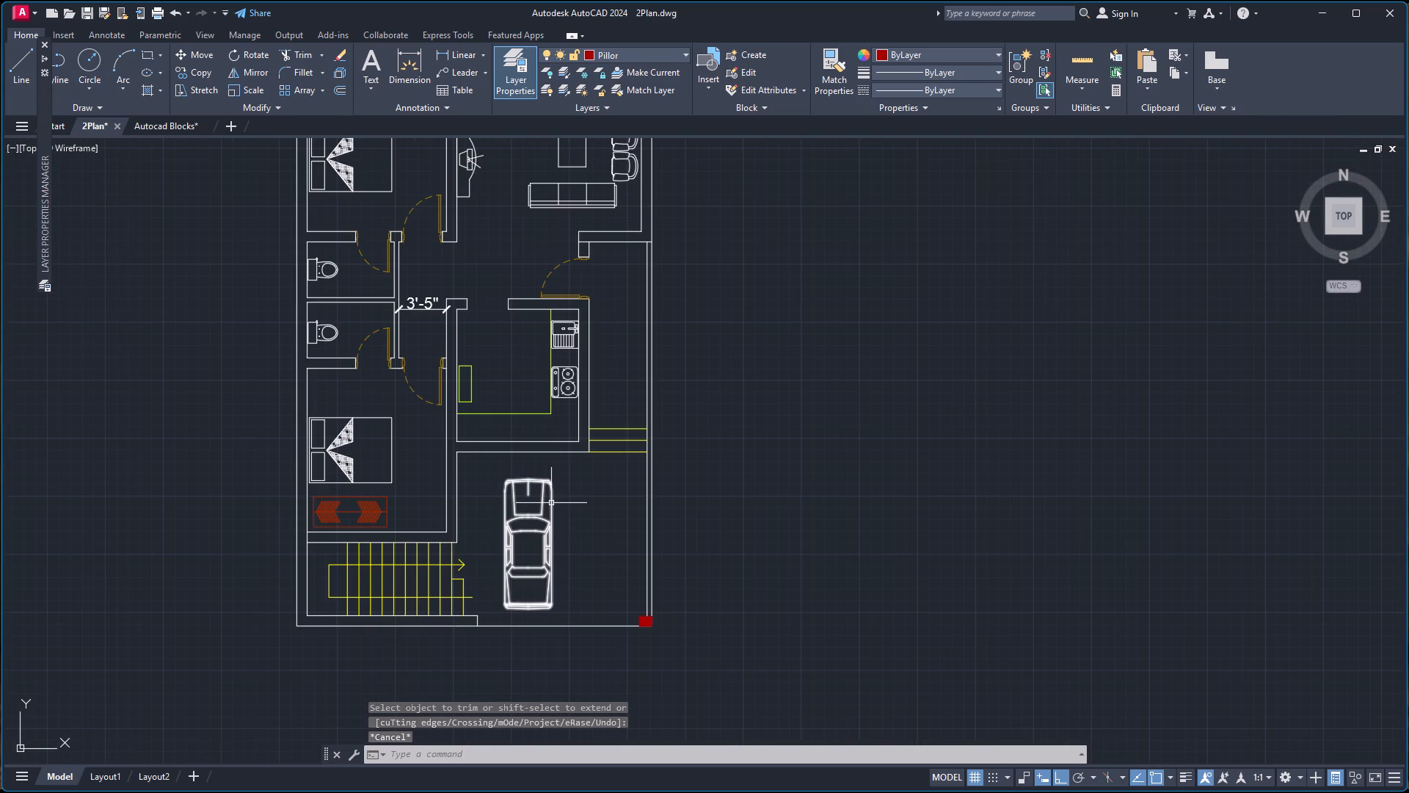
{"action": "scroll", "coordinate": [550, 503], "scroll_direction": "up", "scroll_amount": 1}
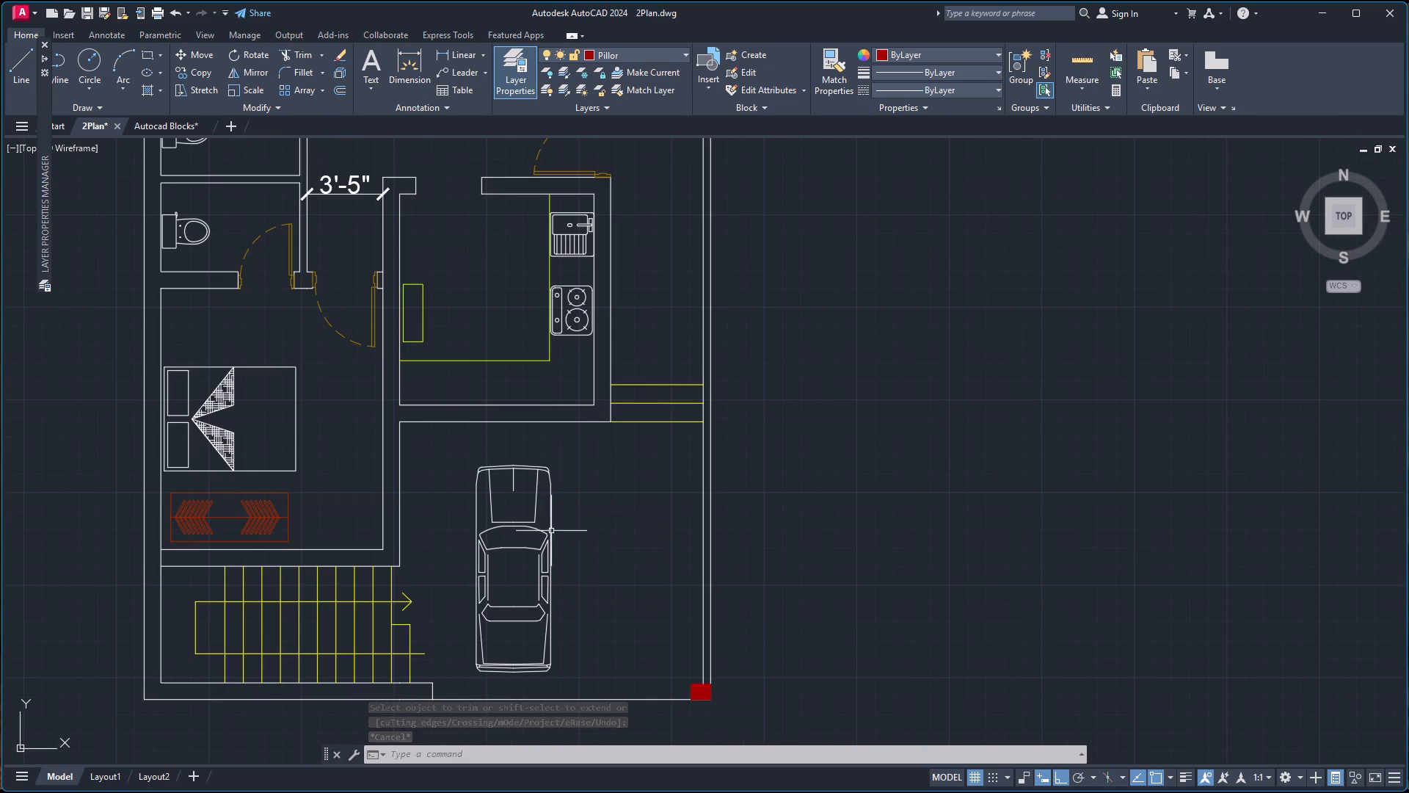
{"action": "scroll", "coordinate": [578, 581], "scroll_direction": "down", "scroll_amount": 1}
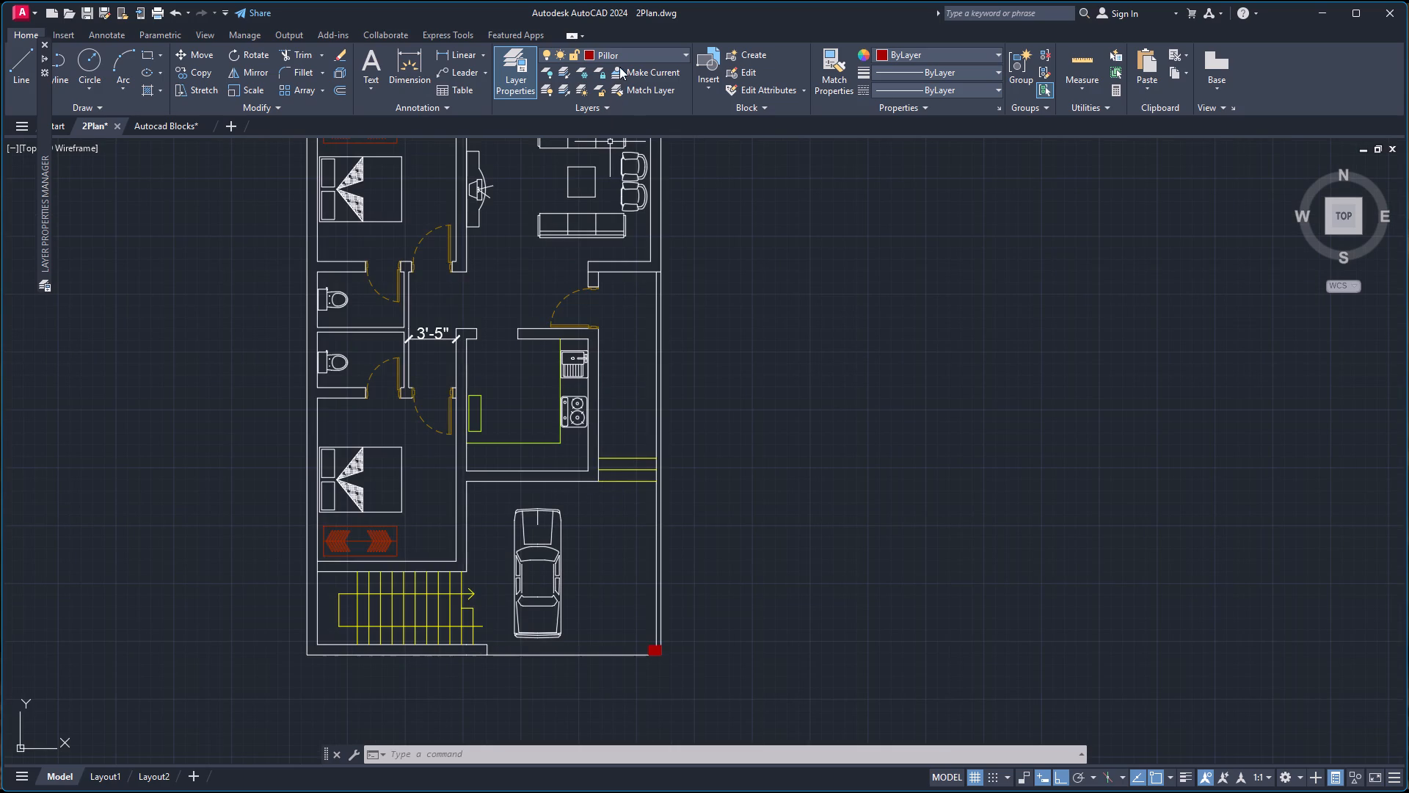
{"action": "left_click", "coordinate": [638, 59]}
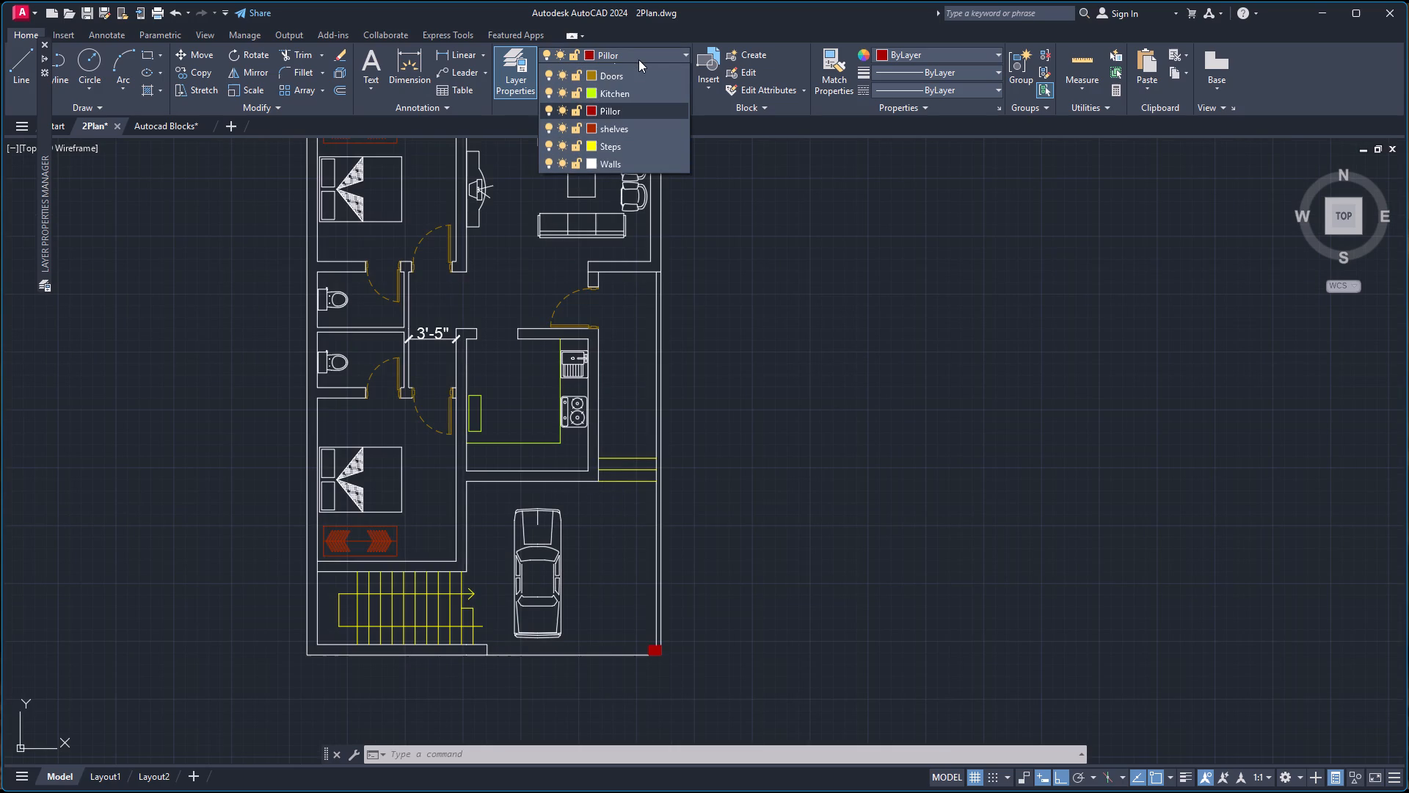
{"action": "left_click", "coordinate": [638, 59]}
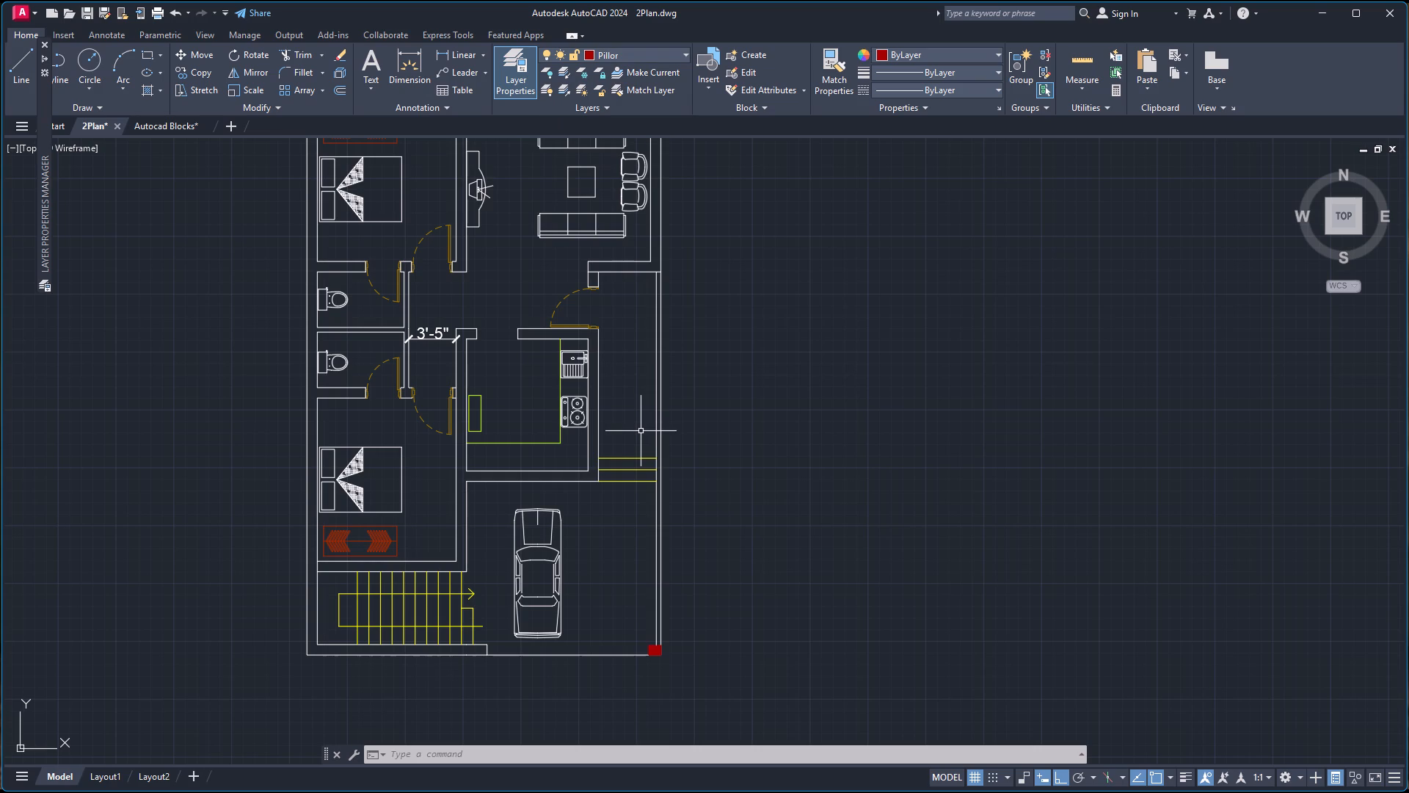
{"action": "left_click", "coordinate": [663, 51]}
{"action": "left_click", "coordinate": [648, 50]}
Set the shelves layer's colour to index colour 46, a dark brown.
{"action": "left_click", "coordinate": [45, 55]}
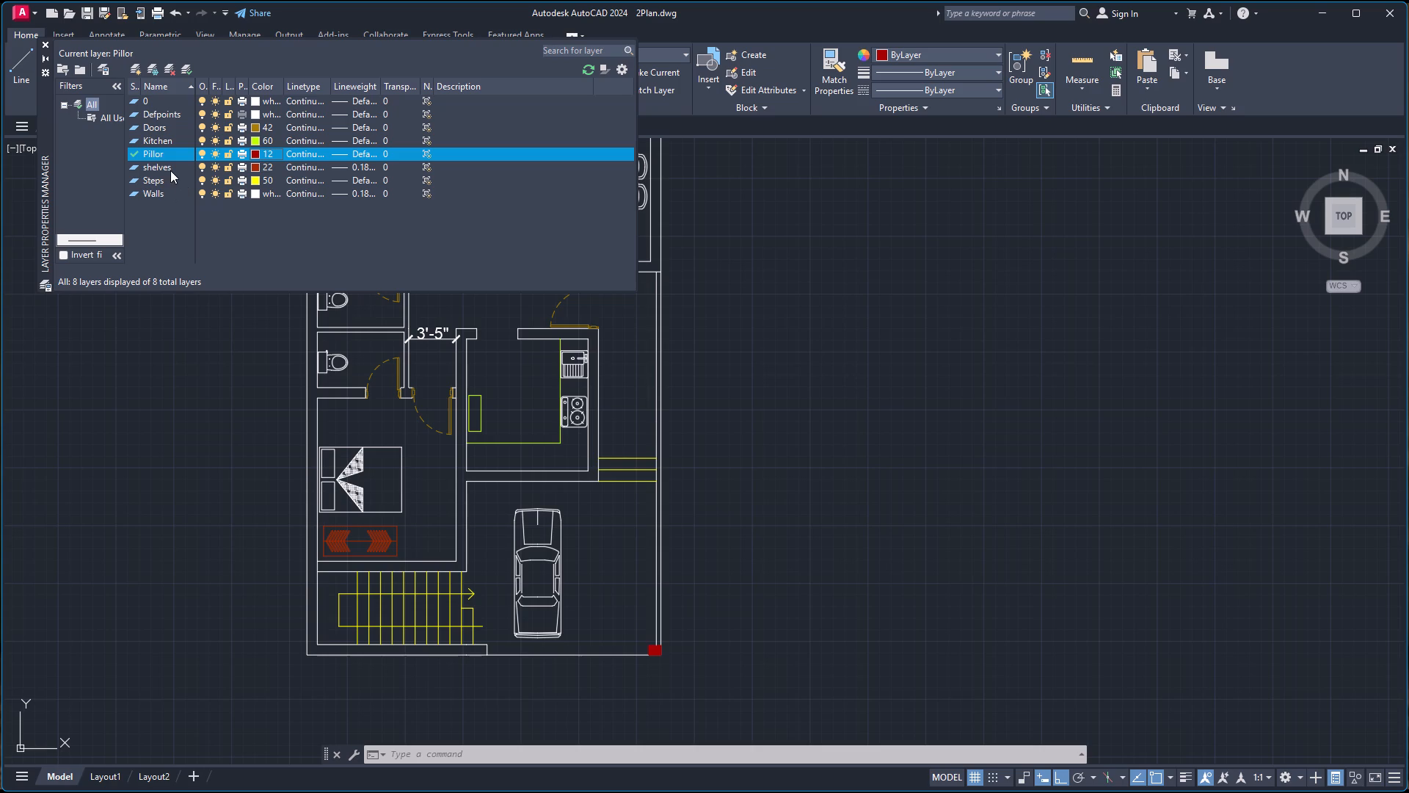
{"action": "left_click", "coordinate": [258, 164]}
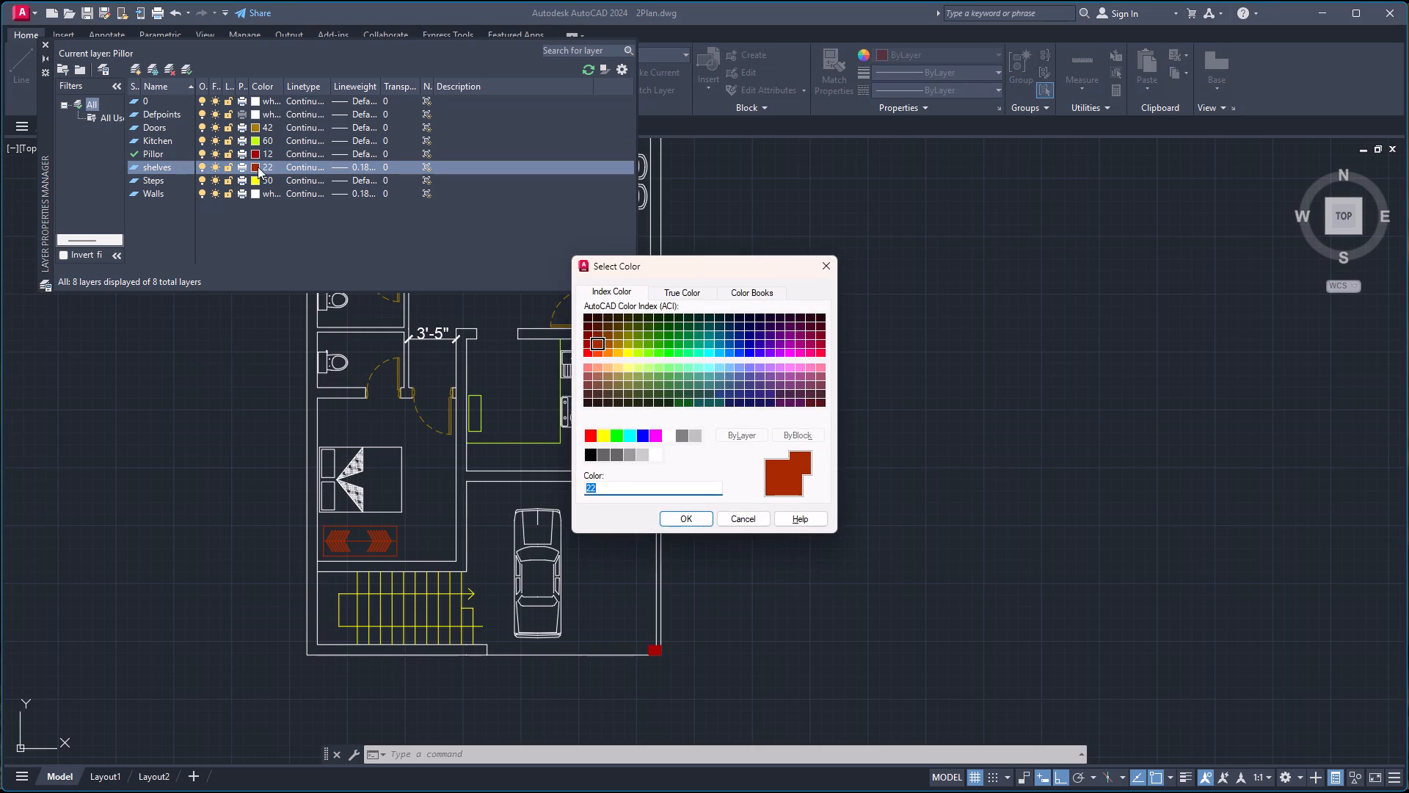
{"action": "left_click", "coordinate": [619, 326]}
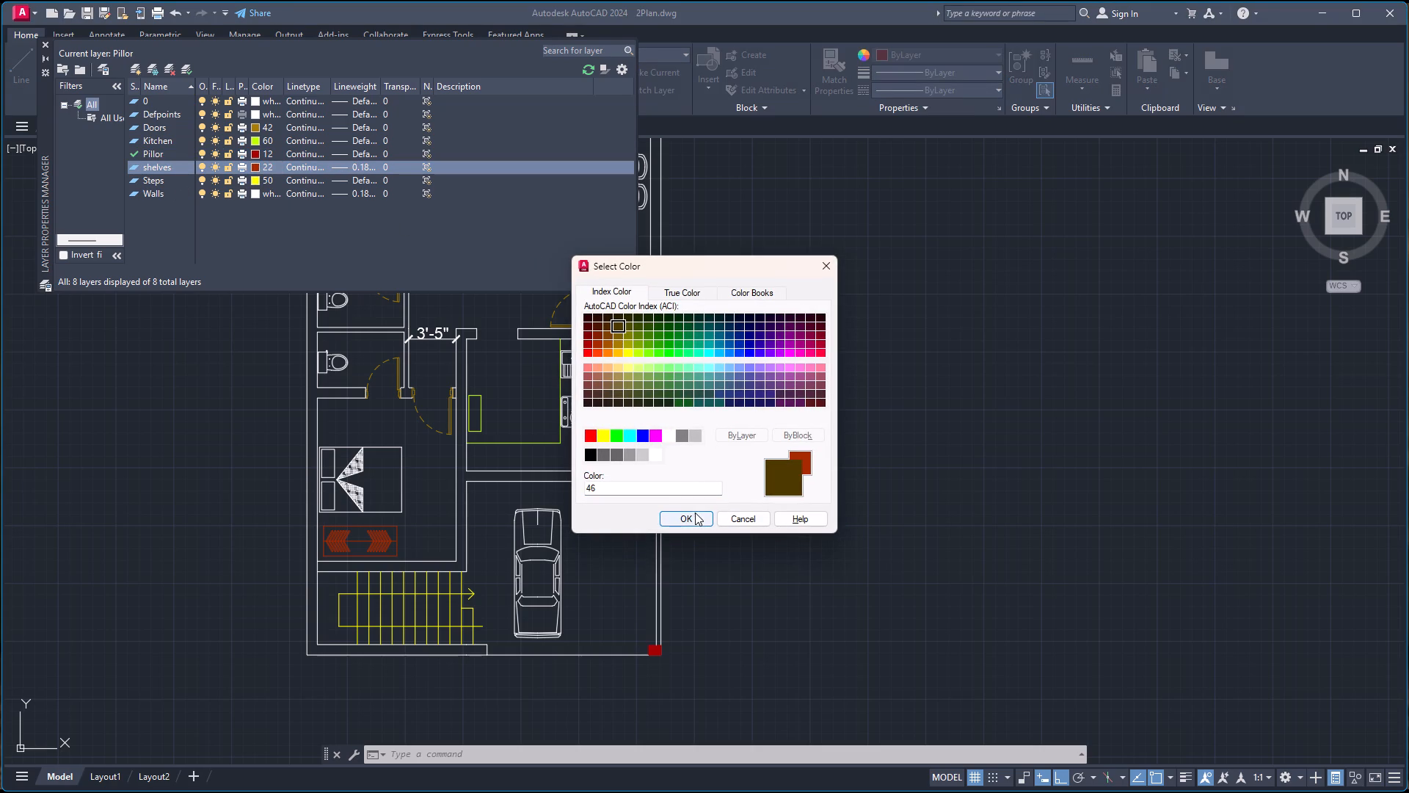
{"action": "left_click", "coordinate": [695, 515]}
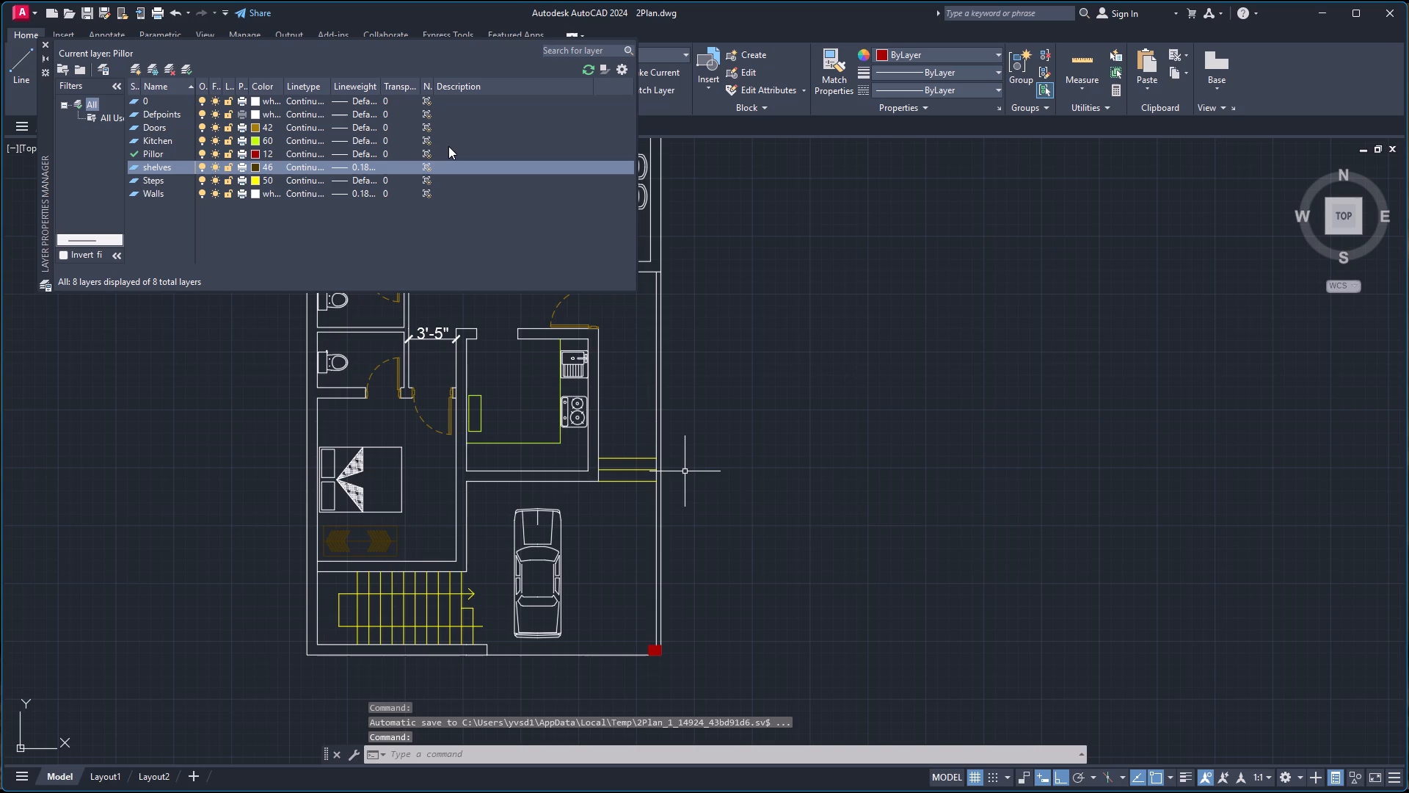
Set the shelves layer's colour to index colour 204, a purple, and close the layer manager.
{"action": "left_click", "coordinate": [255, 167]}
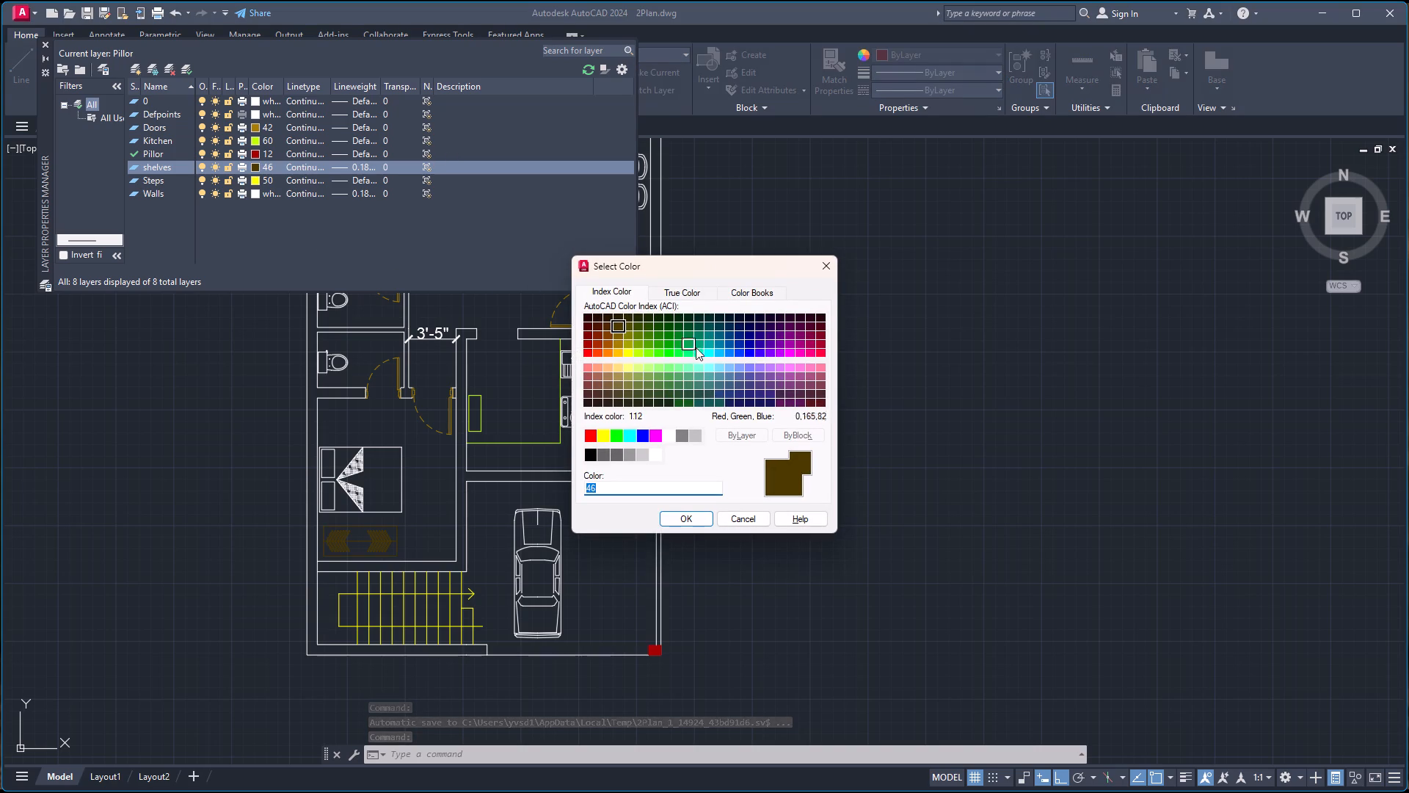
{"action": "left_click", "coordinate": [781, 334]}
{"action": "left_click", "coordinate": [700, 517]}
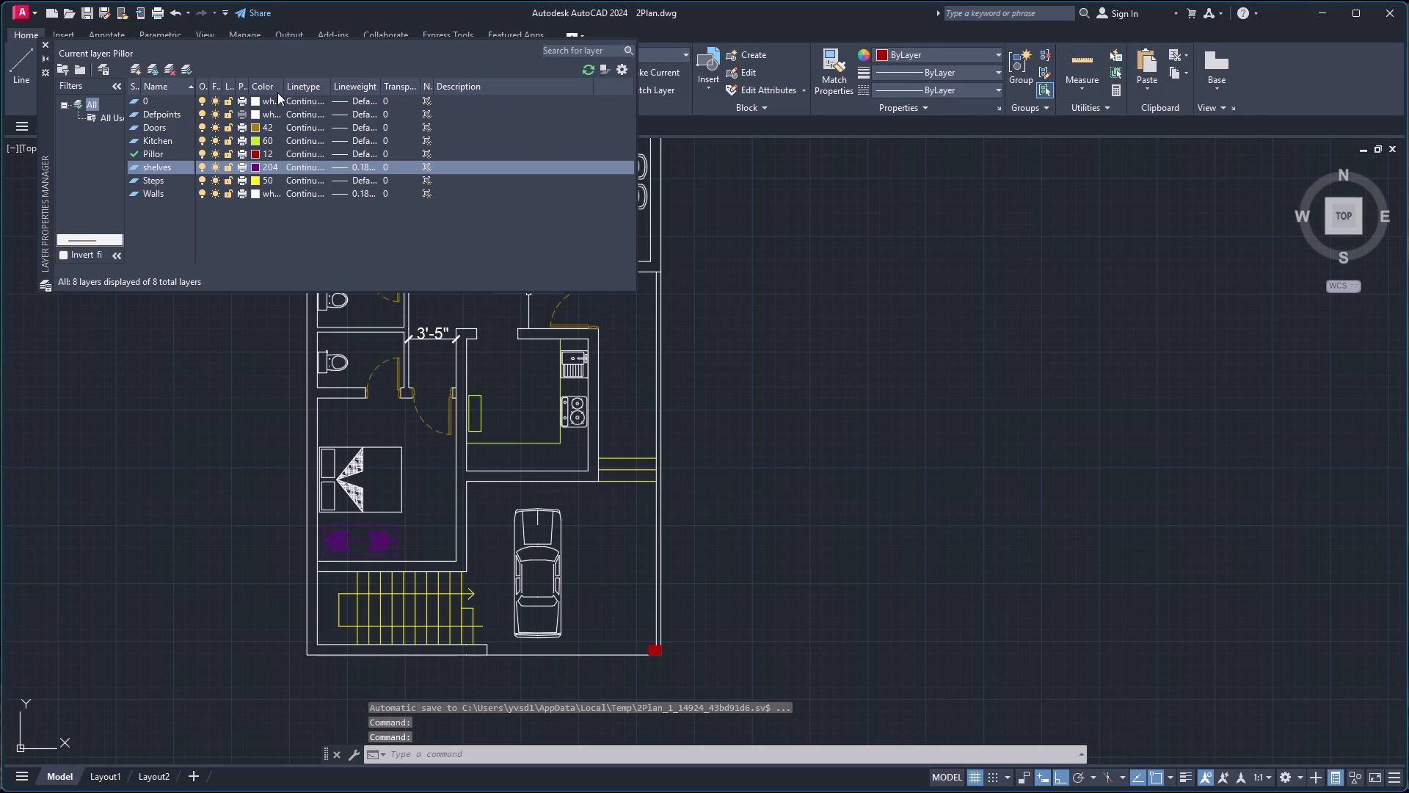
{"action": "left_click", "coordinate": [48, 43]}
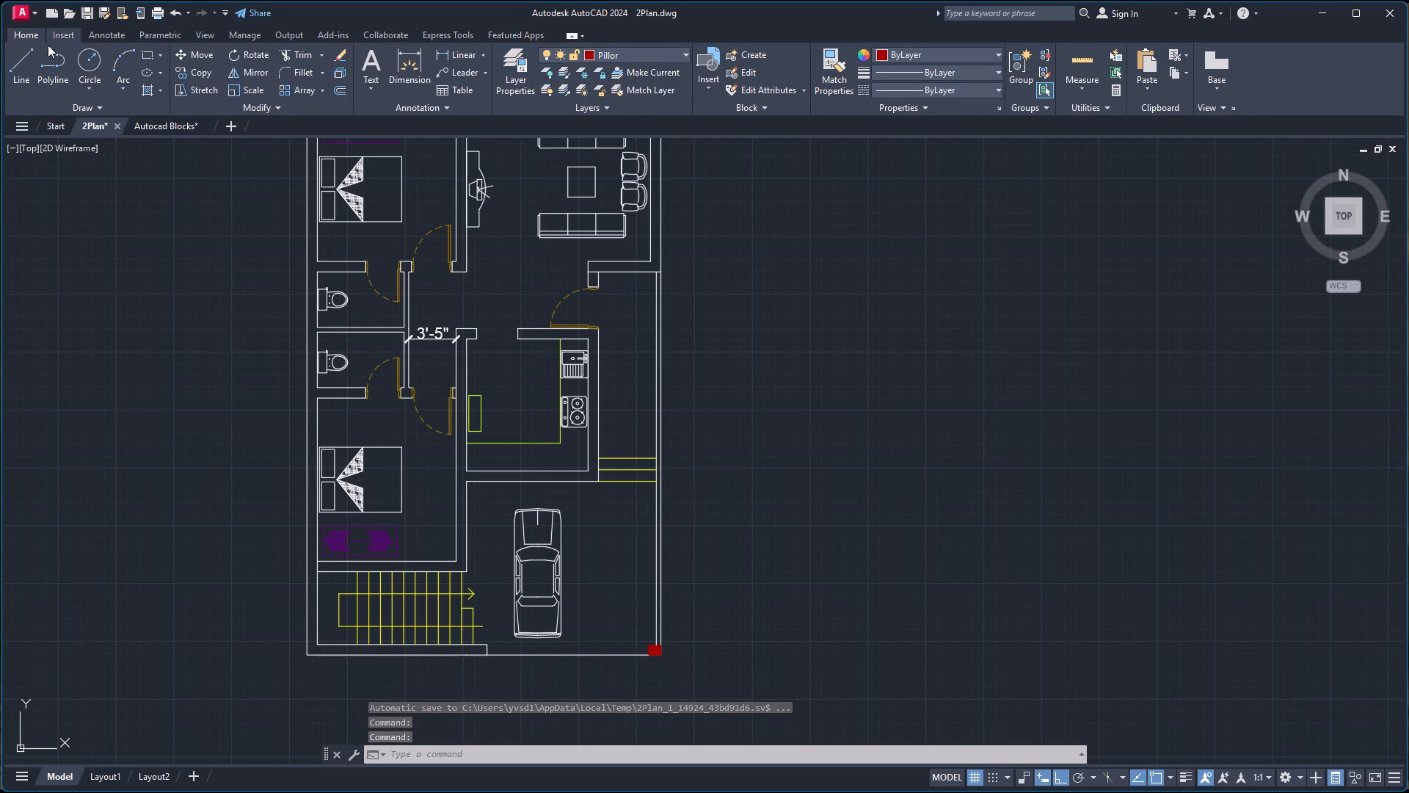
Make layer 0 the current layer.
{"action": "left_click", "coordinate": [638, 54]}
{"action": "left_click", "coordinate": [612, 69]}
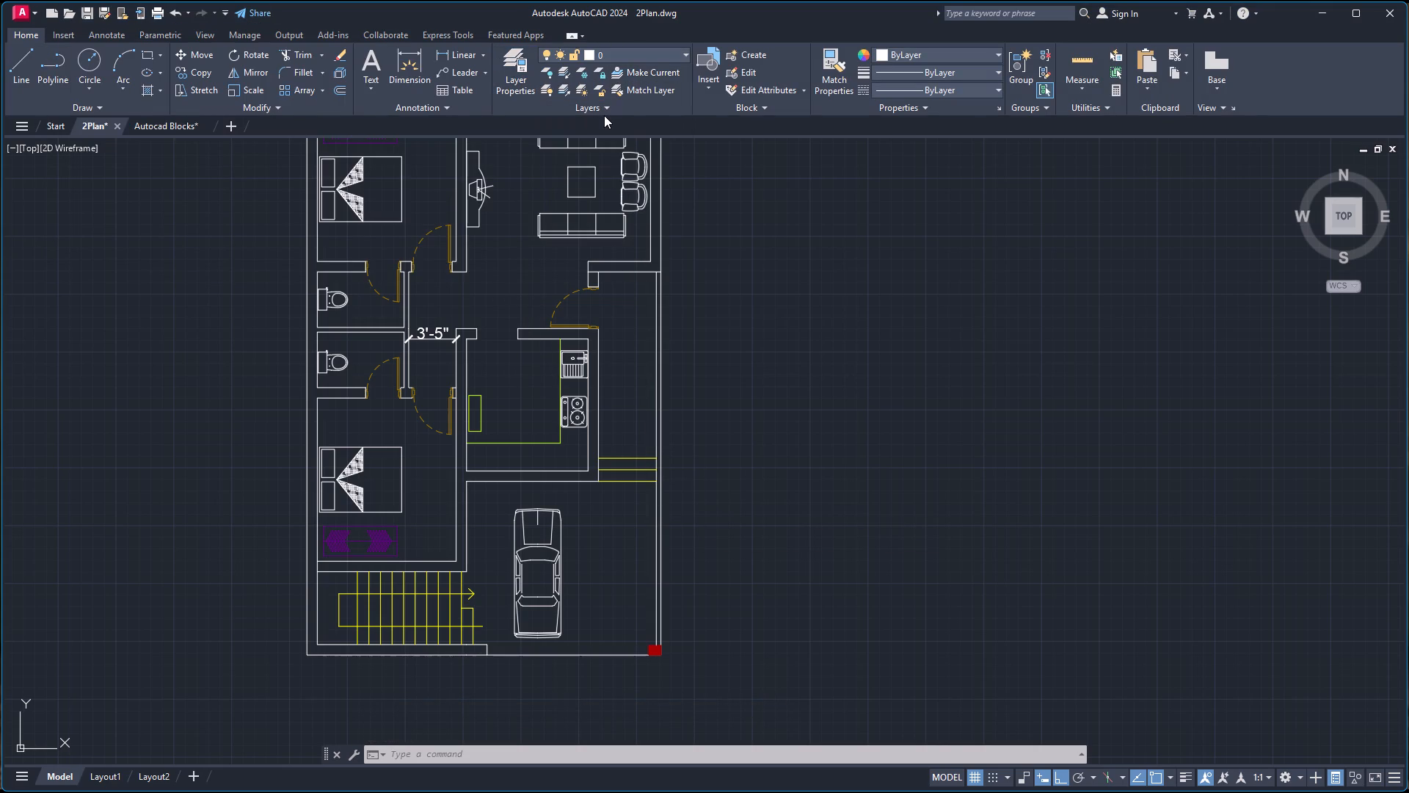
Create a new layer named Windows and set its colour to index colour 140, a light blue.
{"action": "left_click", "coordinate": [518, 70]}
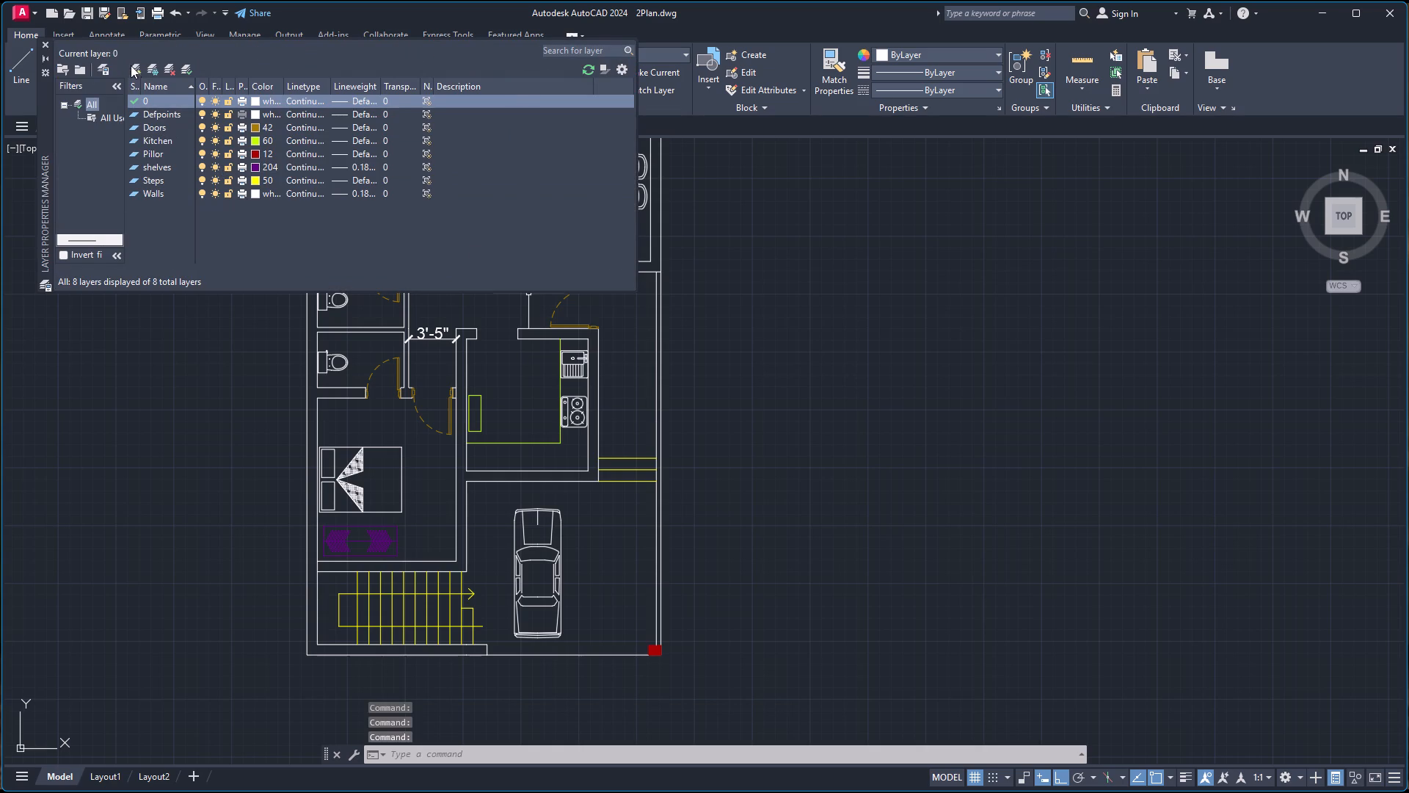
{"action": "left_click", "coordinate": [136, 69]}
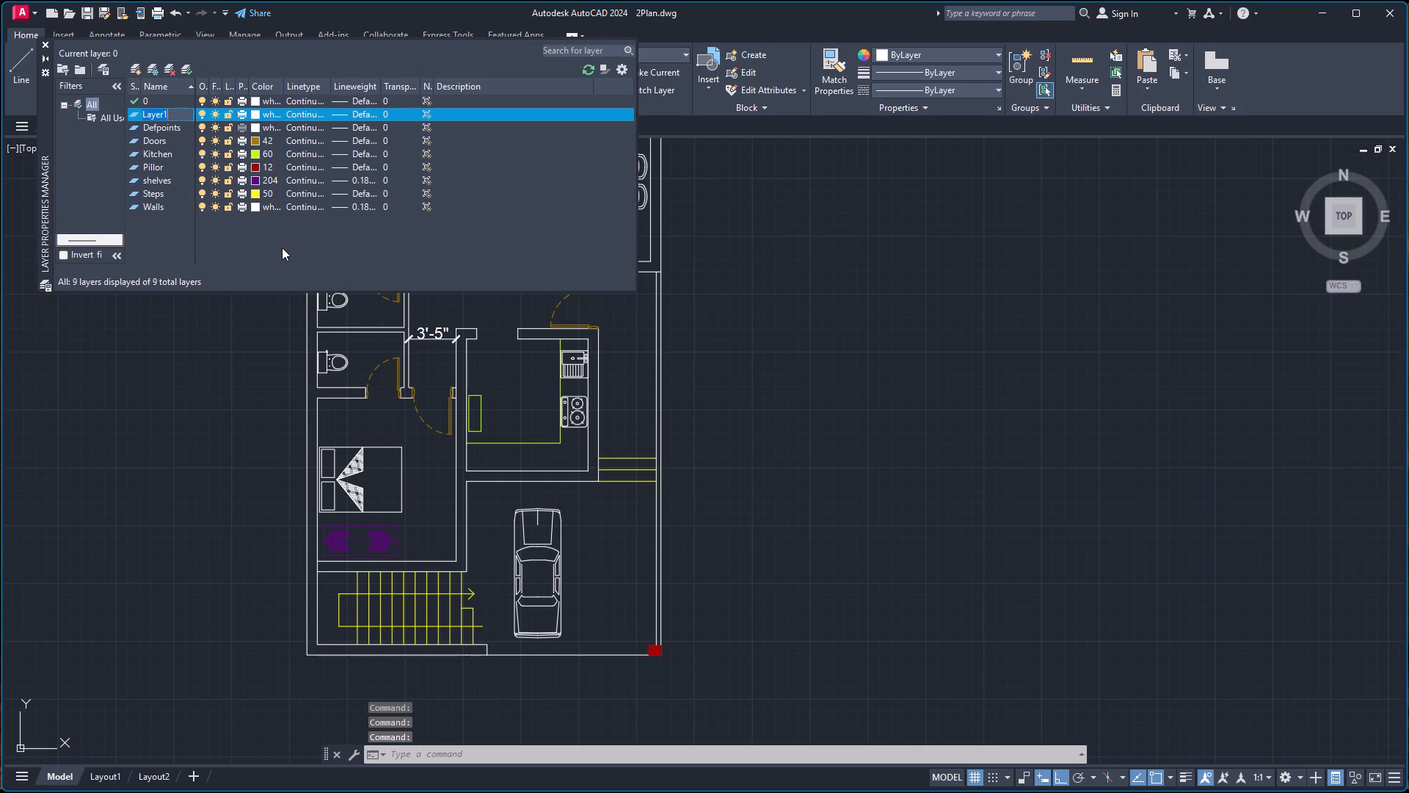
{"action": "type", "text": "windows"}
{"action": "key", "text": "Return"}
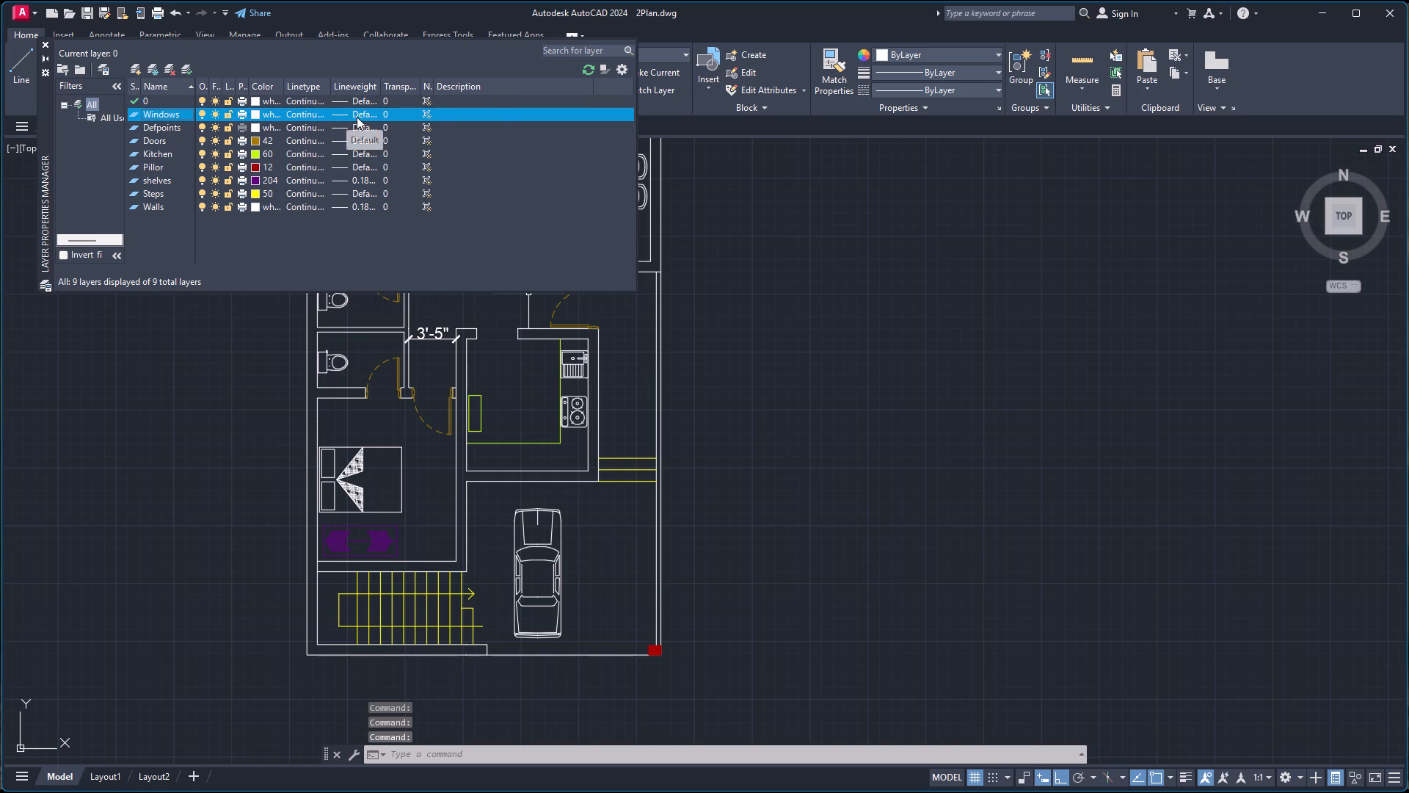
{"action": "left_click", "coordinate": [257, 112]}
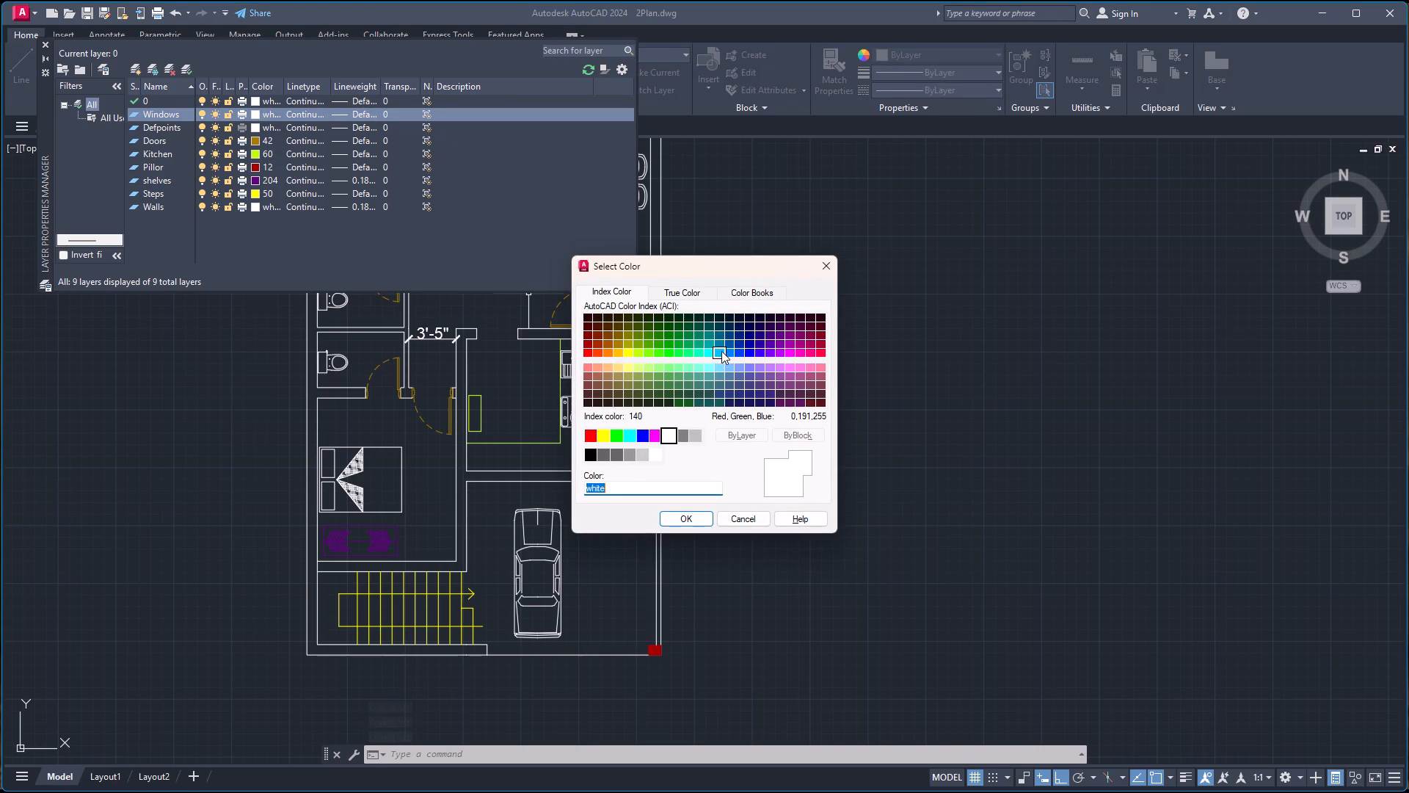
{"action": "left_click", "coordinate": [721, 351]}
{"action": "left_click", "coordinate": [684, 521]}
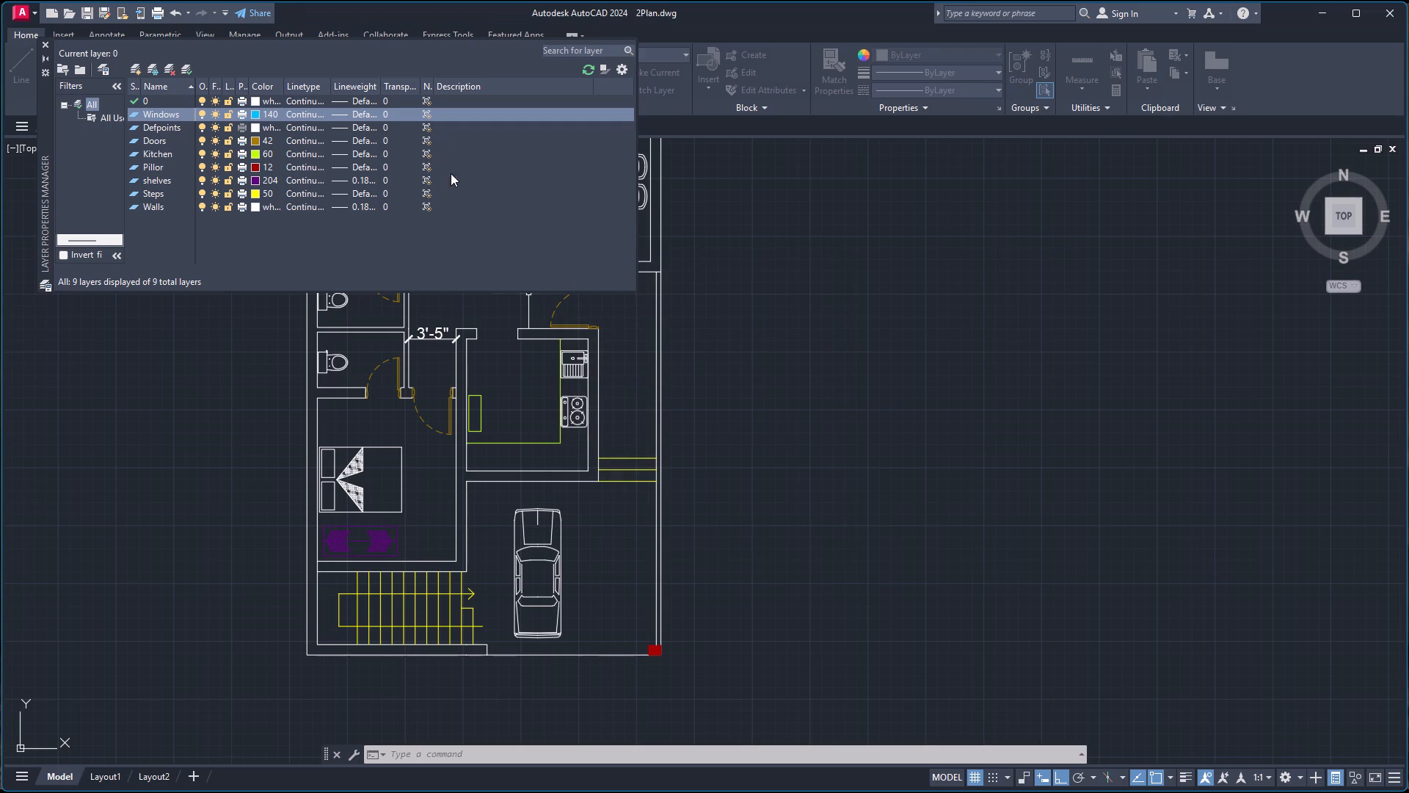
Make the Windows layer current and collapse the layer manager out of the way.
{"action": "left_click", "coordinate": [187, 68]}
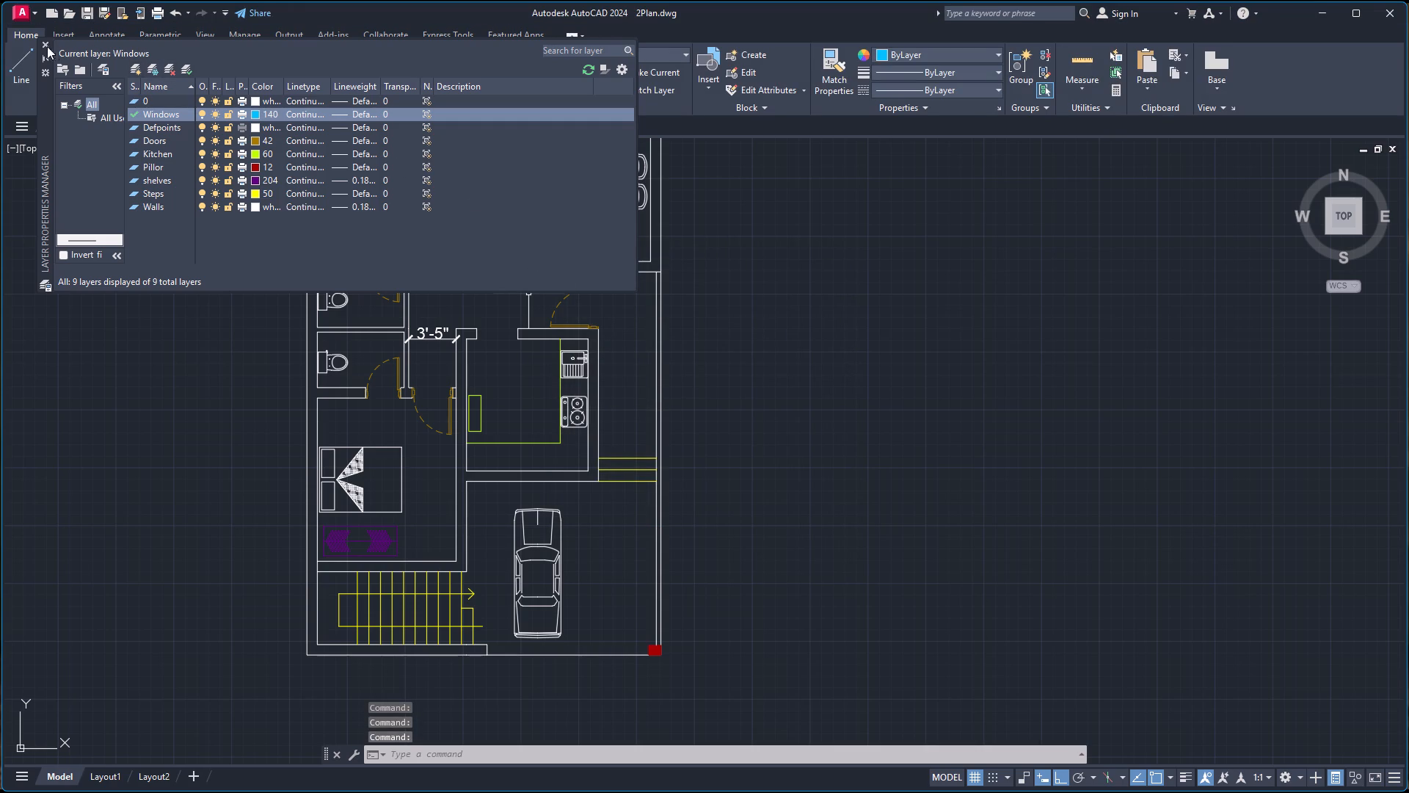
{"action": "left_click", "coordinate": [44, 58]}
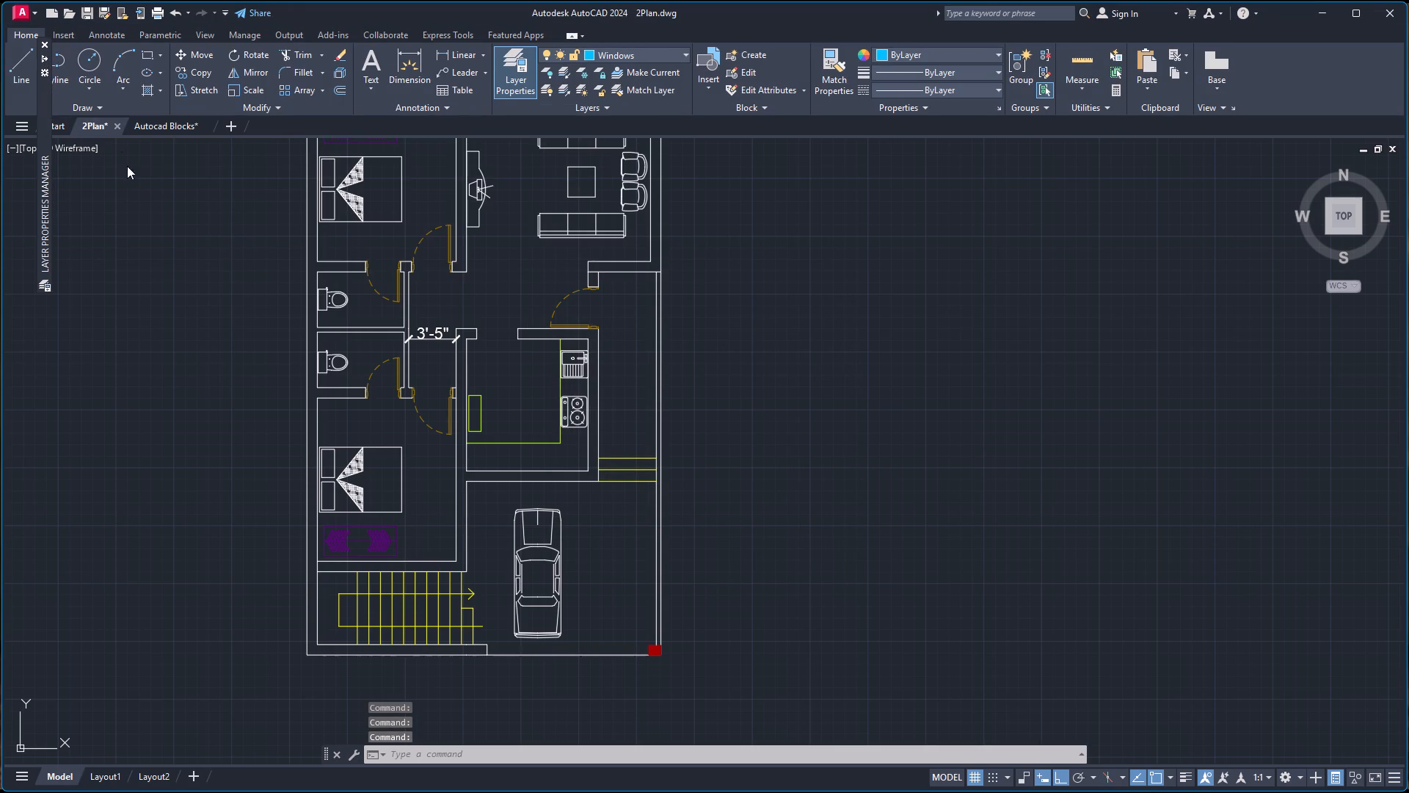
Draw a 4' by 9" window rectangle in the empty space beside the floor plan.
{"action": "scroll", "coordinate": [925, 560], "scroll_direction": "up", "scroll_amount": 1}
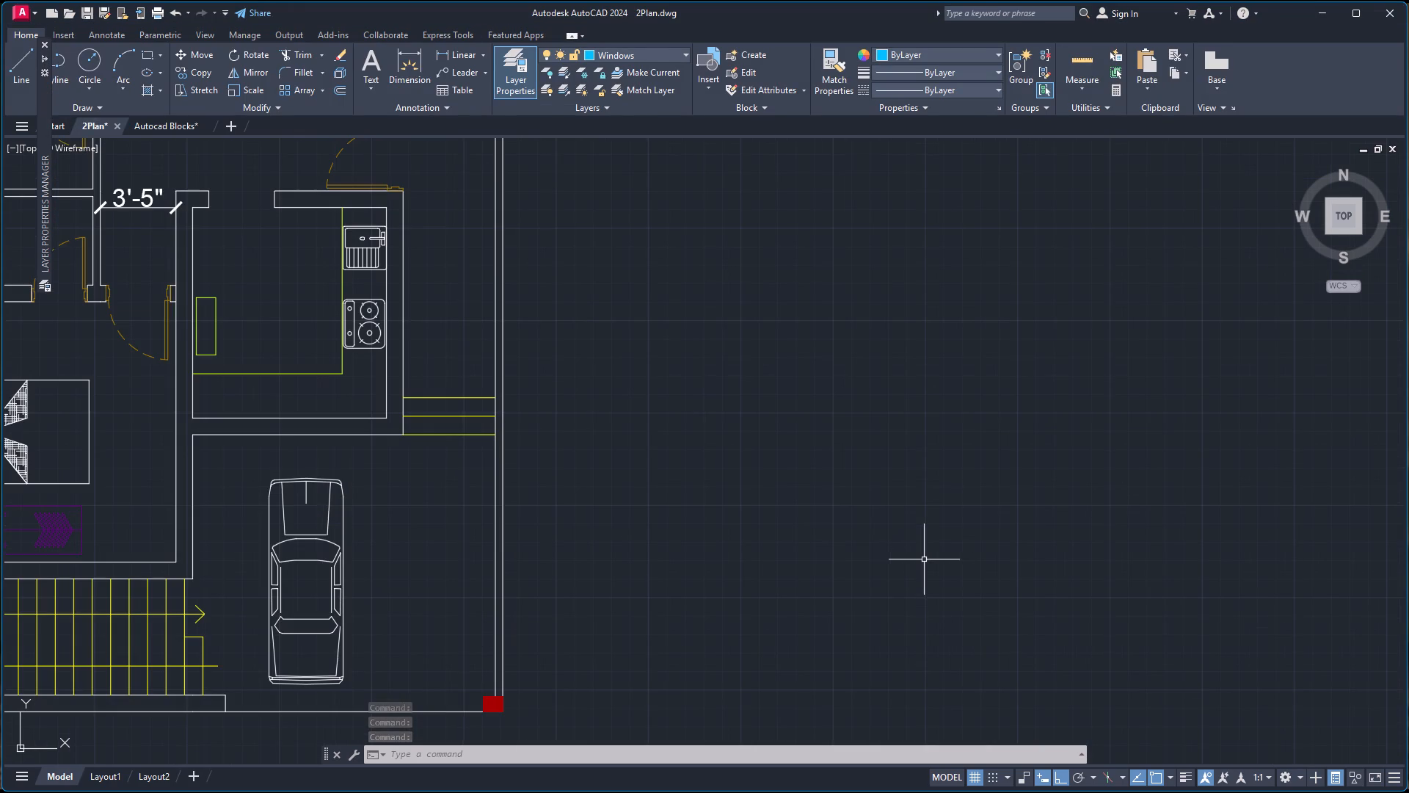
{"action": "type", "text": "rec"}
{"action": "key", "text": "Return"}
{"action": "left_click", "coordinate": [638, 443]}
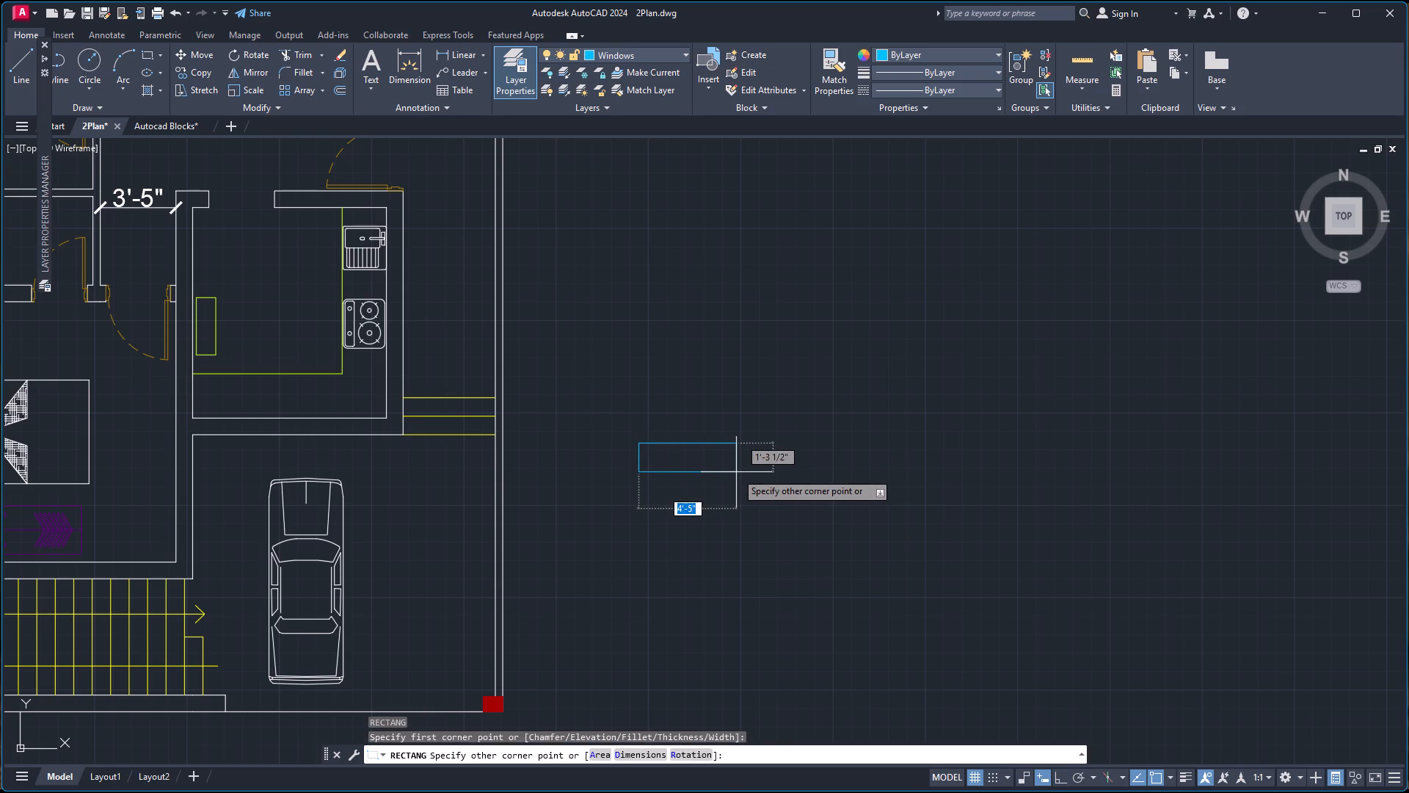
{"action": "key", "text": "9"}
{"action": "key", "text": "BackSpace"}
{"action": "key", "text": "BackSpace"}
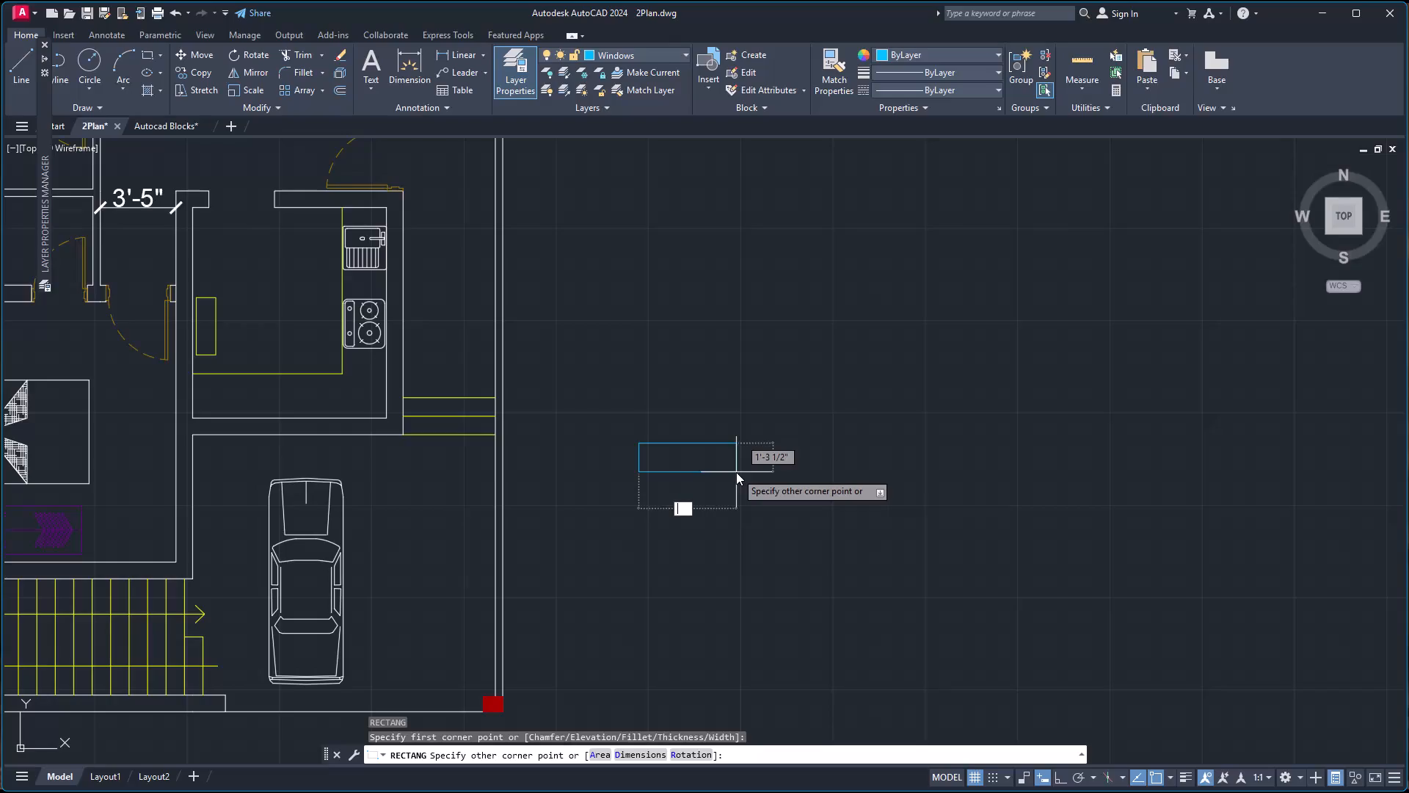
{"action": "type", "text": "4'"}
{"action": "key", "text": "Tab"}
{"action": "key", "text": "9"}
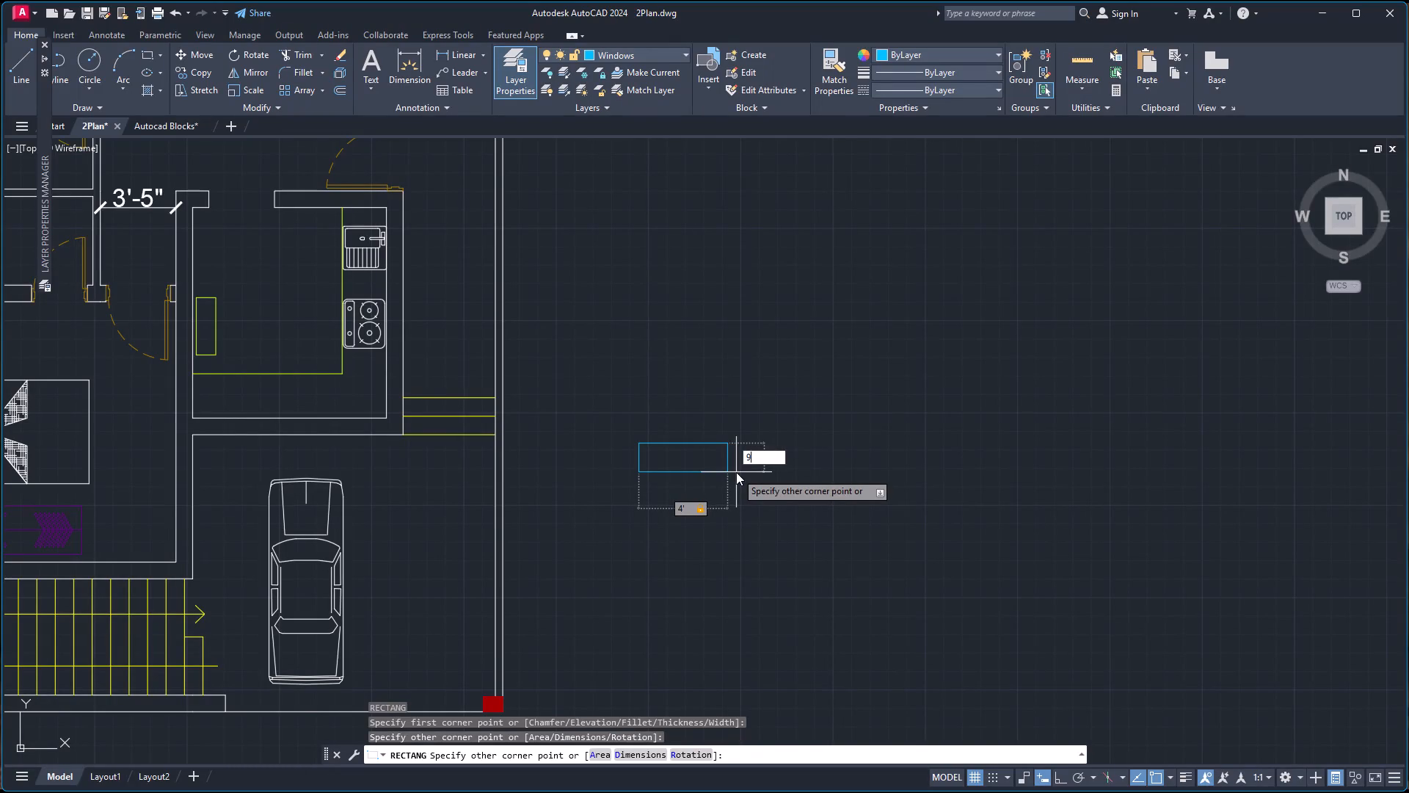
{"action": "key", "text": "Return"}
Draw a horizontal centre line through the window rectangle, between the midpoints of its short sides.
{"action": "scroll", "coordinate": [776, 456], "scroll_direction": "up", "scroll_amount": 3}
{"action": "key", "text": "l"}
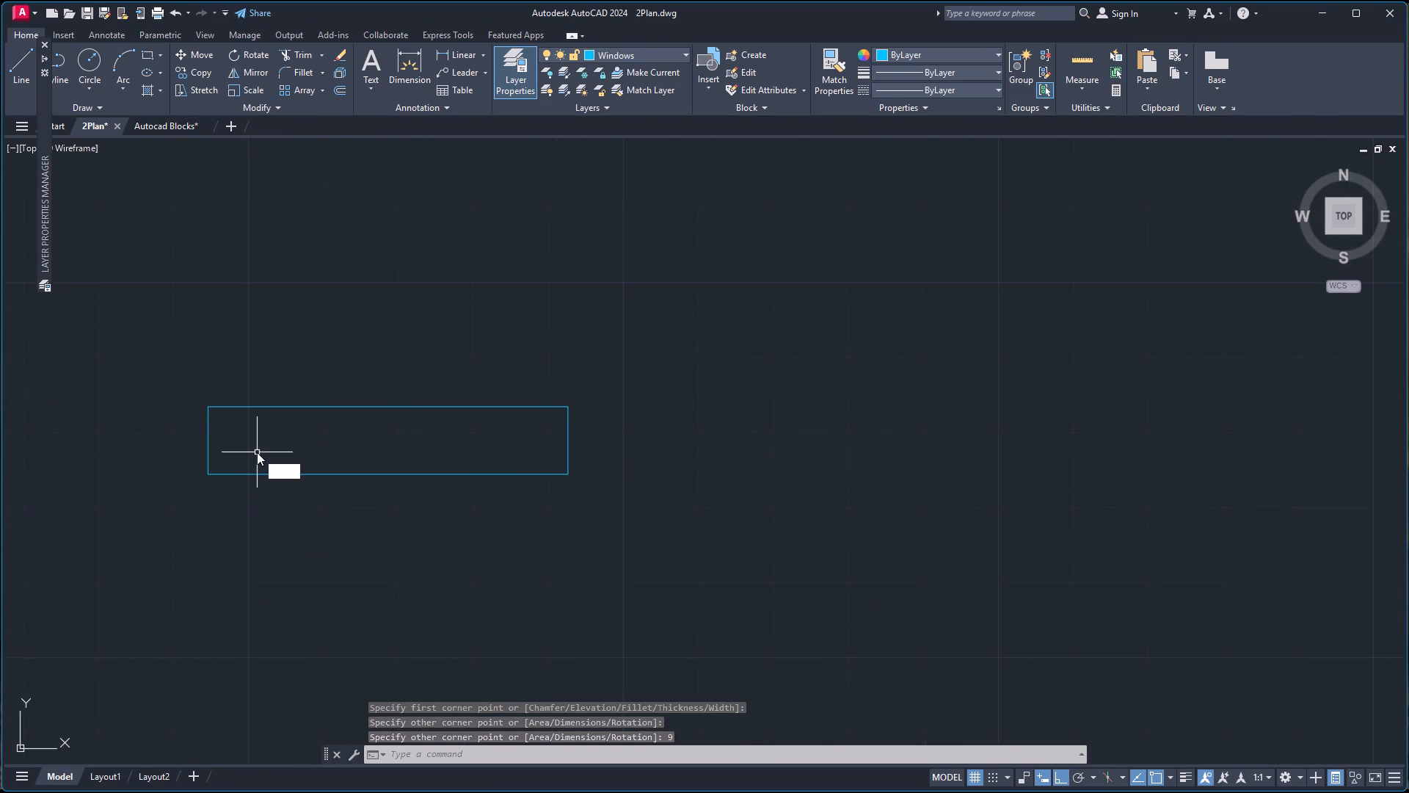
{"action": "key", "text": "Return"}
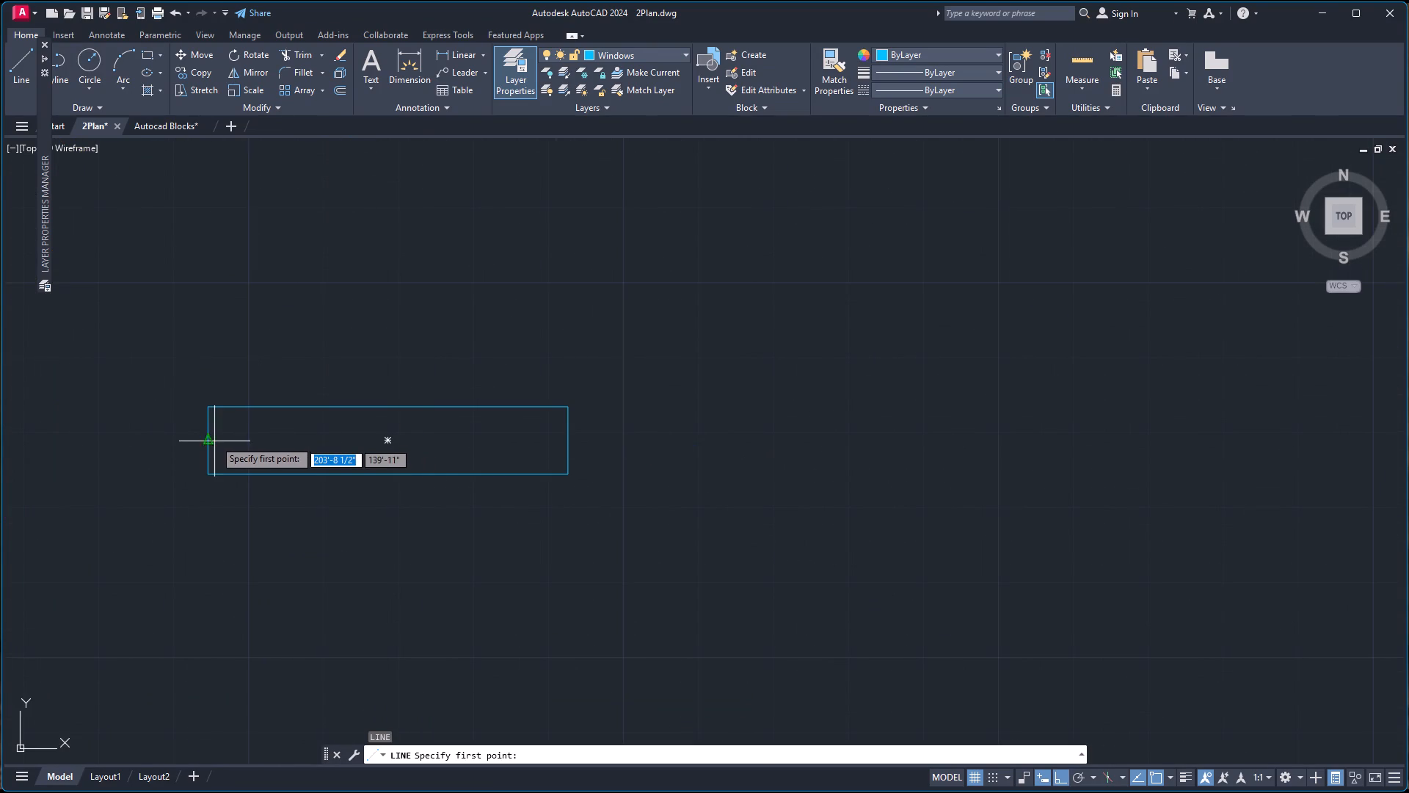
{"action": "left_click", "coordinate": [210, 442]}
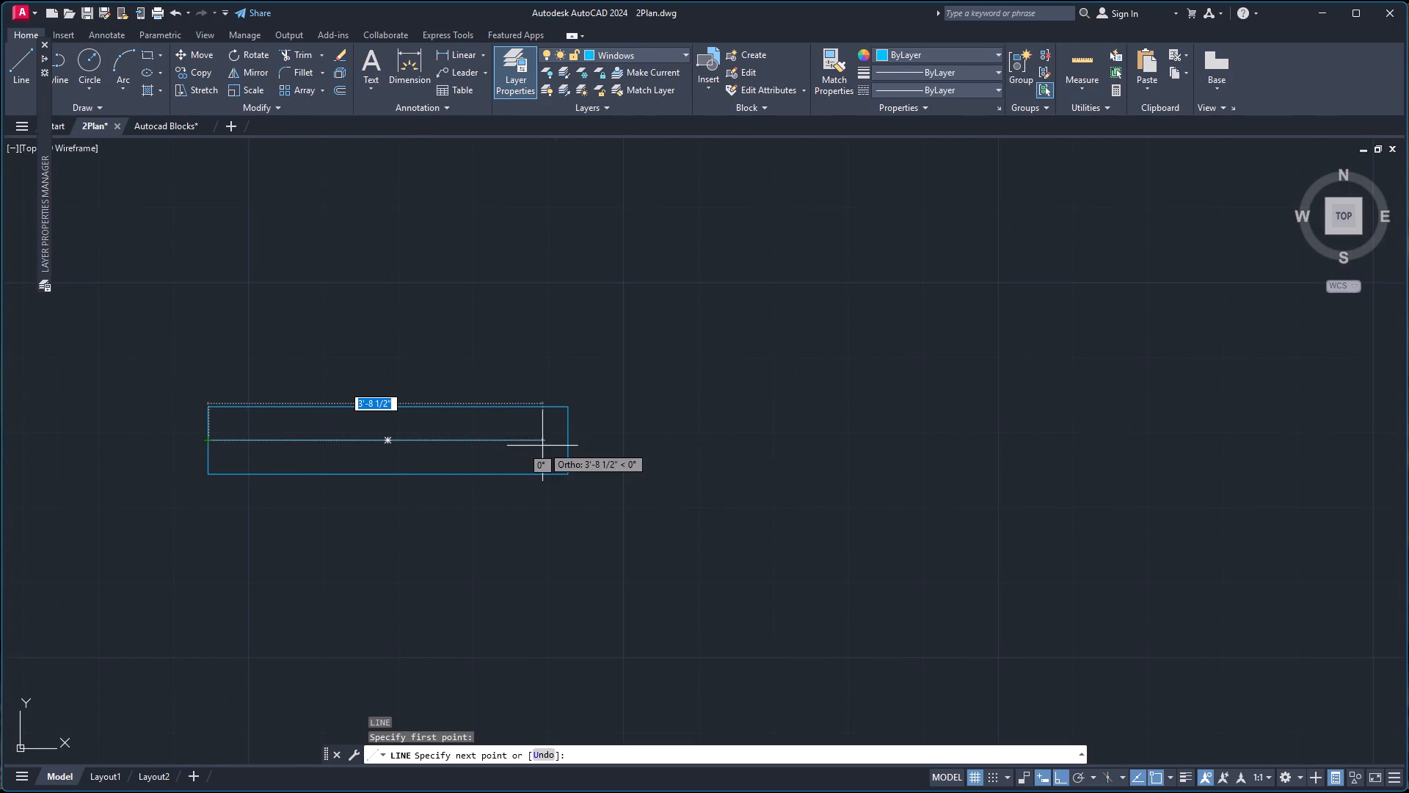
{"action": "left_click", "coordinate": [568, 442]}
{"action": "key", "text": "space"}
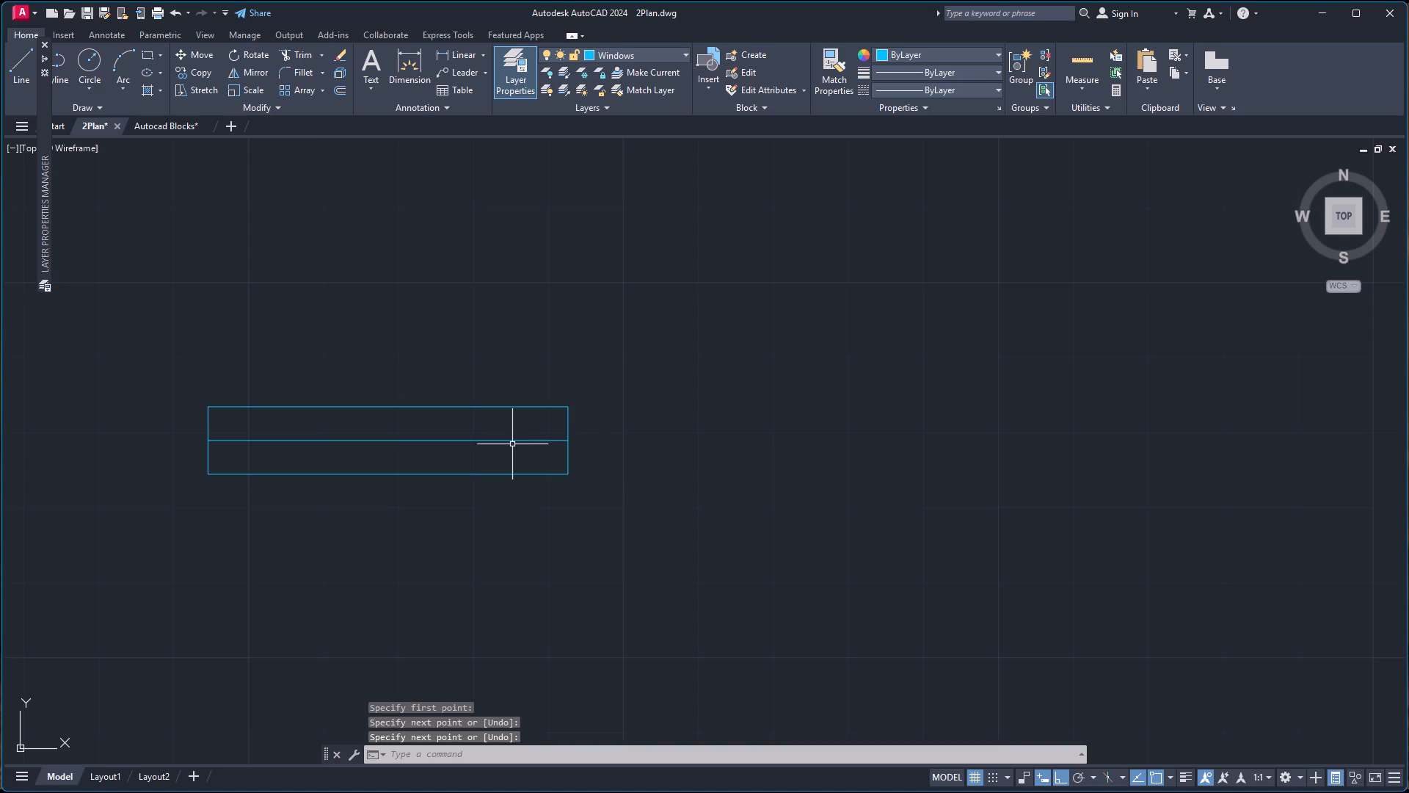
Offset the window's centre line by 2" to each side, above and below.
{"action": "key", "text": "o"}
{"action": "key", "text": "Return"}
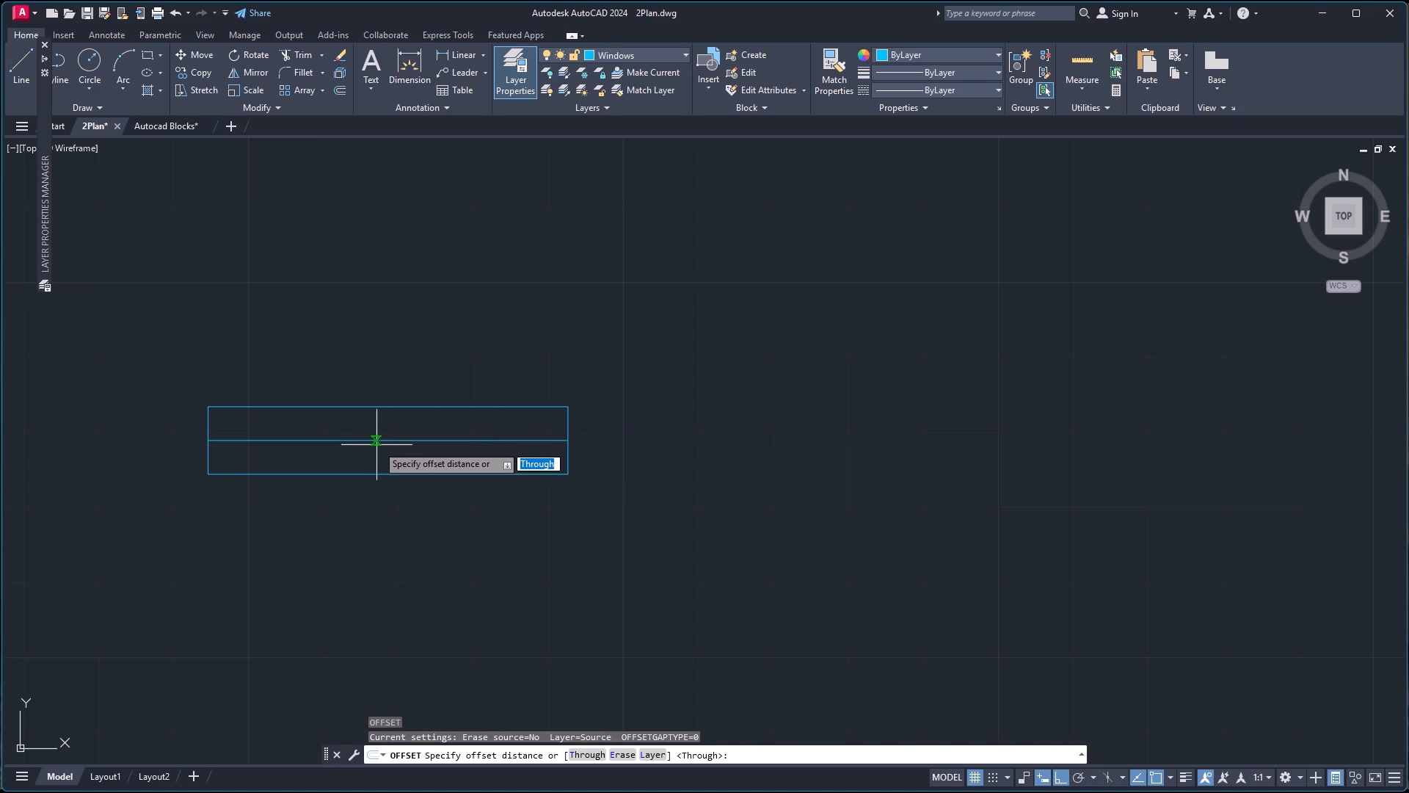
{"action": "key", "text": "Return"}
{"action": "left_click", "coordinate": [385, 445]}
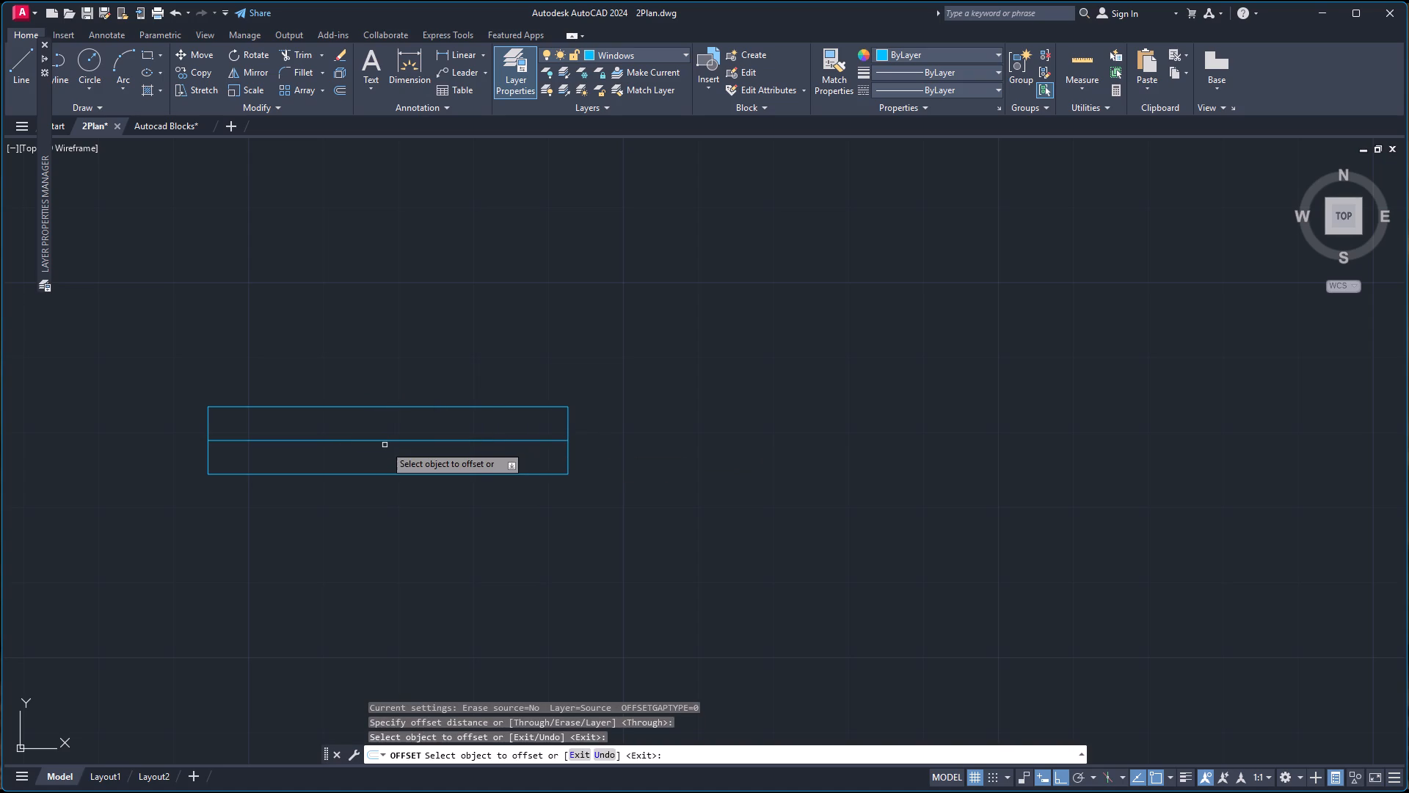
{"action": "left_click", "coordinate": [394, 442]}
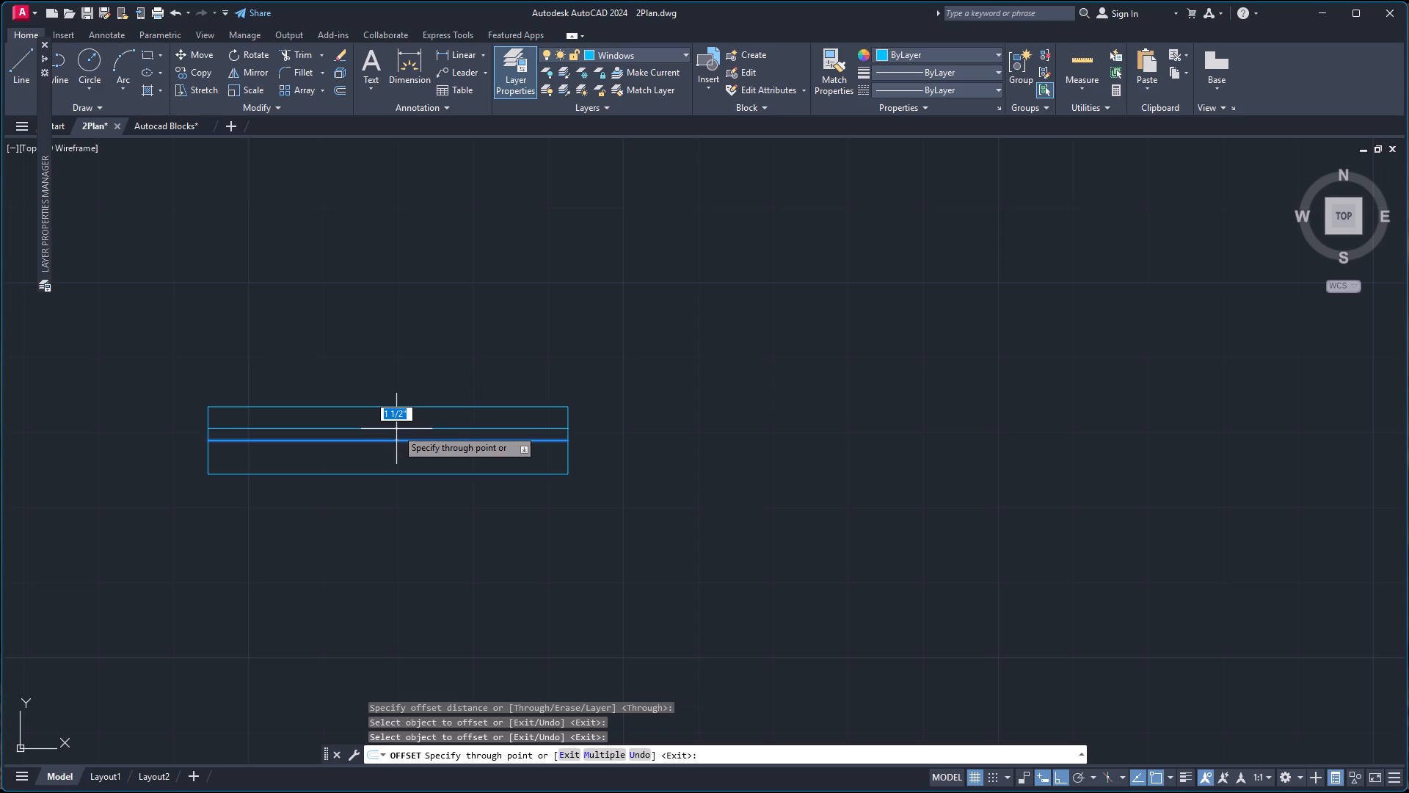
{"action": "key", "text": "2"}
{"action": "key", "text": "Return"}
{"action": "left_click", "coordinate": [390, 443]}
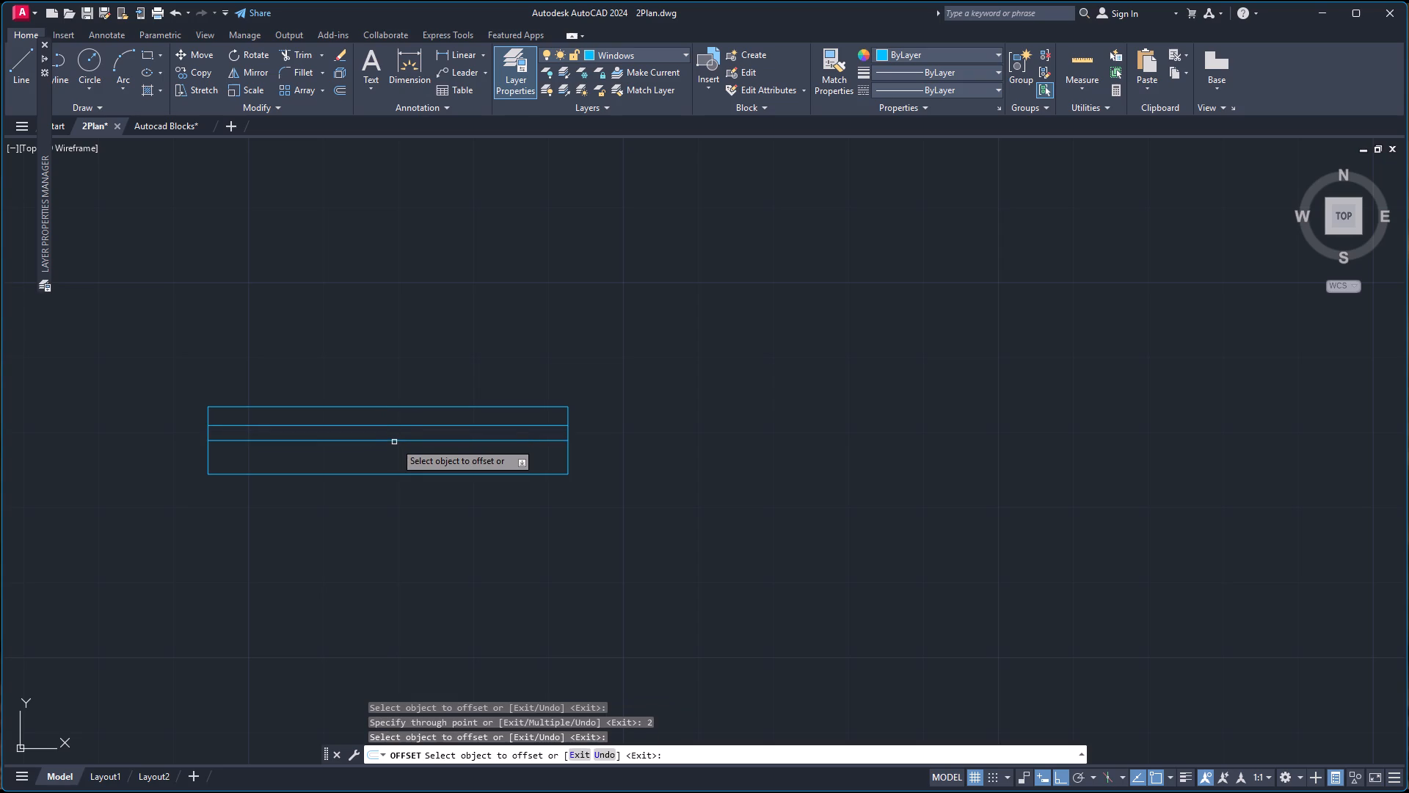
{"action": "left_click", "coordinate": [397, 441]}
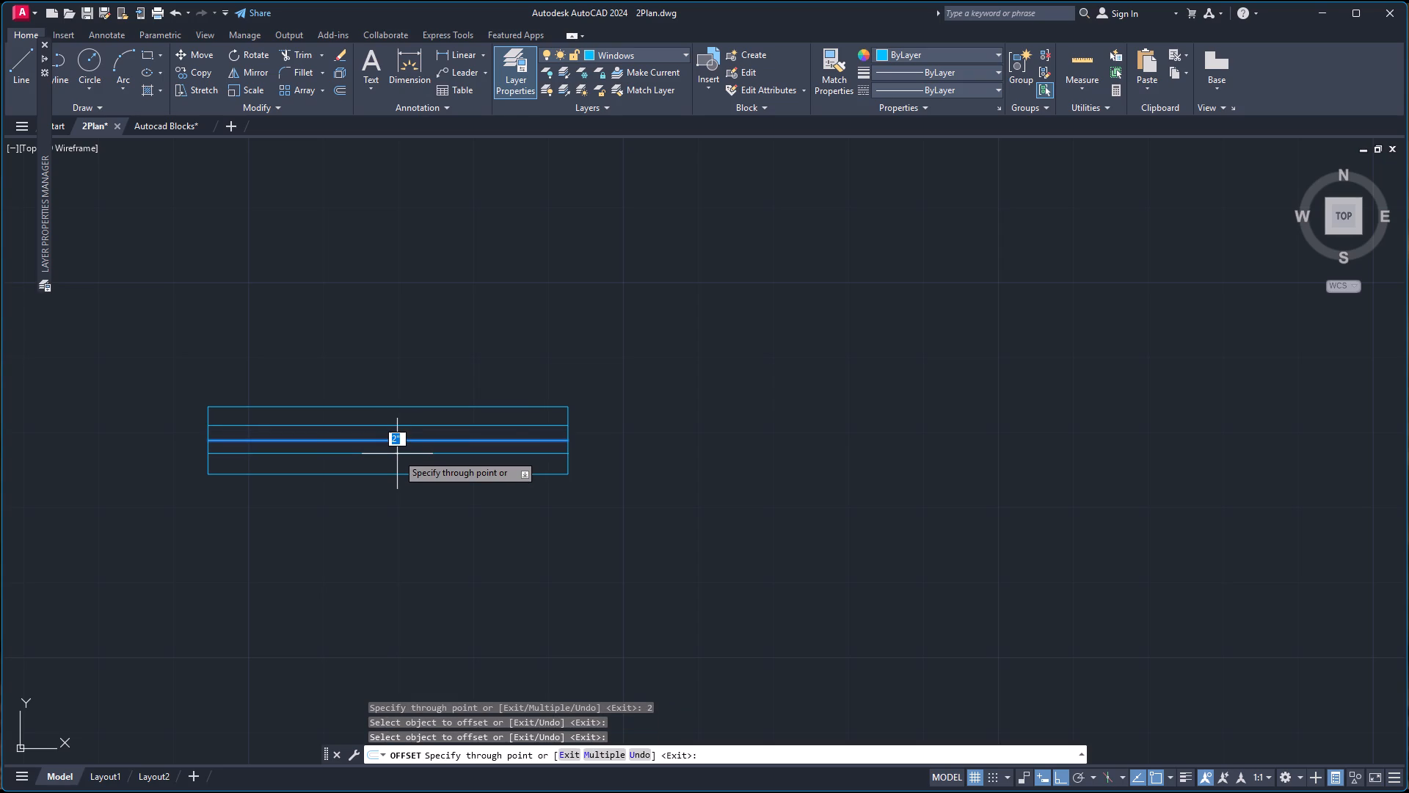
{"action": "key", "text": "2"}
{"action": "key", "text": "Return"}
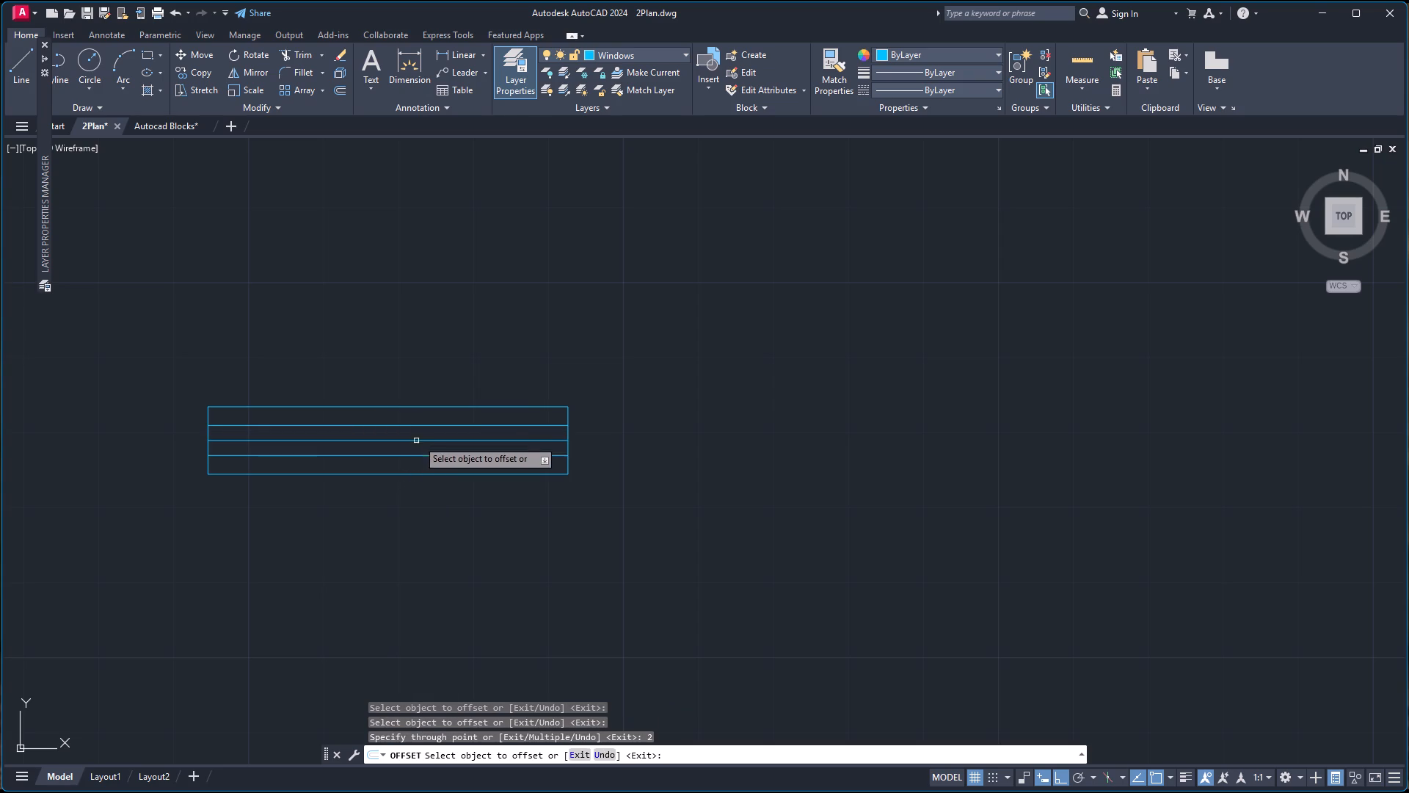
{"action": "scroll", "coordinate": [430, 408], "scroll_direction": "down", "scroll_amount": 3}
{"action": "scroll", "coordinate": [318, 387], "scroll_direction": "down", "scroll_amount": 1}
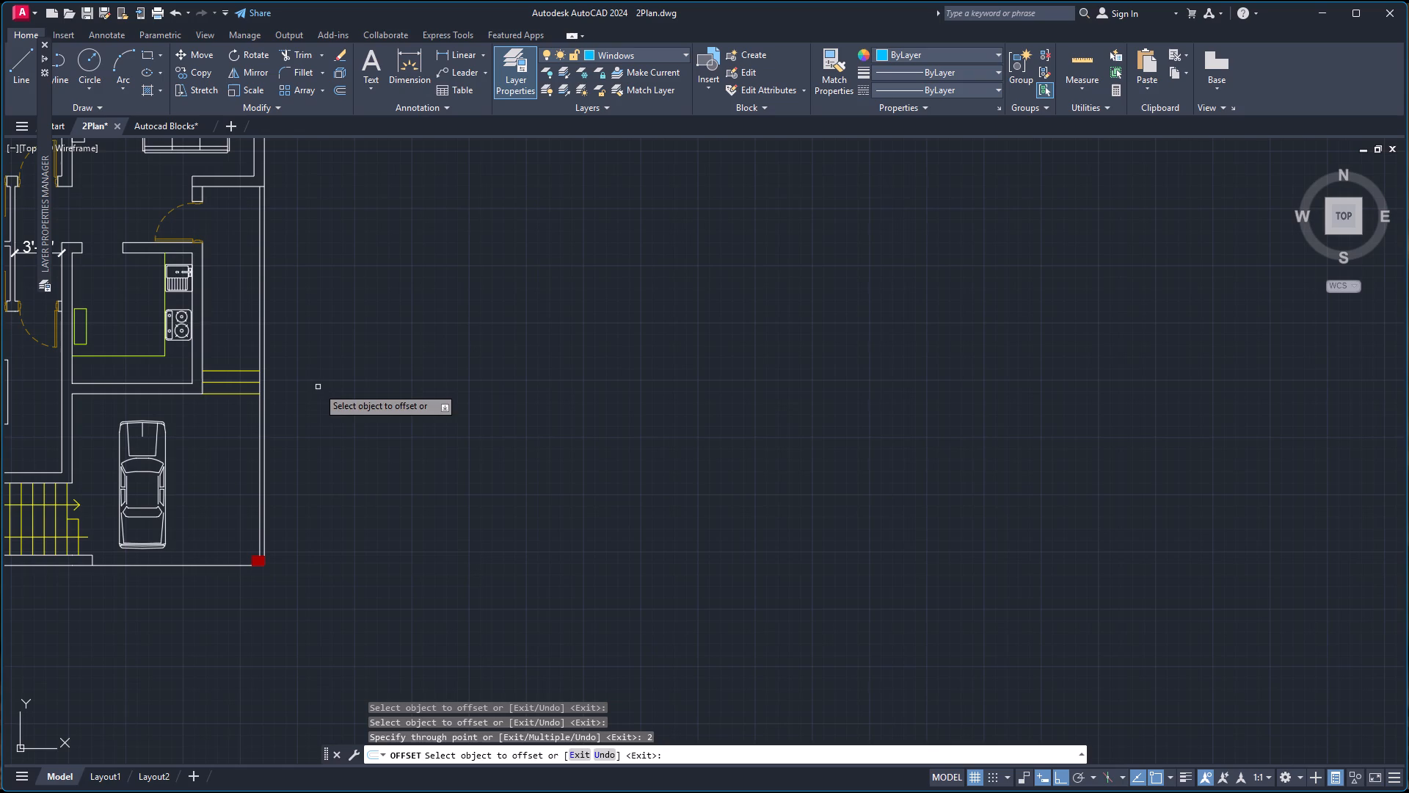
{"action": "key", "text": "Escape"}
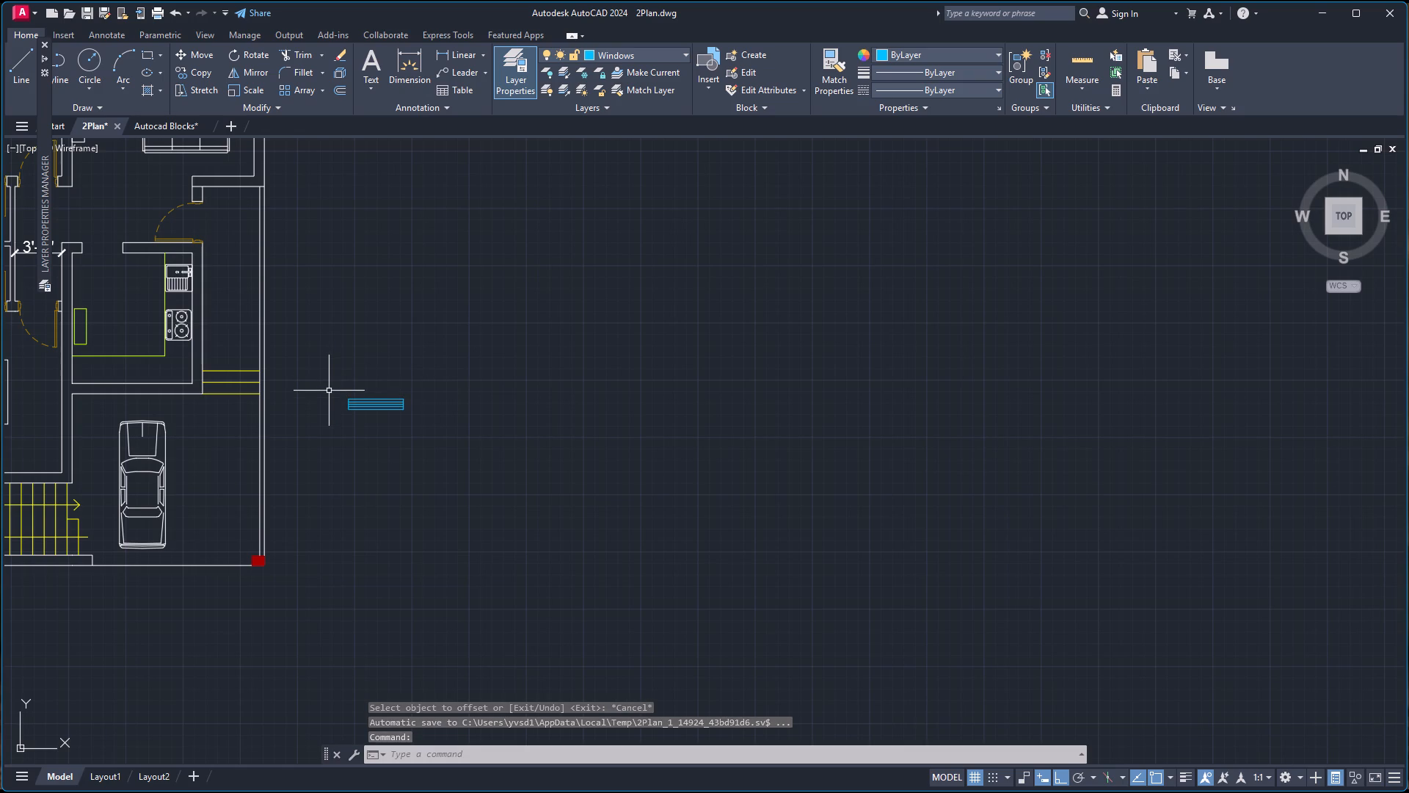
Group the window rectangle and its three inner lines into one object.
{"action": "left_click", "coordinate": [326, 375]}
{"action": "left_click", "coordinate": [462, 467]}
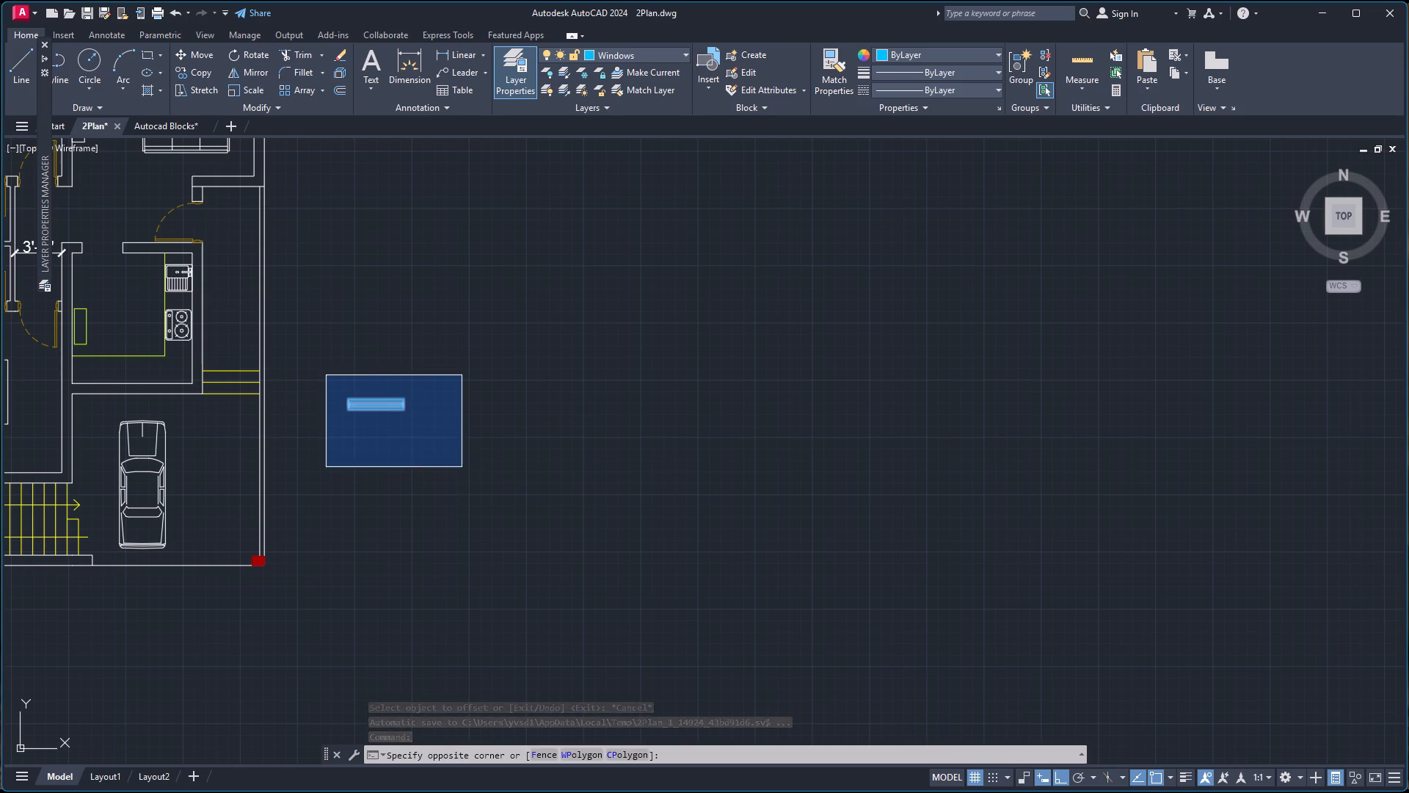
{"action": "key", "text": "g"}
{"action": "key", "text": "Return"}
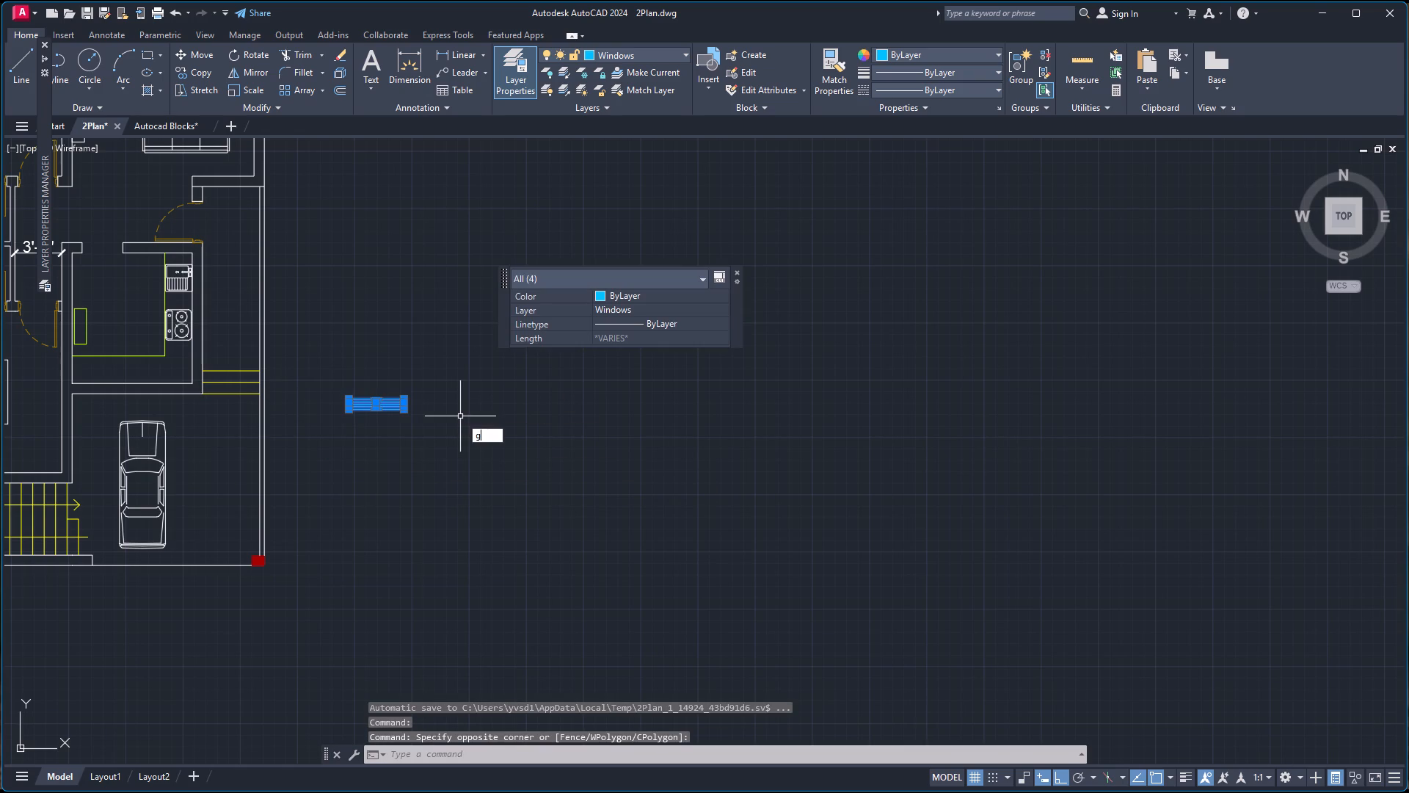
Copy the window group by its bottom midpoint to the middle of the kitchen wall facing the car, midway between the wall's outer corners.
{"action": "left_click", "coordinate": [377, 405]}
{"action": "type", "text": "co"}
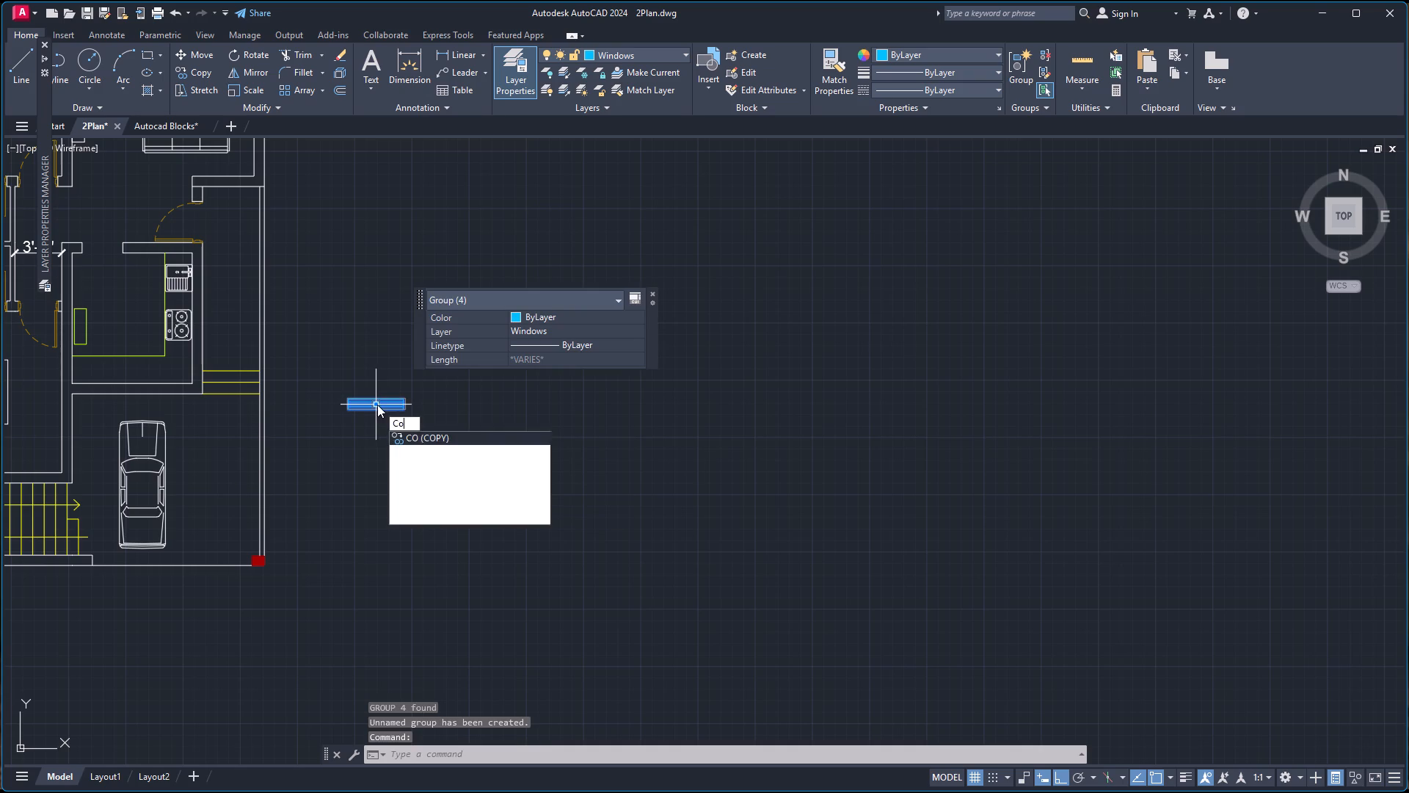
{"action": "key", "text": "Return"}
{"action": "scroll", "coordinate": [377, 405], "scroll_direction": "up", "scroll_amount": 3}
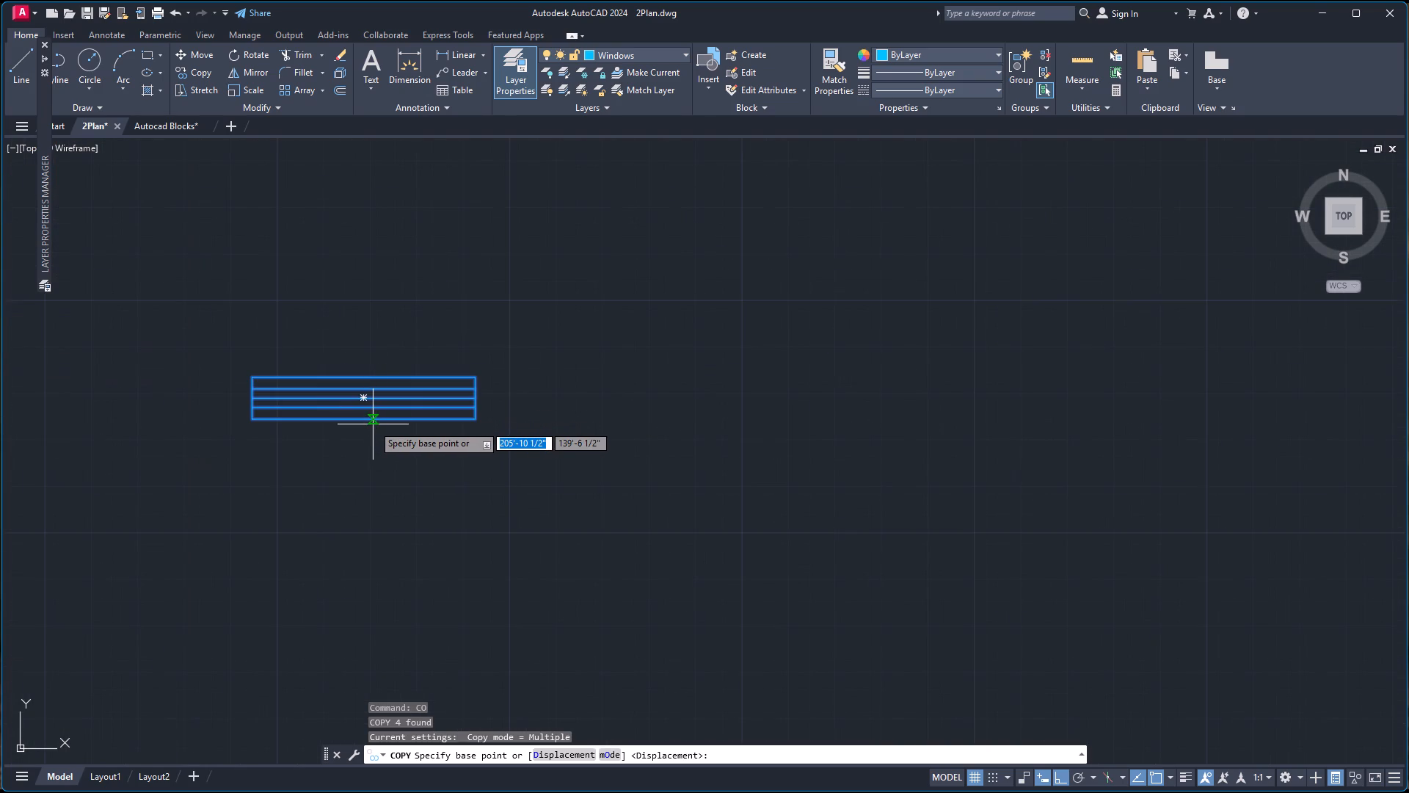
{"action": "left_click", "coordinate": [365, 422]}
{"action": "scroll", "coordinate": [263, 480], "scroll_direction": "down", "scroll_amount": 1}
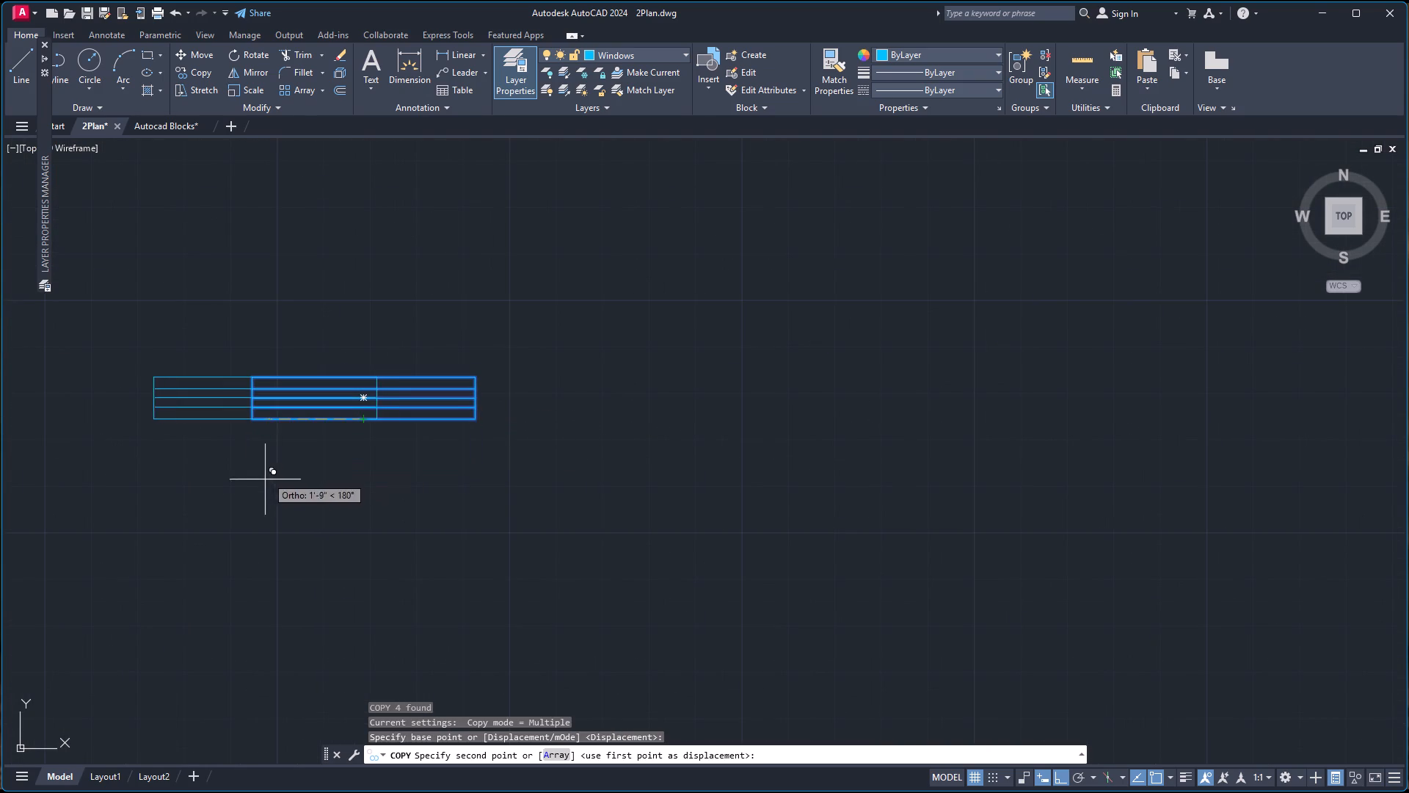
{"action": "scroll", "coordinate": [244, 490], "scroll_direction": "down", "scroll_amount": 4}
{"action": "scroll", "coordinate": [146, 467], "scroll_direction": "up", "scroll_amount": 3}
{"action": "scroll", "coordinate": [84, 489], "scroll_direction": "down", "scroll_amount": 2}
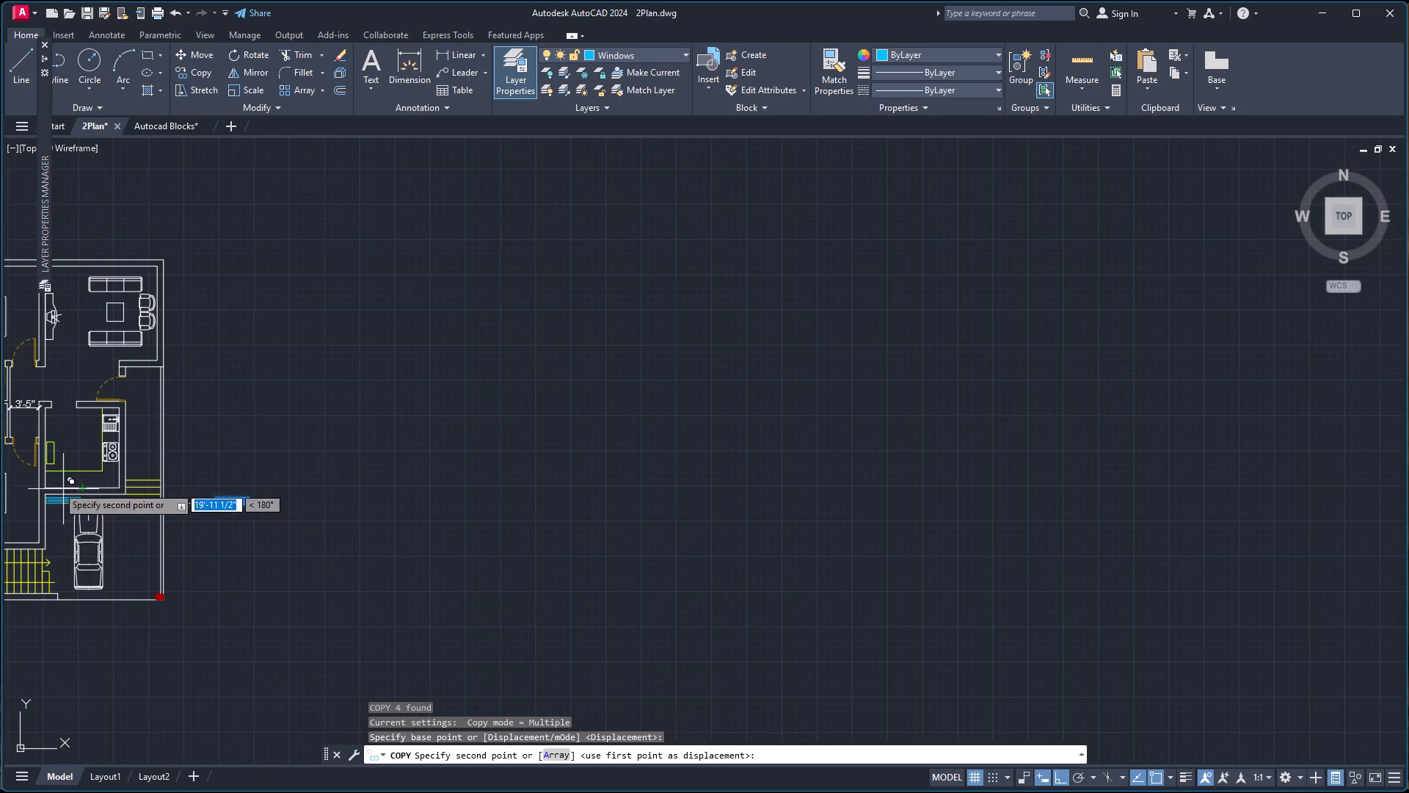
{"action": "scroll", "coordinate": [52, 484], "scroll_direction": "up", "scroll_amount": 3}
{"action": "scroll", "coordinate": [106, 499], "scroll_direction": "down", "scroll_amount": 1}
{"action": "right_click", "coordinate": [106, 499]}
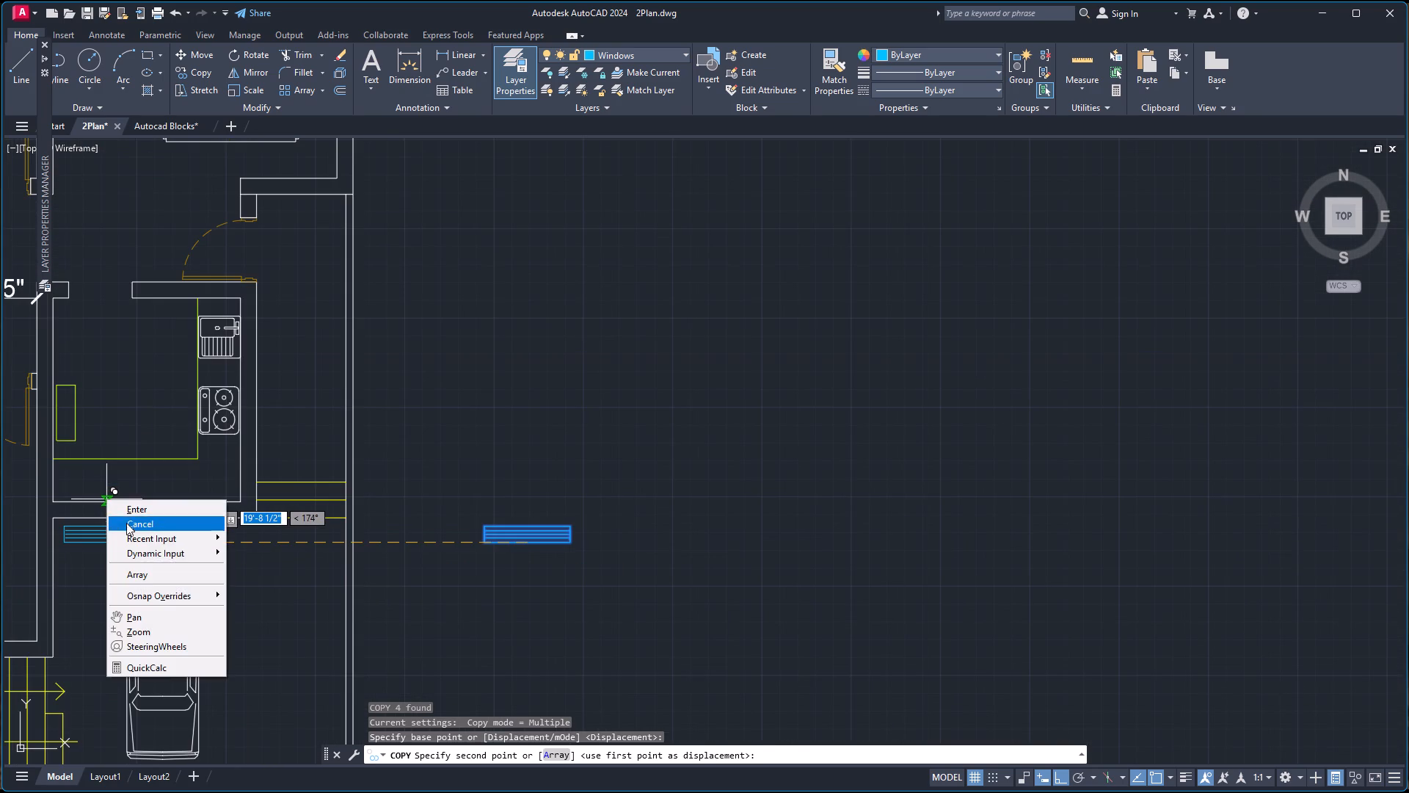
{"action": "left_click", "coordinate": [150, 600]}
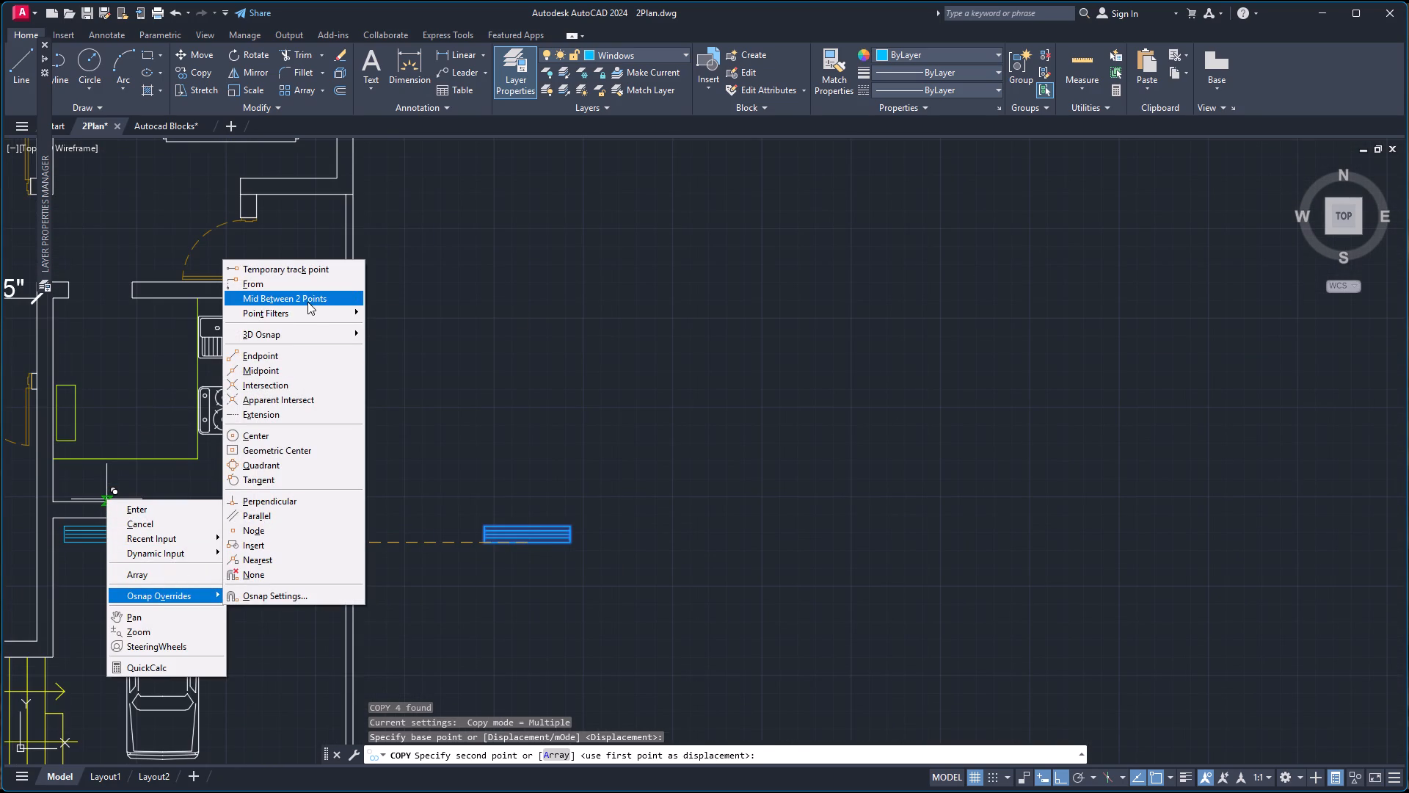
{"action": "left_click", "coordinate": [307, 302]}
{"action": "left_click", "coordinate": [53, 518]}
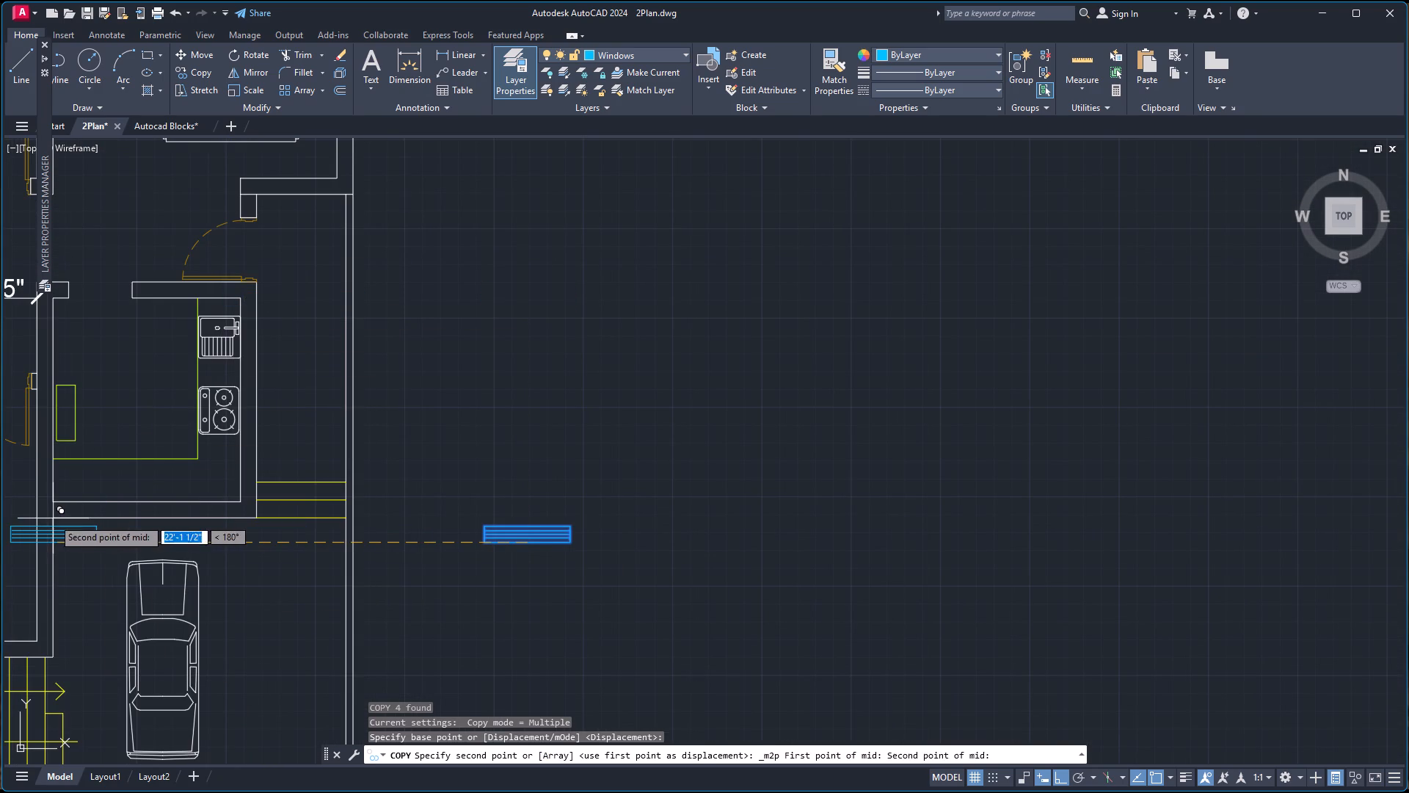
{"action": "left_click", "coordinate": [255, 519]}
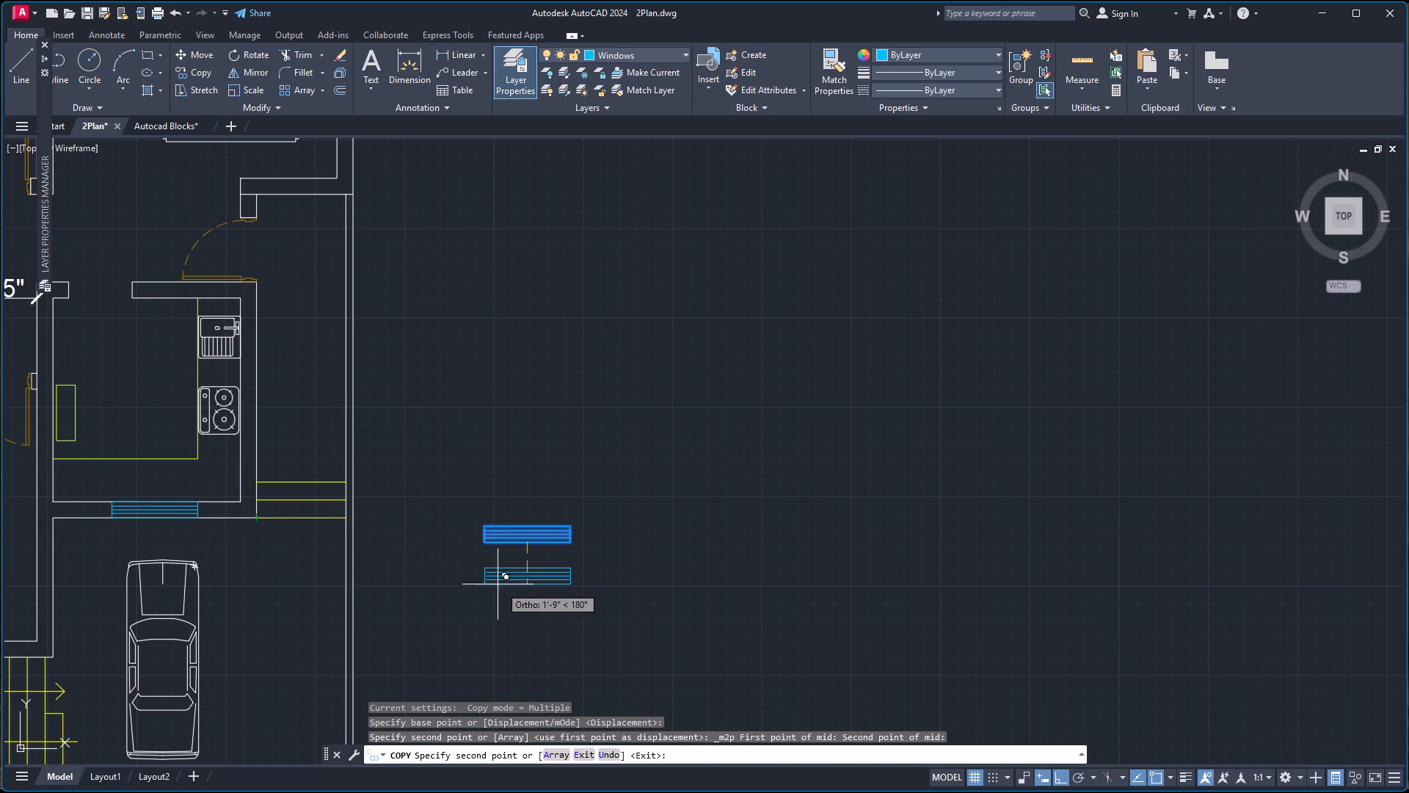
Rotate the spare window group beside the plan 90° about its lower edge's midpoint so it stands vertical.
{"action": "key", "text": "Escape"}
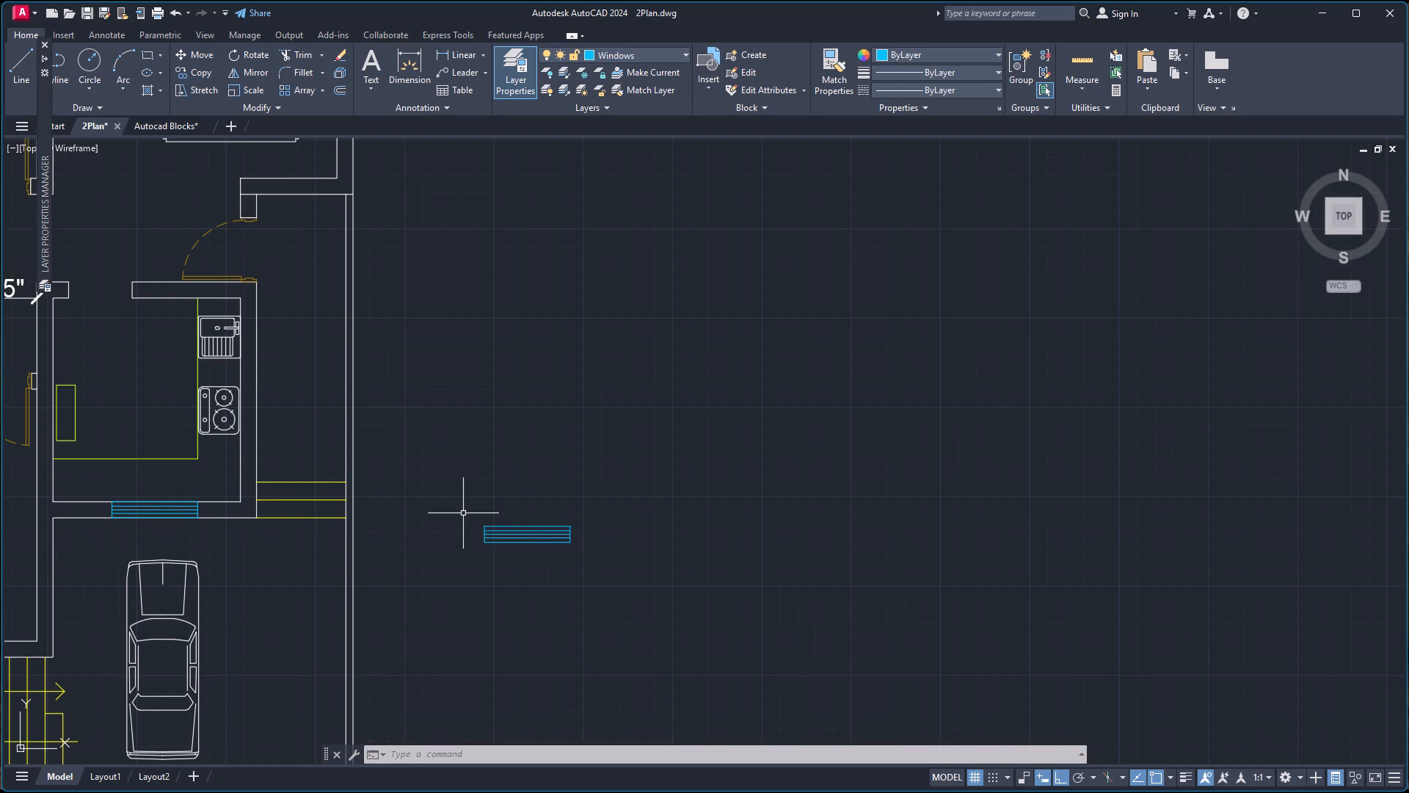
{"action": "left_click", "coordinate": [519, 537]}
{"action": "key", "text": "r"}
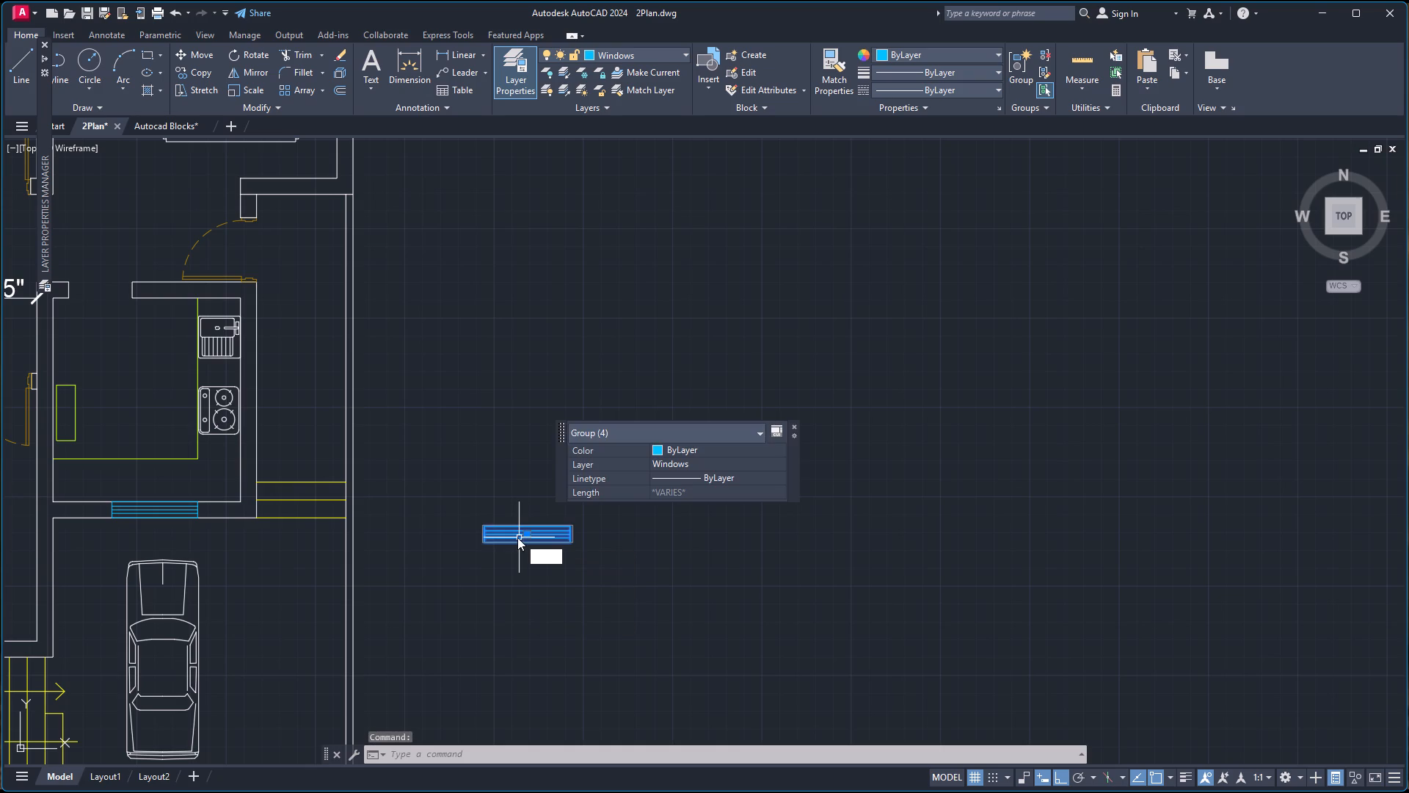
{"action": "key", "text": "o"}
{"action": "key", "text": "Return"}
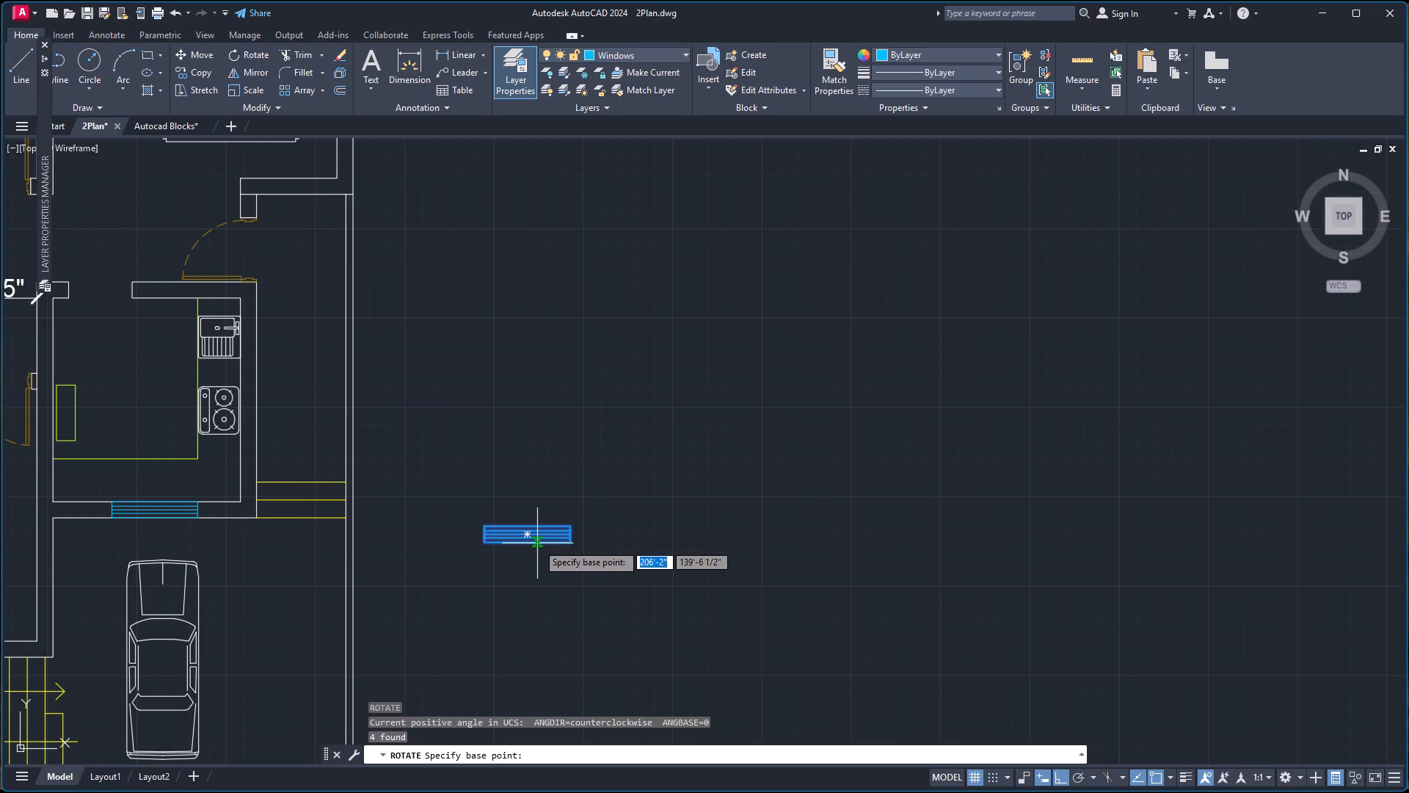
{"action": "left_click", "coordinate": [528, 543]}
{"action": "left_click", "coordinate": [527, 461]}
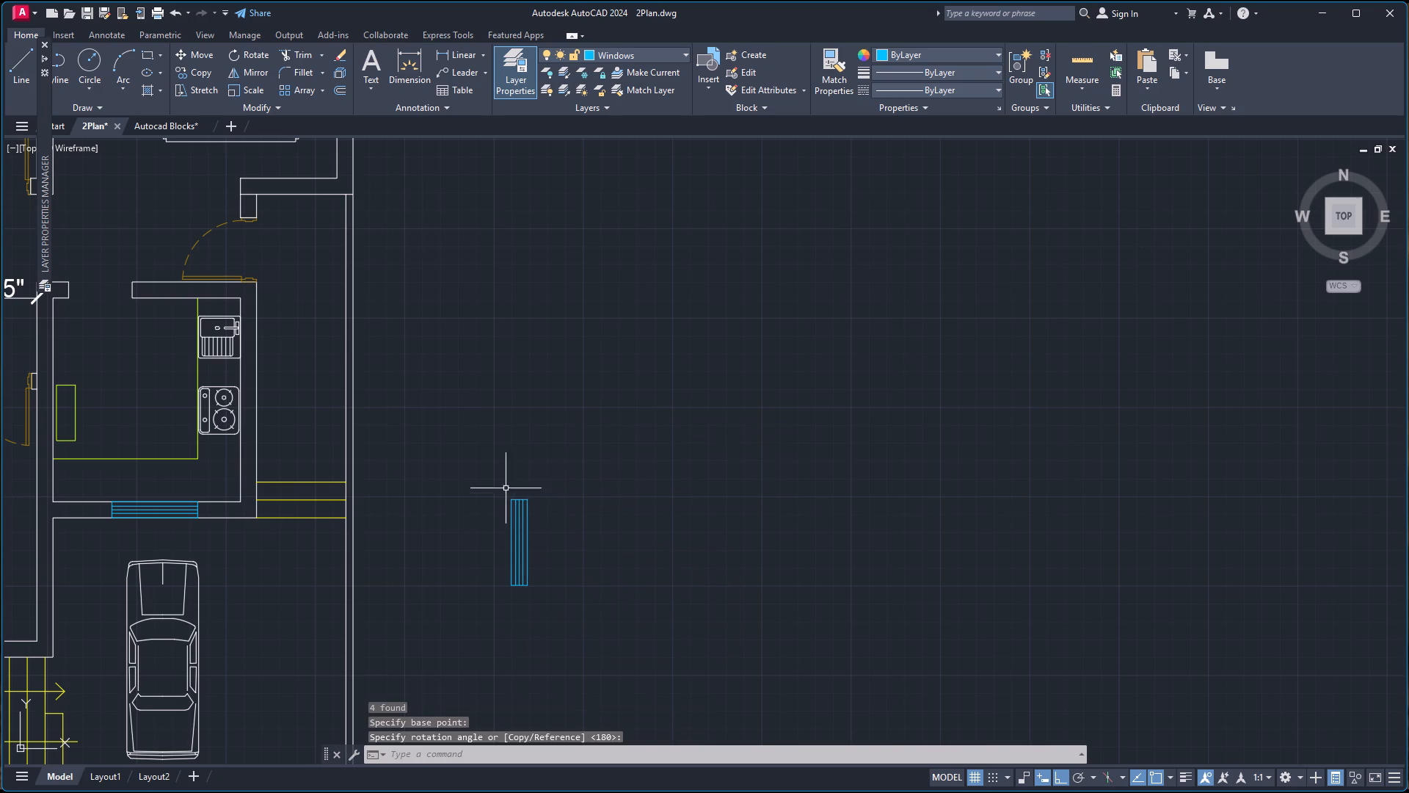
Copy the vertical window group by its top-left corner onto the outer wall beside the lower toilet.
{"action": "left_click", "coordinate": [473, 480]}
{"action": "left_click", "coordinate": [583, 625]}
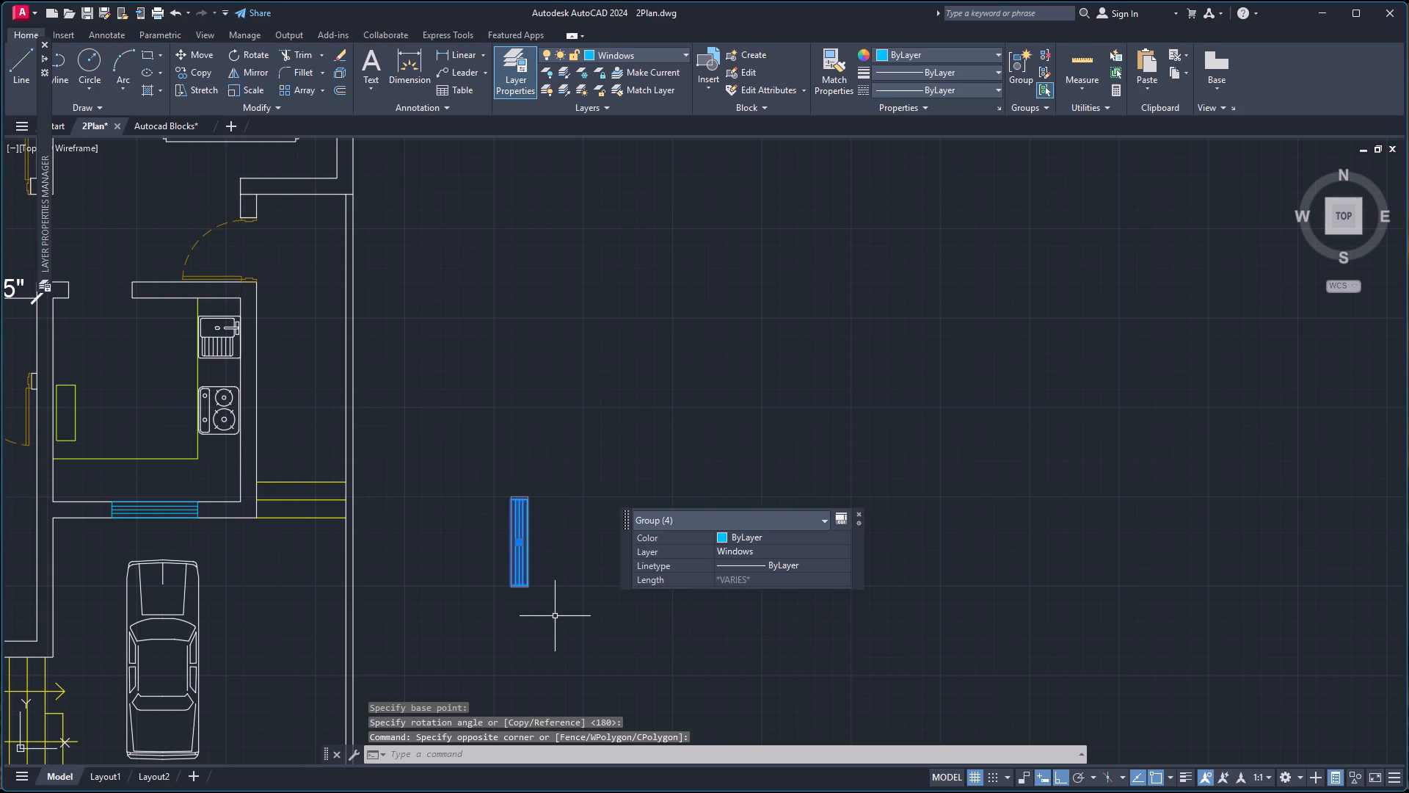
{"action": "type", "text": "co"}
{"action": "key", "text": "Return"}
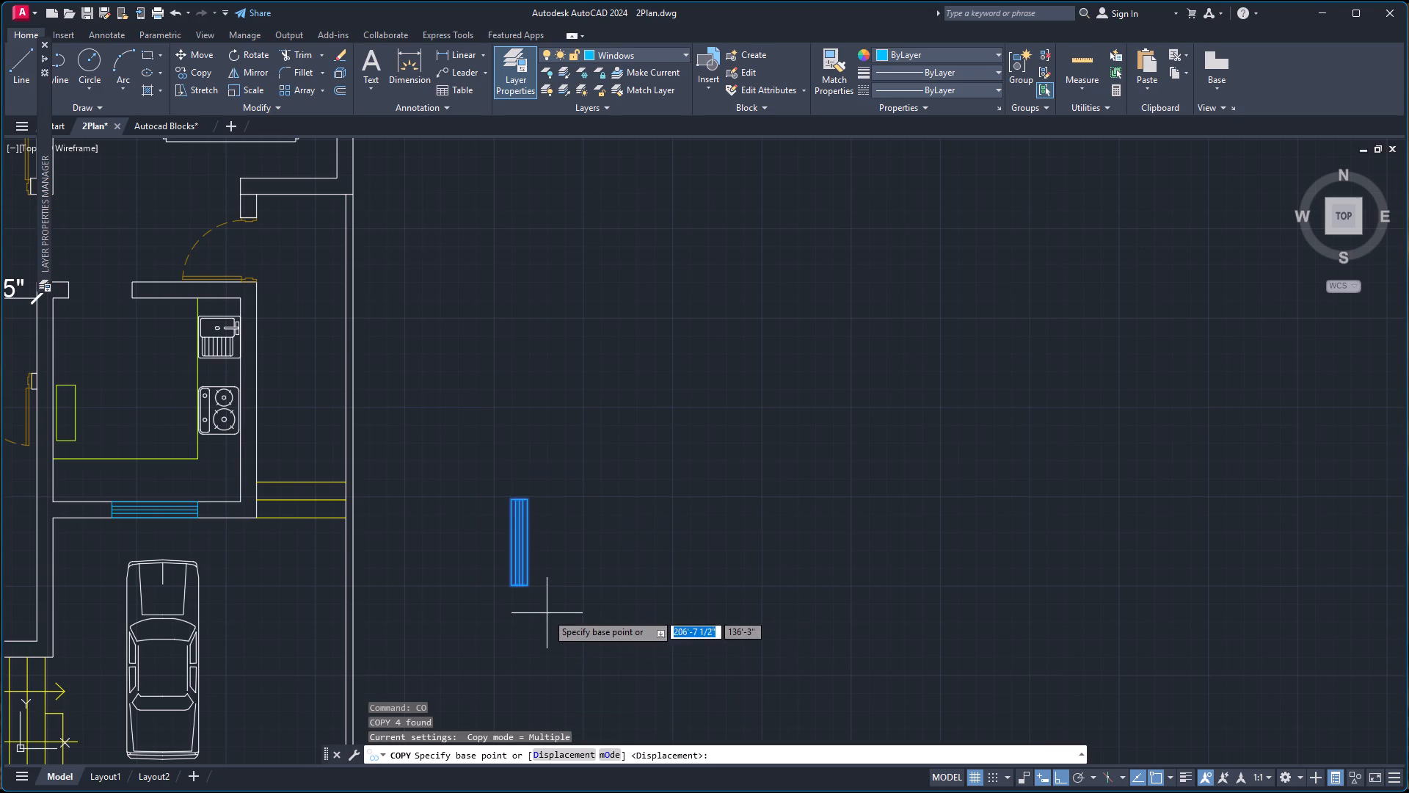
{"action": "left_click", "coordinate": [513, 496]}
{"action": "scroll", "coordinate": [395, 490], "scroll_direction": "down", "scroll_amount": 6}
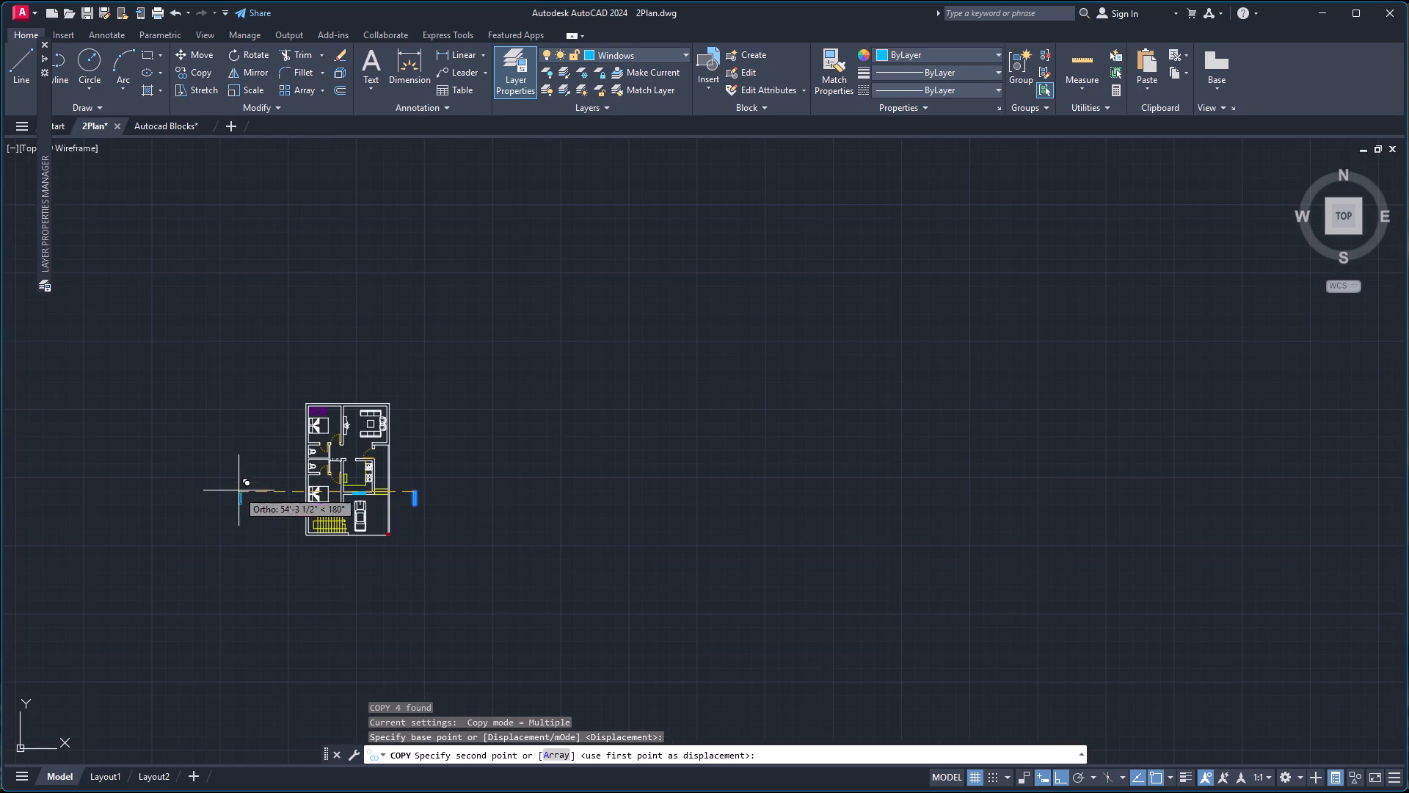
{"action": "scroll", "coordinate": [263, 477], "scroll_direction": "up", "scroll_amount": 3}
{"action": "scroll", "coordinate": [415, 423], "scroll_direction": "up", "scroll_amount": 2}
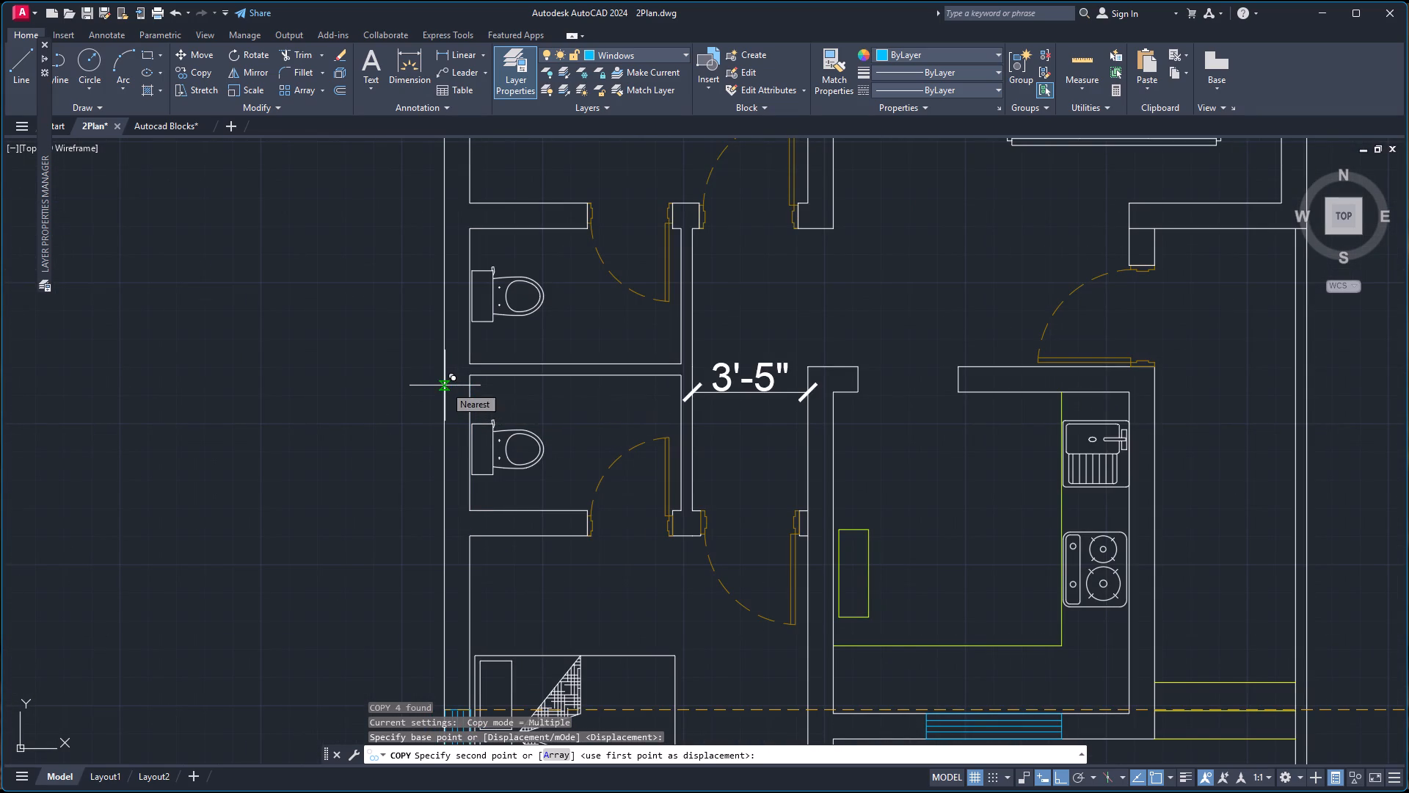
{"action": "left_click", "coordinate": [445, 385]}
{"action": "scroll", "coordinate": [620, 539], "scroll_direction": "down", "scroll_amount": 3}
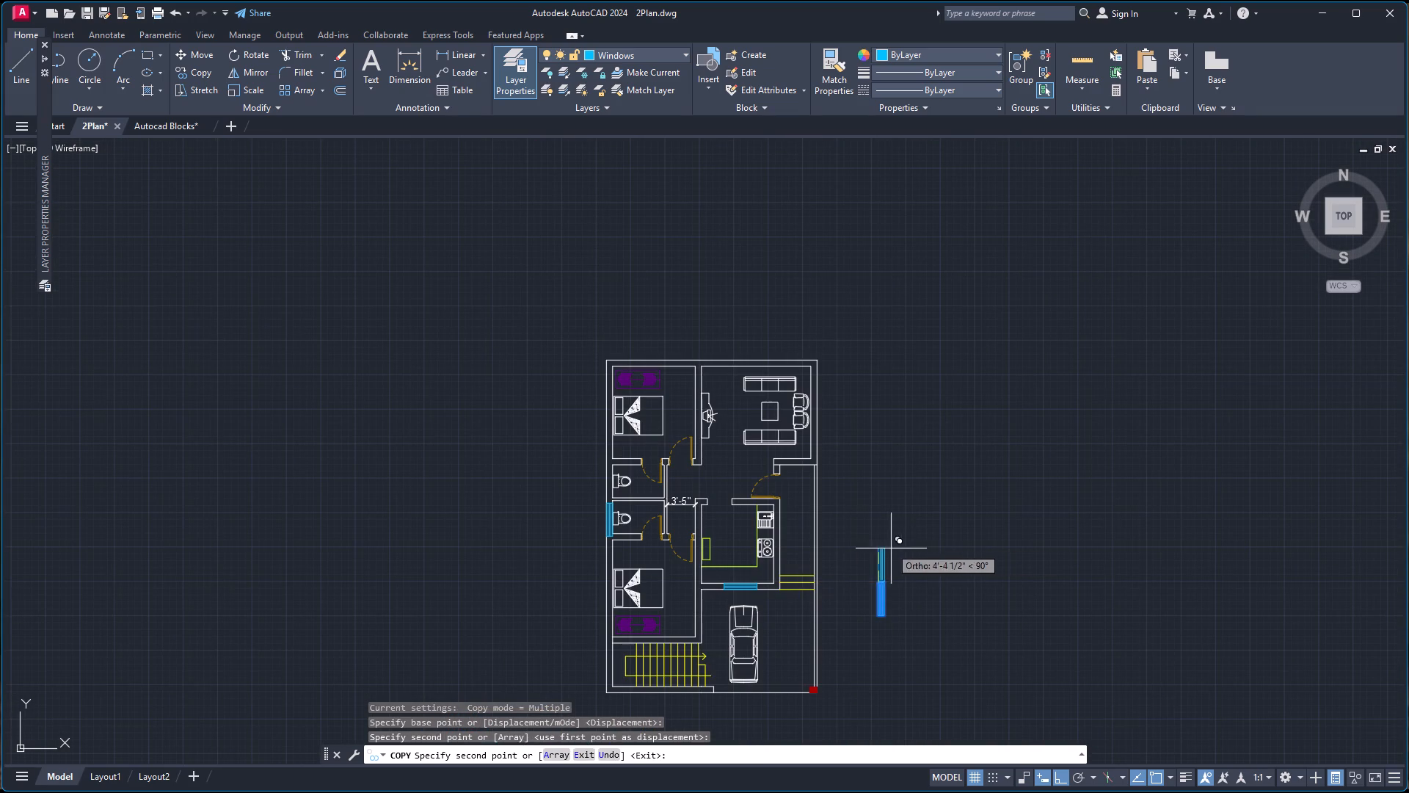
{"action": "key", "text": "Escape"}
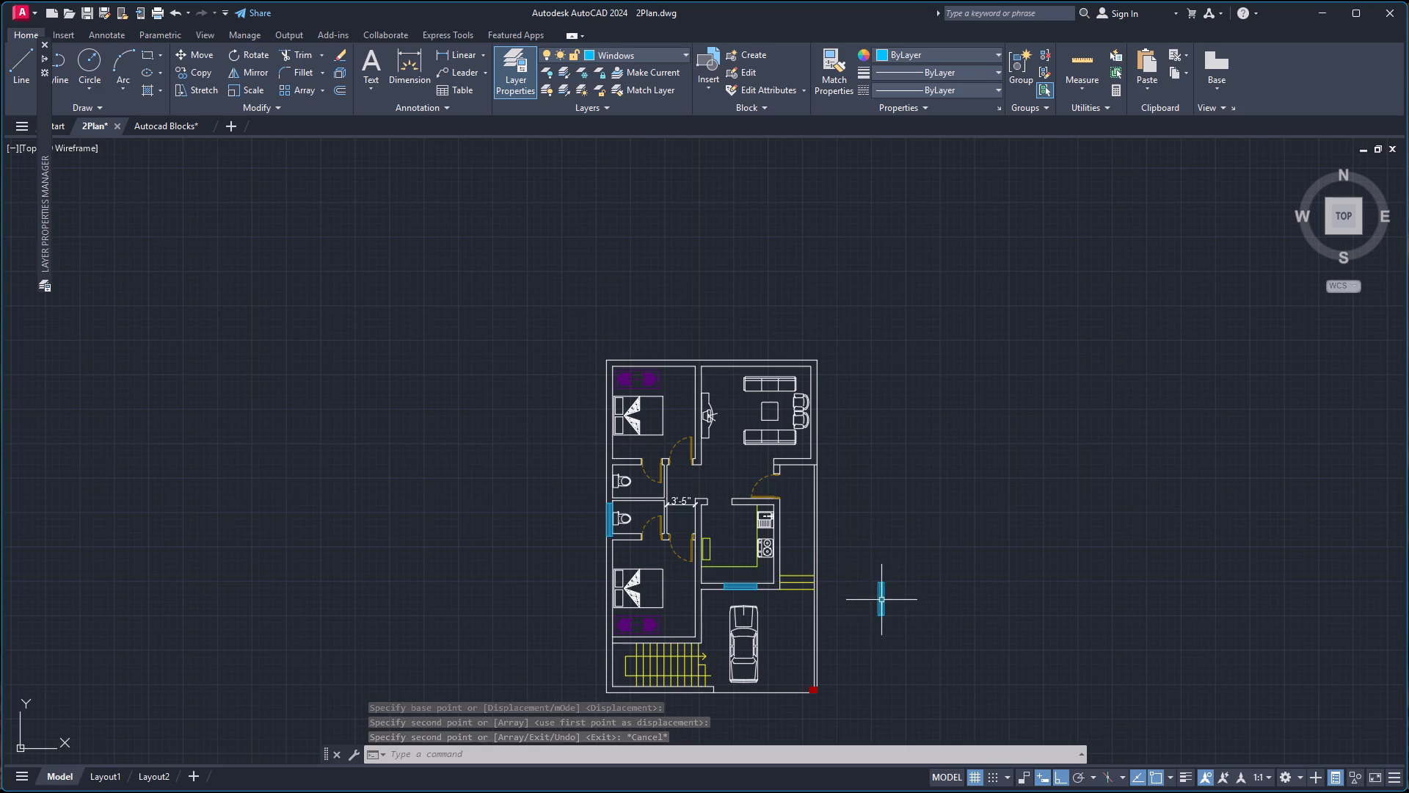
Copy the vertical window group by its top-right corner onto the living room's outer wall behind the two armchairs.
{"action": "scroll", "coordinate": [875, 580], "scroll_direction": "up", "scroll_amount": 2}
{"action": "left_click", "coordinate": [870, 583]}
{"action": "left_click", "coordinate": [947, 691]}
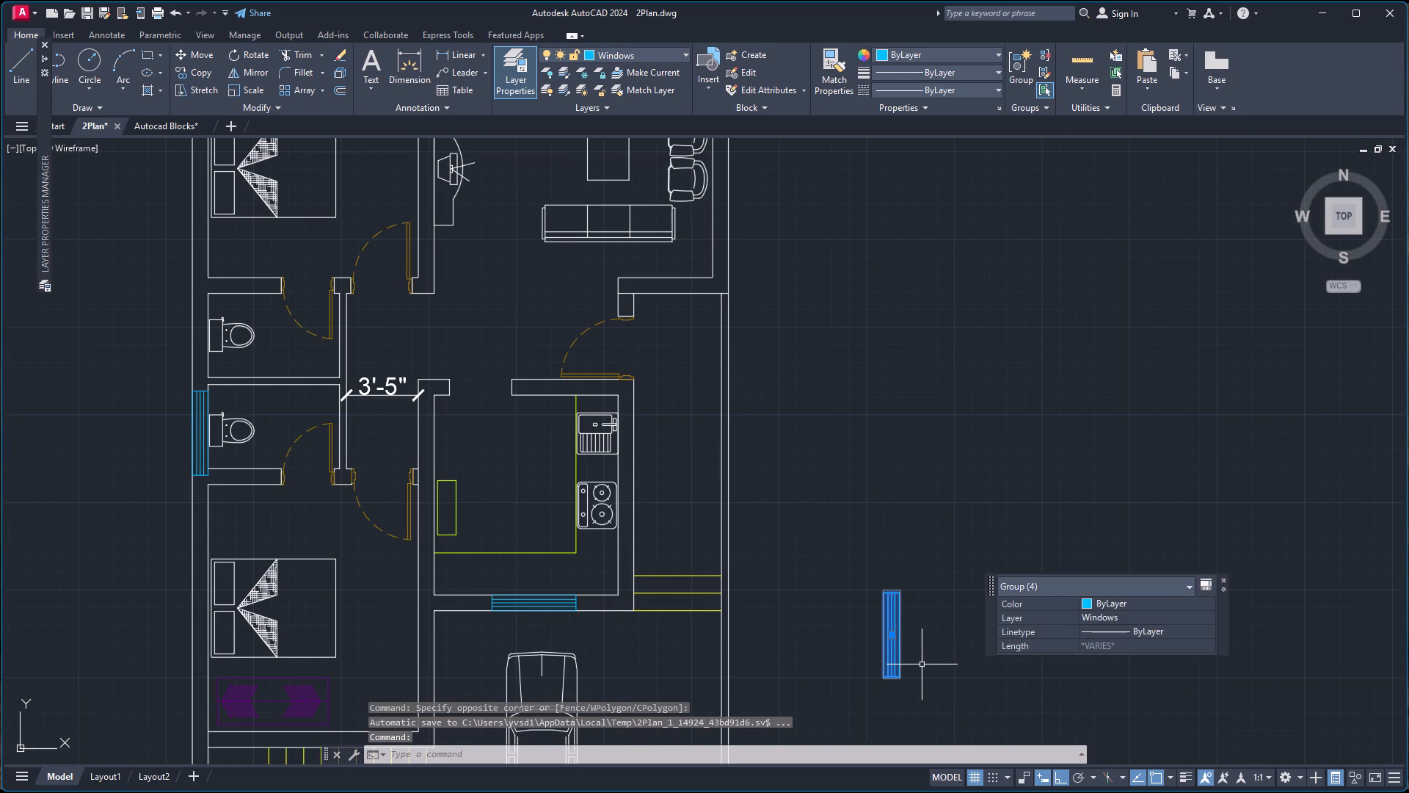
{"action": "type", "text": "co"}
{"action": "key", "text": "Return"}
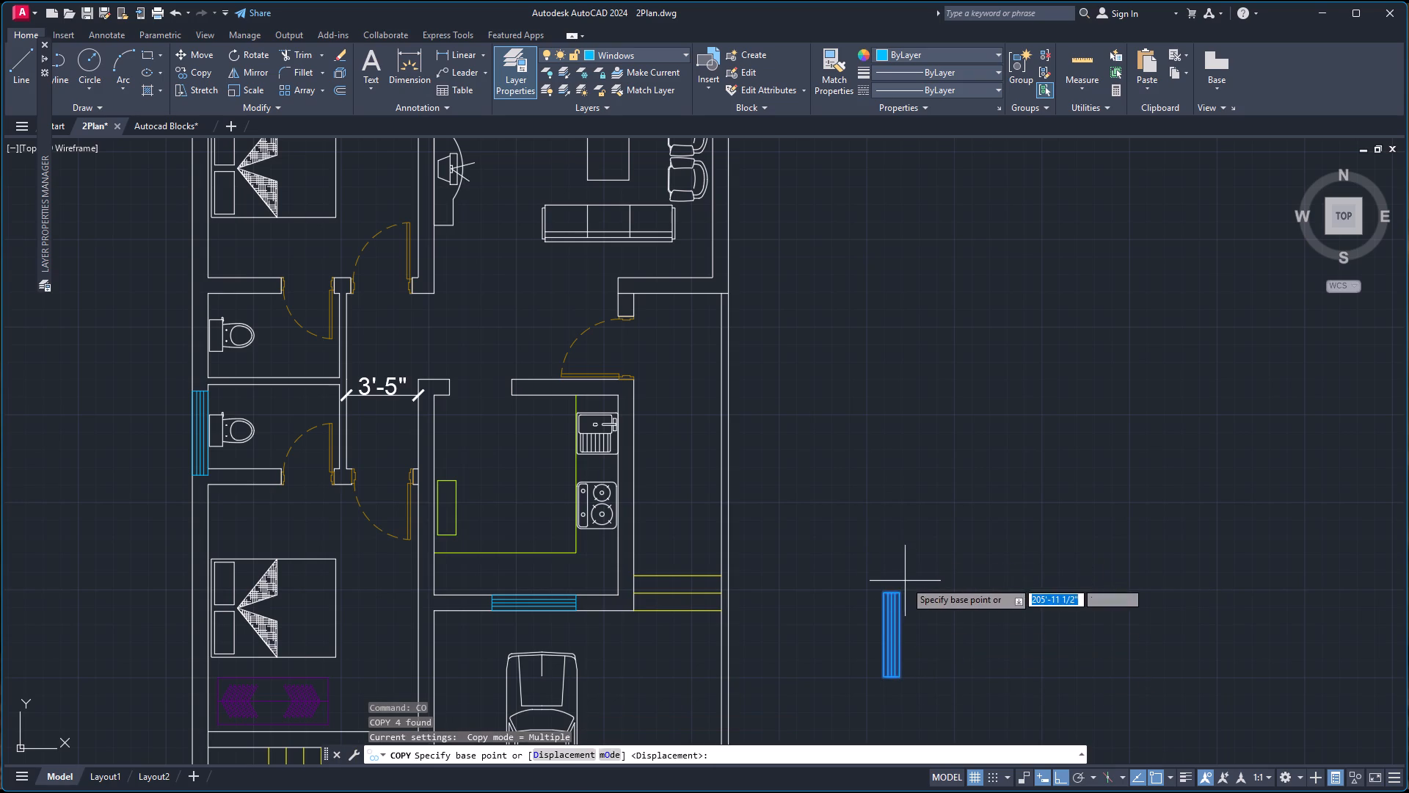
{"action": "left_click", "coordinate": [903, 591]}
{"action": "scroll", "coordinate": [776, 405], "scroll_direction": "down", "scroll_amount": 5}
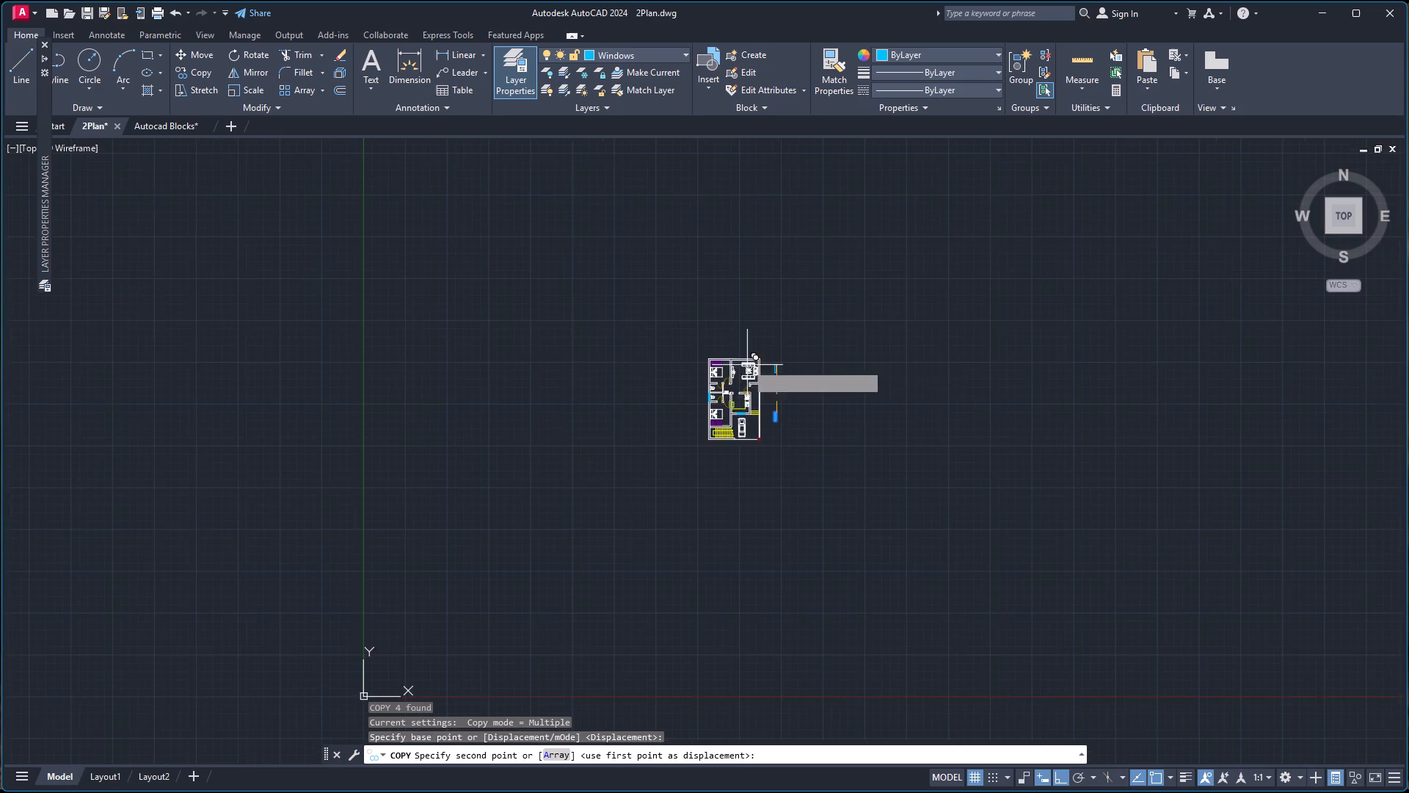
{"action": "scroll", "coordinate": [745, 353], "scroll_direction": "up", "scroll_amount": 5}
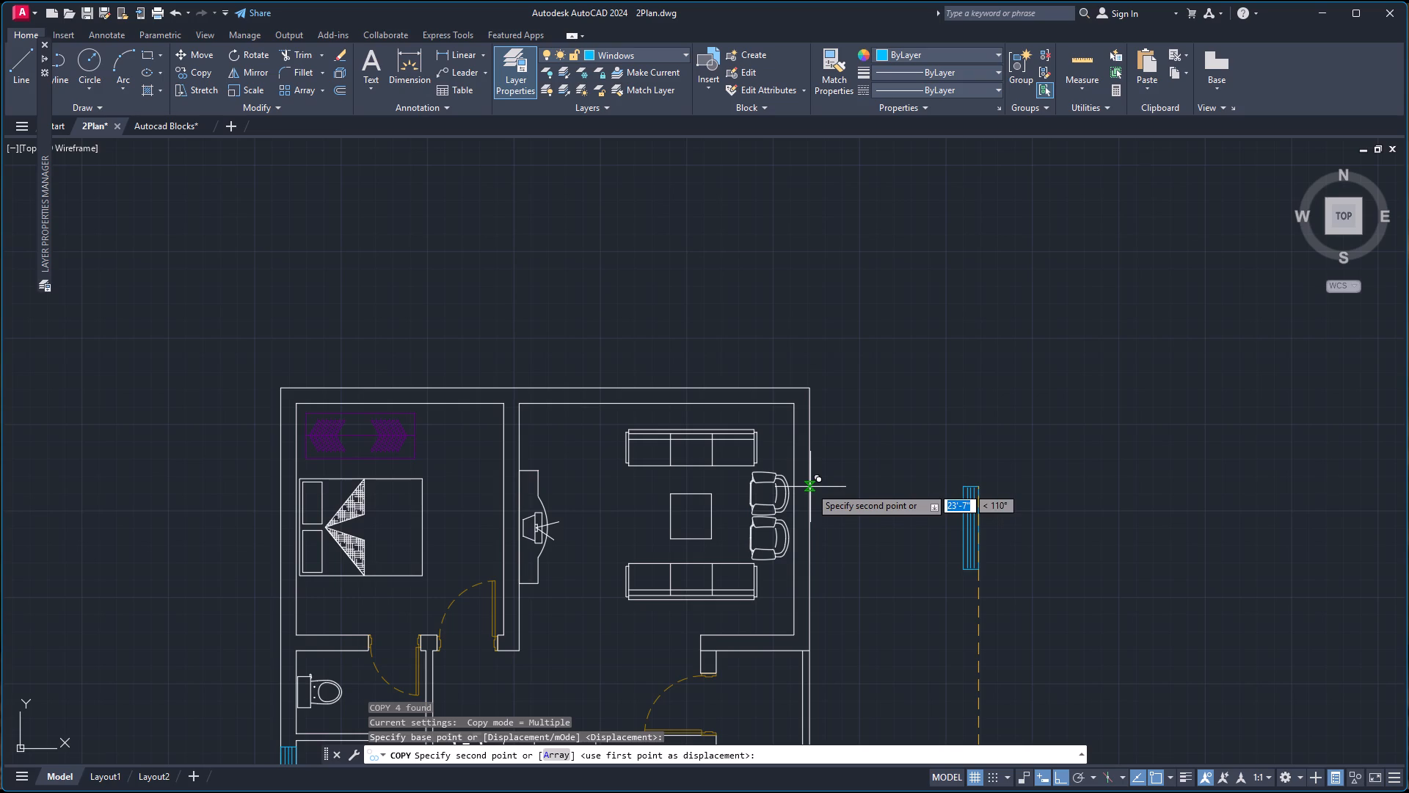
{"action": "left_click", "coordinate": [810, 479]}
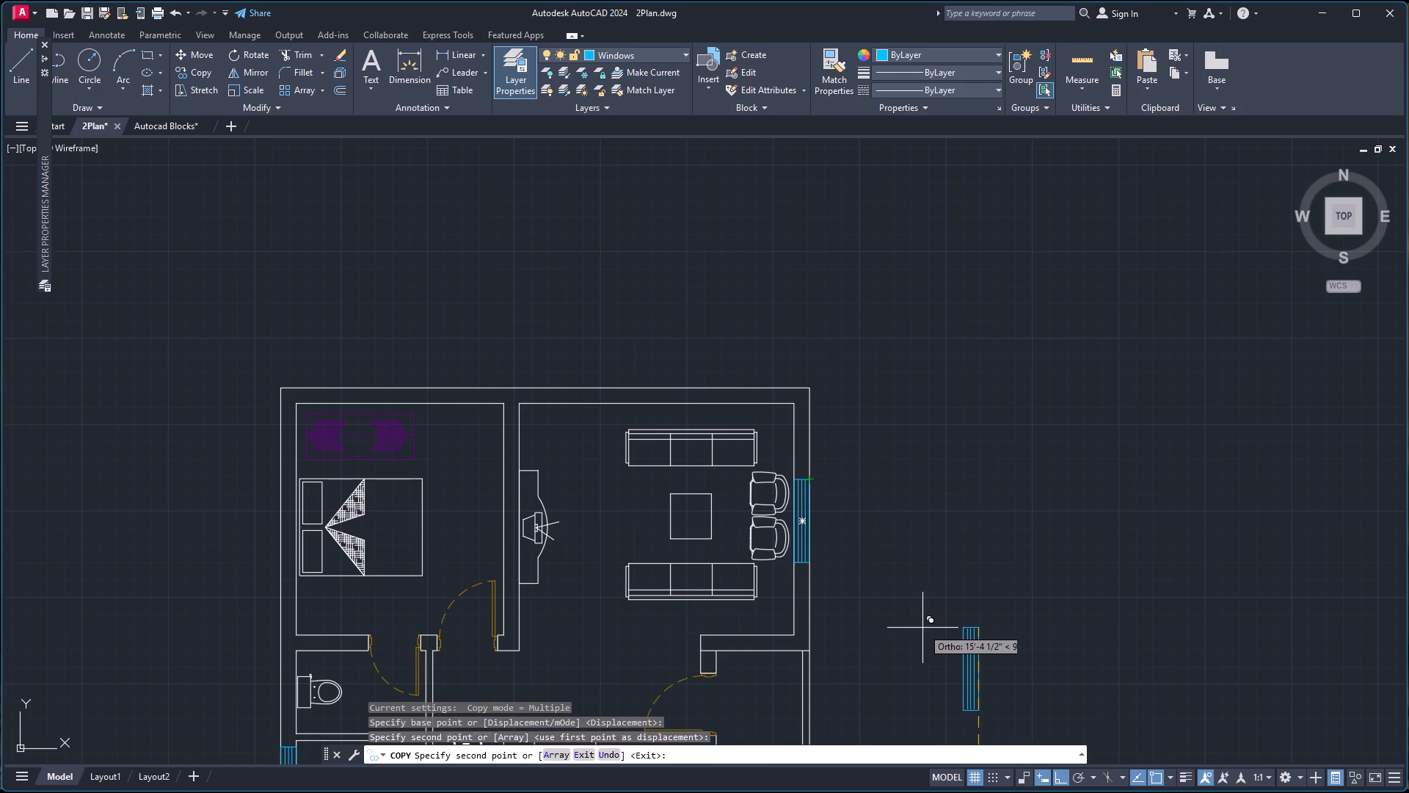
{"action": "key", "text": "Escape"}
Rotate the spare vertical window group about its top-left corner back to horizontal.
{"action": "scroll", "coordinate": [936, 626], "scroll_direction": "down", "scroll_amount": 2}
{"action": "scroll", "coordinate": [952, 703], "scroll_direction": "down", "scroll_amount": 4}
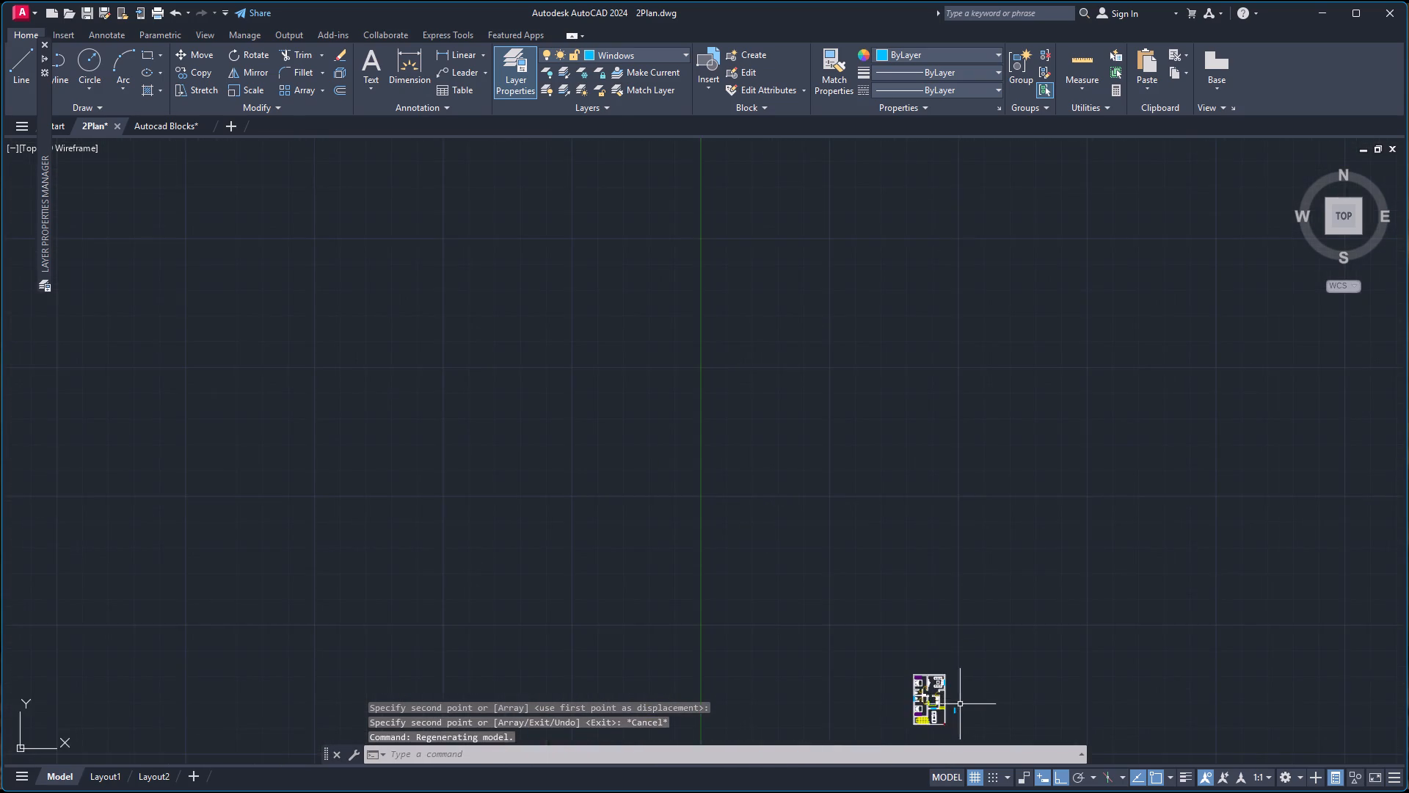
{"action": "scroll", "coordinate": [960, 708], "scroll_direction": "up", "scroll_amount": 5}
{"action": "scroll", "coordinate": [920, 719], "scroll_direction": "down", "scroll_amount": 4}
{"action": "scroll", "coordinate": [933, 730], "scroll_direction": "up", "scroll_amount": 4}
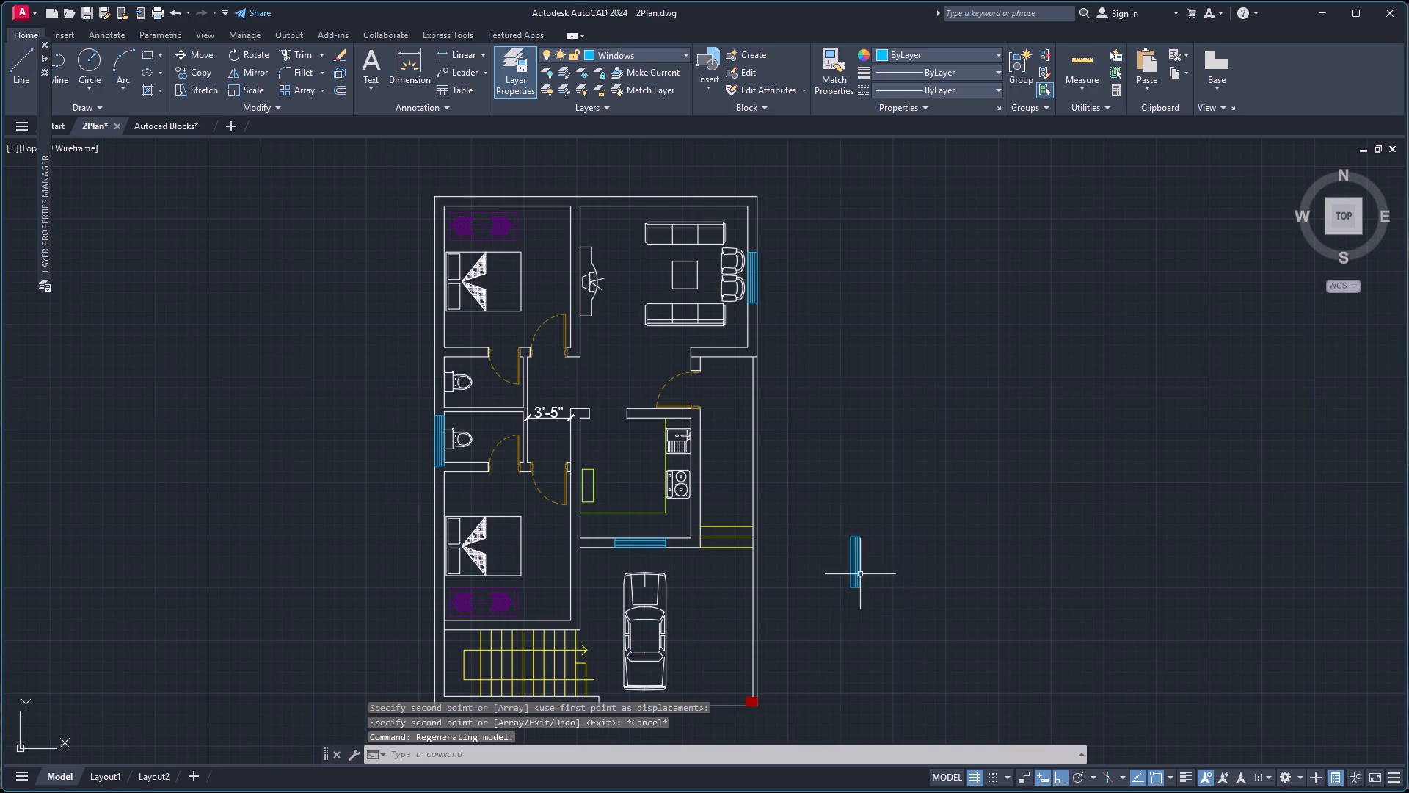
{"action": "left_click", "coordinate": [815, 500]}
{"action": "left_click", "coordinate": [906, 665]}
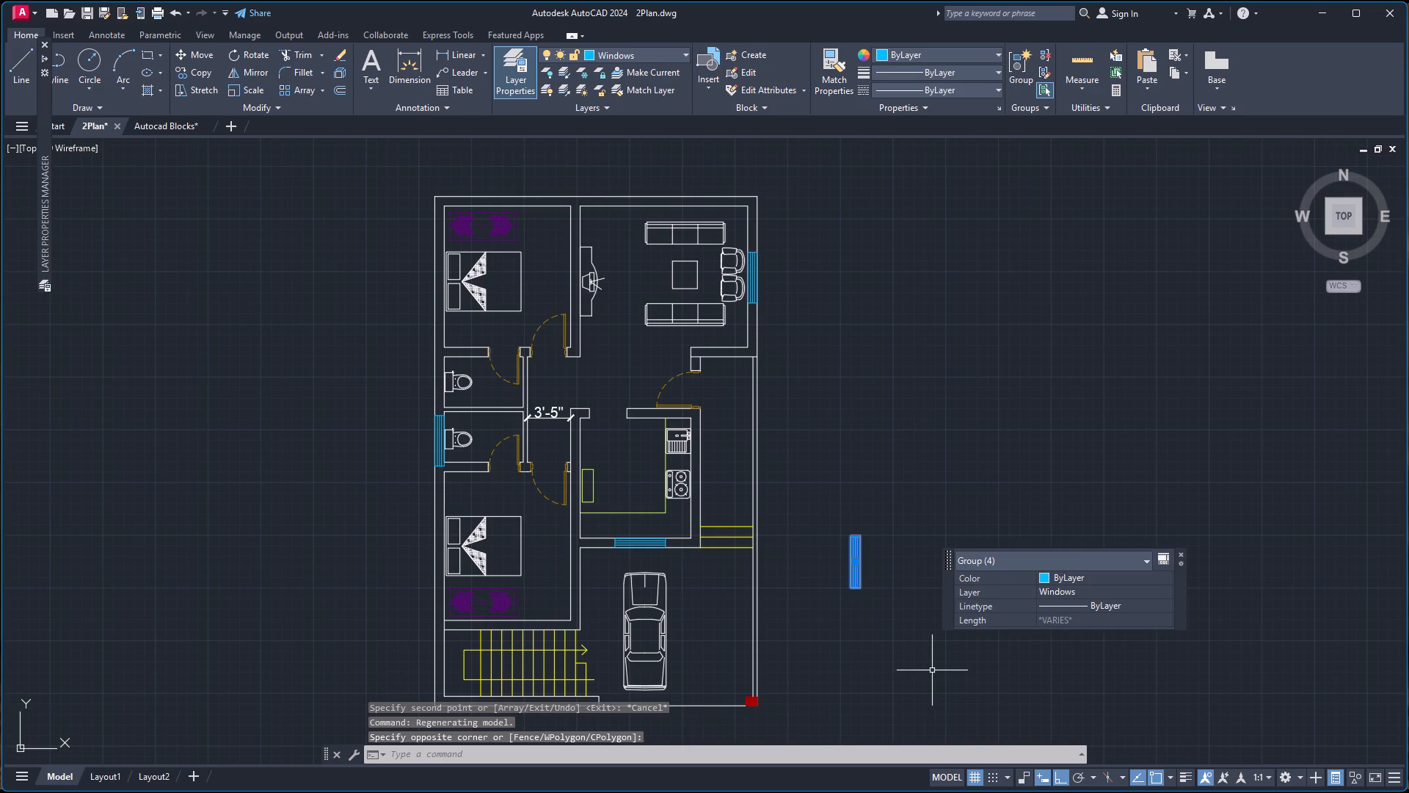
{"action": "key", "text": "r"}
{"action": "key", "text": "o"}
{"action": "key", "text": "Return"}
{"action": "scroll", "coordinate": [841, 554], "scroll_direction": "up", "scroll_amount": 2}
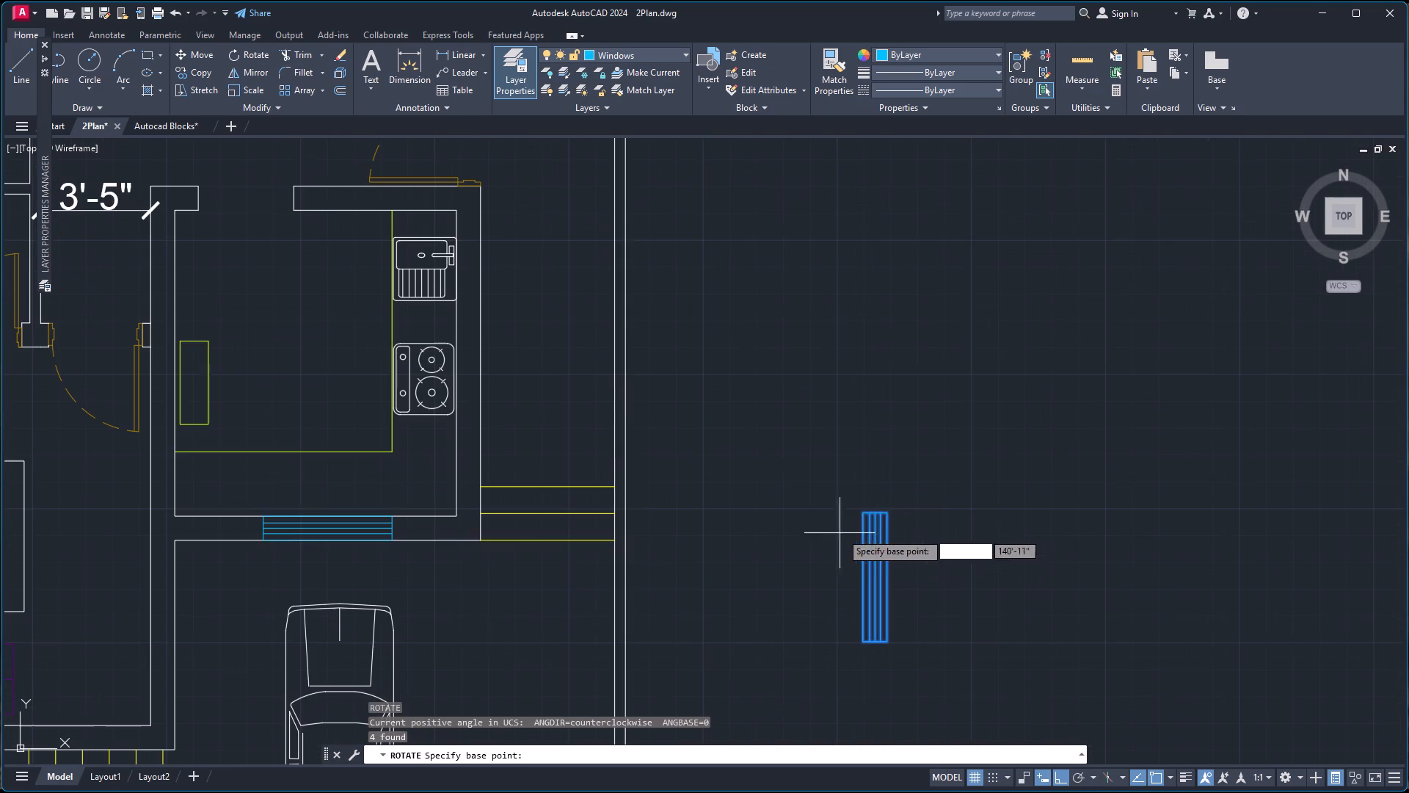
{"action": "left_click", "coordinate": [862, 515]}
{"action": "left_click", "coordinate": [812, 590]}
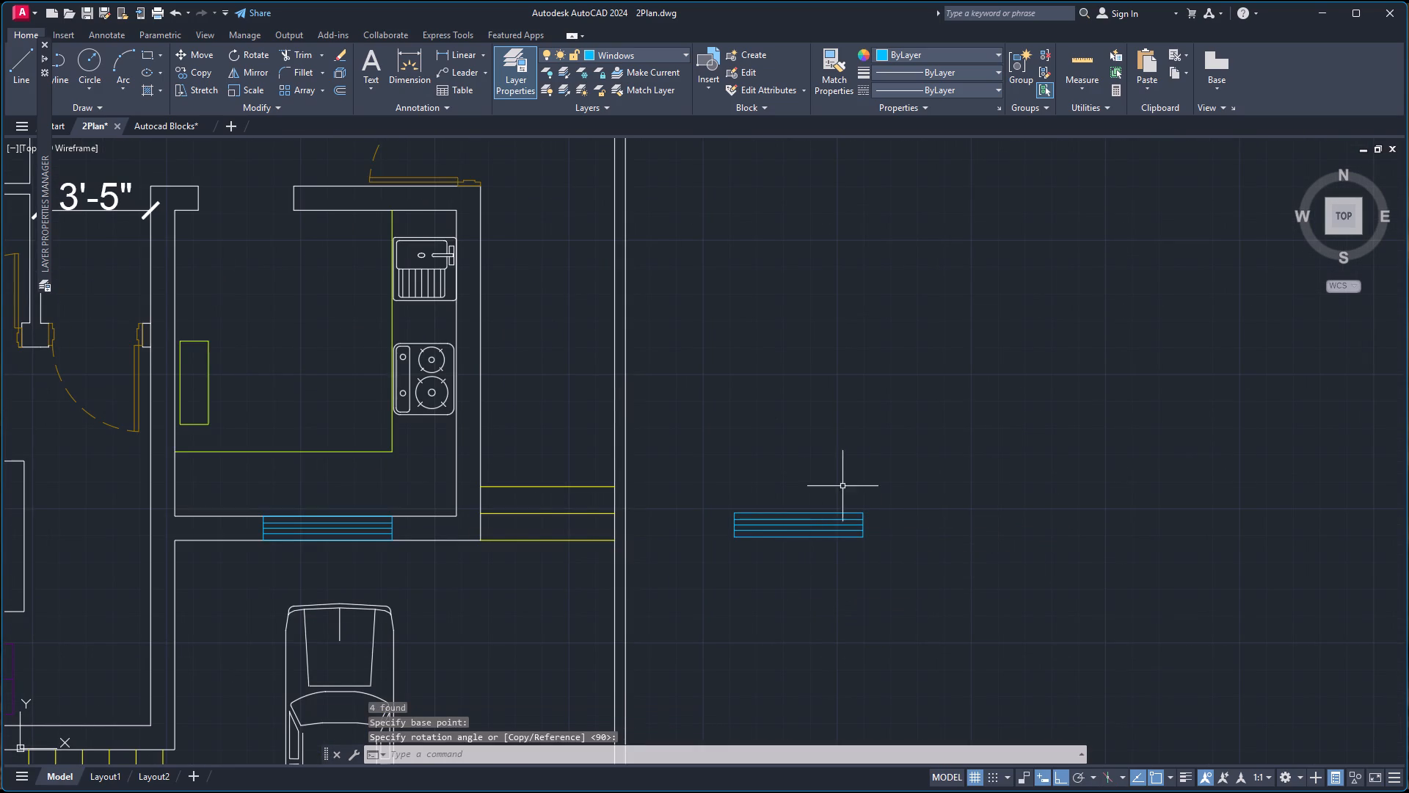
Stretch the right end of the spare horizontal window group outward by 1'.
{"action": "key", "text": "s"}
{"action": "key", "text": "Return"}
{"action": "left_click", "coordinate": [894, 488]}
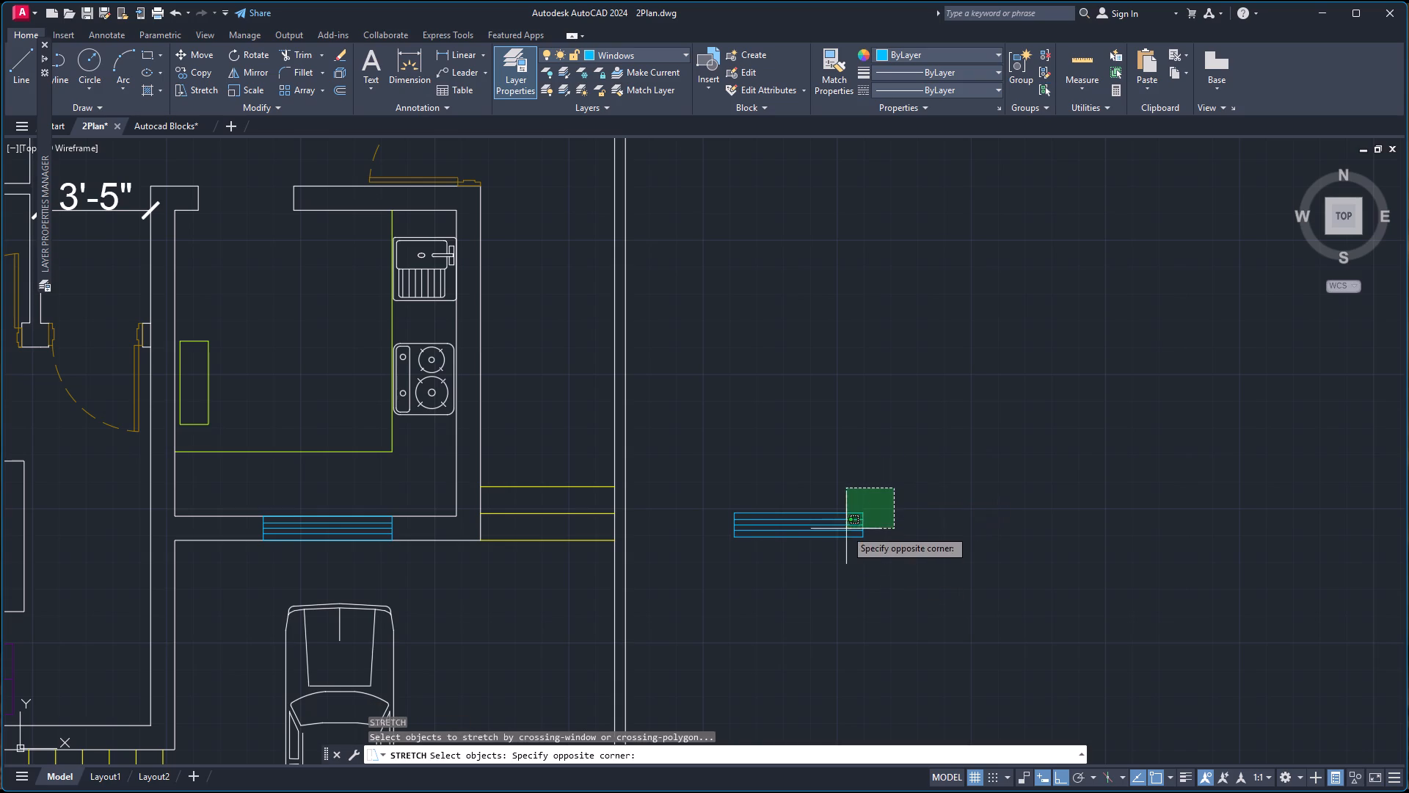
{"action": "left_click", "coordinate": [850, 562]}
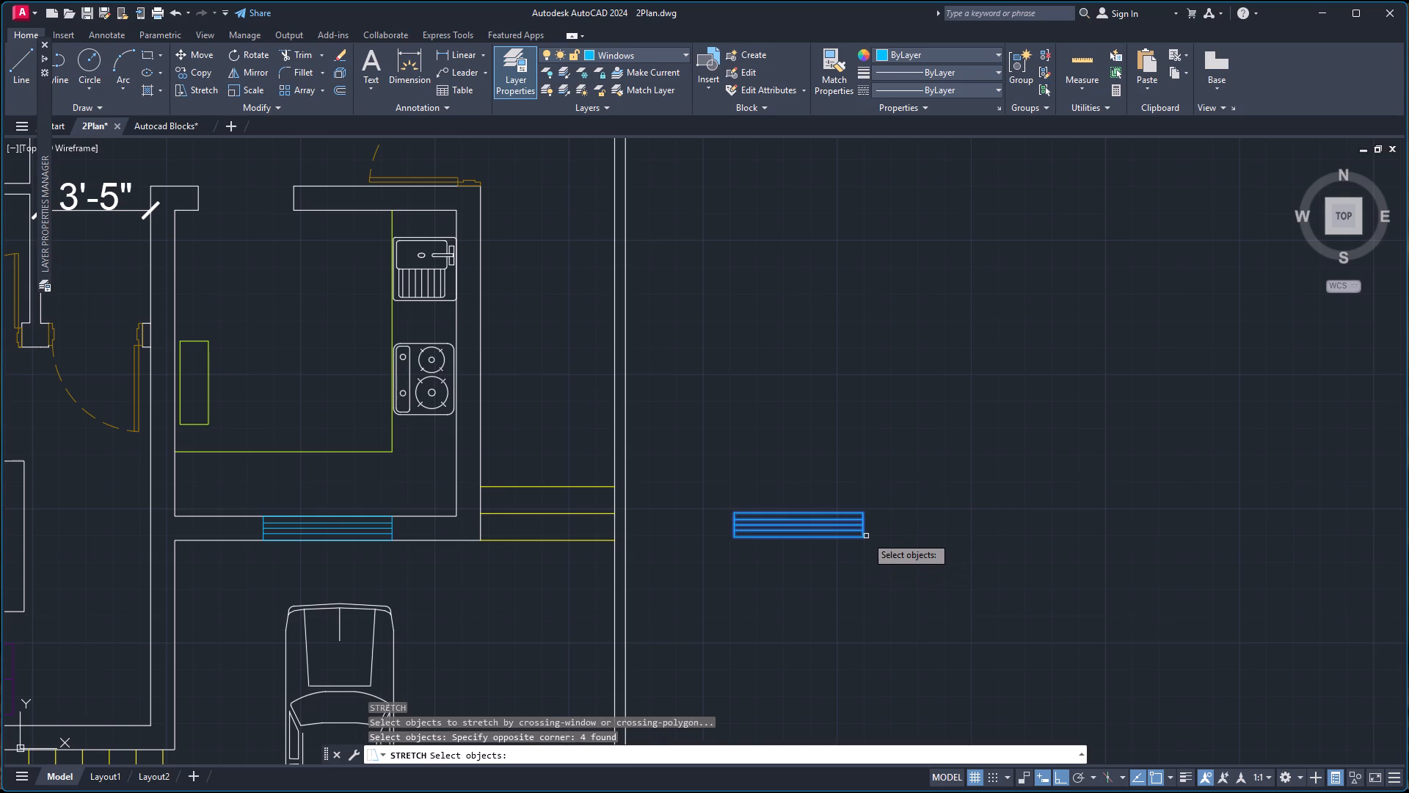
{"action": "key", "text": "Return"}
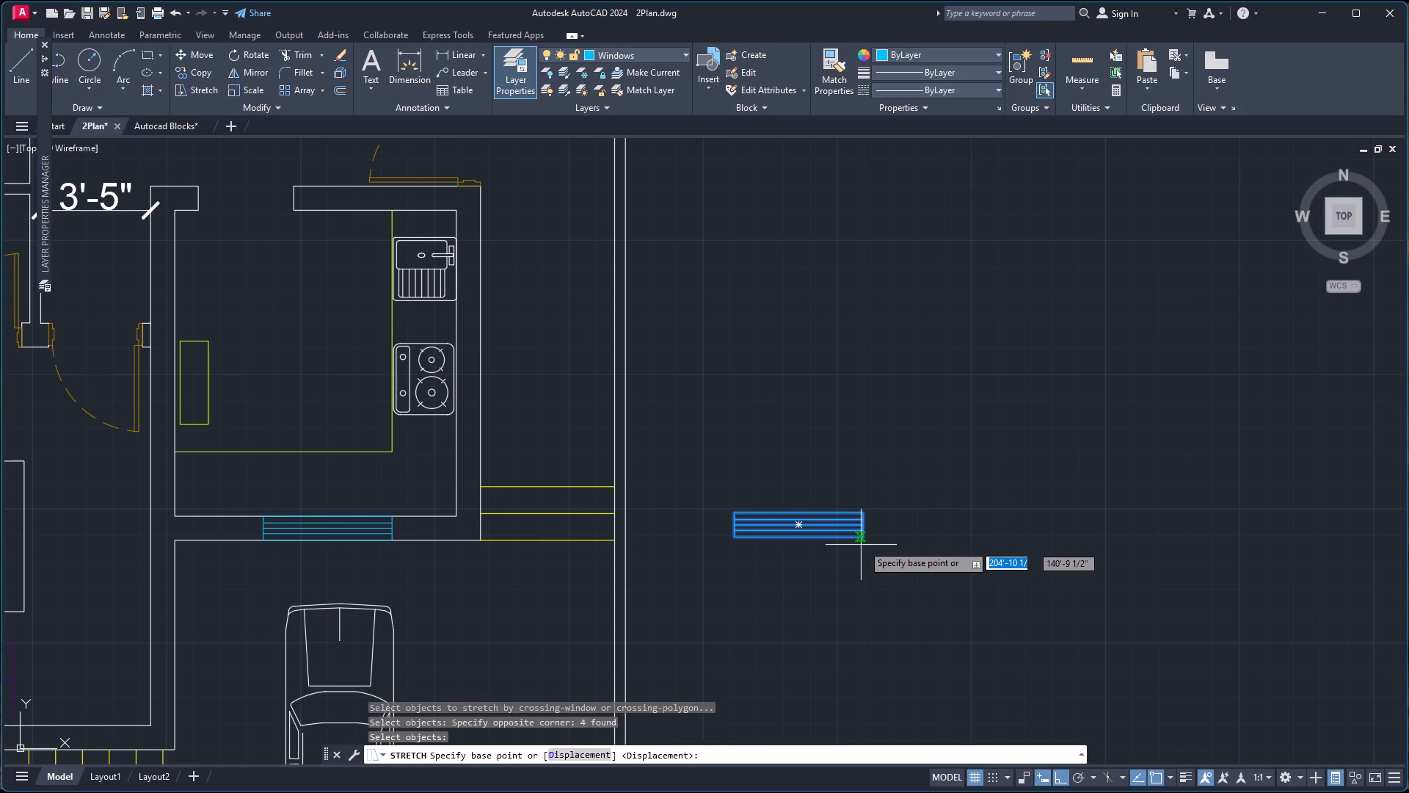
{"action": "left_click", "coordinate": [862, 535]}
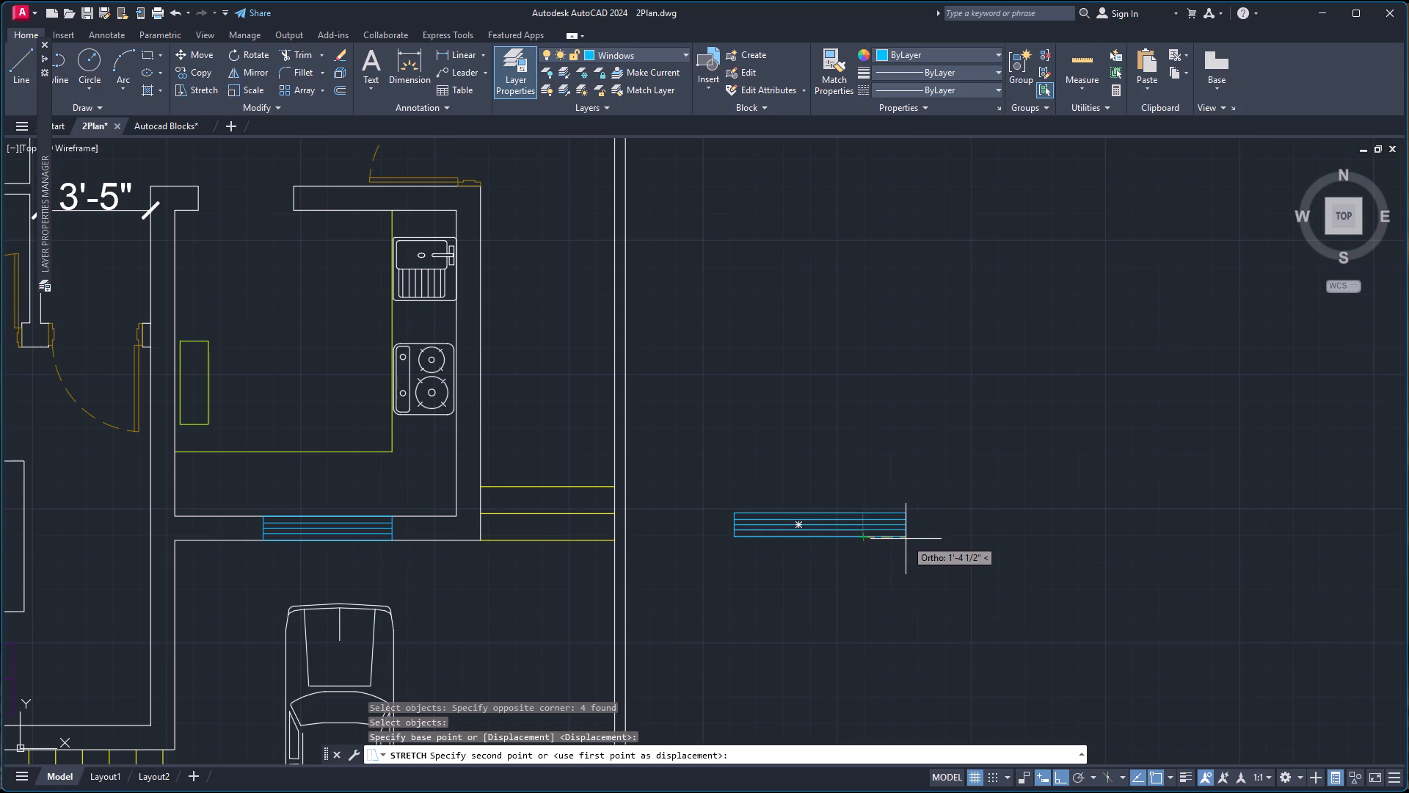
{"action": "type", "text": "1'"}
{"action": "key", "text": "Return"}
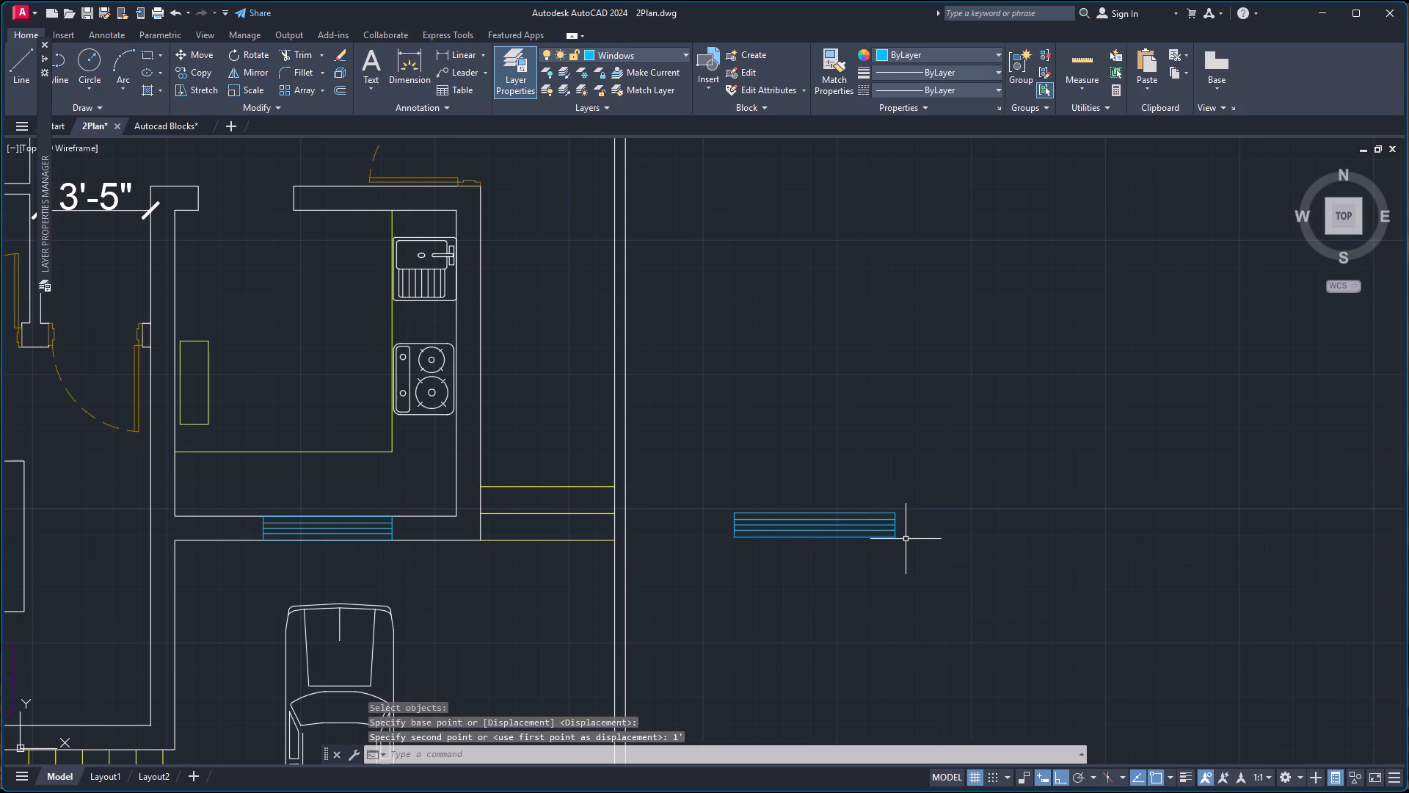
Copy the spare horizontal window group by its bottom midpoint onto the living room's outer wall behind the upper sofa.
{"action": "scroll", "coordinate": [860, 464], "scroll_direction": "down", "scroll_amount": 1}
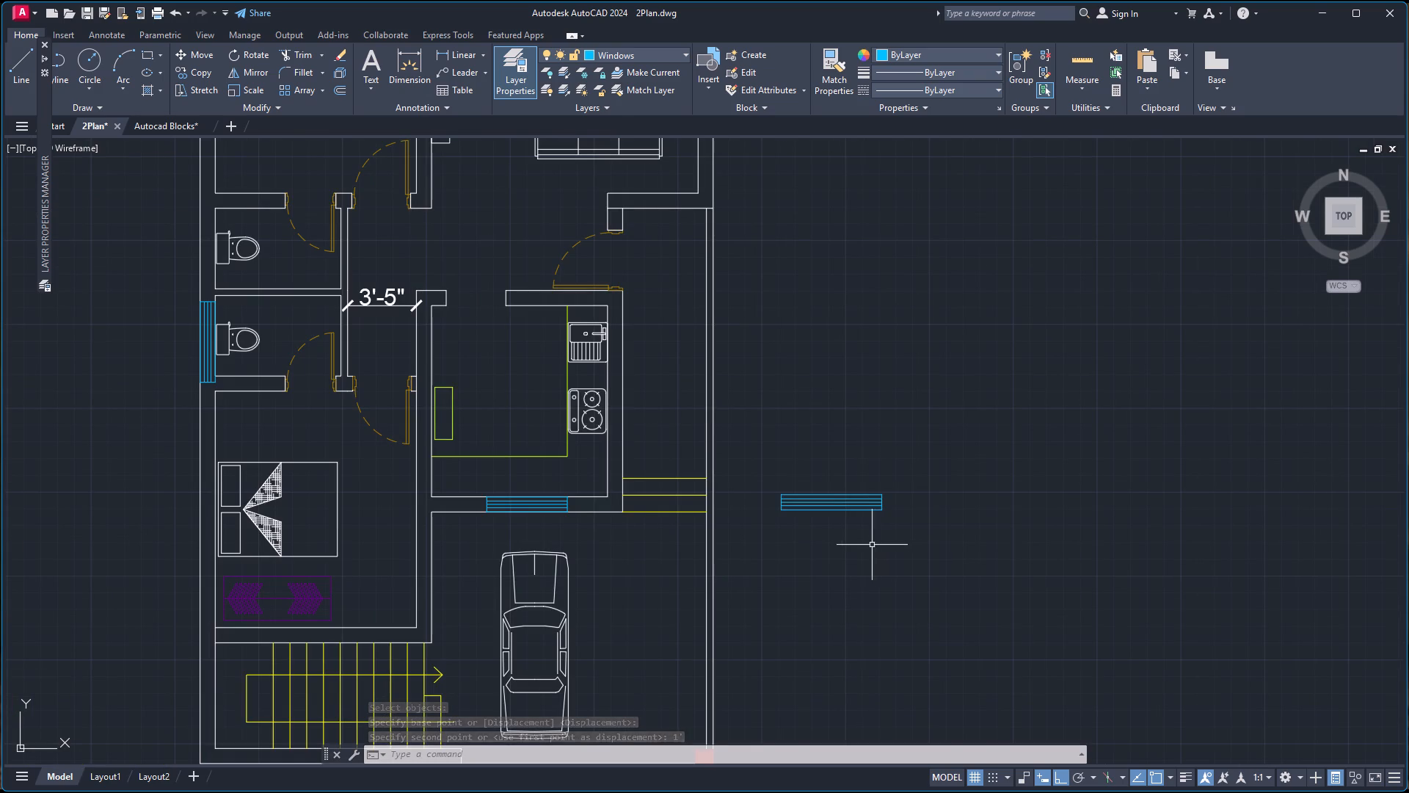
{"action": "left_click", "coordinate": [760, 477]}
{"action": "left_click", "coordinate": [914, 541]}
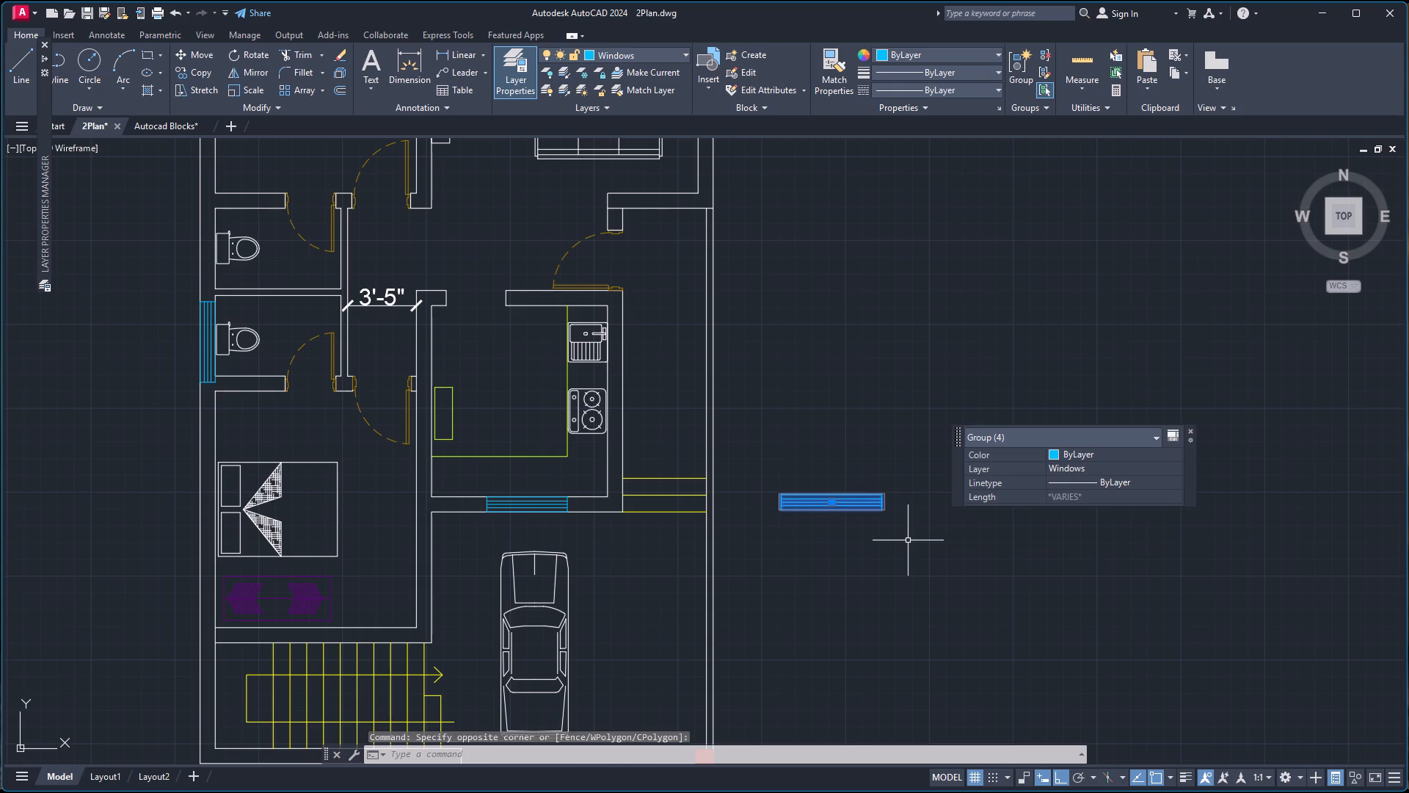
{"action": "type", "text": "co"}
{"action": "key", "text": "Return"}
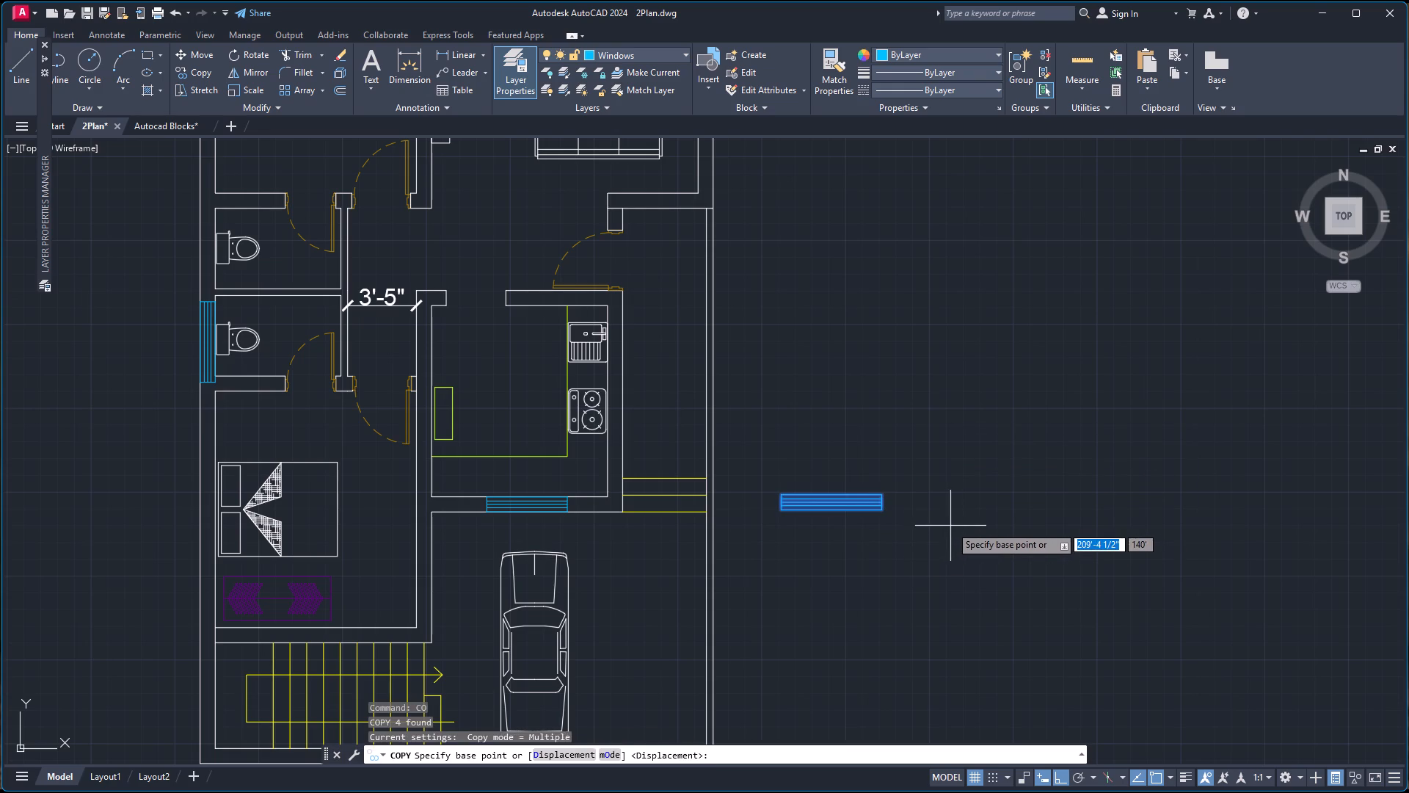
{"action": "scroll", "coordinate": [941, 532], "scroll_direction": "down", "scroll_amount": 2}
{"action": "scroll", "coordinate": [922, 473], "scroll_direction": "up", "scroll_amount": 3}
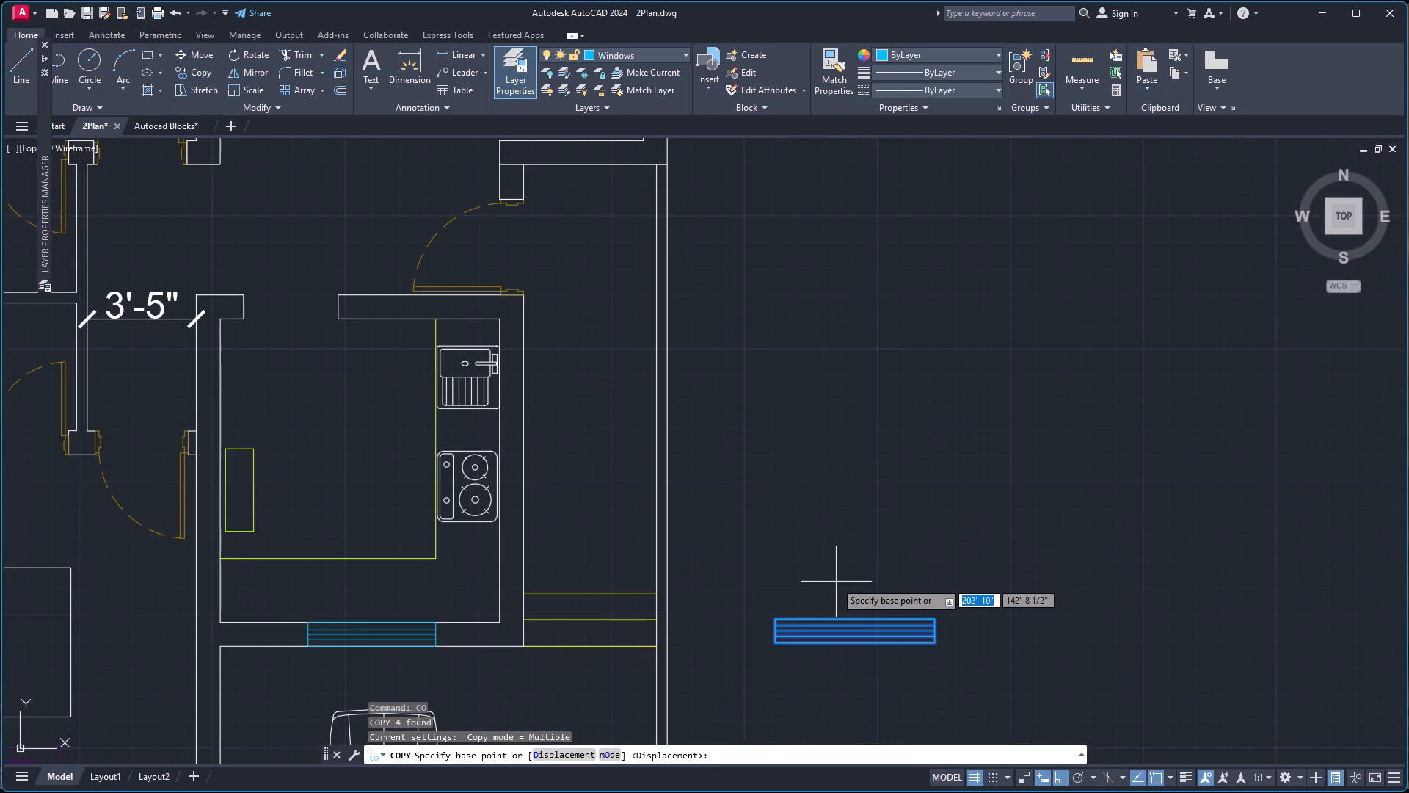
{"action": "scroll", "coordinate": [834, 583], "scroll_direction": "down", "scroll_amount": 1}
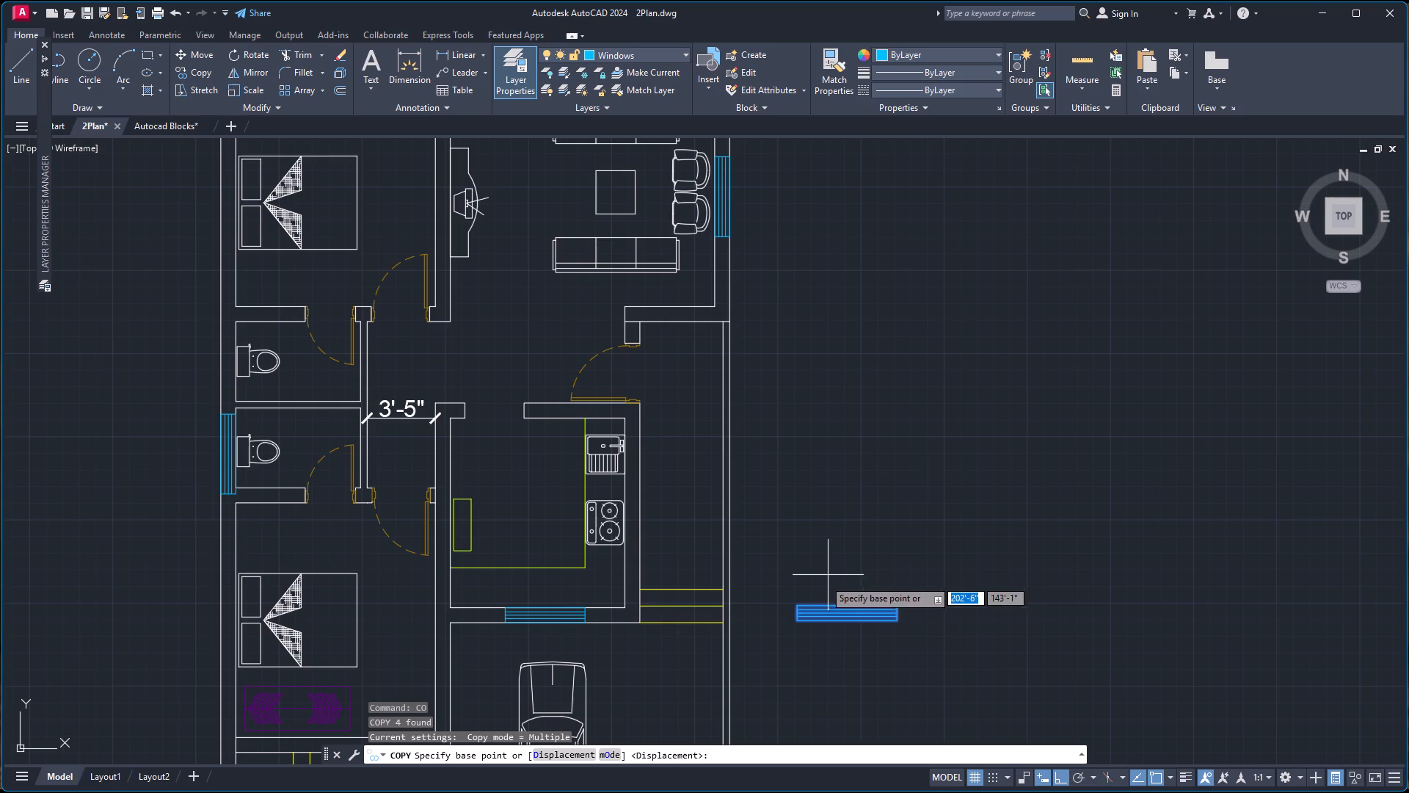
{"action": "left_click", "coordinate": [847, 621]}
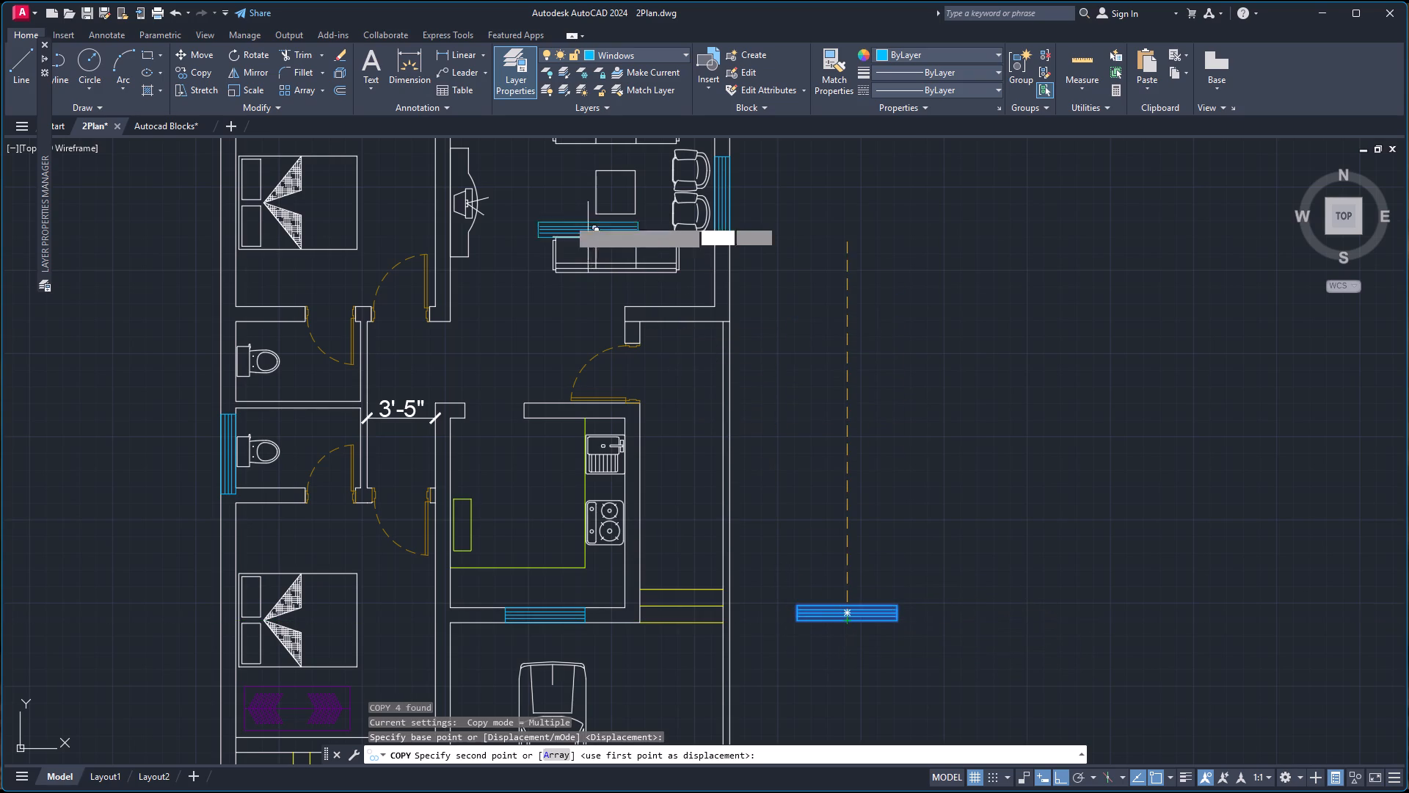
{"action": "scroll", "coordinate": [565, 217], "scroll_direction": "down", "scroll_amount": 4}
{"action": "scroll", "coordinate": [562, 195], "scroll_direction": "up", "scroll_amount": 4}
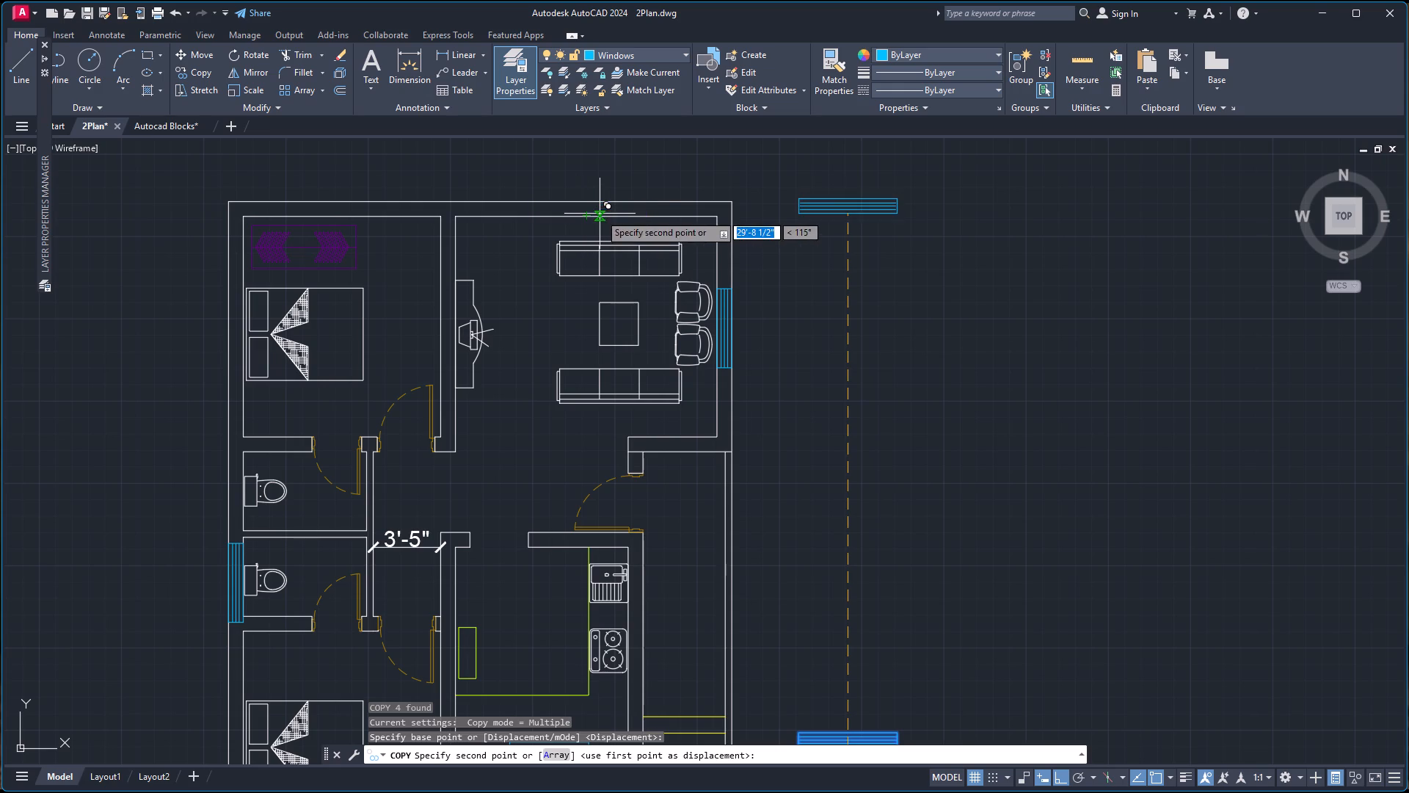
{"action": "left_click", "coordinate": [620, 217]}
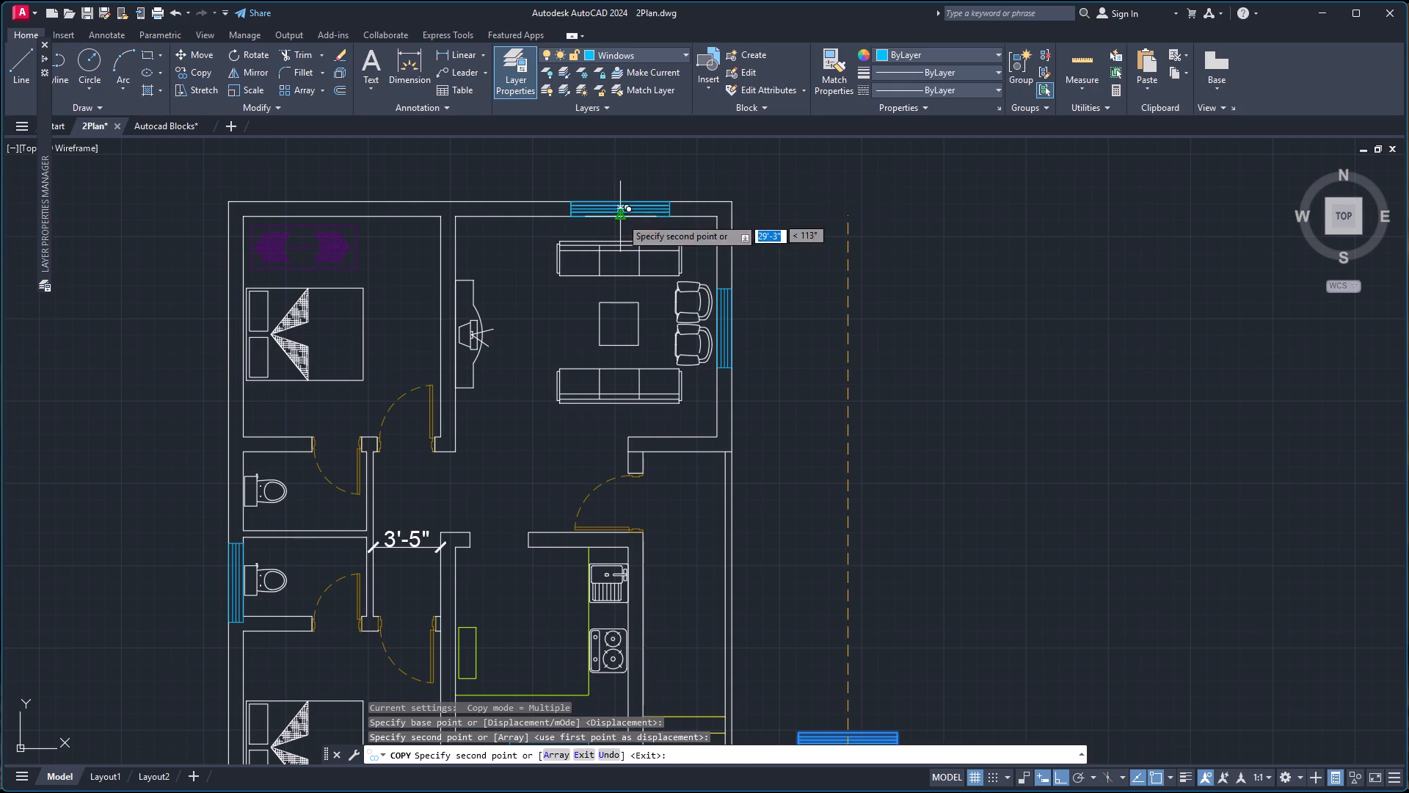
{"action": "key", "text": "Escape"}
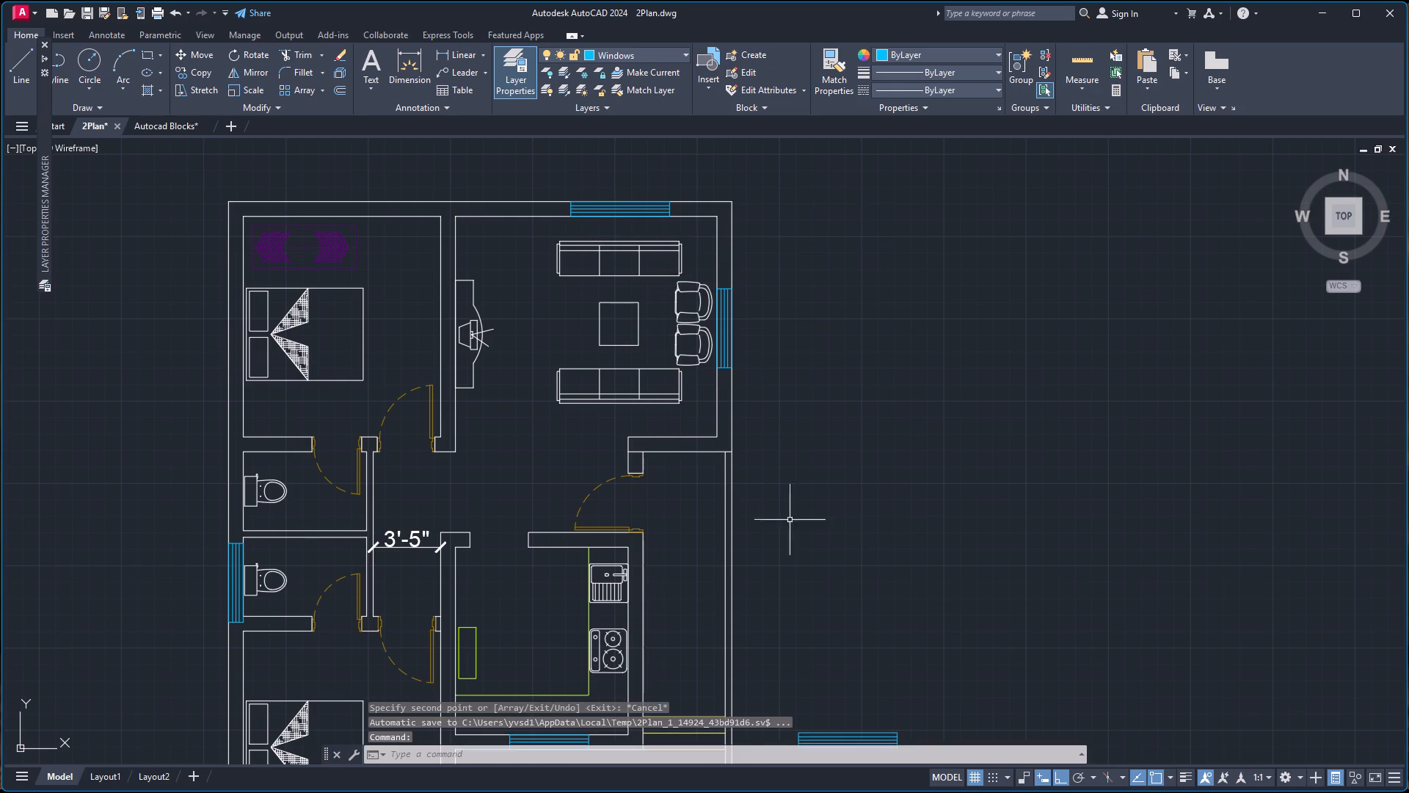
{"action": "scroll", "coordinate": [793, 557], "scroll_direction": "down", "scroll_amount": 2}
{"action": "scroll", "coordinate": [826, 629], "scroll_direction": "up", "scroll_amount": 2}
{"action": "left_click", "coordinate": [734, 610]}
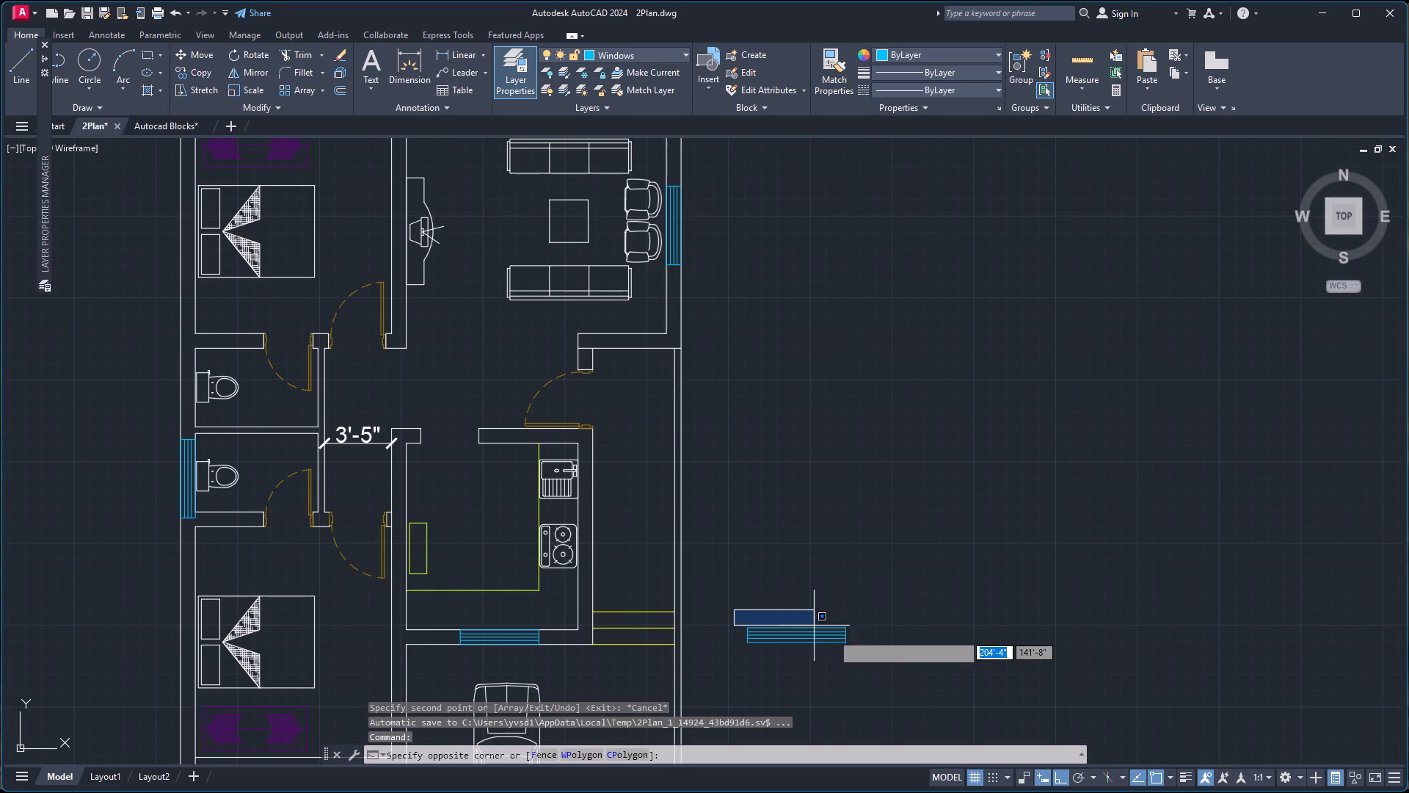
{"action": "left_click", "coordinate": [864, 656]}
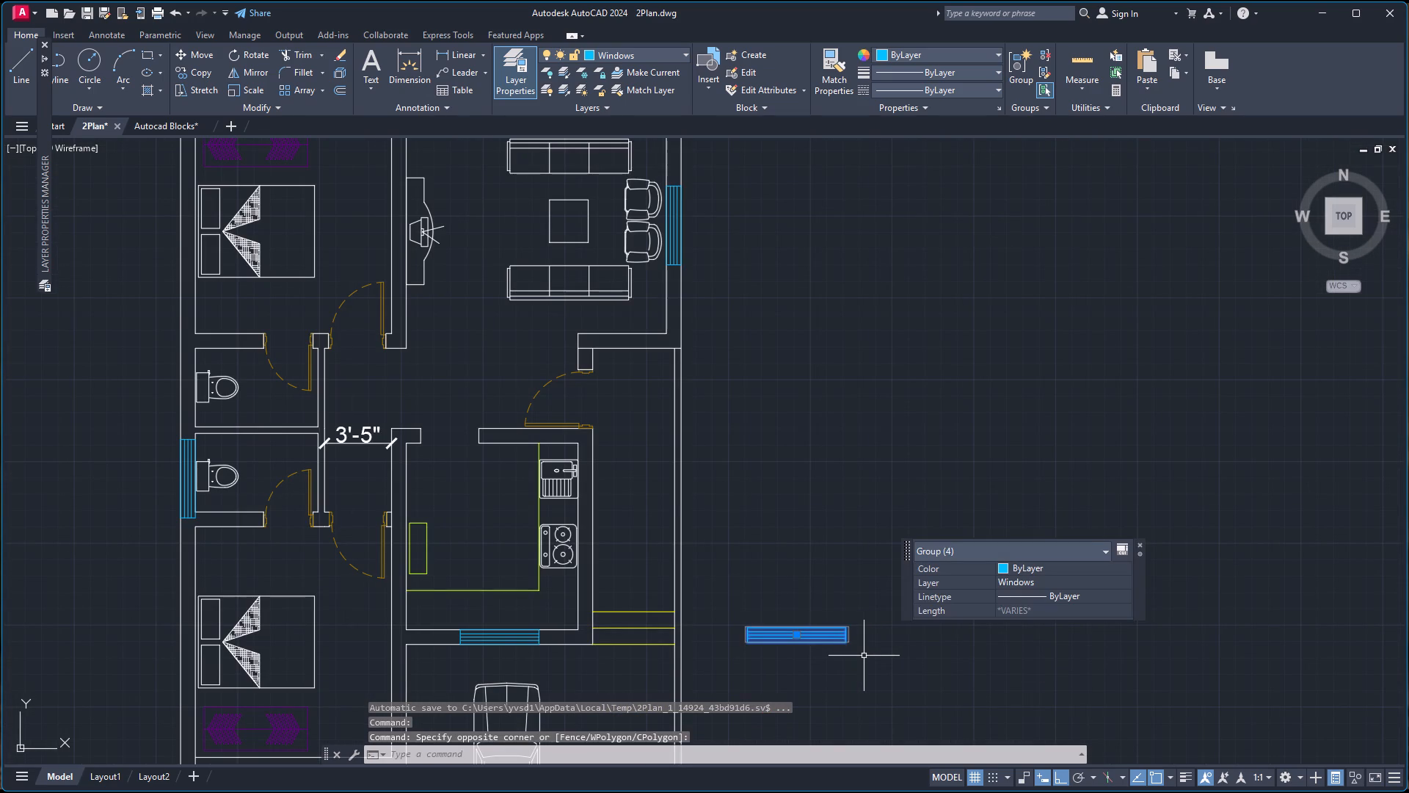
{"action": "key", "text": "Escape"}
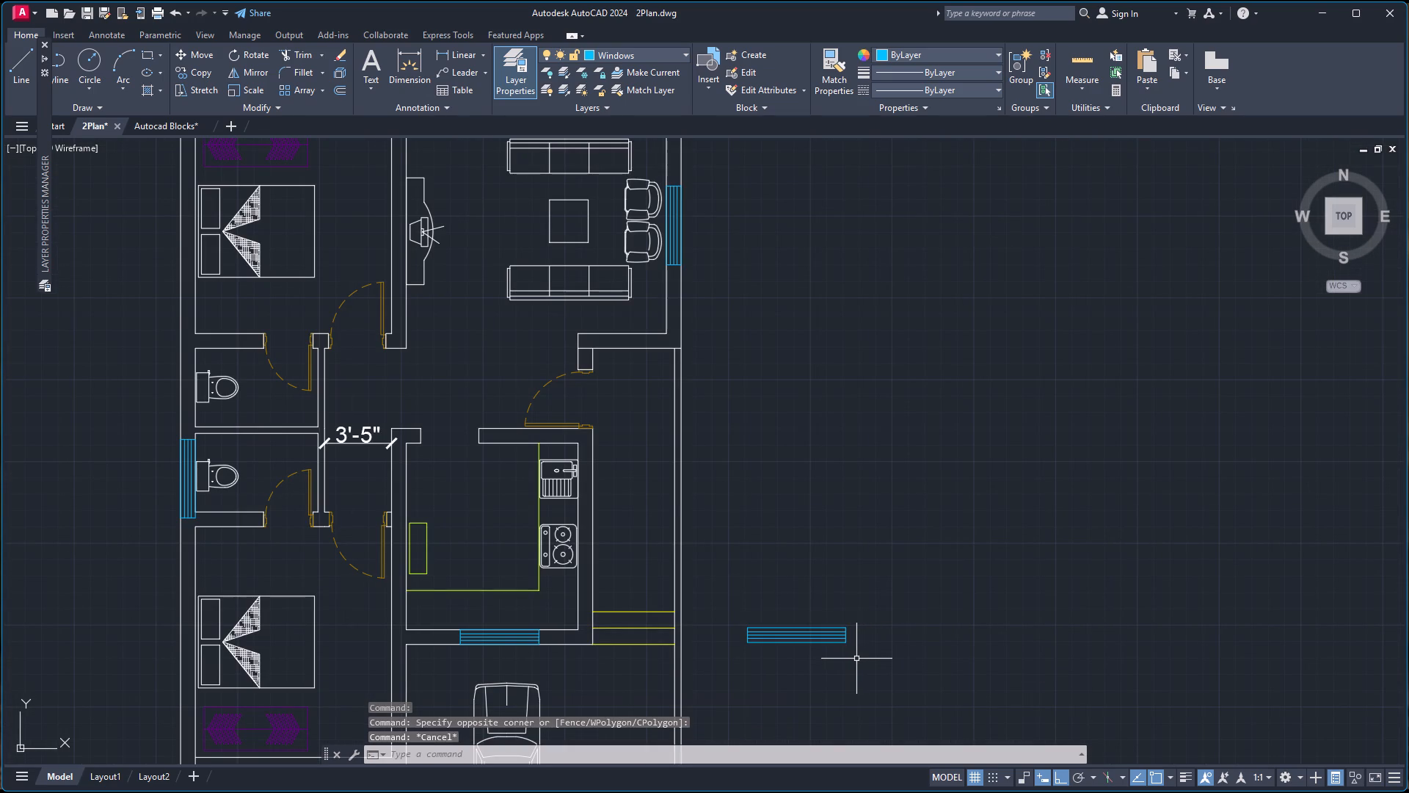
Copy the entrance door above the kitchen by its lower outer corner horizontally about 16' into the empty space beside the plan.
{"action": "scroll", "coordinate": [638, 275], "scroll_direction": "down", "scroll_amount": 2}
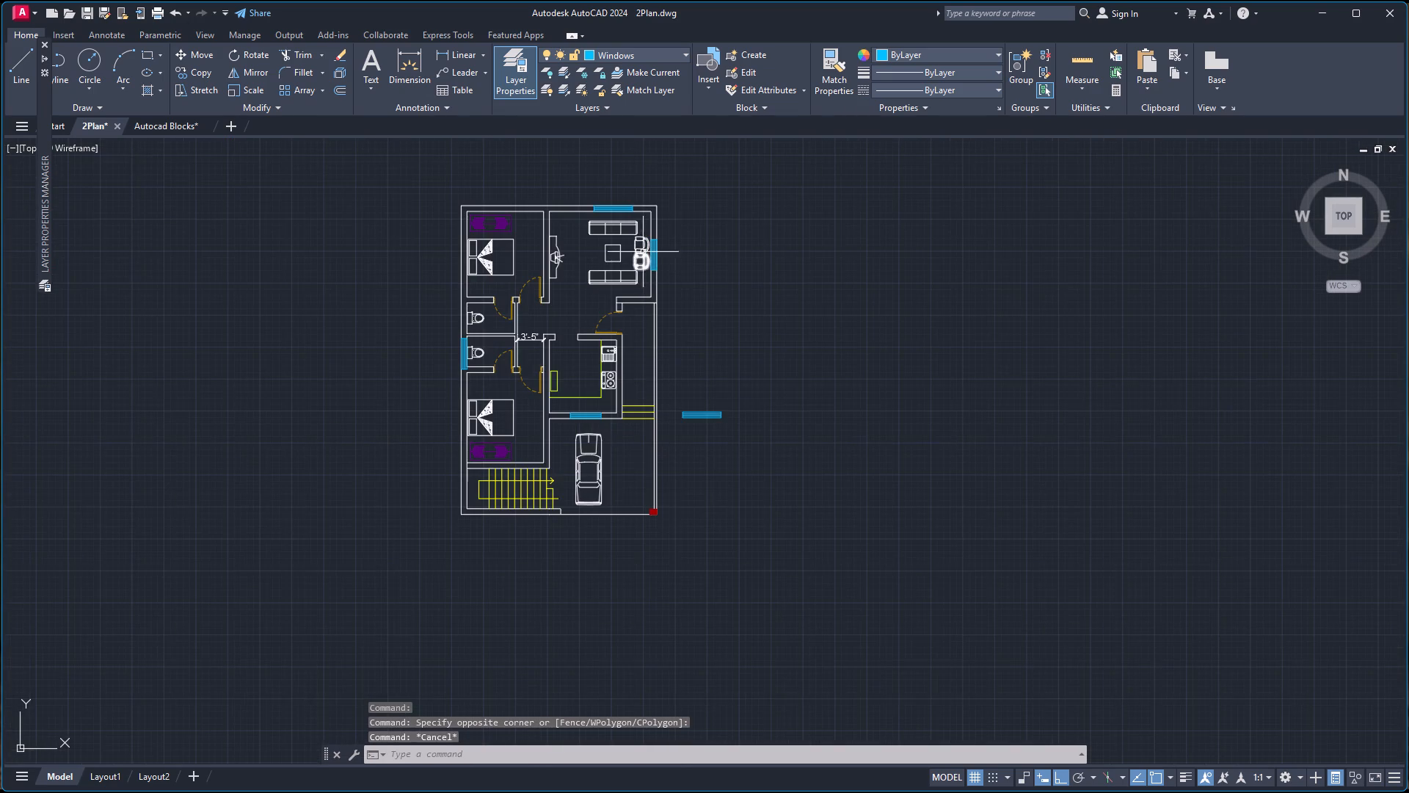
{"action": "scroll", "coordinate": [631, 218], "scroll_direction": "up", "scroll_amount": 2}
{"action": "scroll", "coordinate": [616, 383], "scroll_direction": "down", "scroll_amount": 1}
{"action": "scroll", "coordinate": [614, 405], "scroll_direction": "up", "scroll_amount": 1}
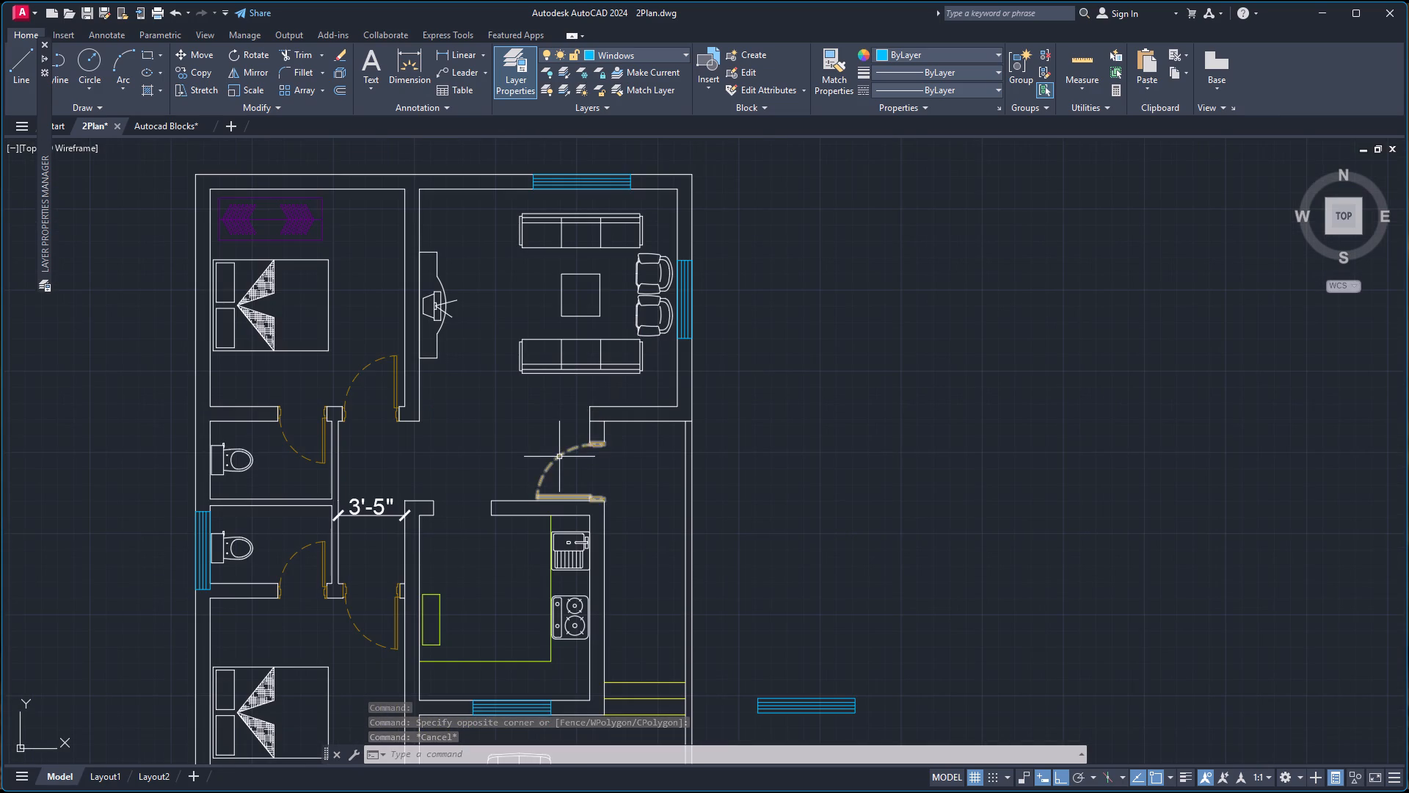
{"action": "left_click", "coordinate": [558, 457]}
{"action": "type", "text": "co"}
{"action": "key", "text": "Return"}
{"action": "scroll", "coordinate": [638, 466], "scroll_direction": "up", "scroll_amount": 1}
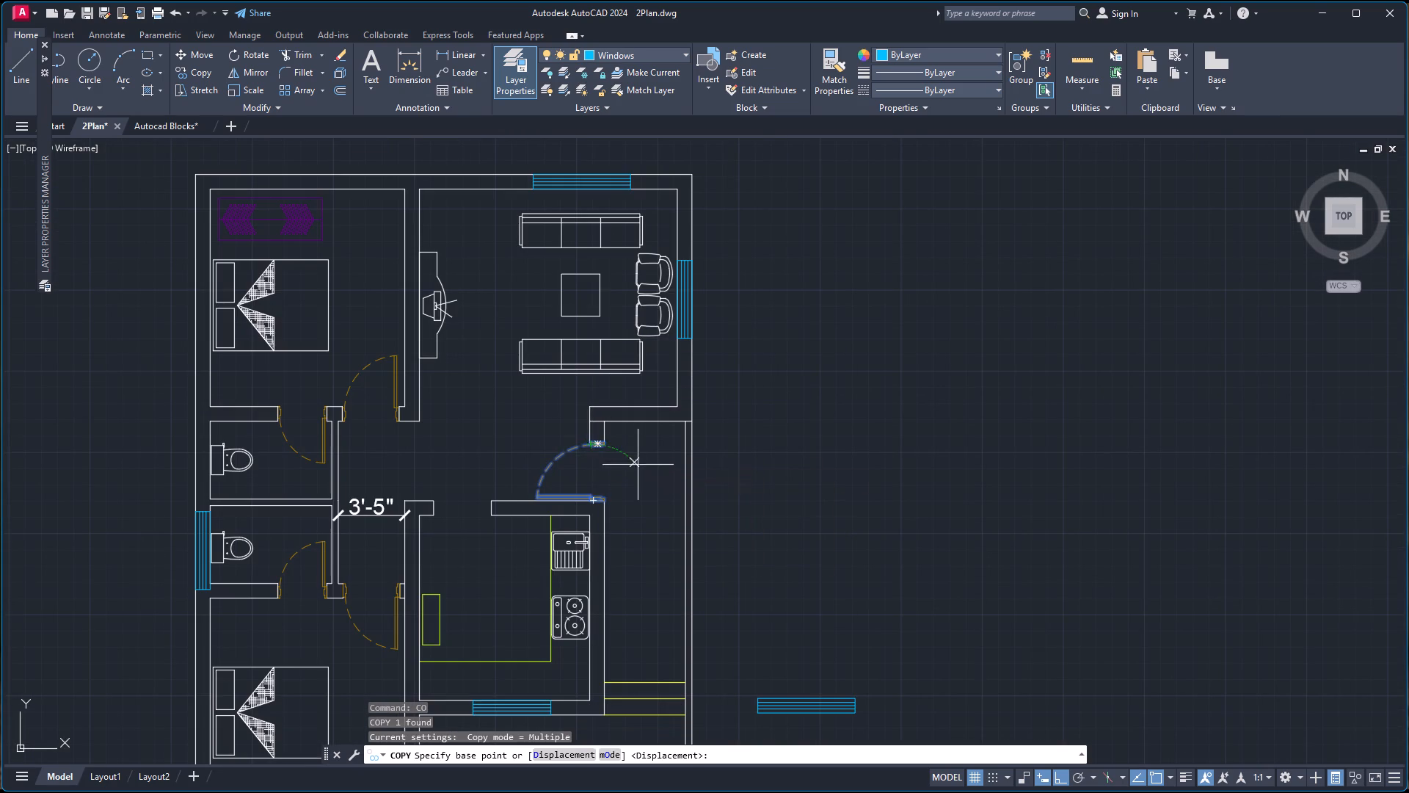
{"action": "scroll", "coordinate": [636, 476], "scroll_direction": "up", "scroll_amount": 3}
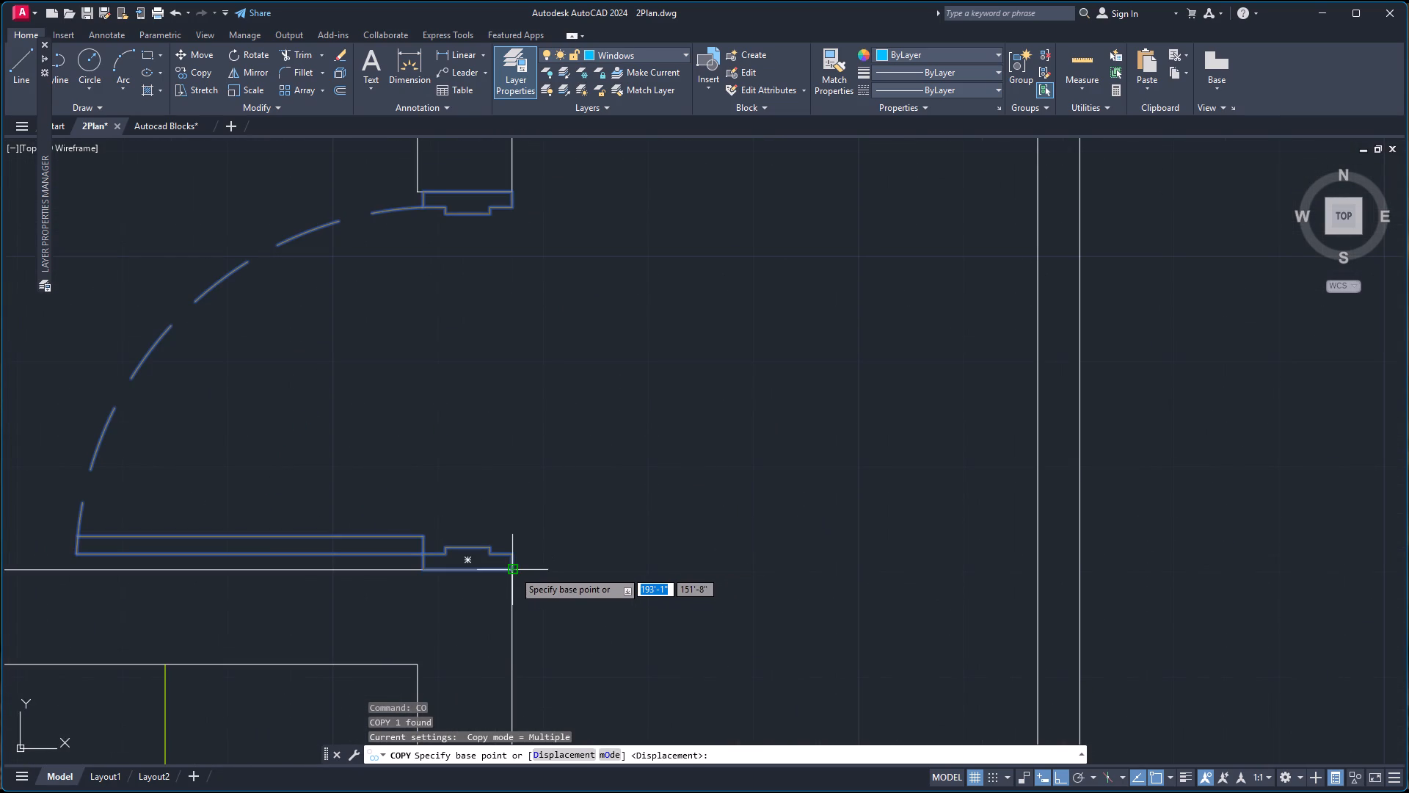
{"action": "left_click", "coordinate": [514, 571]}
{"action": "scroll", "coordinate": [428, 476], "scroll_direction": "down", "scroll_amount": 5}
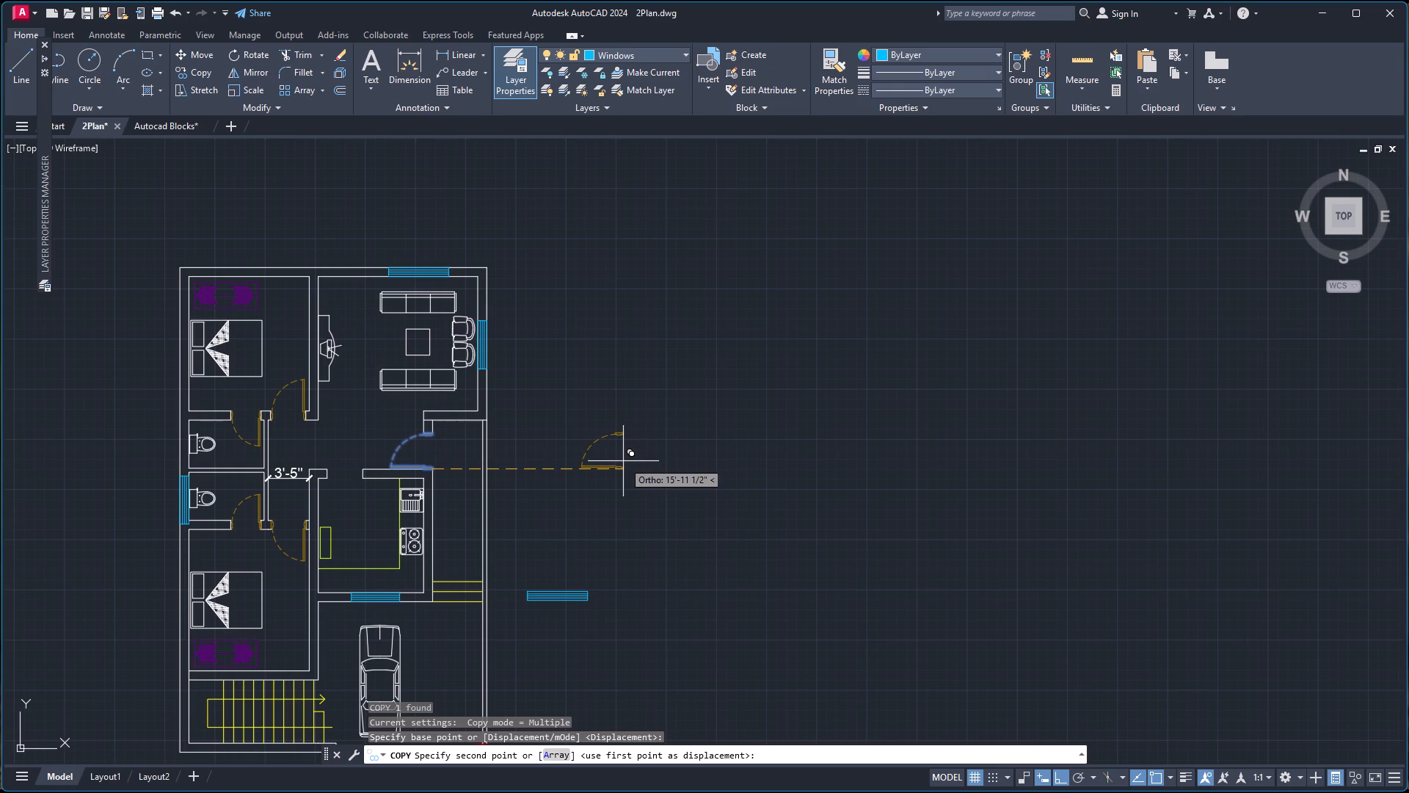
{"action": "left_click", "coordinate": [623, 461]}
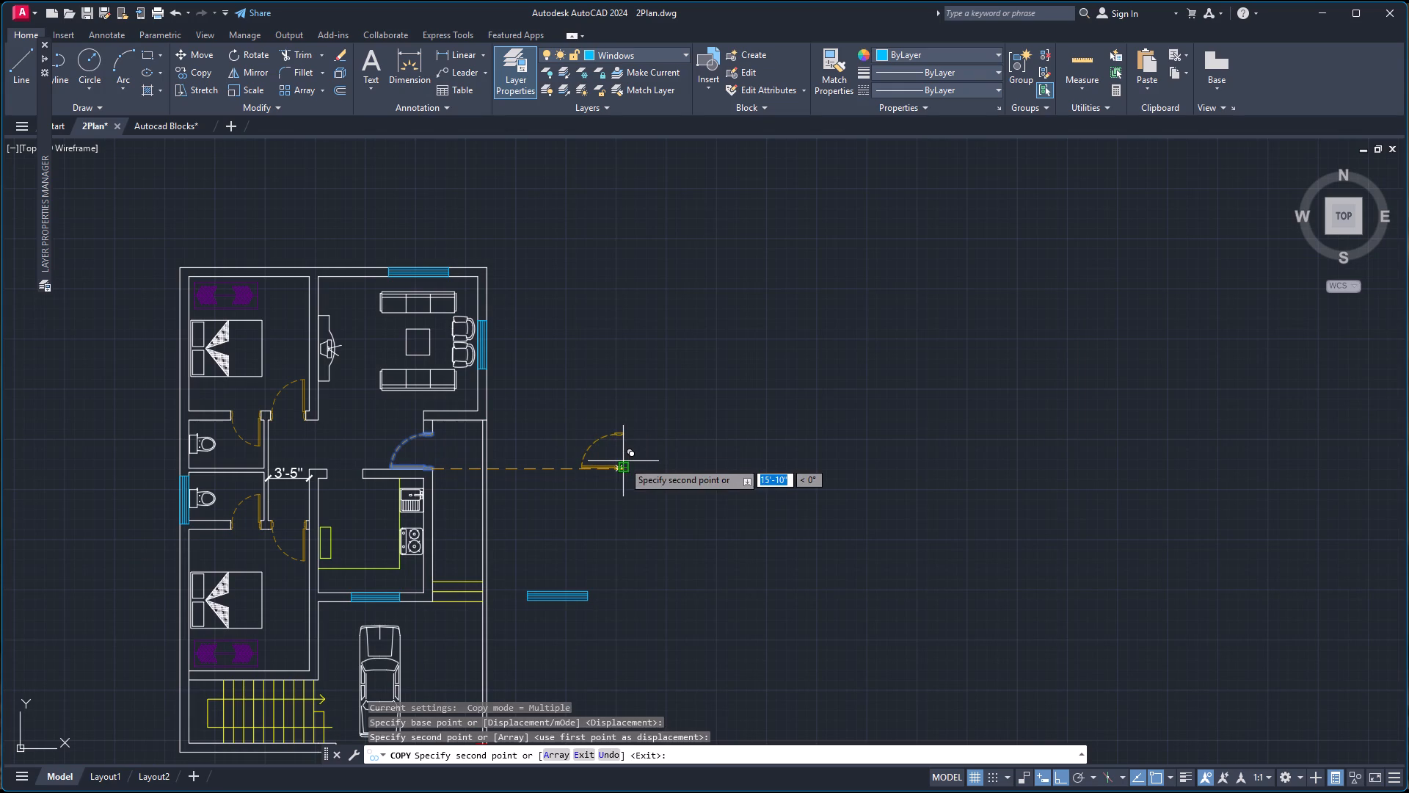
{"action": "key", "text": "Escape"}
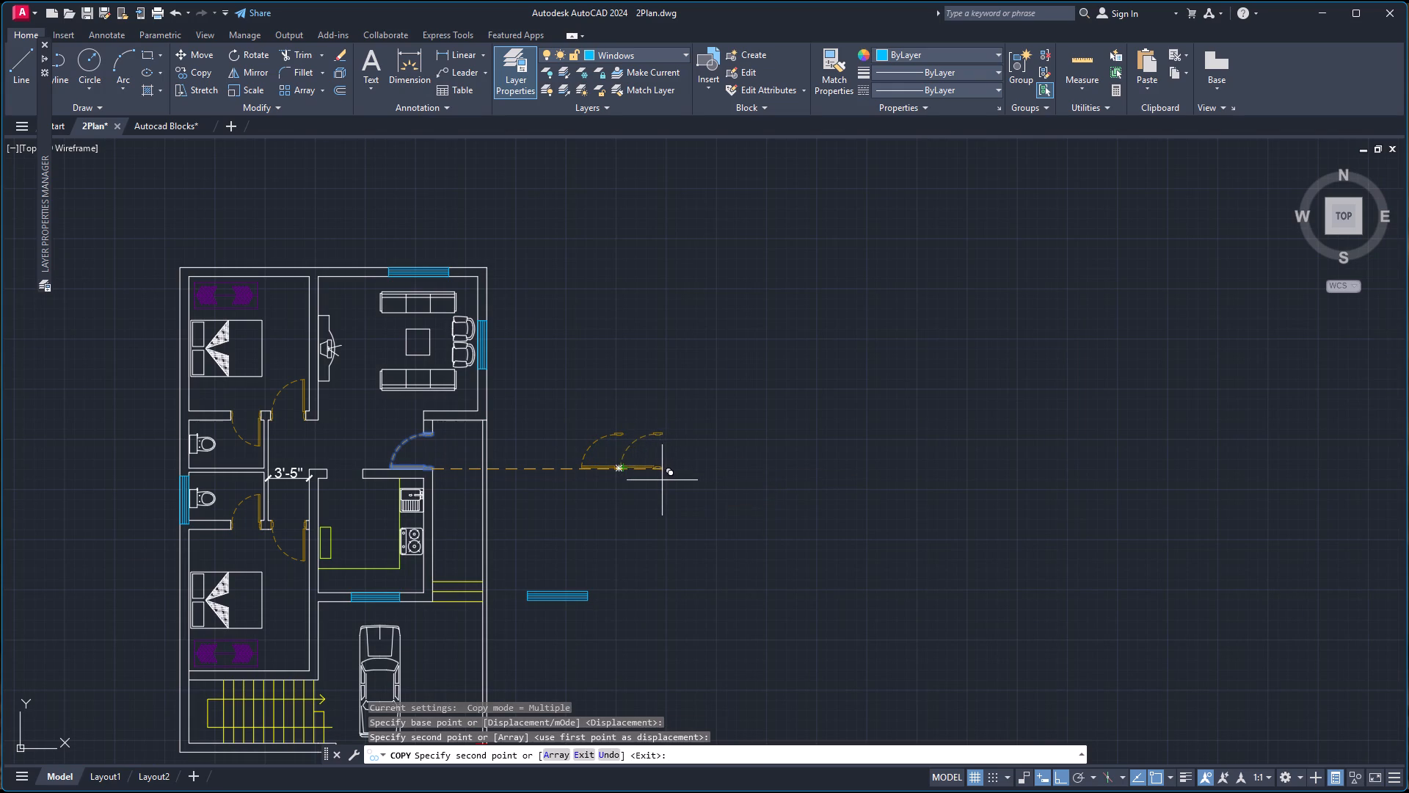
Mirror the copied door across a vertical line beside it, keeping the source door.
{"action": "left_click", "coordinate": [567, 410]}
{"action": "left_click", "coordinate": [644, 507]}
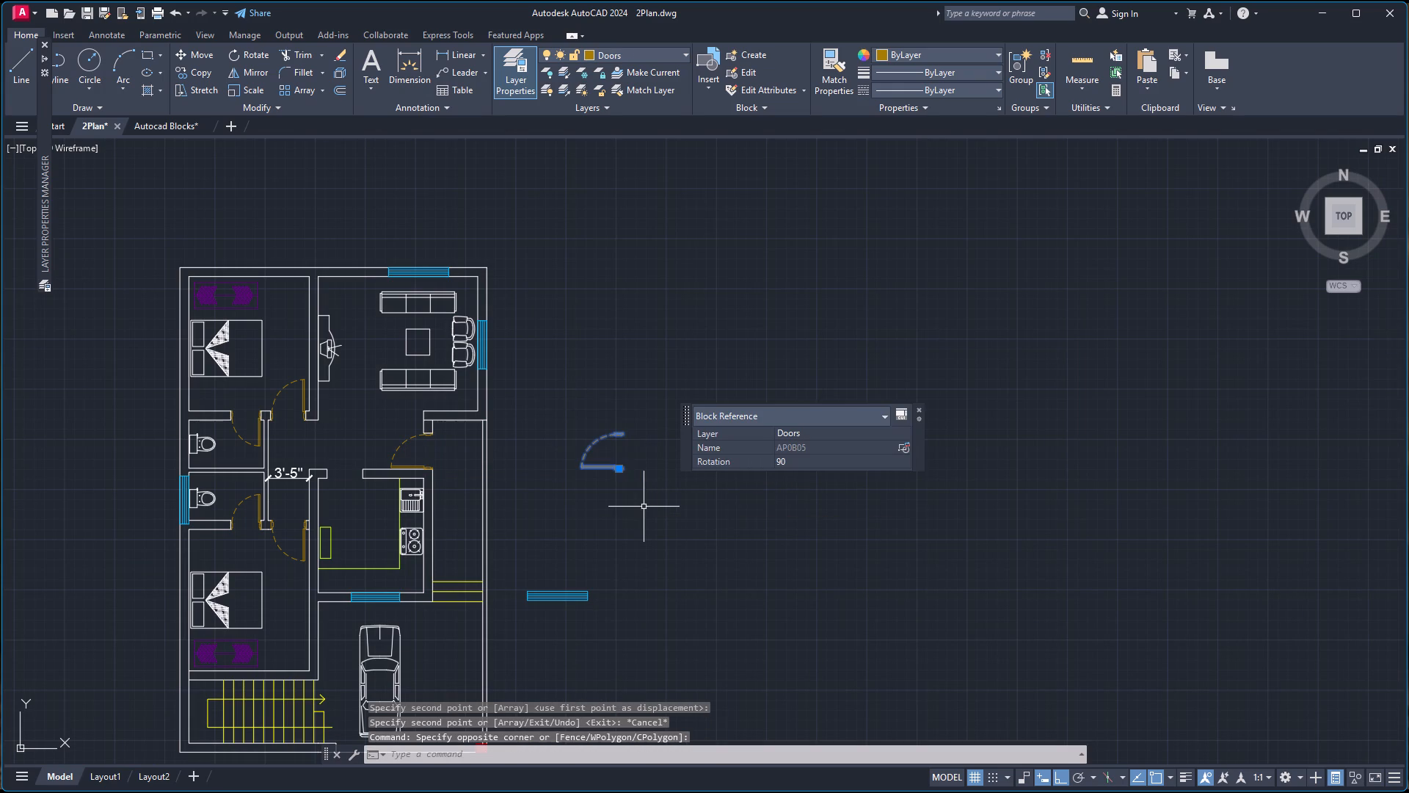
{"action": "type", "text": "mi"}
{"action": "key", "text": "Return"}
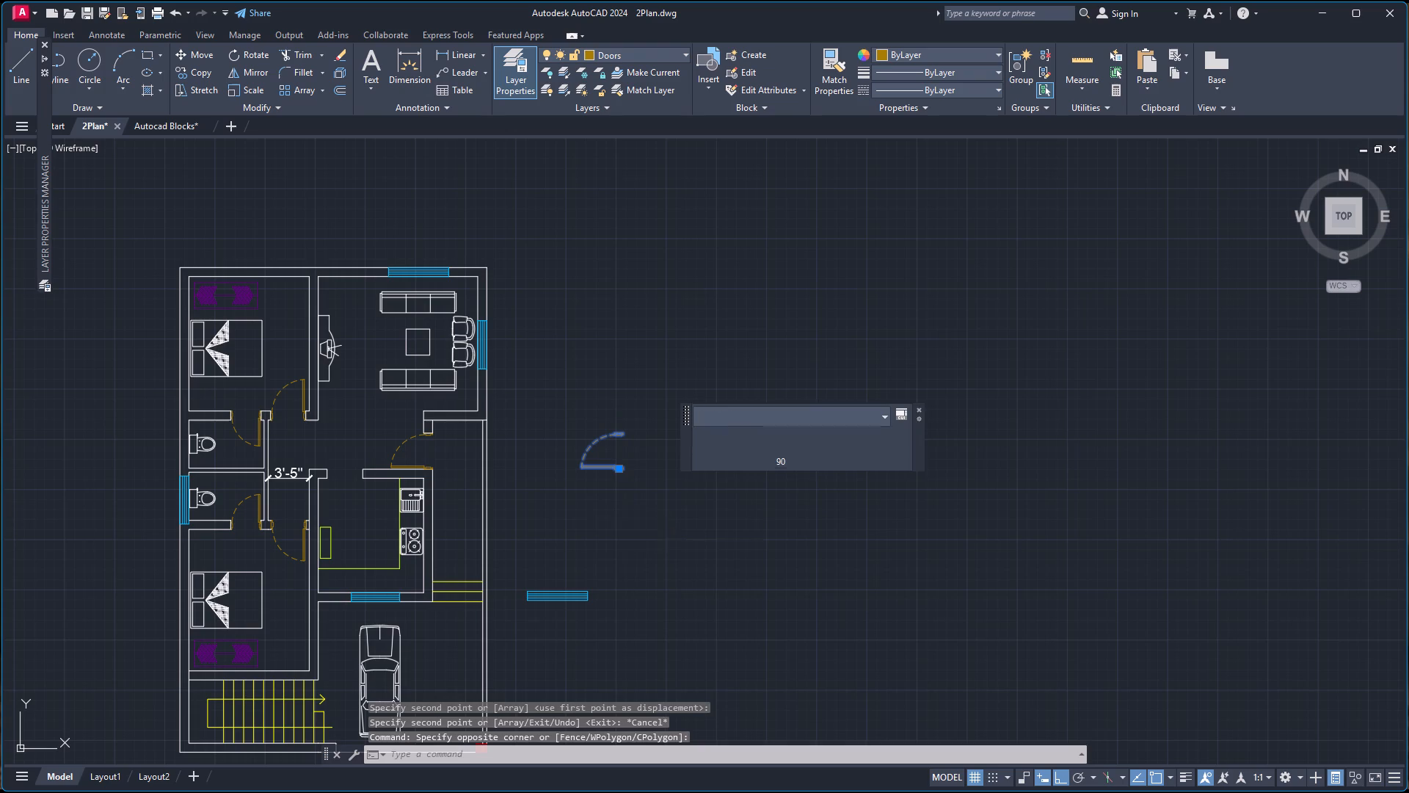
{"action": "left_click", "coordinate": [651, 477]}
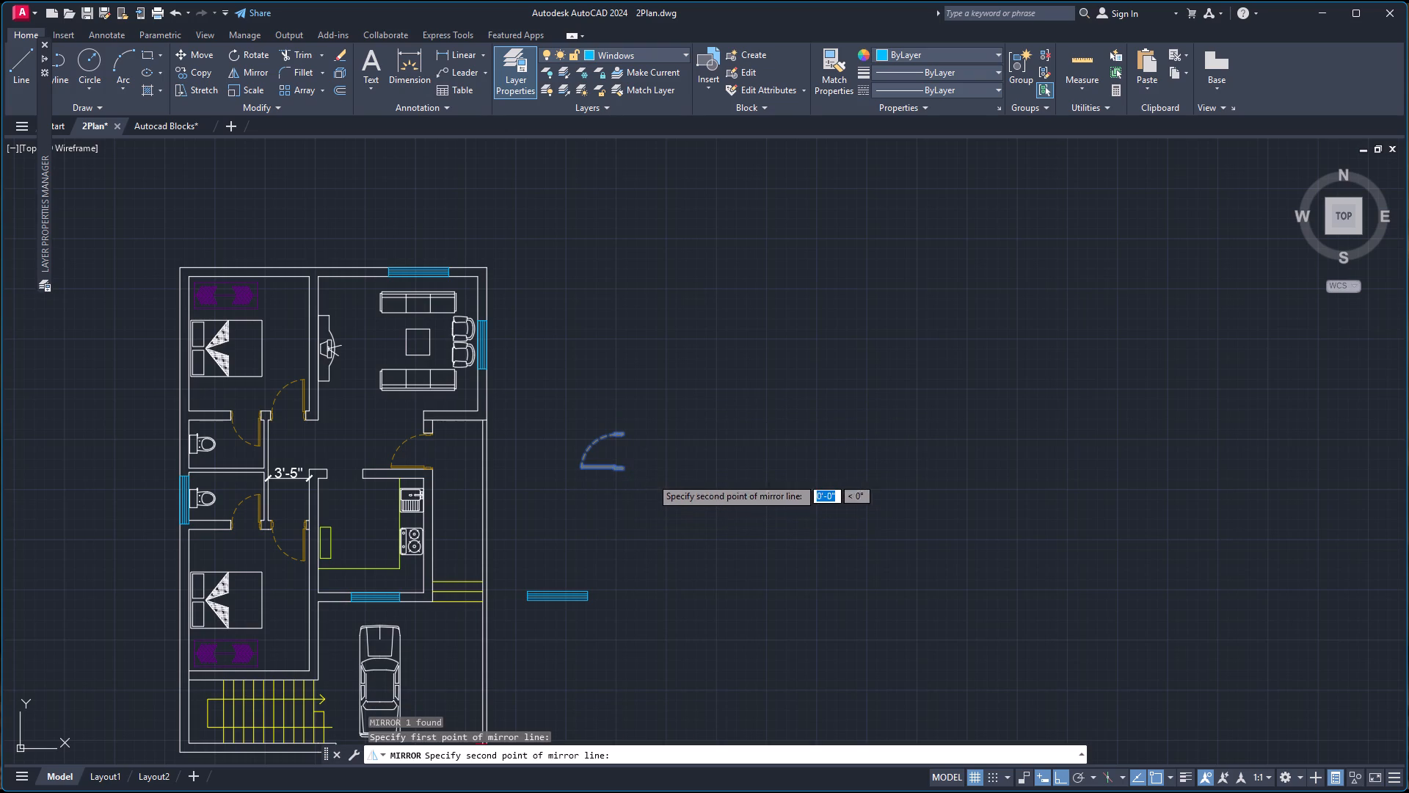
{"action": "left_click", "coordinate": [653, 416]}
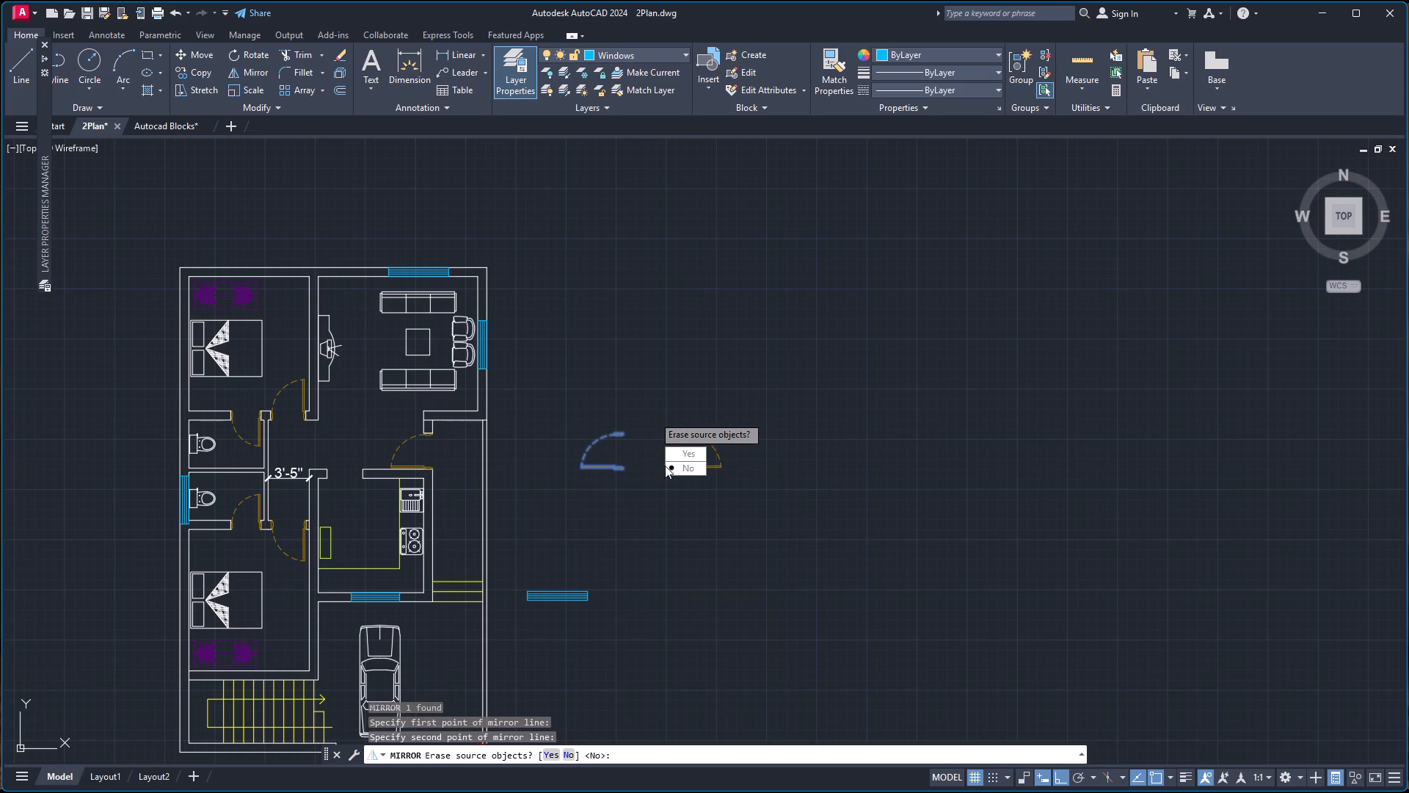
{"action": "left_click_drag", "start_coordinate": [680, 472], "coordinate": [653, 416]}
Rotate the mirrored door by 270° about its lower-left frame corner so its leaf points downward.
{"action": "left_click", "coordinate": [668, 421]}
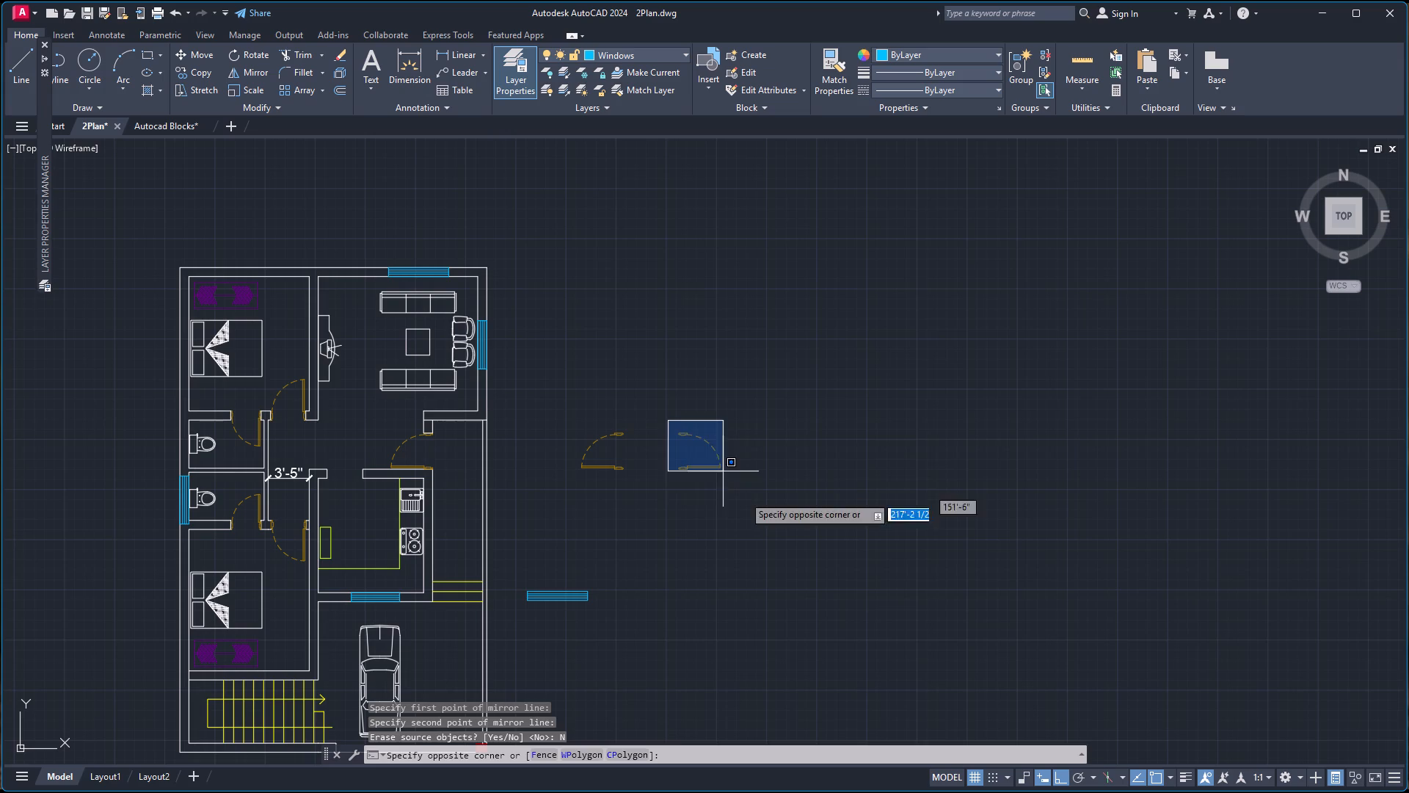
{"action": "left_click", "coordinate": [747, 506]}
{"action": "key", "text": "r"}
{"action": "key", "text": "o"}
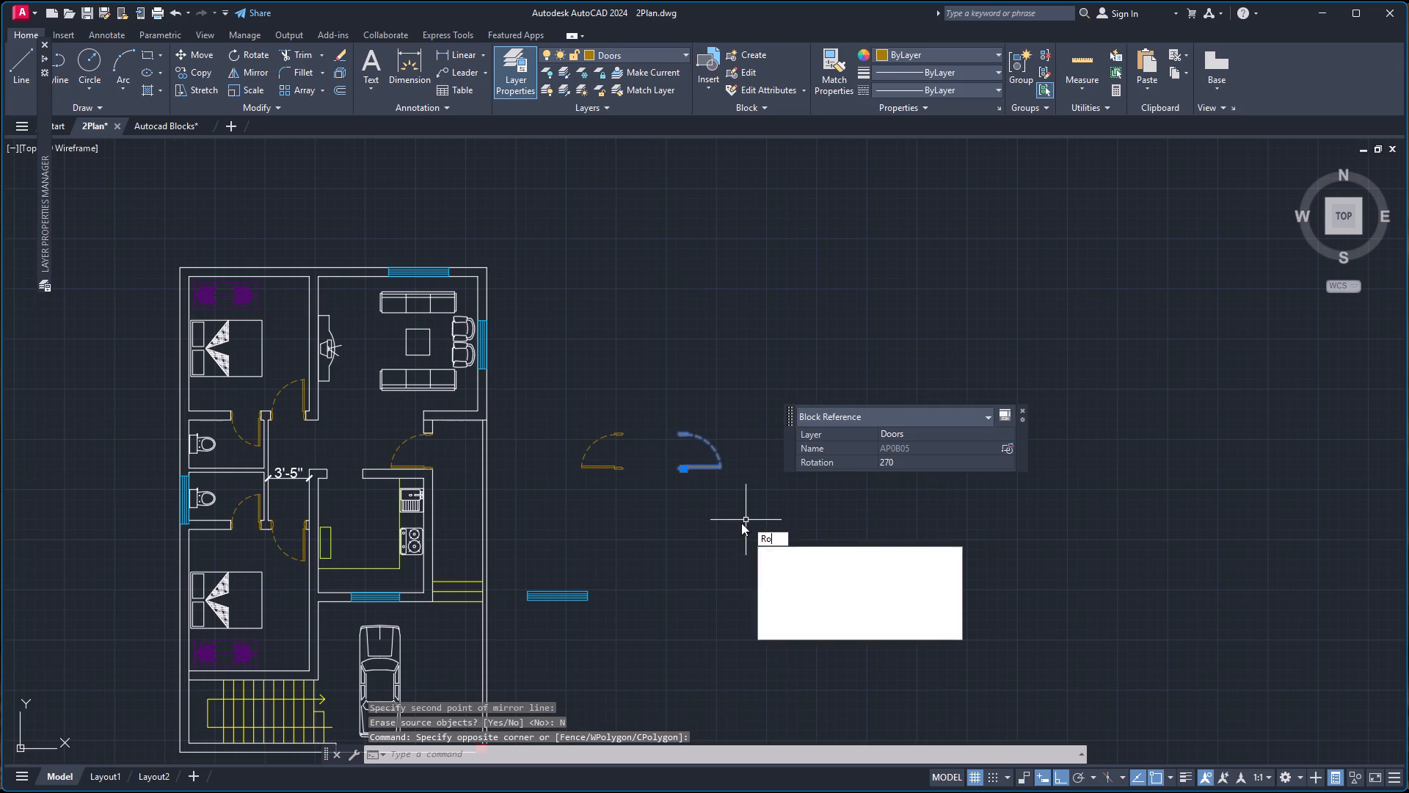
{"action": "key", "text": "Return"}
{"action": "scroll", "coordinate": [681, 492], "scroll_direction": "up", "scroll_amount": 4}
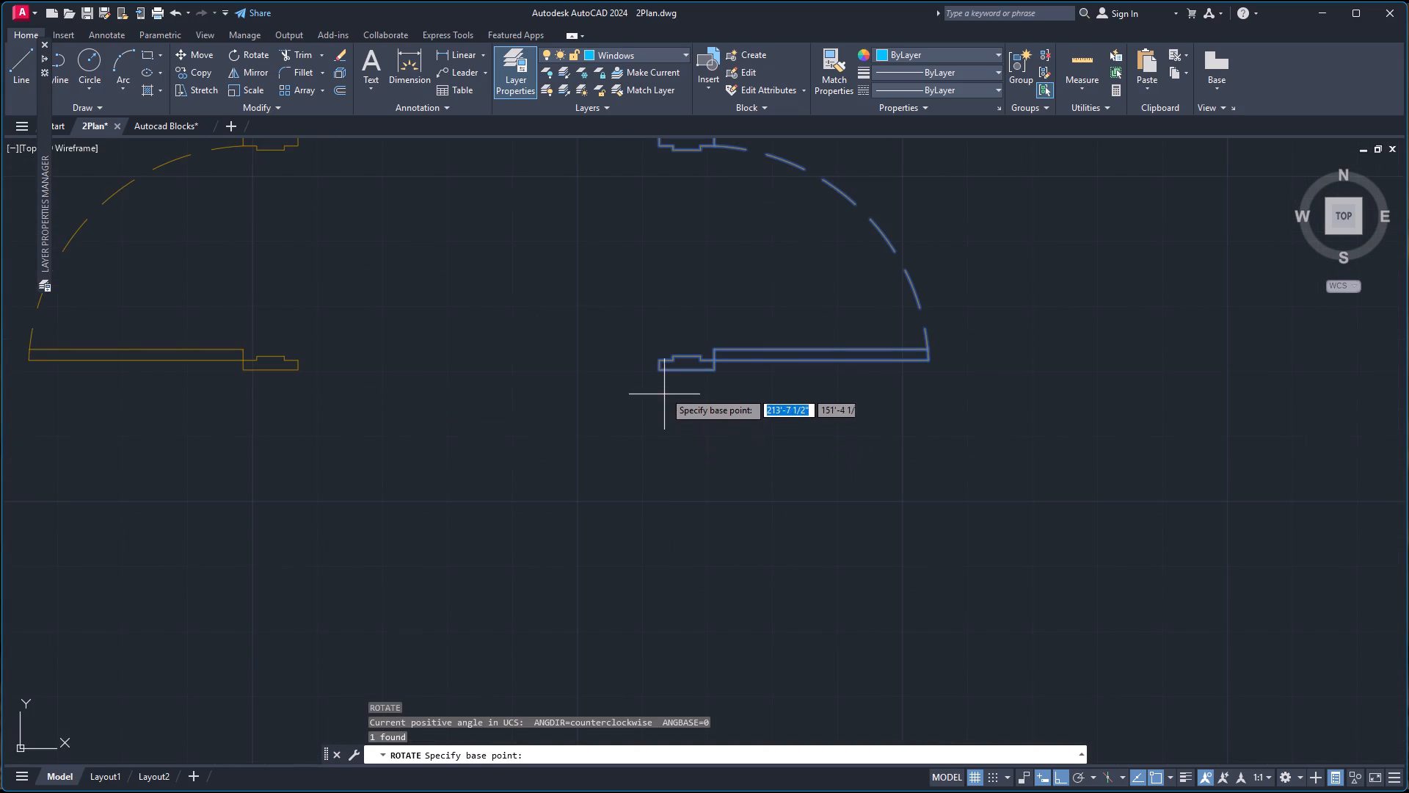
{"action": "left_click", "coordinate": [660, 371]}
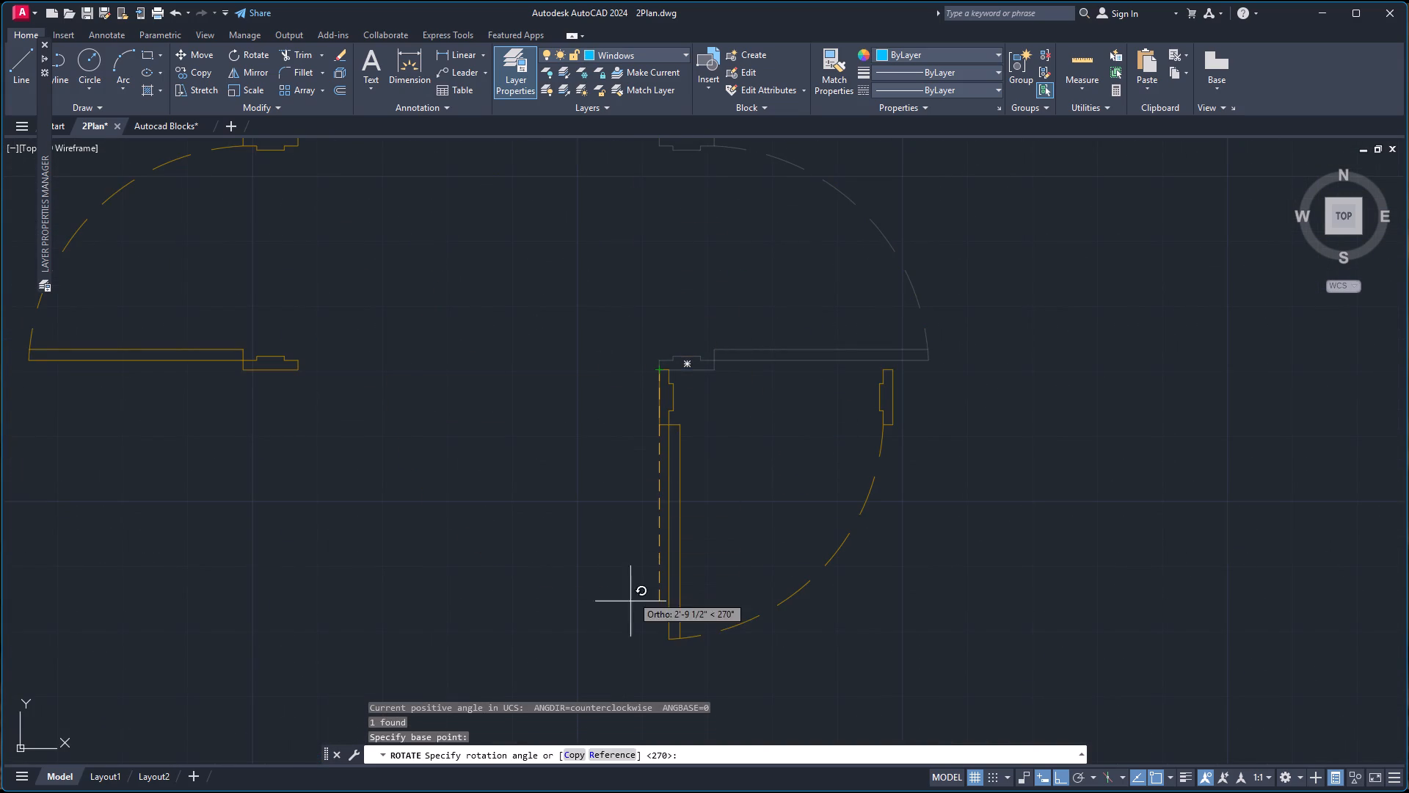
{"action": "left_click", "coordinate": [623, 627]}
Delete the unmirrored door copy in the empty space beside the plan.
{"action": "scroll", "coordinate": [368, 218], "scroll_direction": "down", "scroll_amount": 3}
{"action": "scroll", "coordinate": [342, 198], "scroll_direction": "up", "scroll_amount": 1}
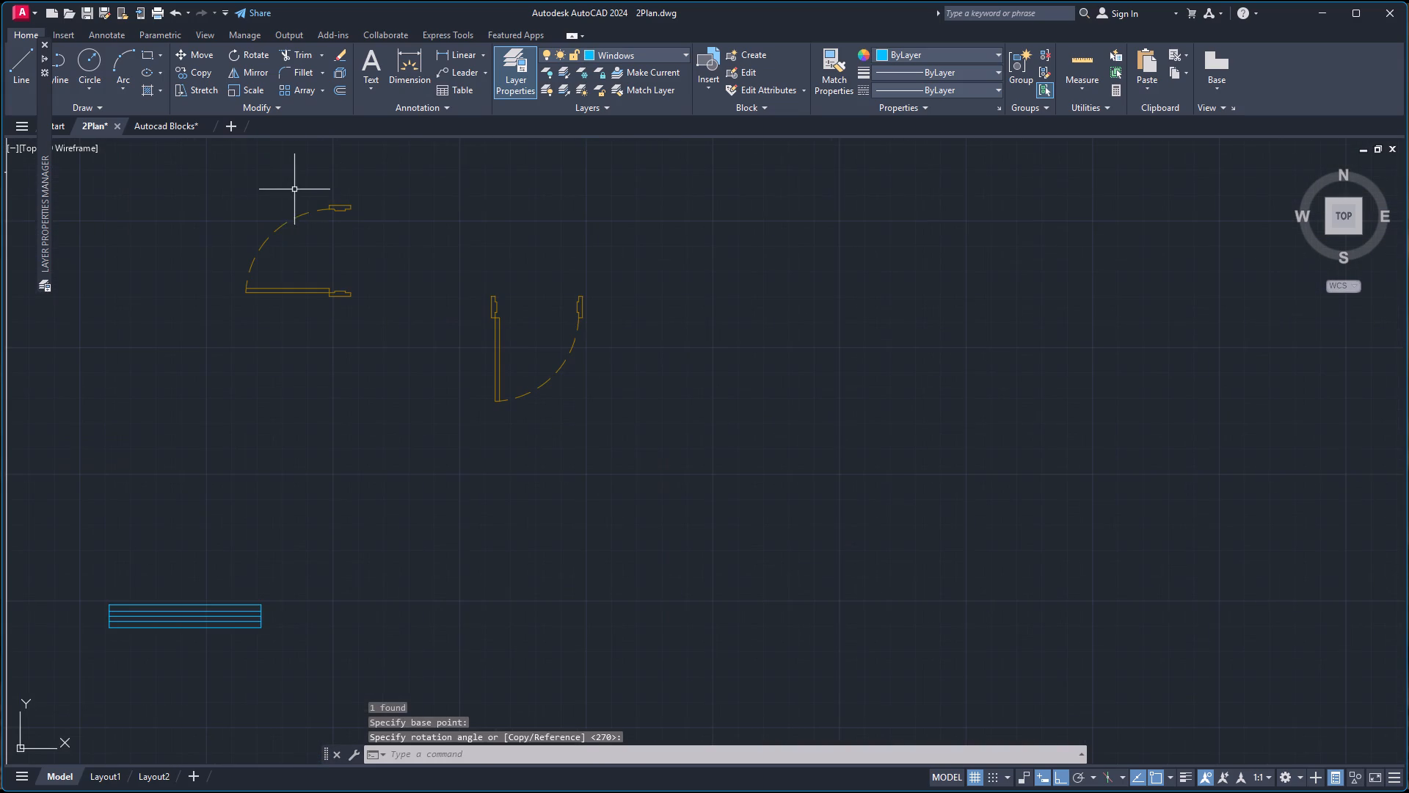
{"action": "left_click", "coordinate": [212, 200]}
{"action": "left_click", "coordinate": [386, 379]}
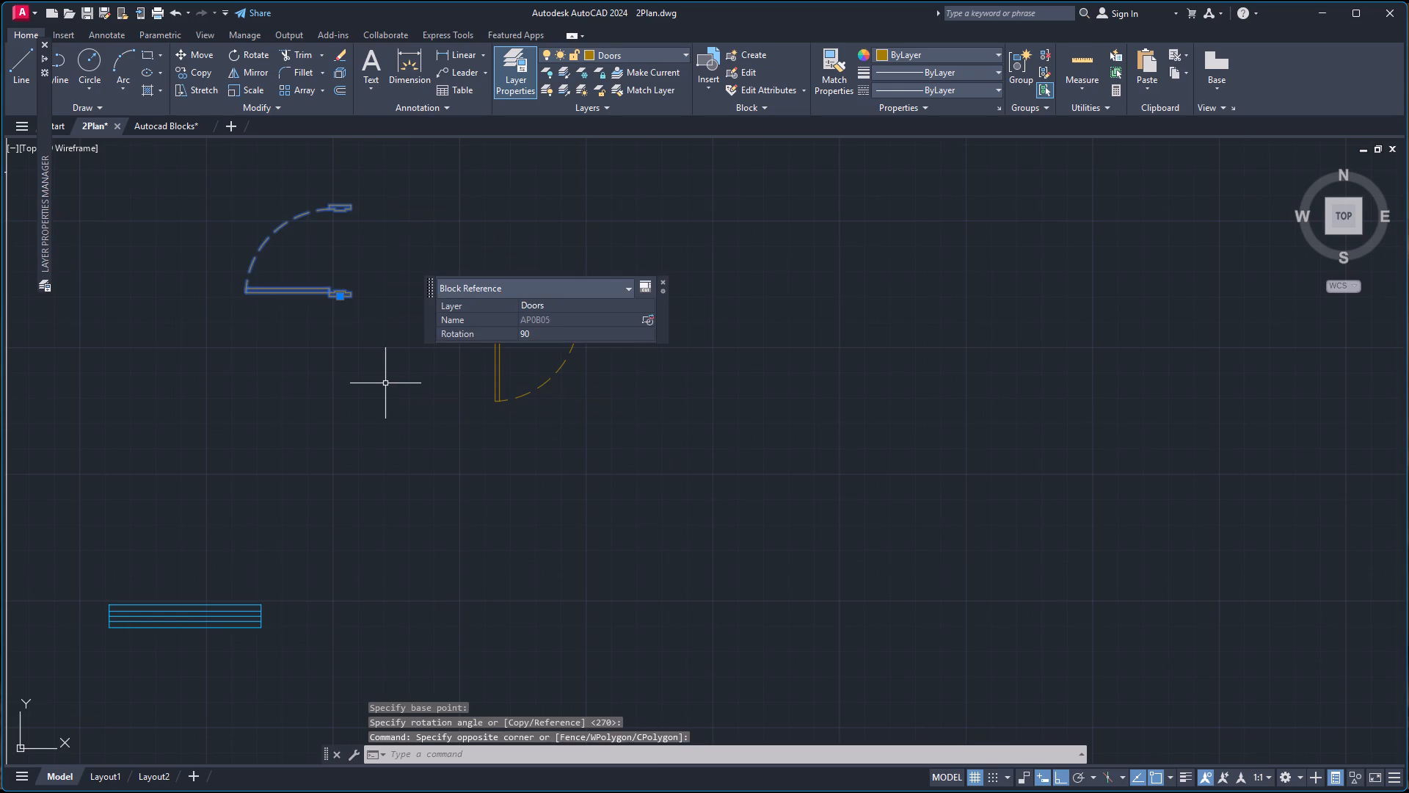
{"action": "key", "text": "Delete"}
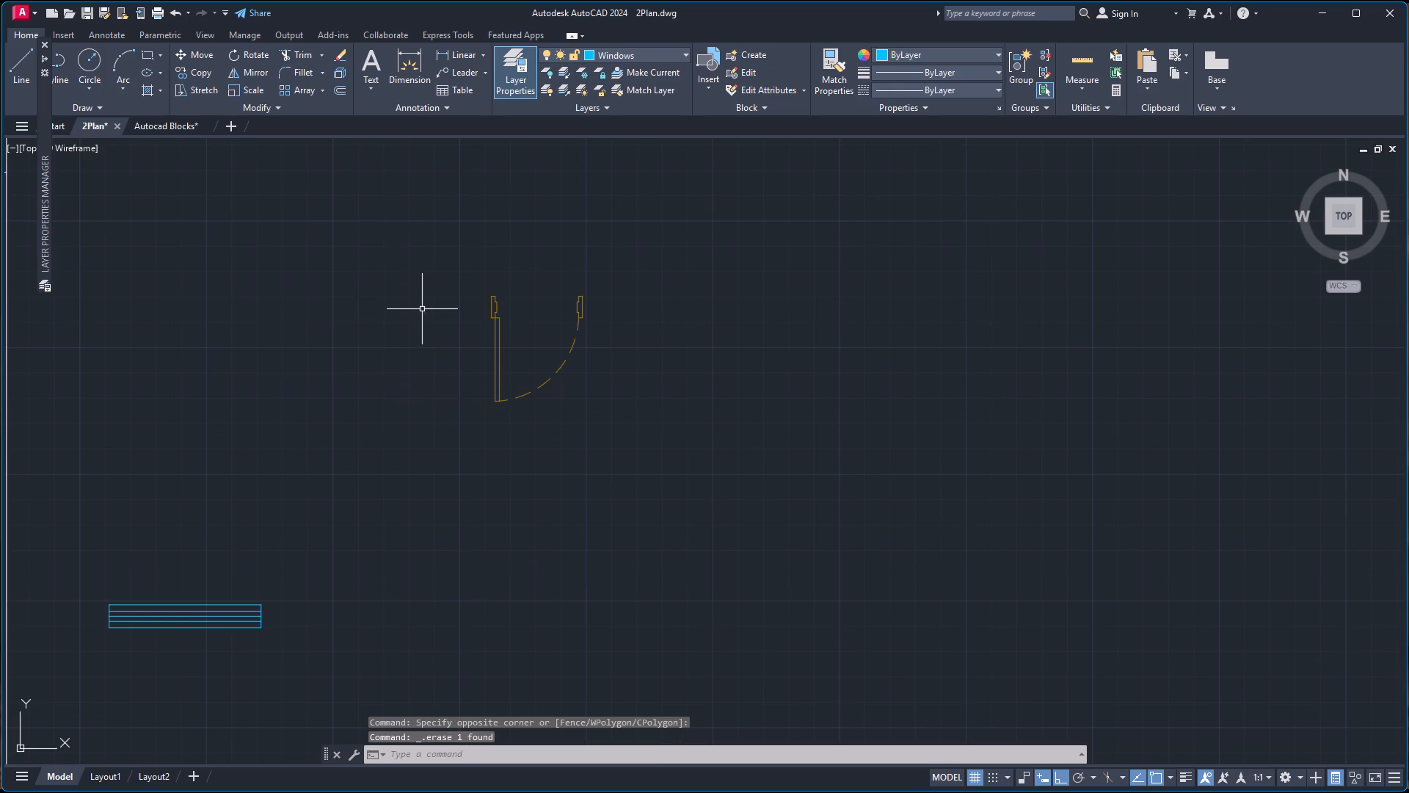
Move the rotated door by its upper-left frame corner onto the outer line of the living room's top wall, between its left corner and window.
{"action": "scroll", "coordinate": [429, 330], "scroll_direction": "down", "scroll_amount": 3}
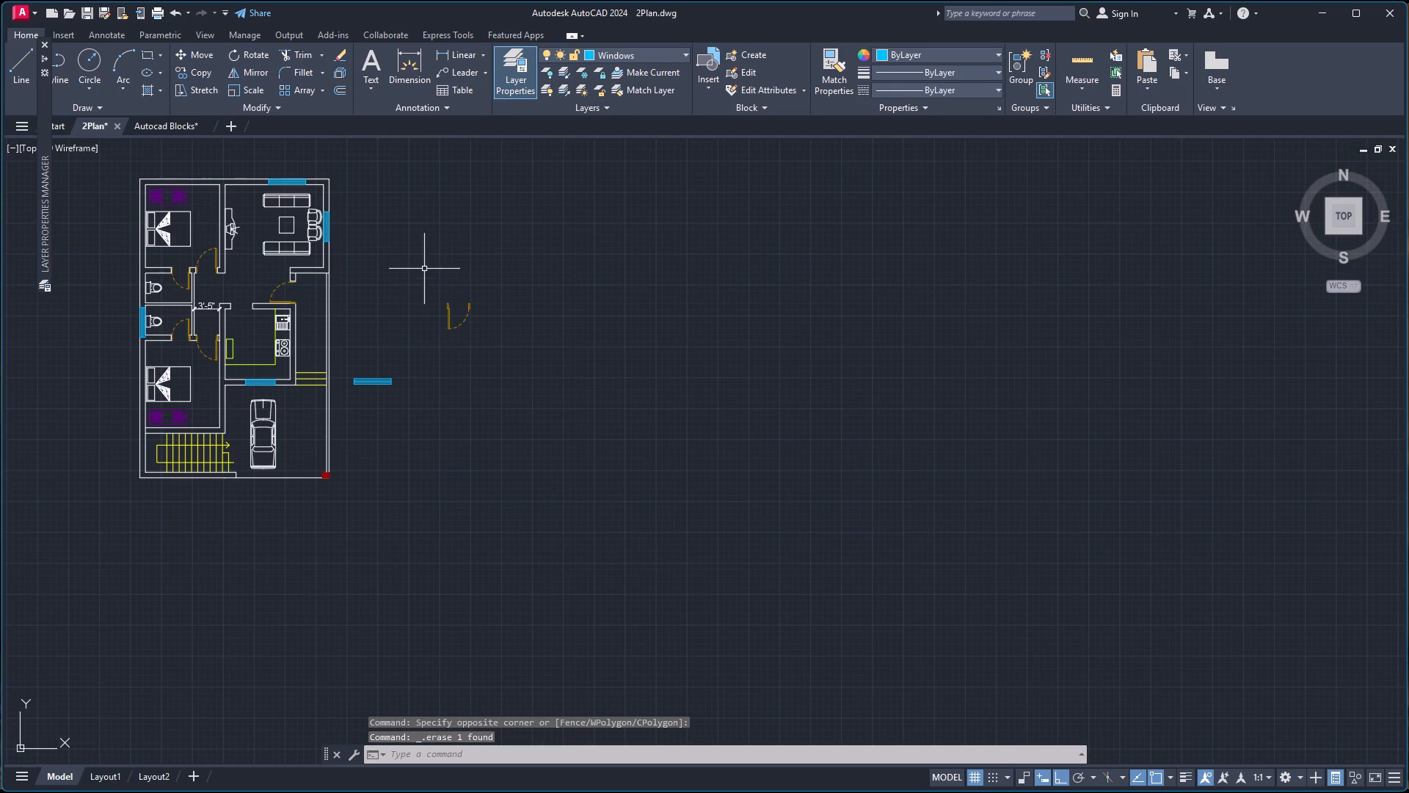
{"action": "scroll", "coordinate": [409, 249], "scroll_direction": "up", "scroll_amount": 3}
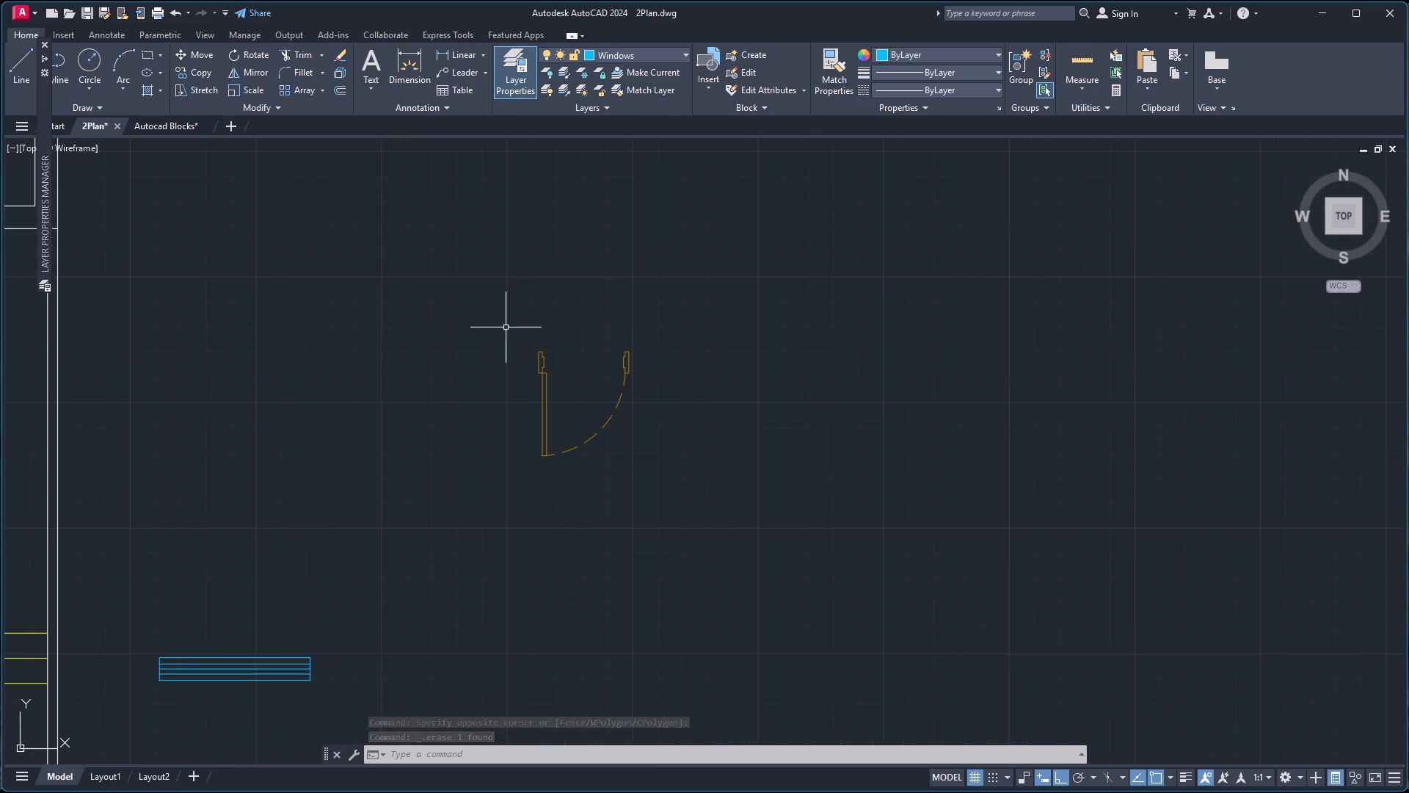
{"action": "left_click", "coordinate": [538, 354]}
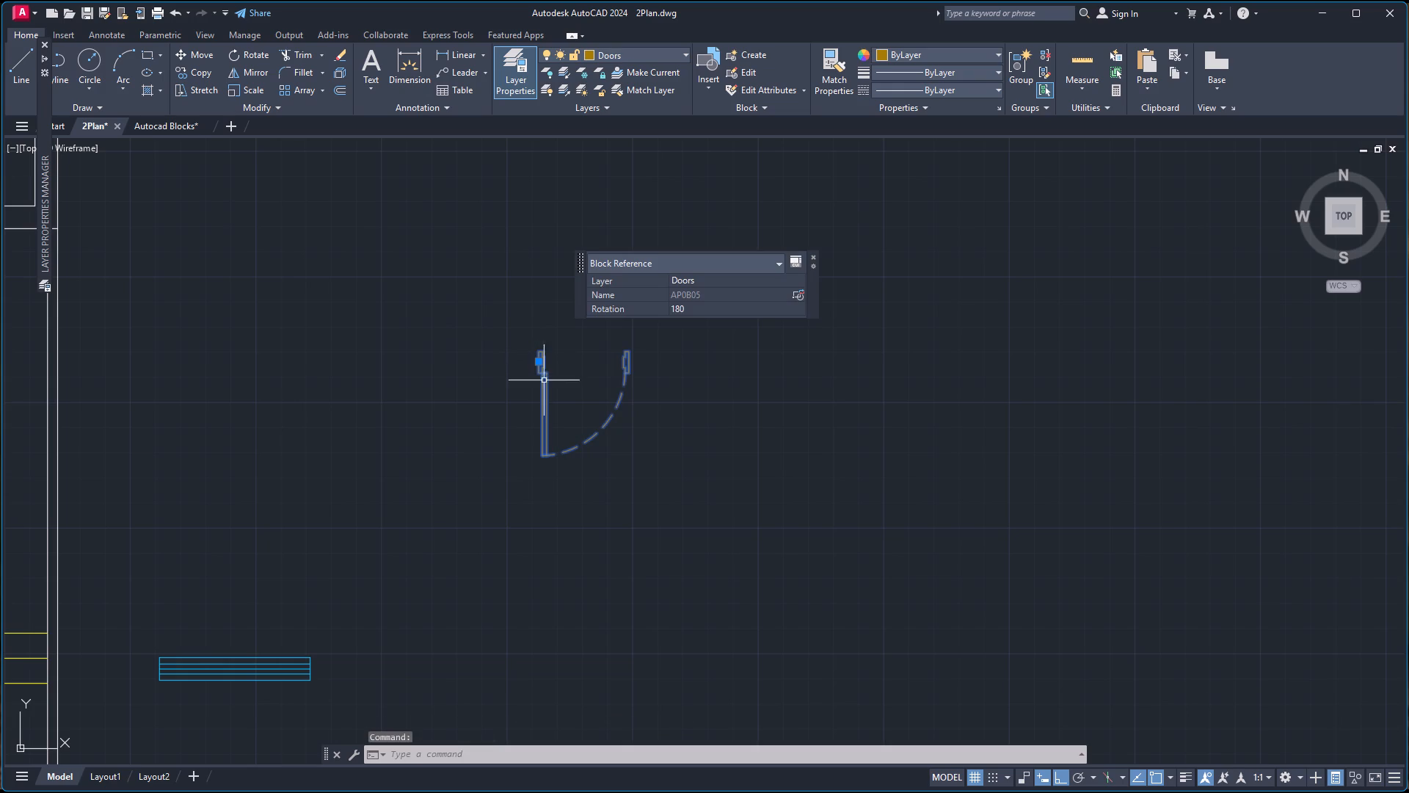
{"action": "key", "text": "m"}
{"action": "key", "text": "Return"}
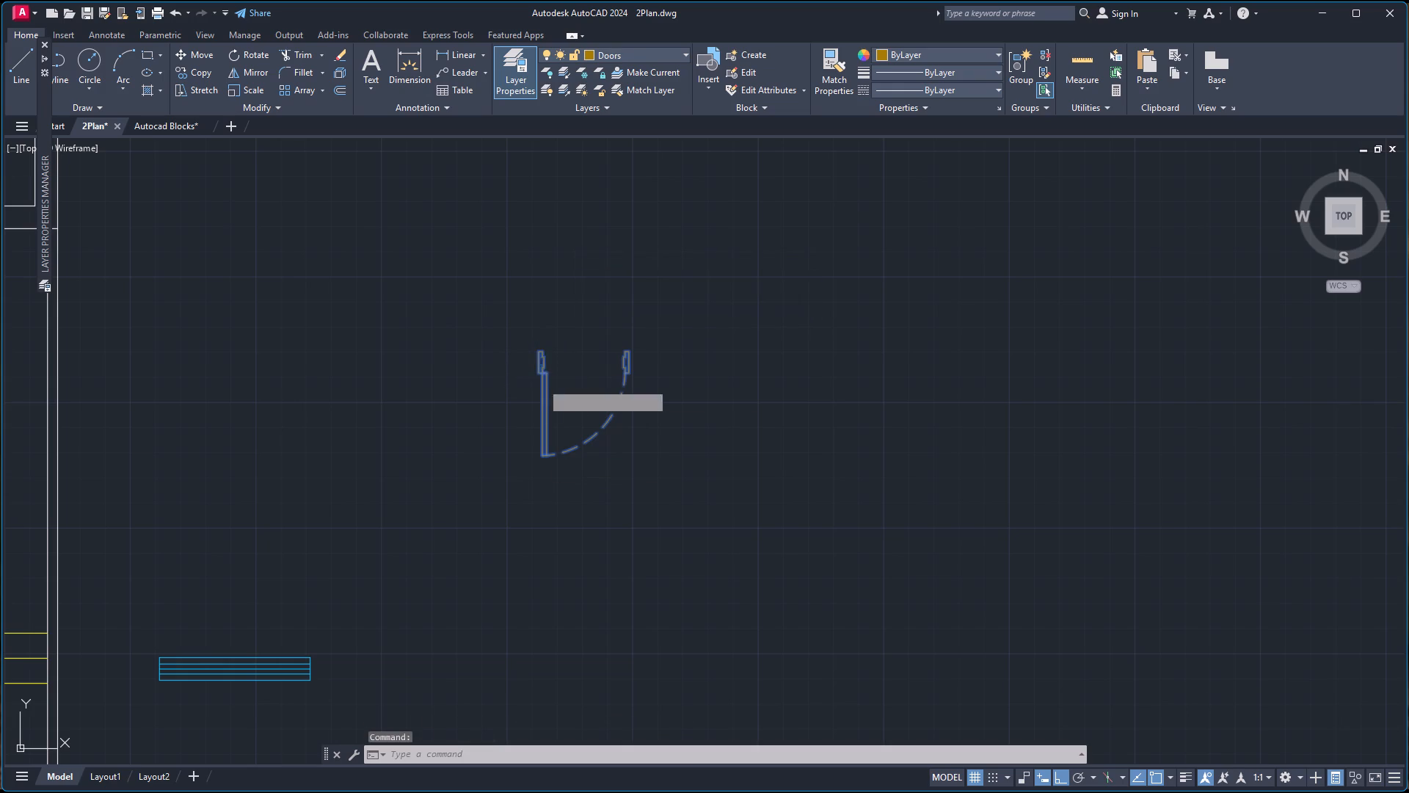
{"action": "scroll", "coordinate": [539, 356], "scroll_direction": "up", "scroll_amount": 4}
{"action": "left_click", "coordinate": [528, 333]}
{"action": "scroll", "coordinate": [392, 324], "scroll_direction": "down", "scroll_amount": 4}
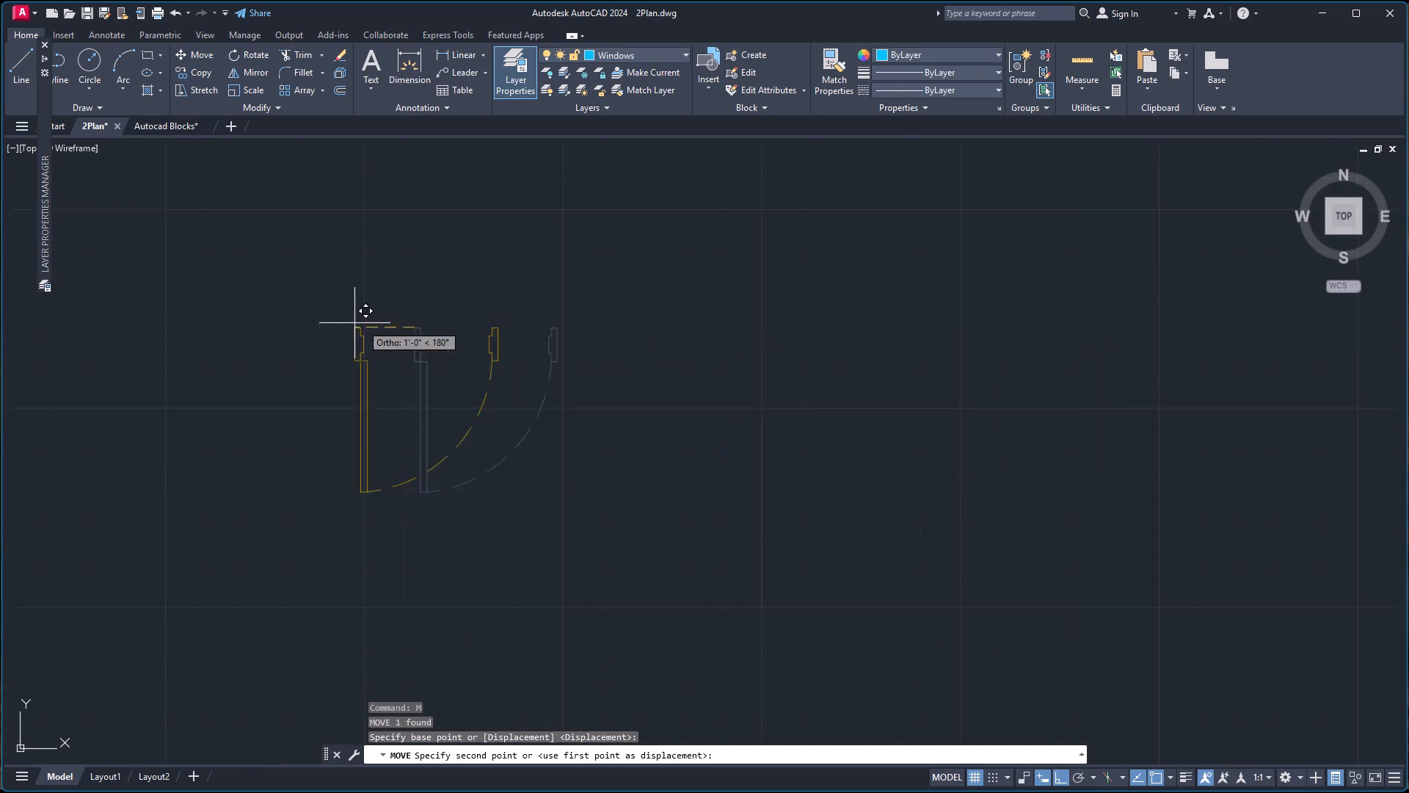
{"action": "scroll", "coordinate": [350, 322], "scroll_direction": "down", "scroll_amount": 2}
{"action": "scroll", "coordinate": [223, 310], "scroll_direction": "down", "scroll_amount": 6}
{"action": "scroll", "coordinate": [185, 264], "scroll_direction": "up", "scroll_amount": 5}
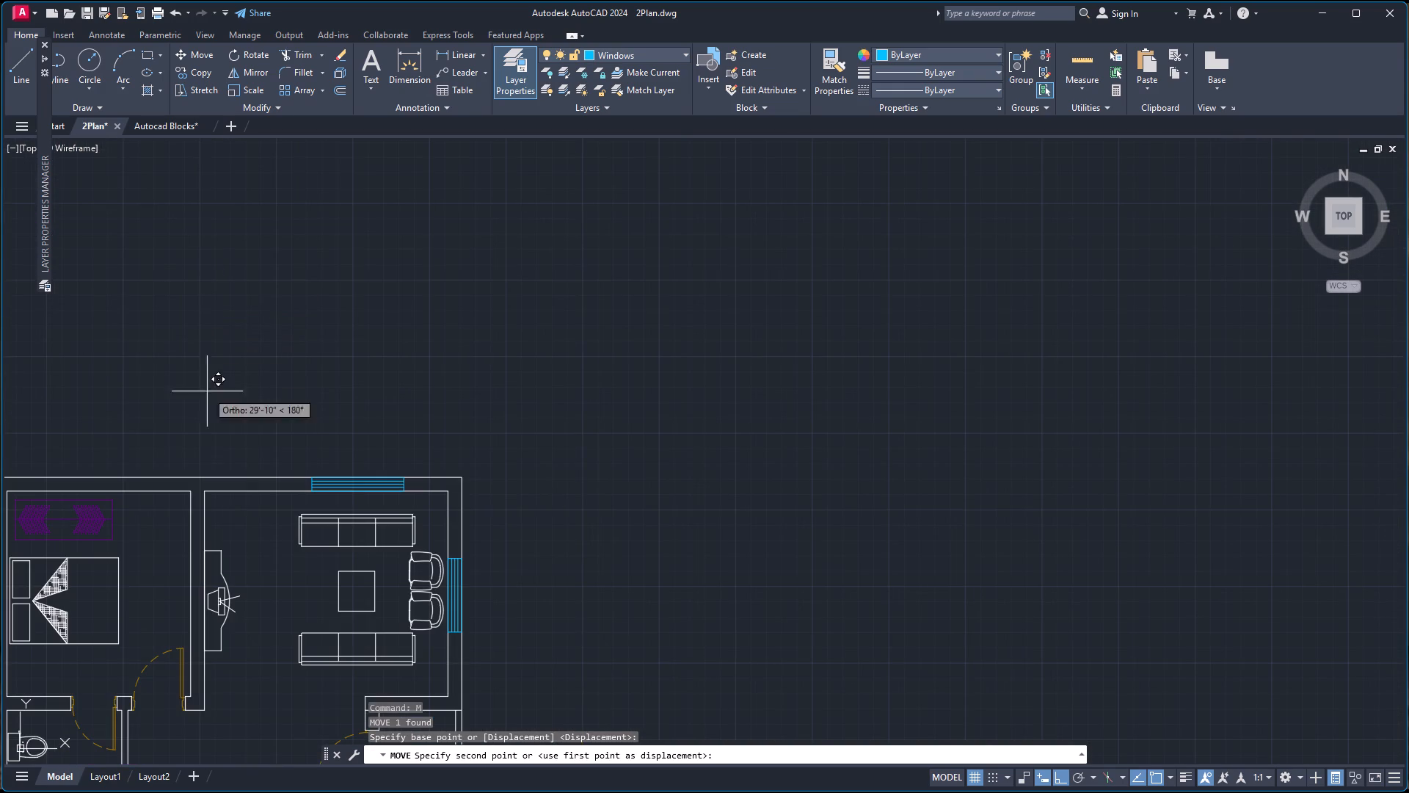
{"action": "scroll", "coordinate": [222, 488], "scroll_direction": "up", "scroll_amount": 3}
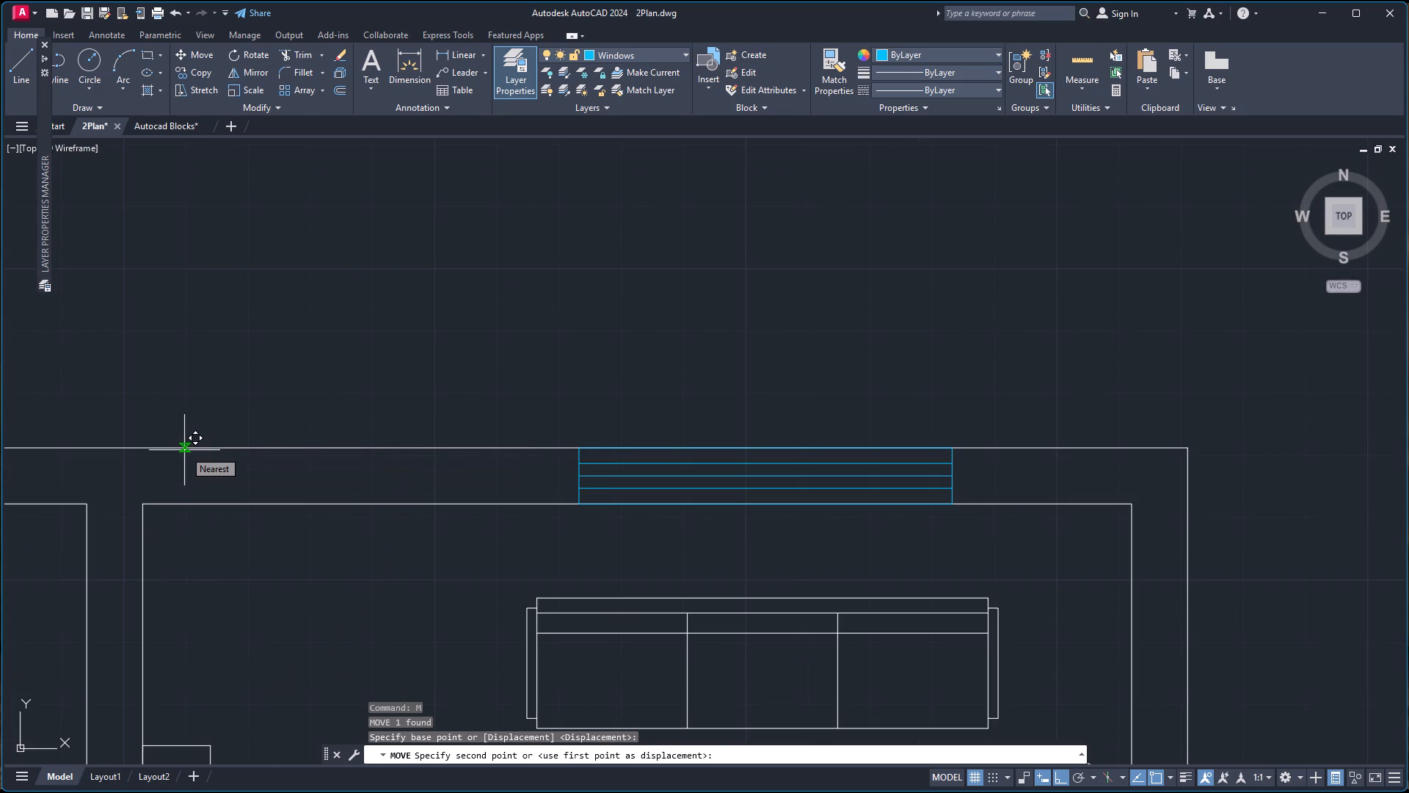
{"action": "left_click", "coordinate": [184, 450]}
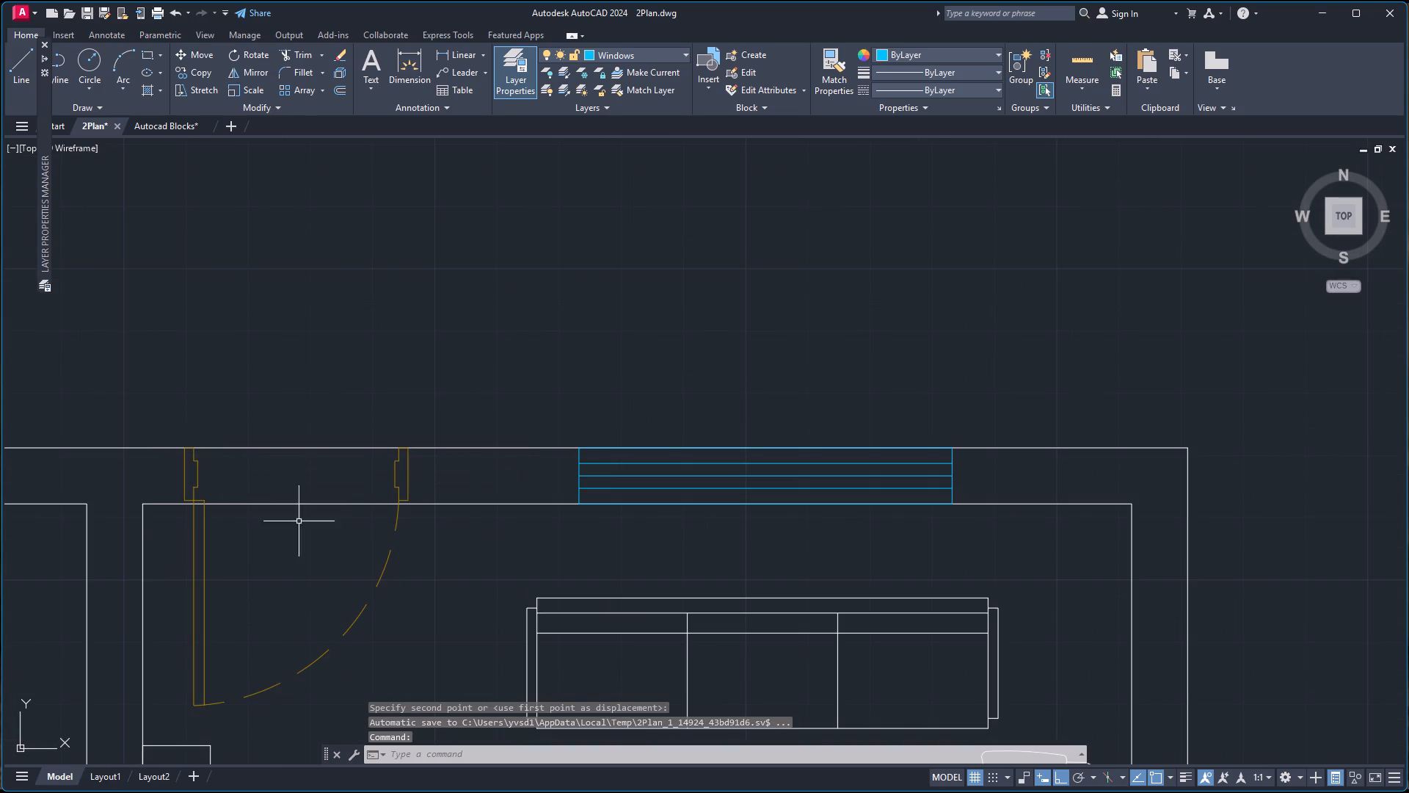
Make layer 0 the current layer.
{"action": "scroll", "coordinate": [332, 524], "scroll_direction": "up", "scroll_amount": 1}
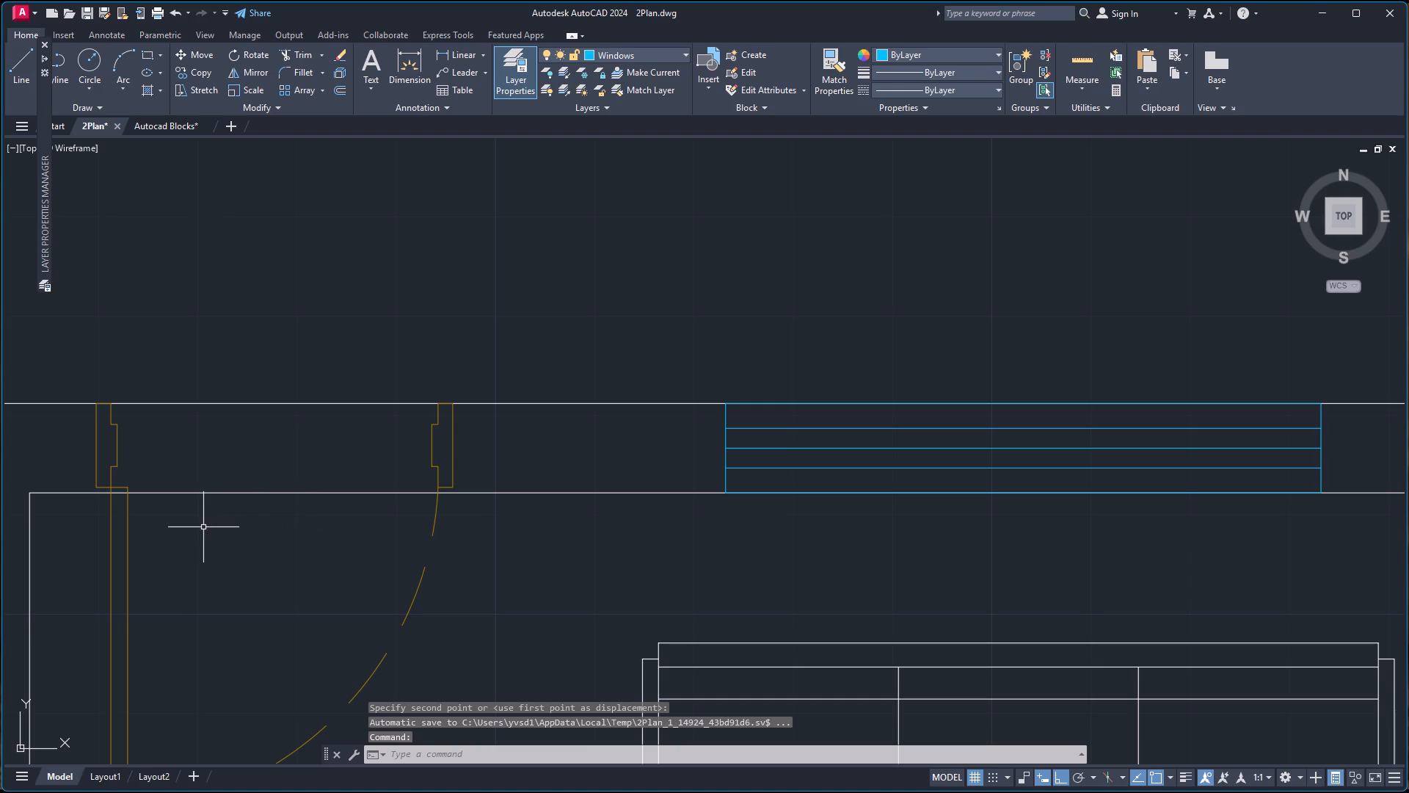
{"action": "left_click", "coordinate": [619, 54]}
{"action": "left_click", "coordinate": [616, 72]}
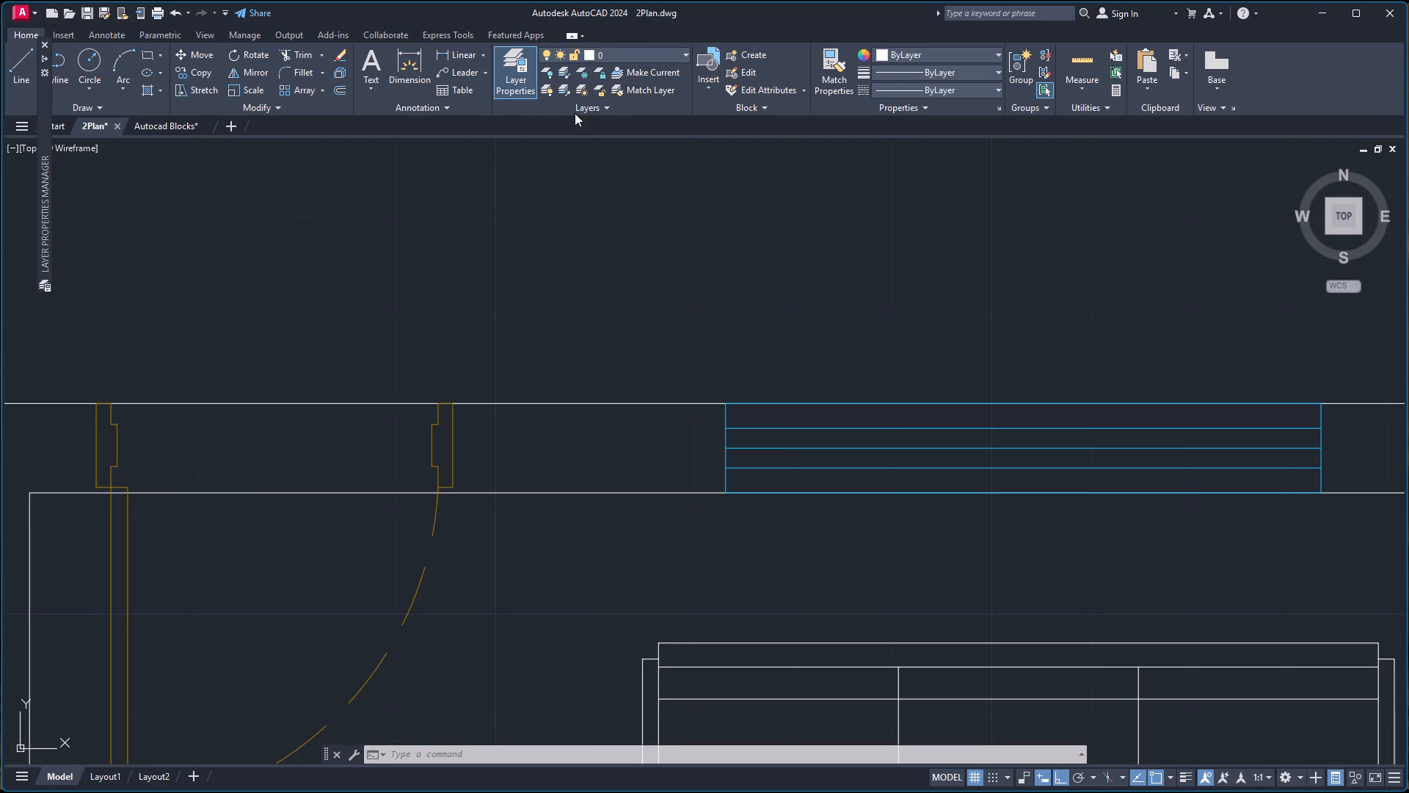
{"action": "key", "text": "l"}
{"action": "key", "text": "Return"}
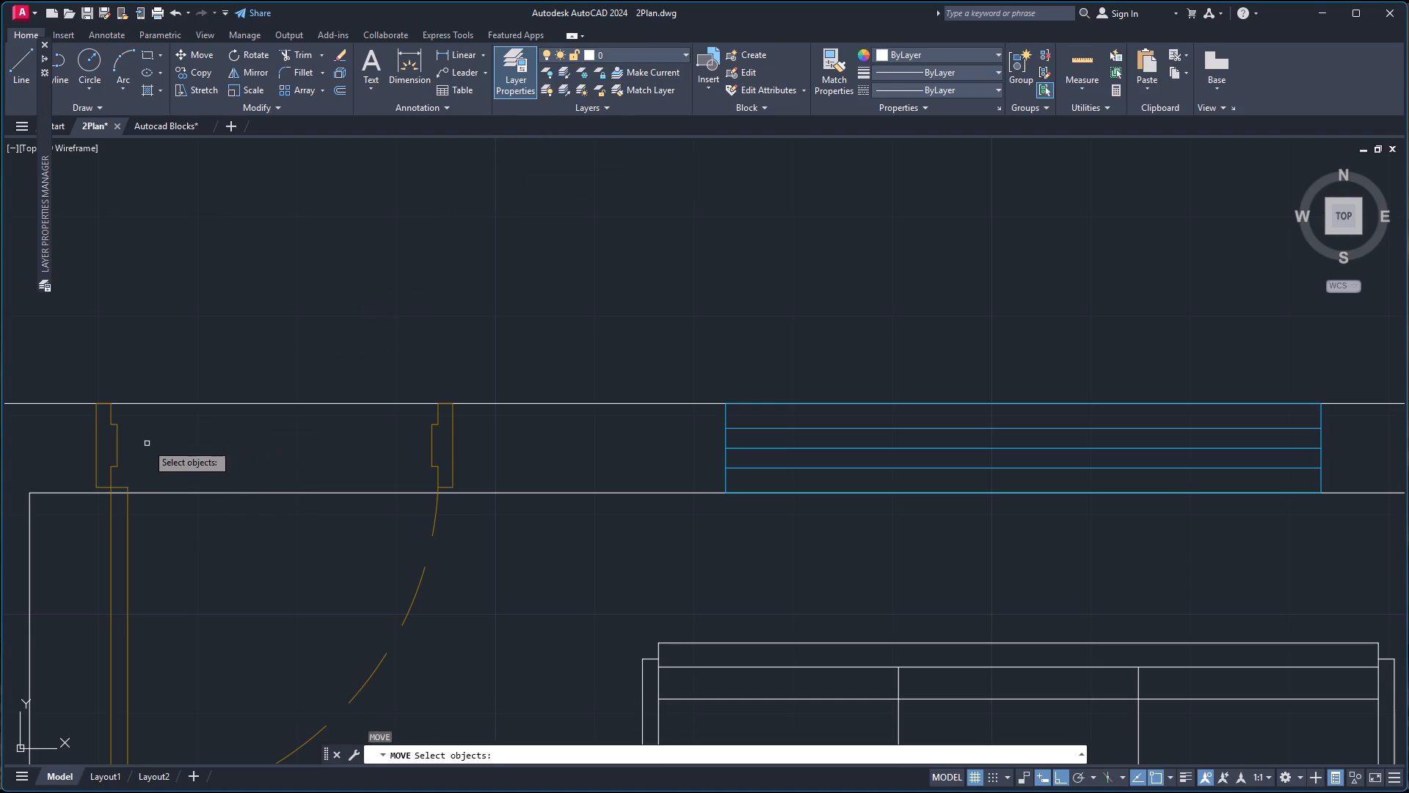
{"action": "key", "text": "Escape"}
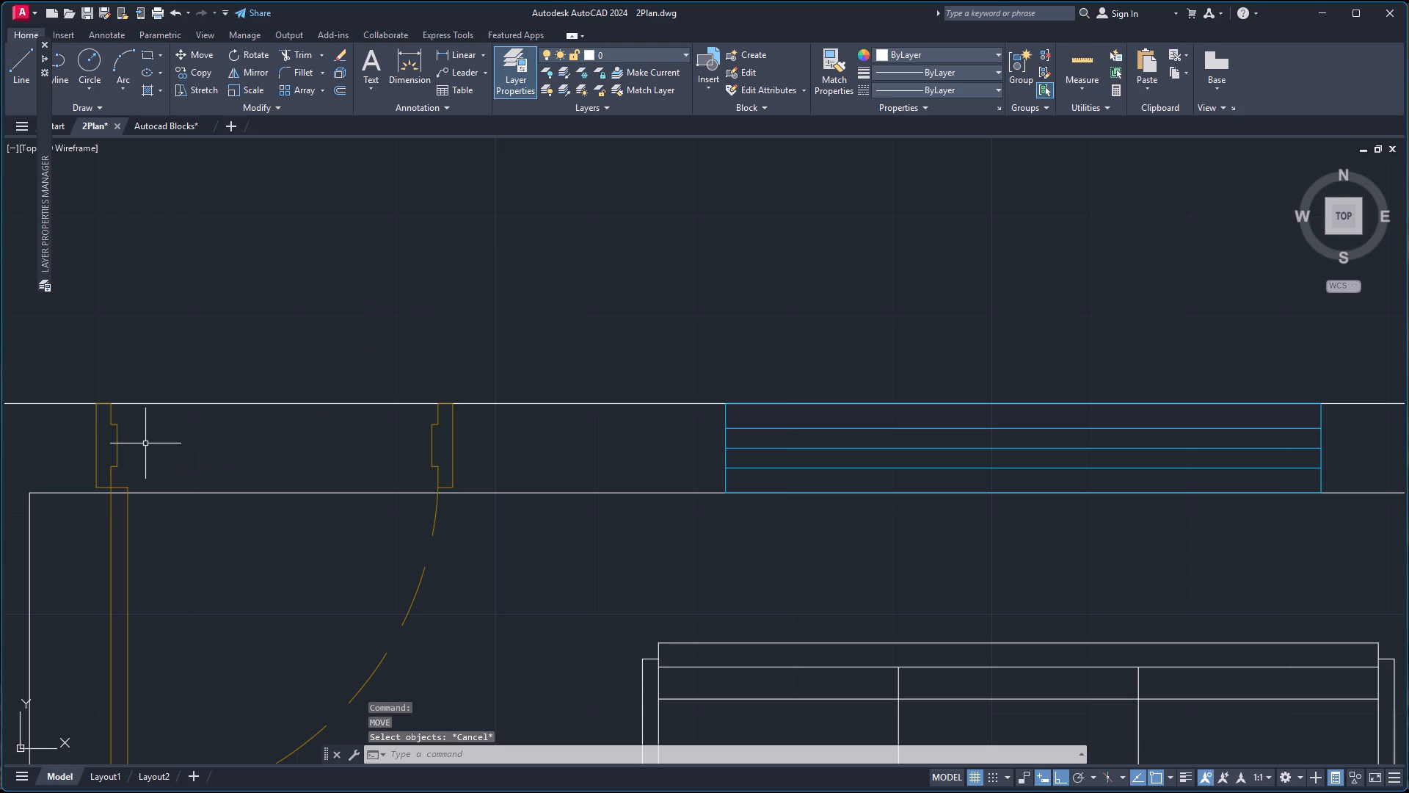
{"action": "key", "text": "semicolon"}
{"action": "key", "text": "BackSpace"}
Draw vertical jamb lines across the full thickness of the top wall along both outer edges of the new door's frame.
{"action": "key", "text": "l"}
{"action": "key", "text": "Return"}
{"action": "scroll", "coordinate": [80, 415], "scroll_direction": "up", "scroll_amount": 2}
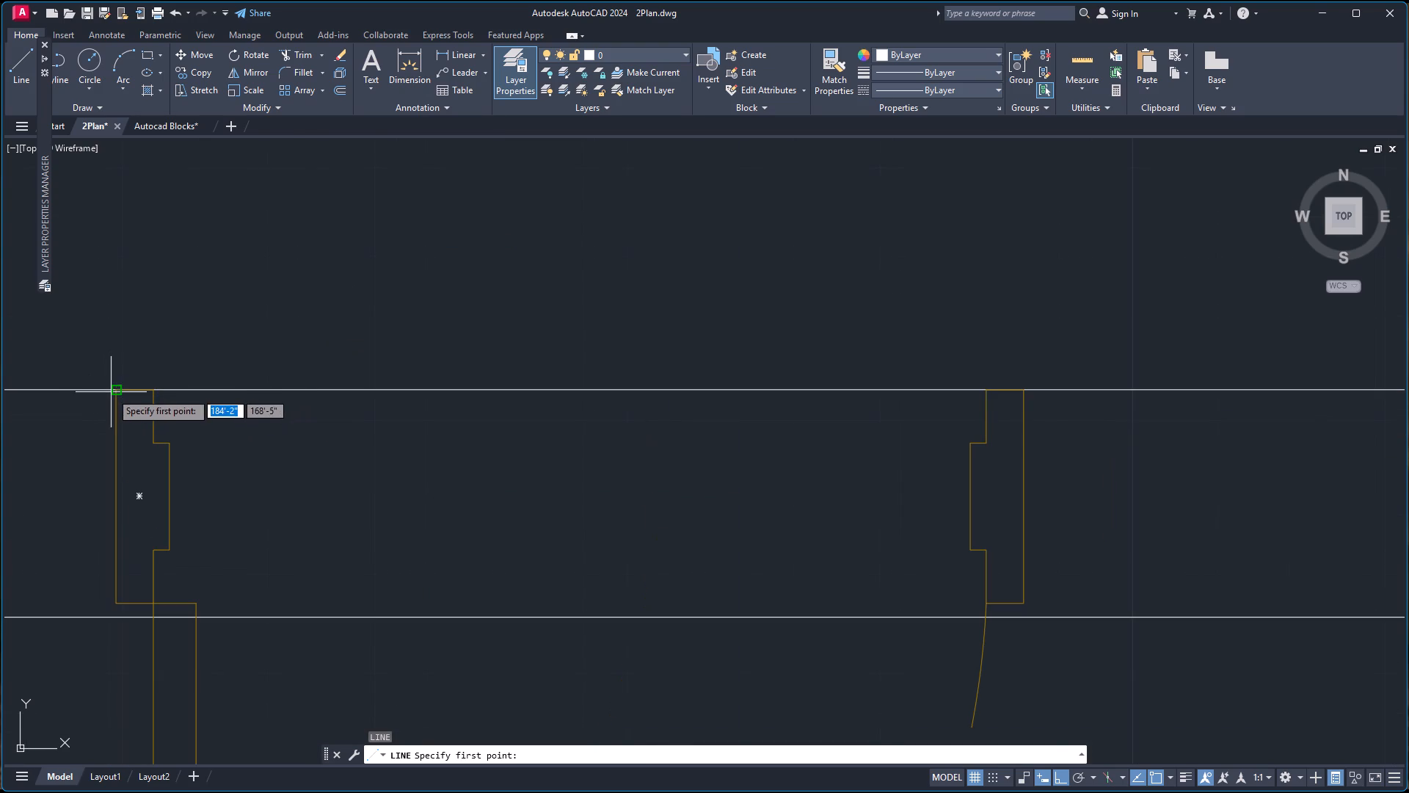
{"action": "left_click", "coordinate": [114, 392]}
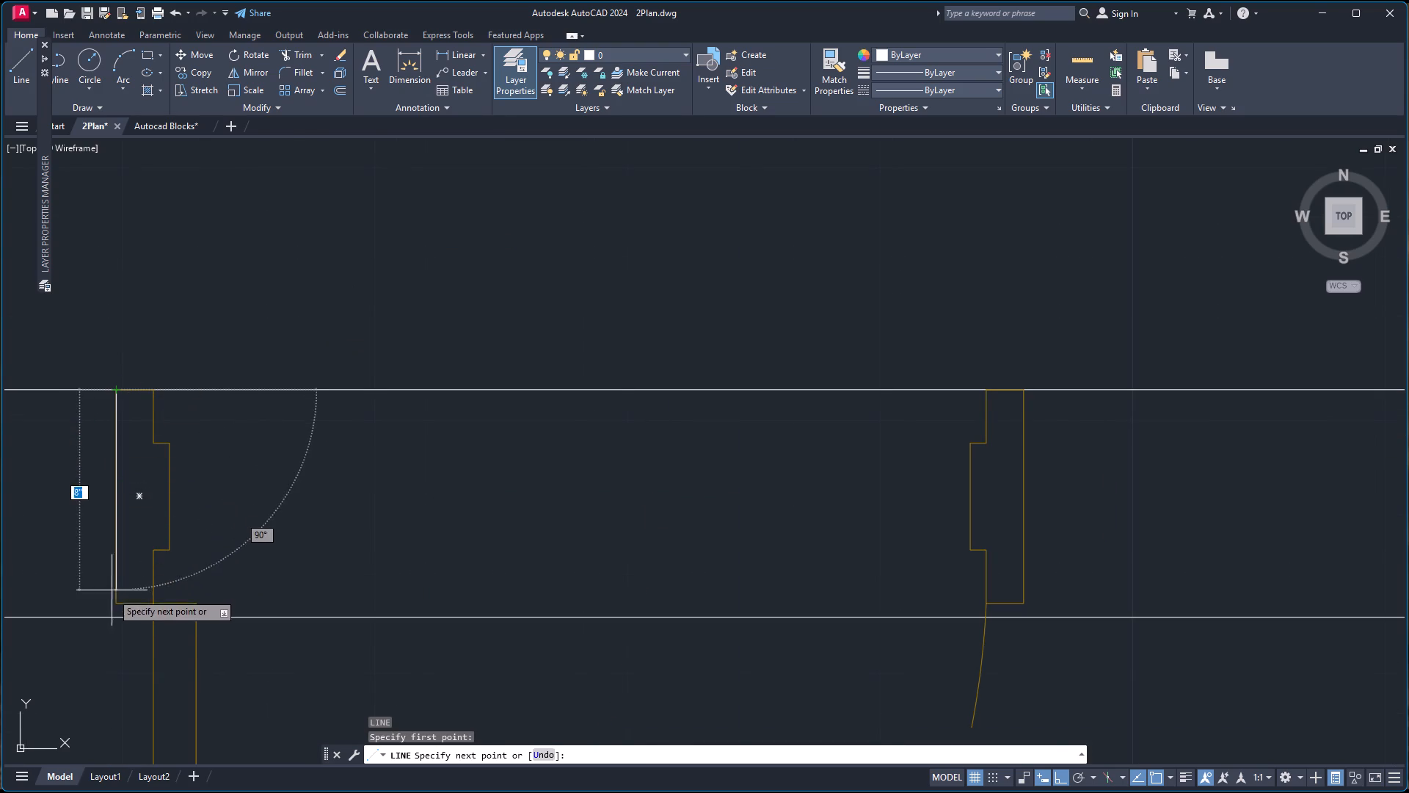
{"action": "left_click", "coordinate": [117, 620]}
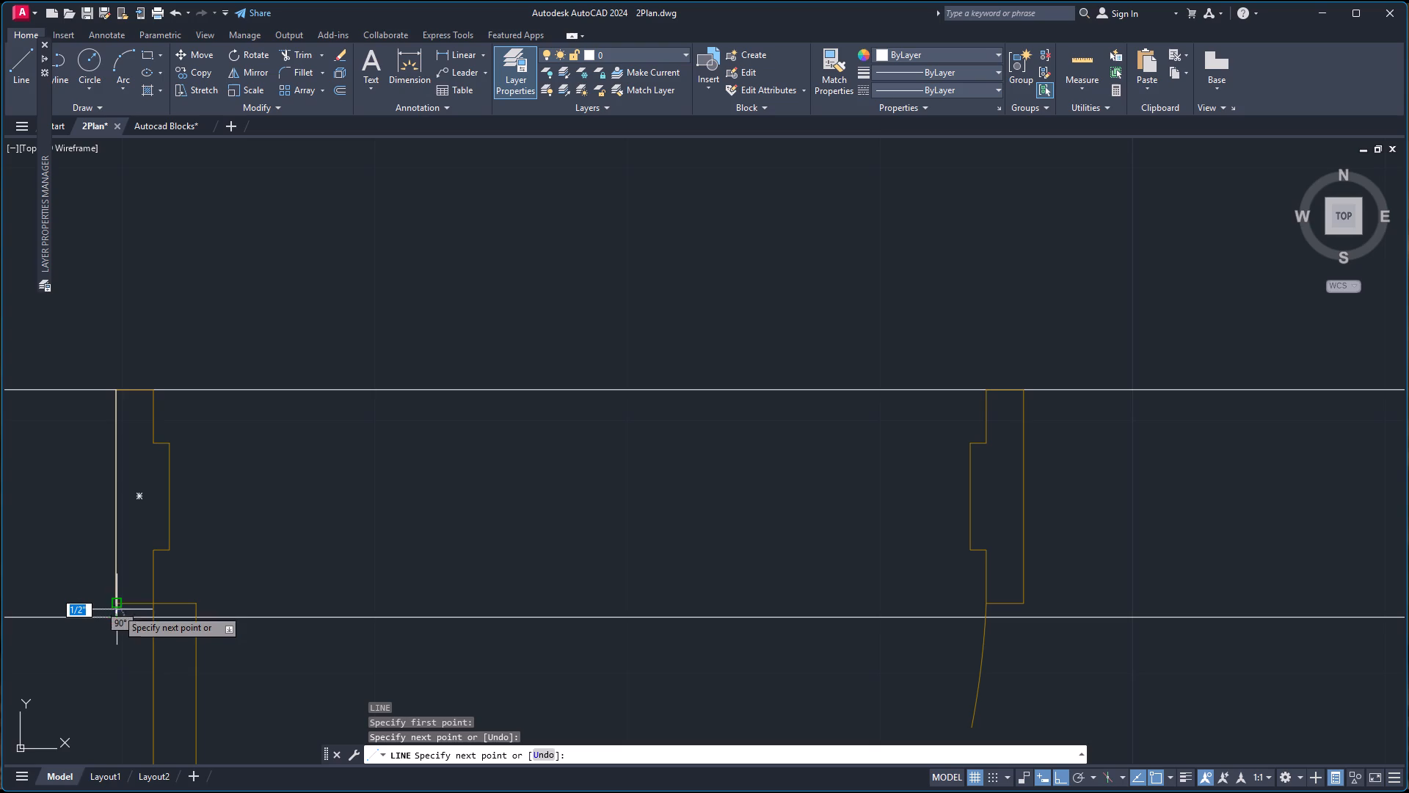
{"action": "key", "text": "space"}
{"action": "key", "text": "space"}
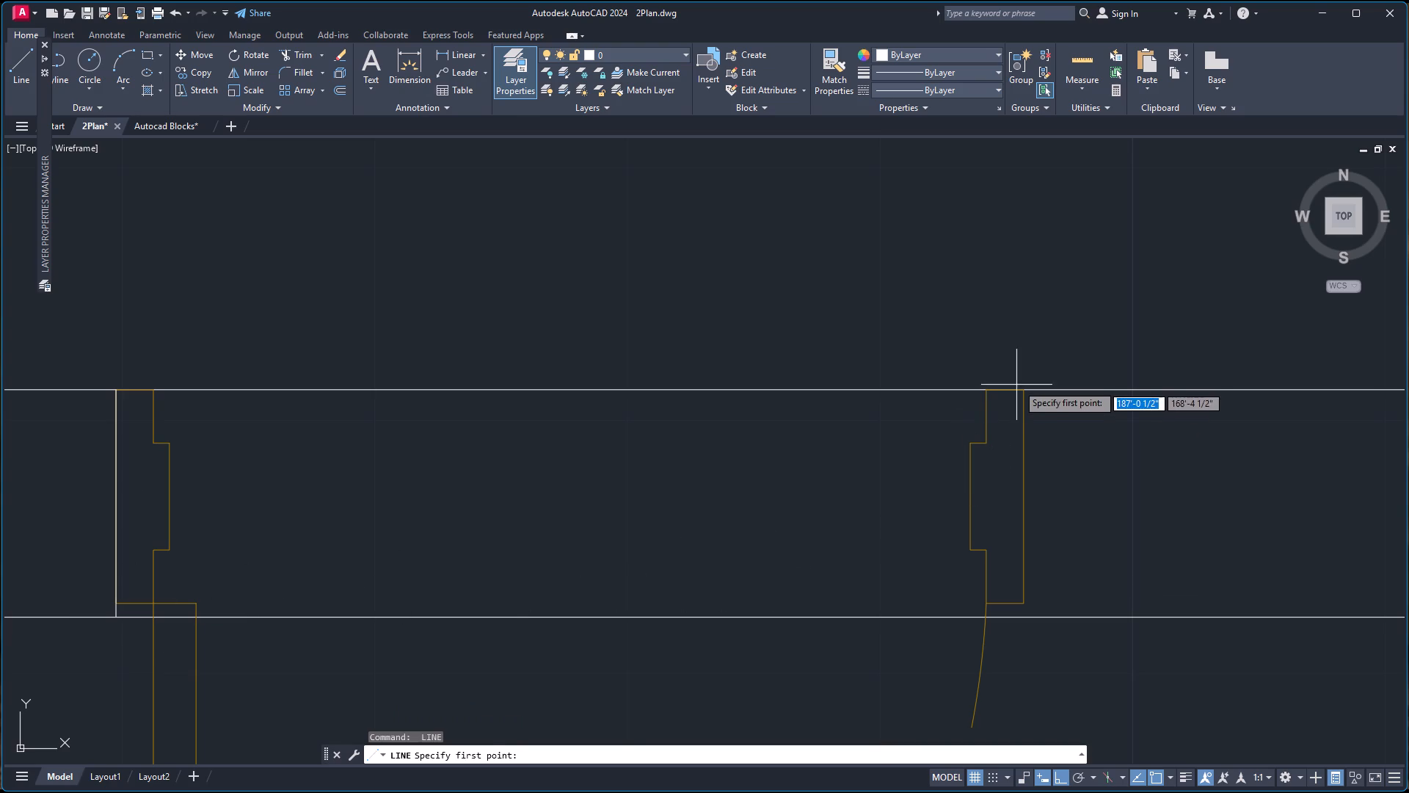
{"action": "left_click", "coordinate": [1021, 392]}
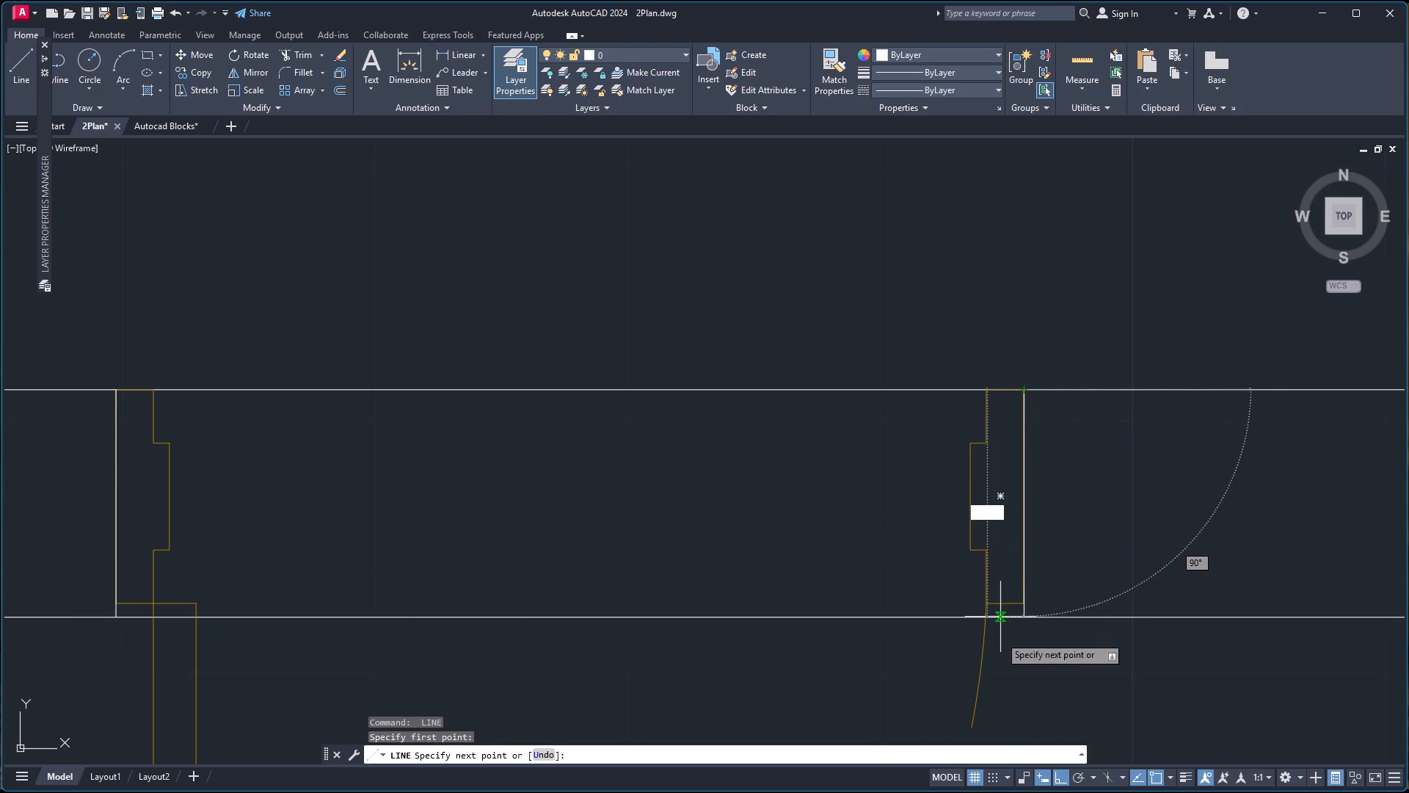
{"action": "left_click", "coordinate": [1021, 617]}
{"action": "key", "text": "space"}
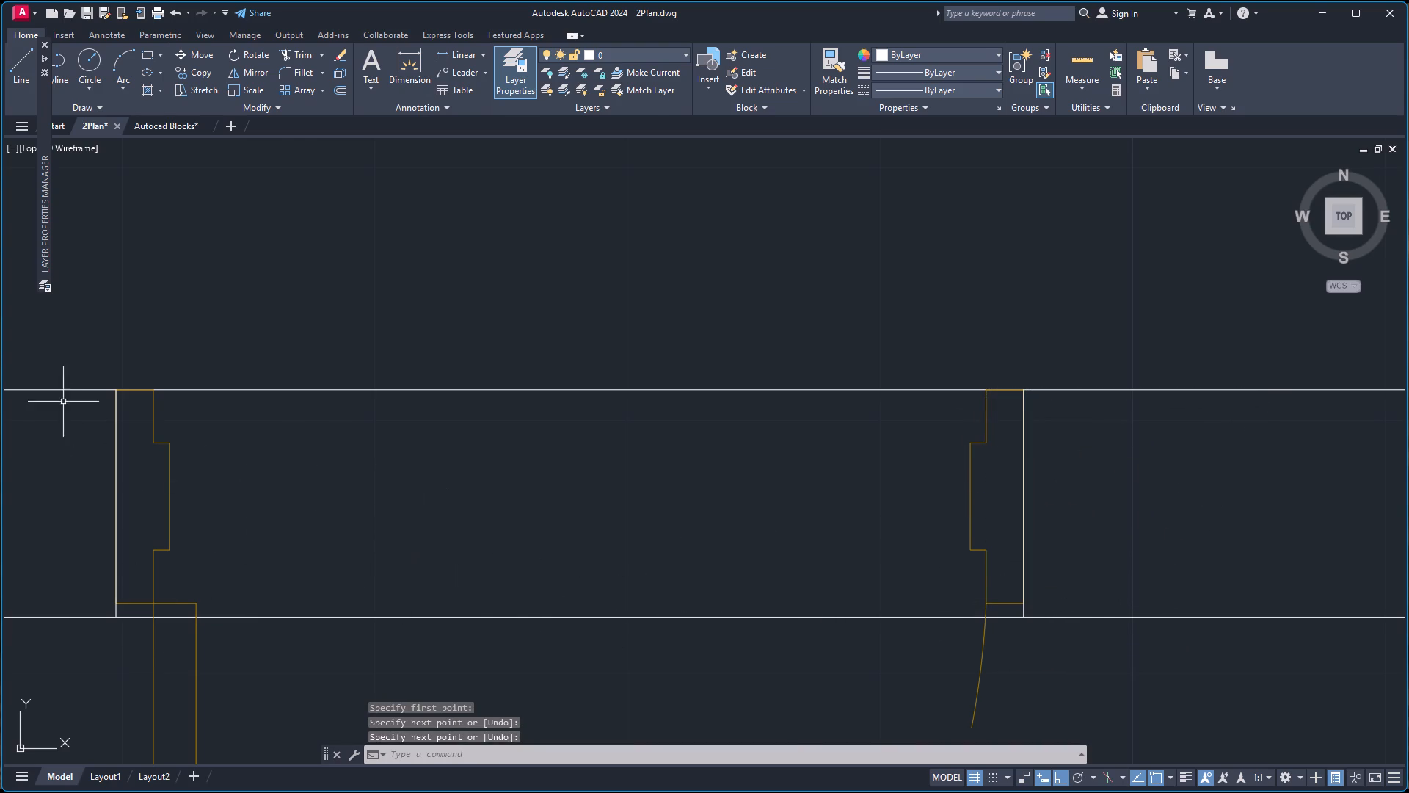
Trim both wall lines across the new door opening in the living room's top wall.
{"action": "scroll", "coordinate": [108, 394], "scroll_direction": "up", "scroll_amount": 8}
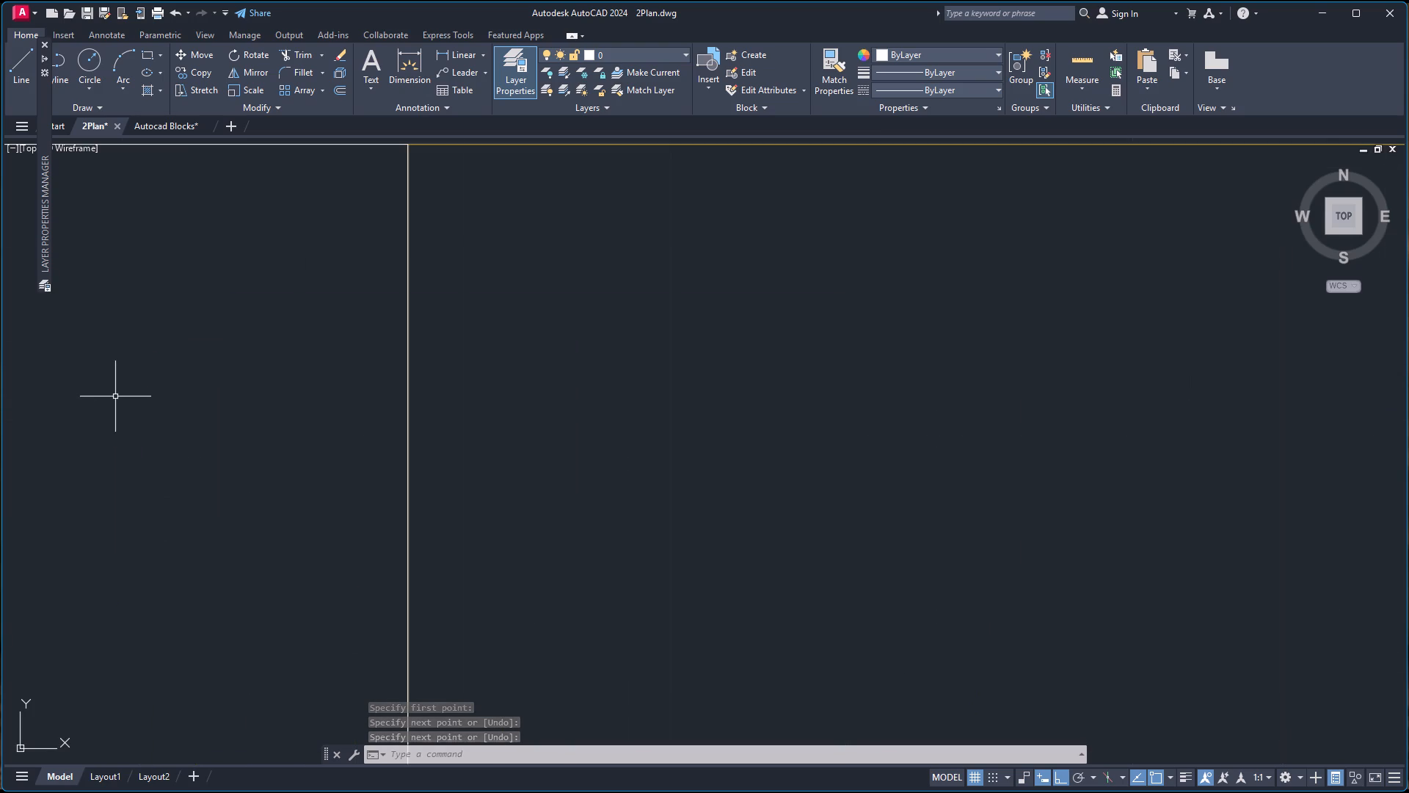
{"action": "scroll", "coordinate": [123, 403], "scroll_direction": "down", "scroll_amount": 6}
{"action": "scroll", "coordinate": [200, 415], "scroll_direction": "down", "scroll_amount": 4}
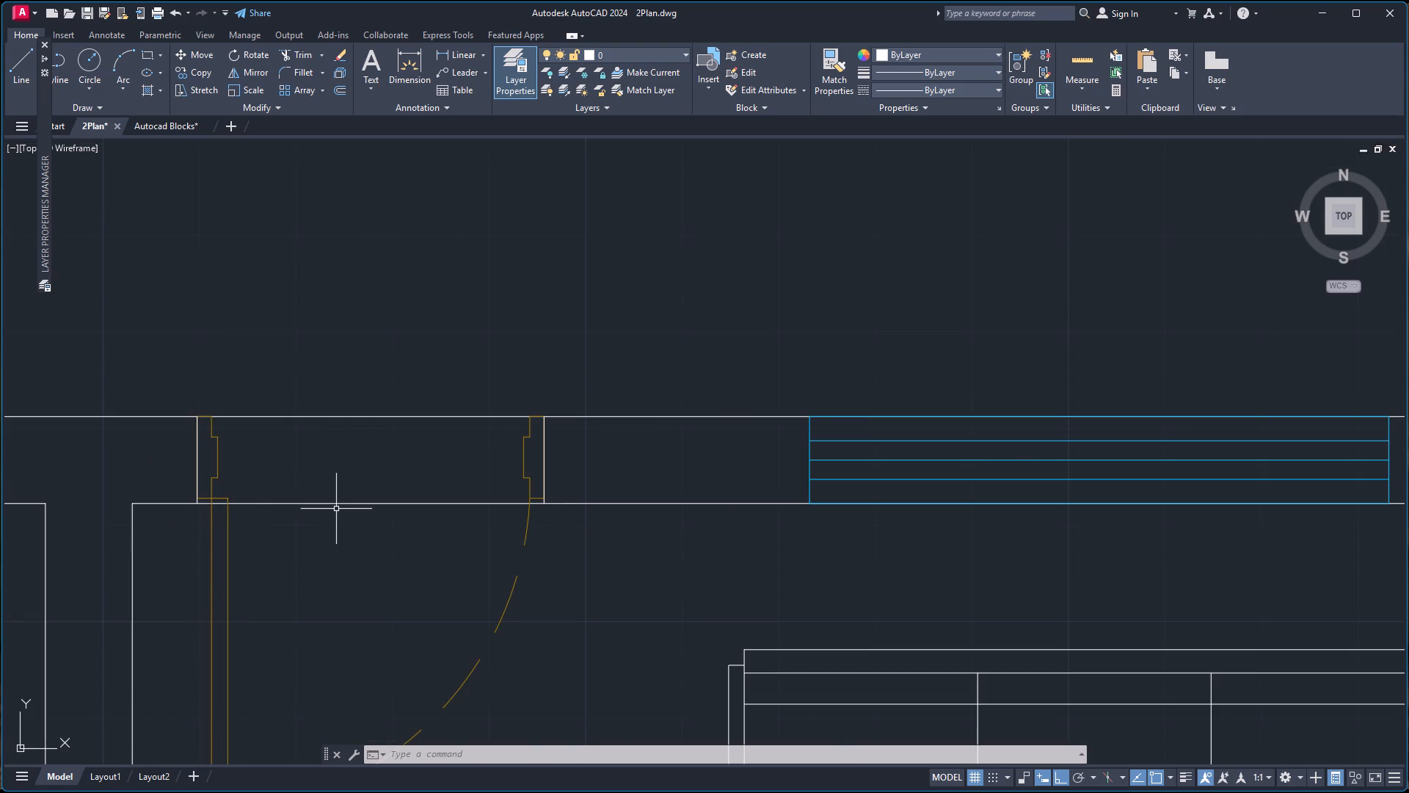
{"action": "key", "text": "t"}
{"action": "key", "text": "r"}
{"action": "key", "text": "Return"}
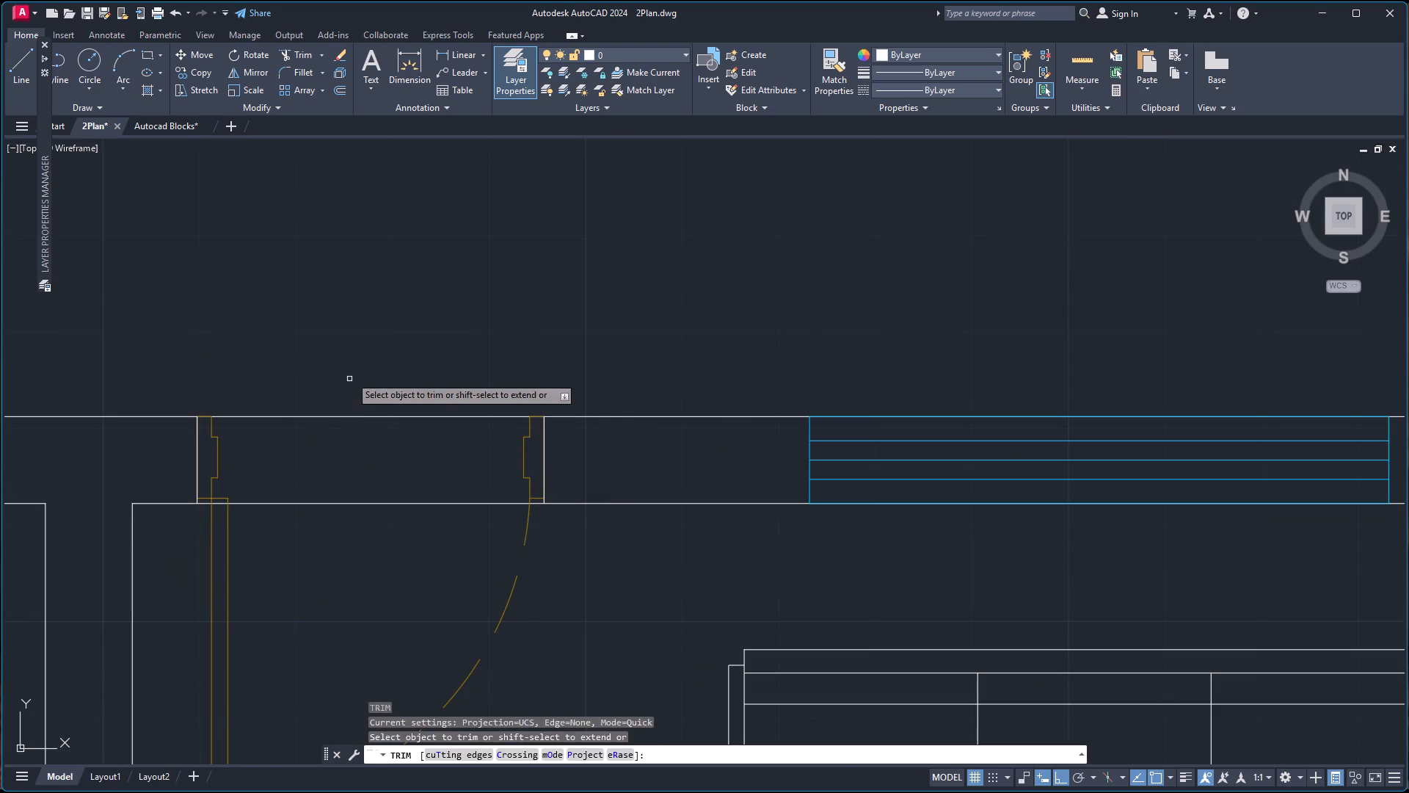
{"action": "left_click", "coordinate": [352, 369]}
{"action": "left_click", "coordinate": [353, 539]}
Trim the leftover inner wall line stubs under both frame sides of the new door, back to the jamb lines.
{"action": "scroll", "coordinate": [547, 511], "scroll_direction": "up", "scroll_amount": 3}
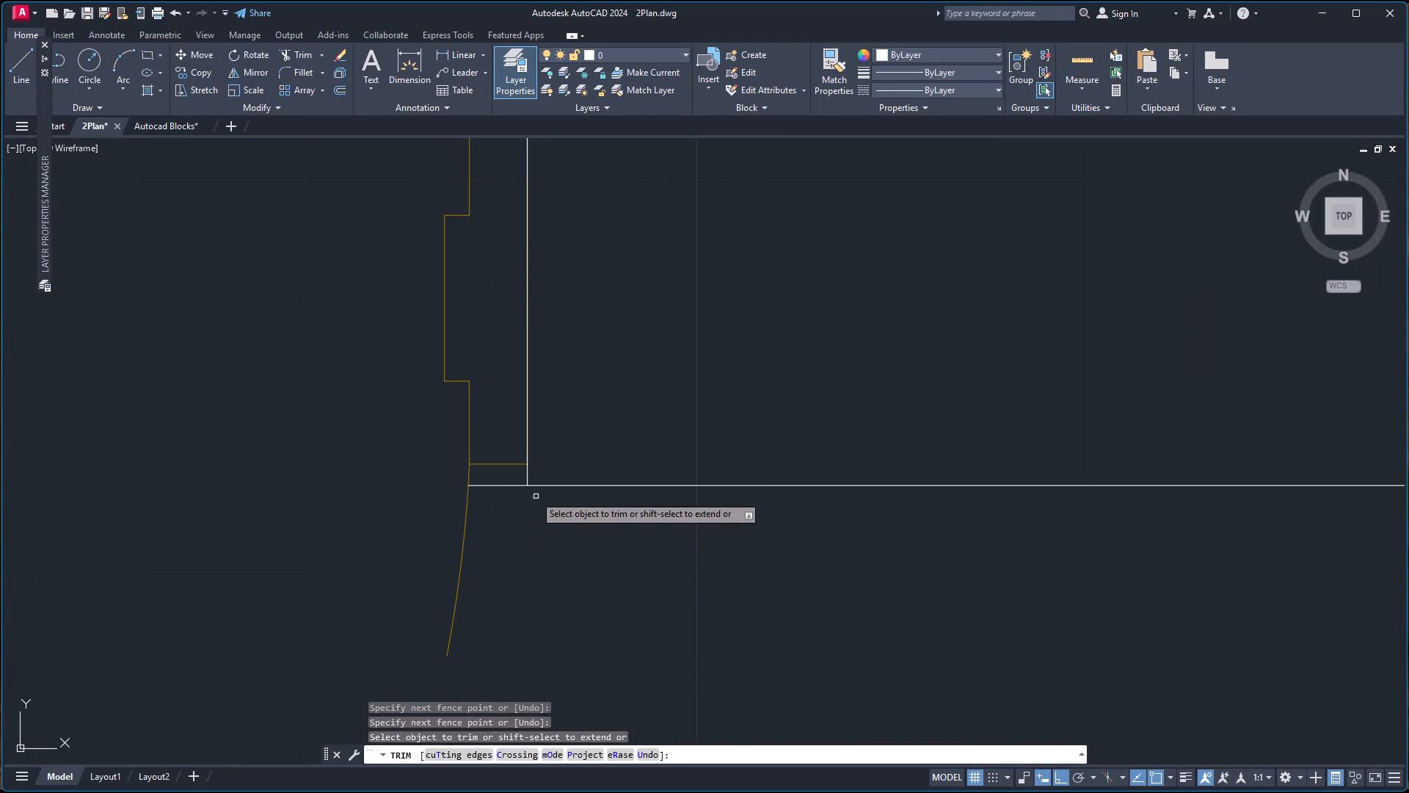
{"action": "left_click", "coordinate": [509, 485]}
{"action": "scroll", "coordinate": [400, 503], "scroll_direction": "down", "scroll_amount": 4}
{"action": "scroll", "coordinate": [189, 521], "scroll_direction": "up", "scroll_amount": 3}
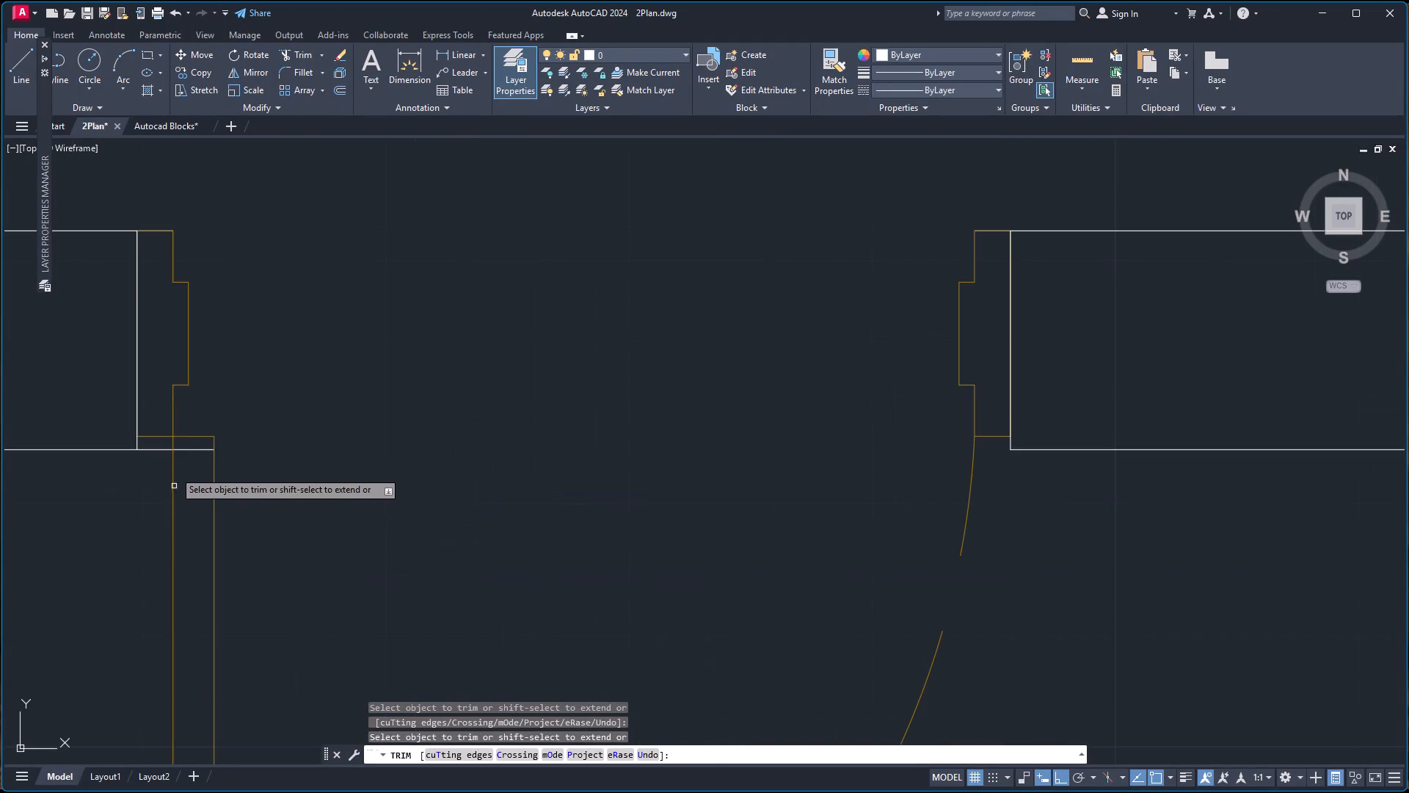
{"action": "left_click", "coordinate": [189, 452]}
{"action": "left_click", "coordinate": [190, 446]}
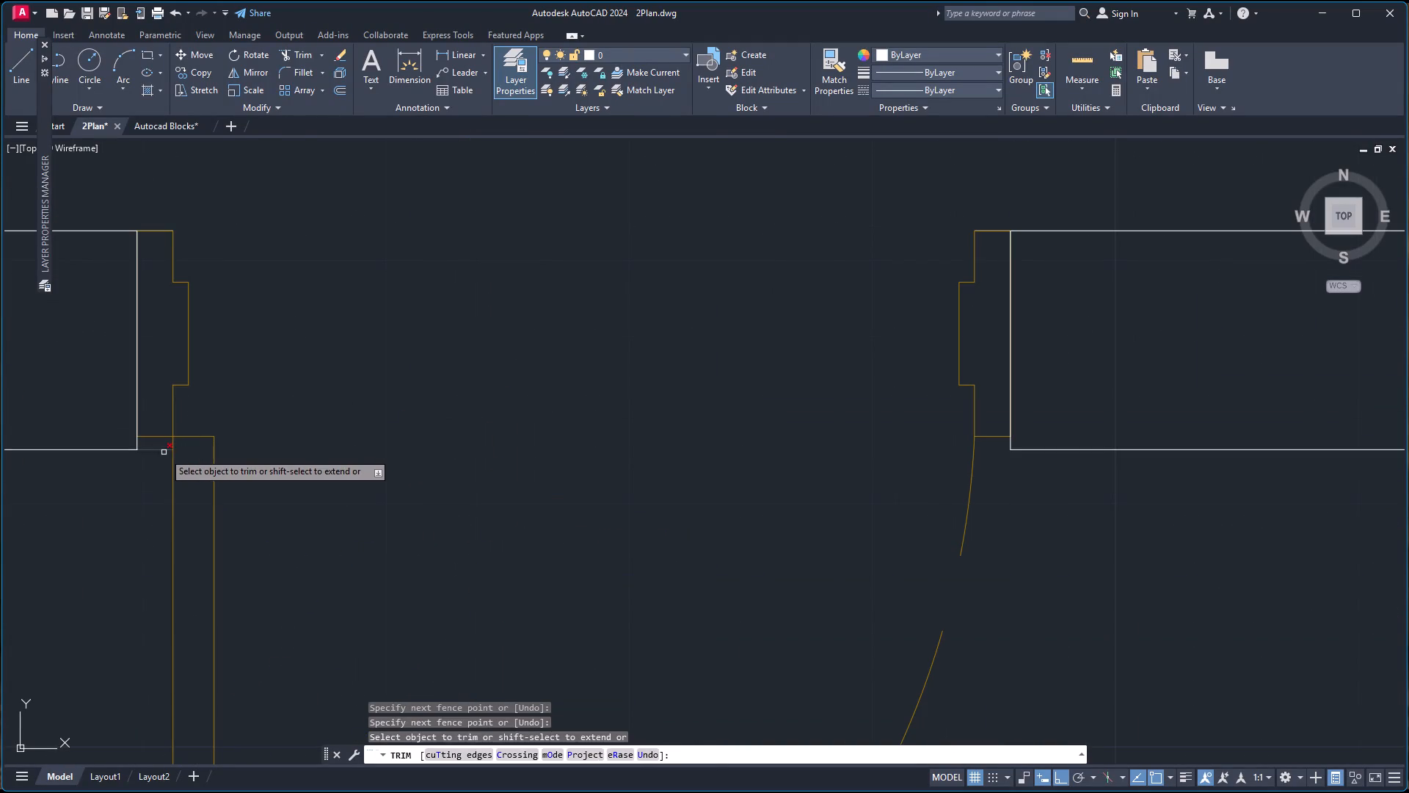
{"action": "left_click", "coordinate": [163, 452]}
{"action": "left_click", "coordinate": [163, 447]}
{"action": "scroll", "coordinate": [225, 439], "scroll_direction": "down", "scroll_amount": 5}
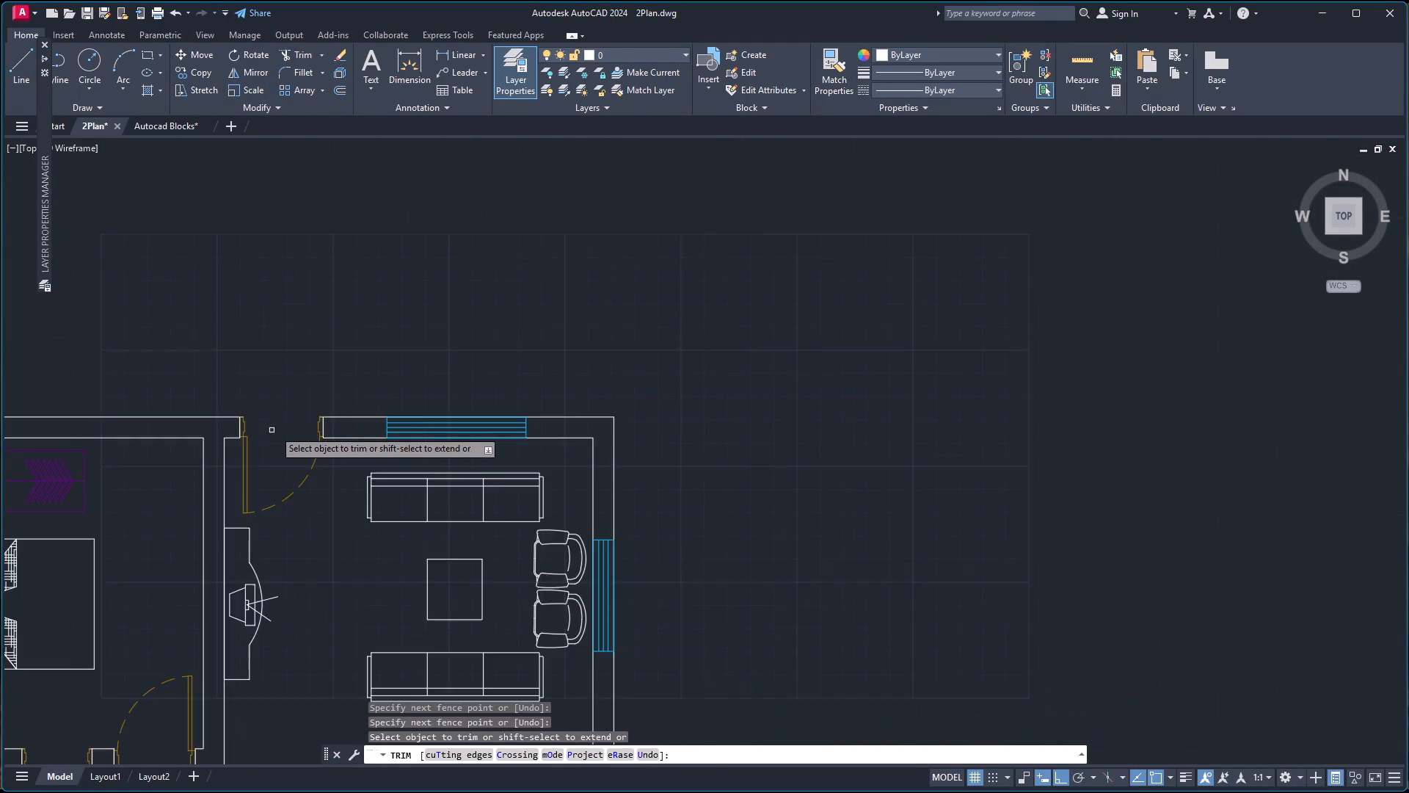
{"action": "scroll", "coordinate": [276, 428], "scroll_direction": "down", "scroll_amount": 2}
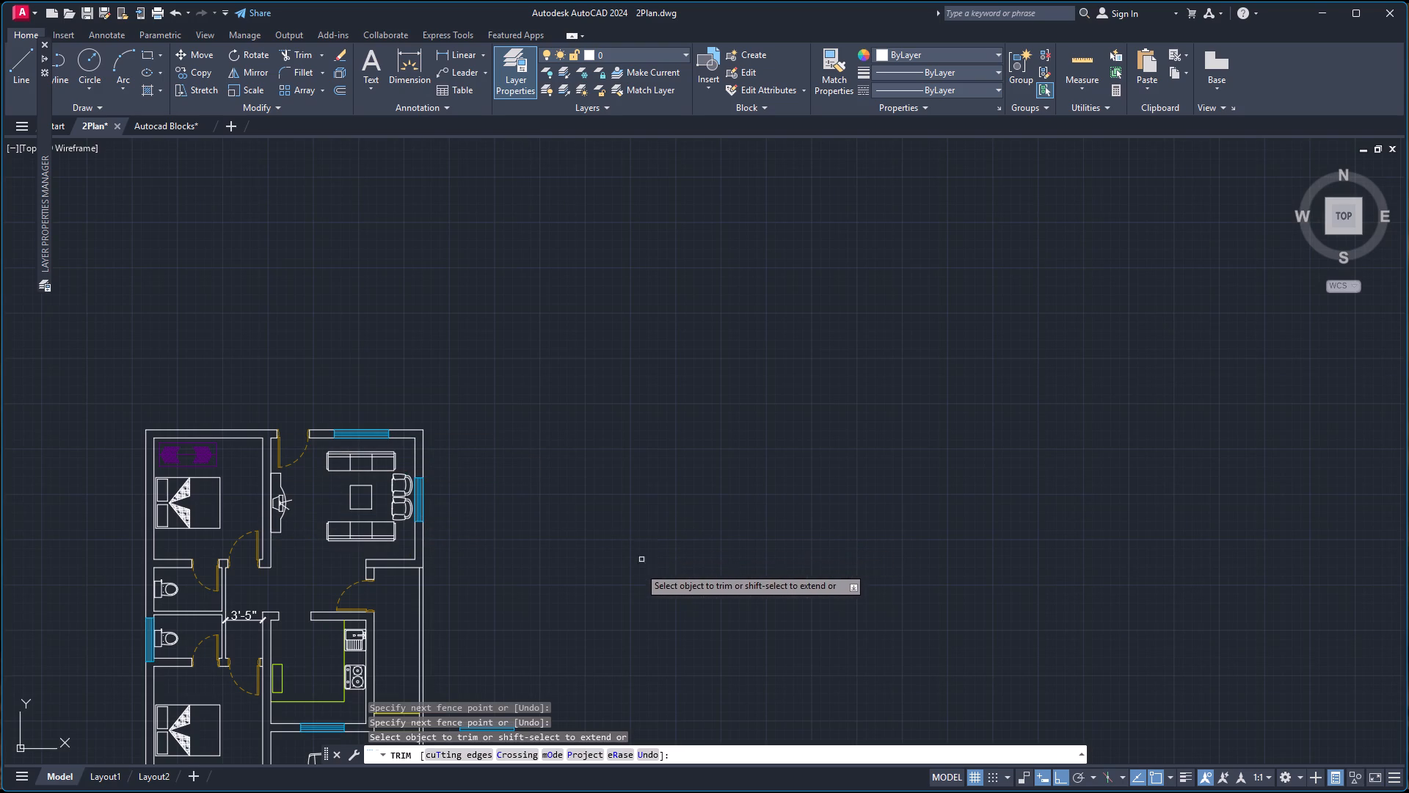
{"action": "scroll", "coordinate": [636, 580], "scroll_direction": "down", "scroll_amount": 2}
{"action": "scroll", "coordinate": [602, 674], "scroll_direction": "up", "scroll_amount": 3}
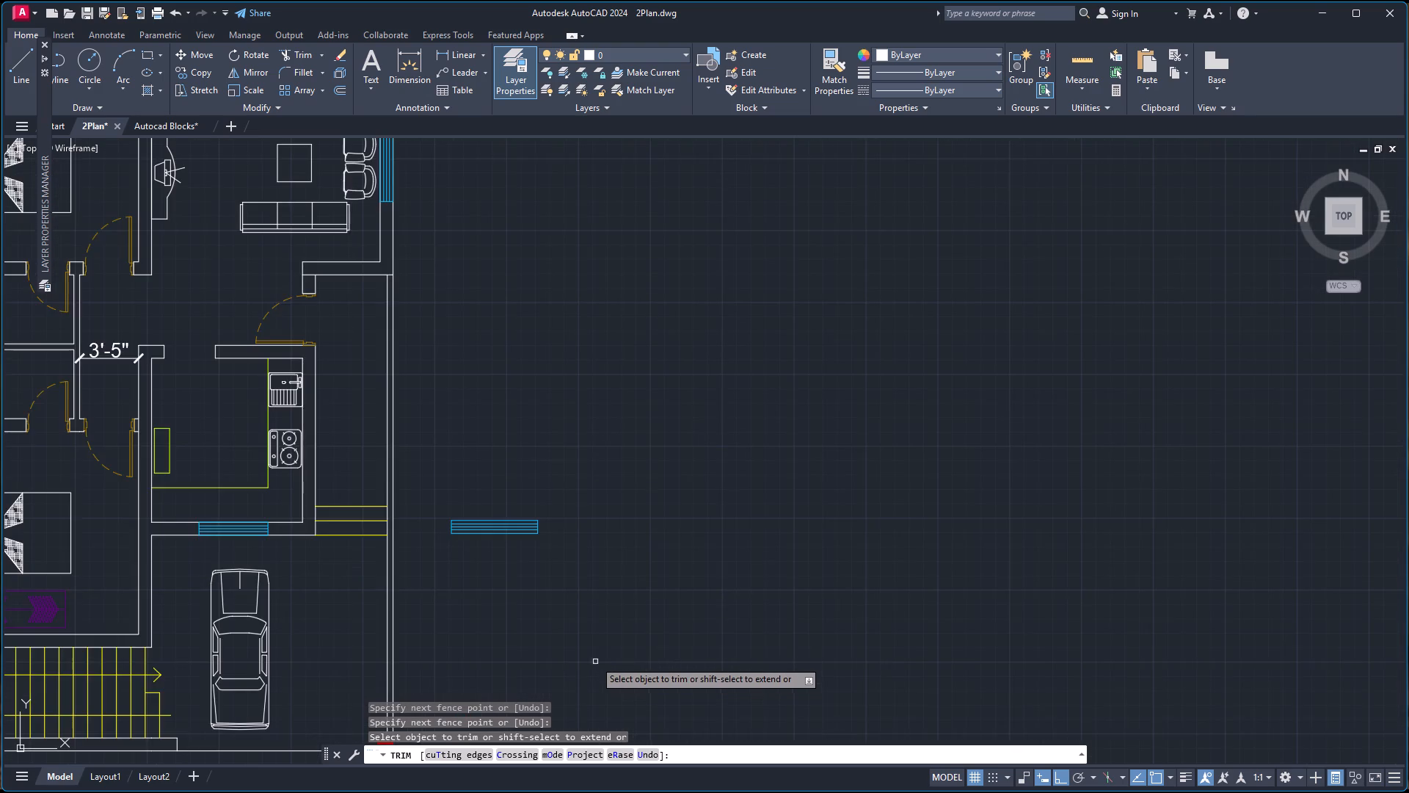
{"action": "scroll", "coordinate": [589, 645], "scroll_direction": "down", "scroll_amount": 2}
{"action": "scroll", "coordinate": [514, 603], "scroll_direction": "up", "scroll_amount": 4}
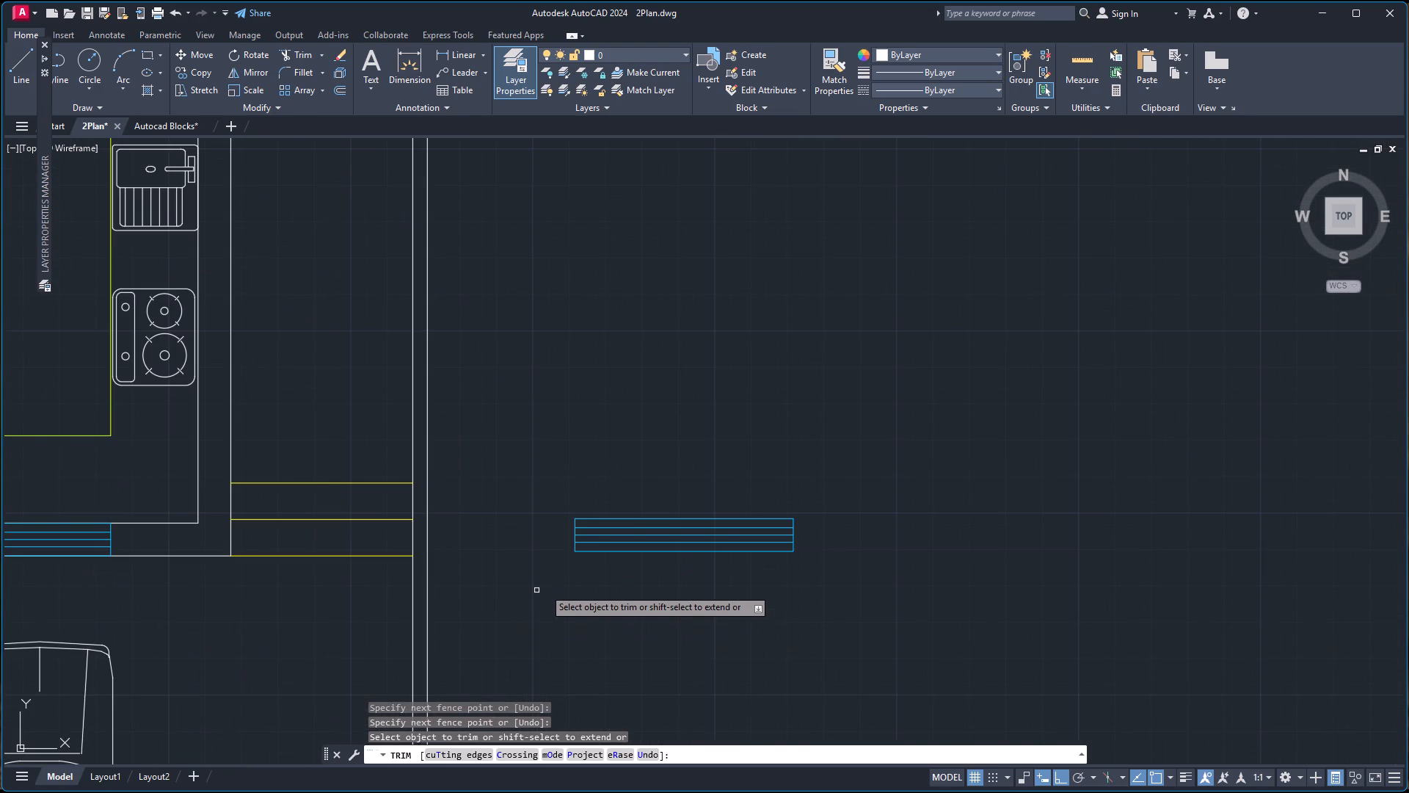
{"action": "scroll", "coordinate": [599, 574], "scroll_direction": "up", "scroll_amount": 2}
{"action": "key", "text": "Escape"}
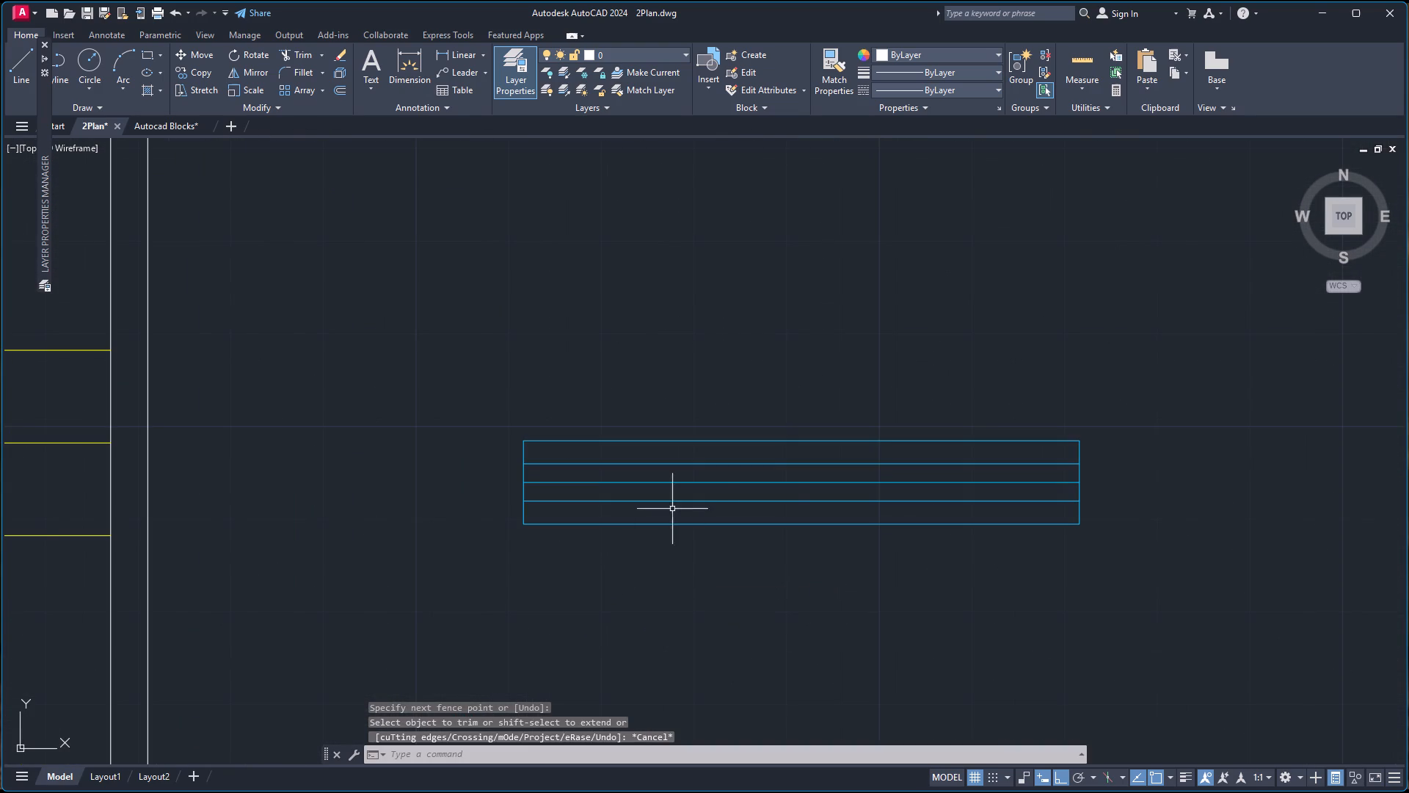
Ungroup the spare window lying beside the plan.
{"action": "left_click", "coordinate": [703, 482]}
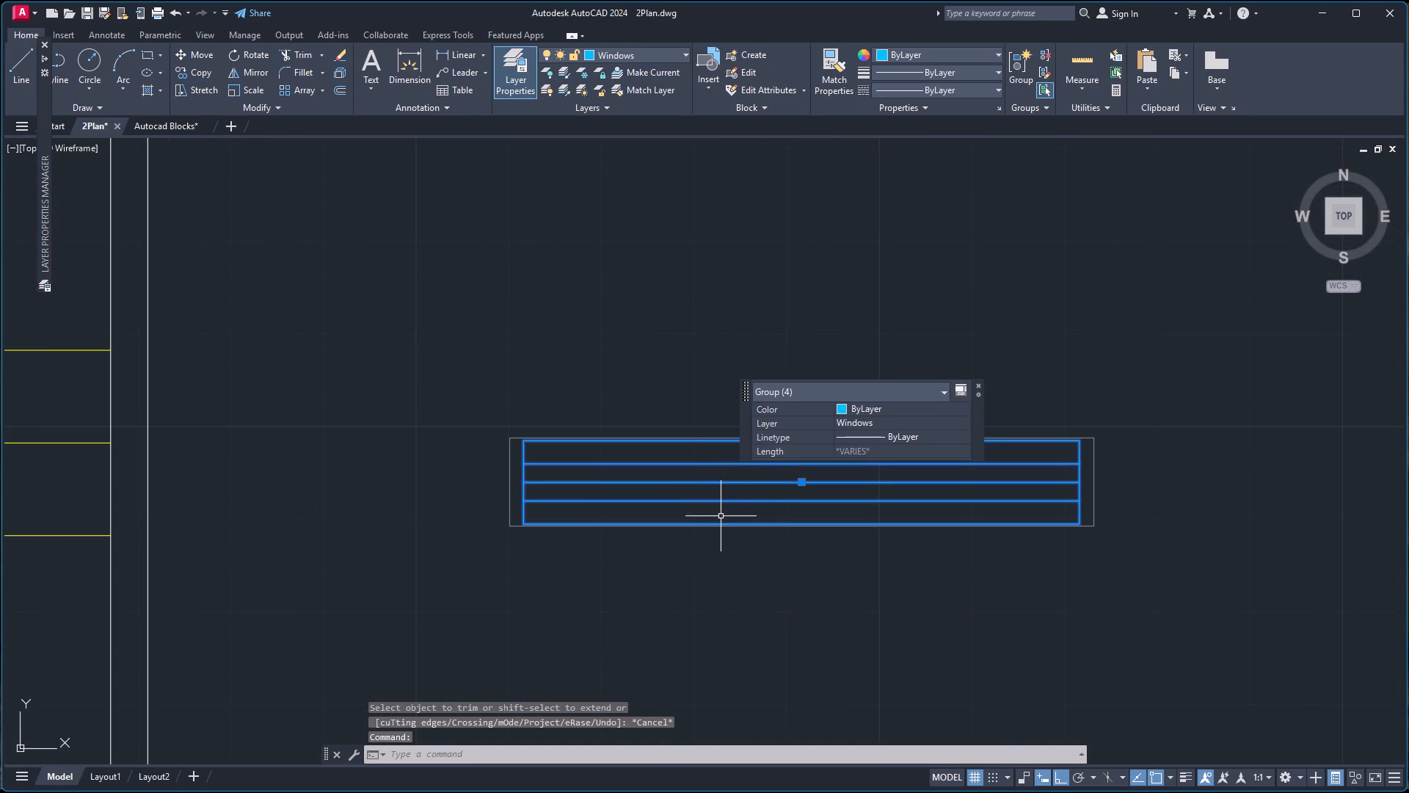
{"action": "key", "text": "u"}
{"action": "key", "text": "n"}
{"action": "key", "text": "g"}
{"action": "key", "text": "Return"}
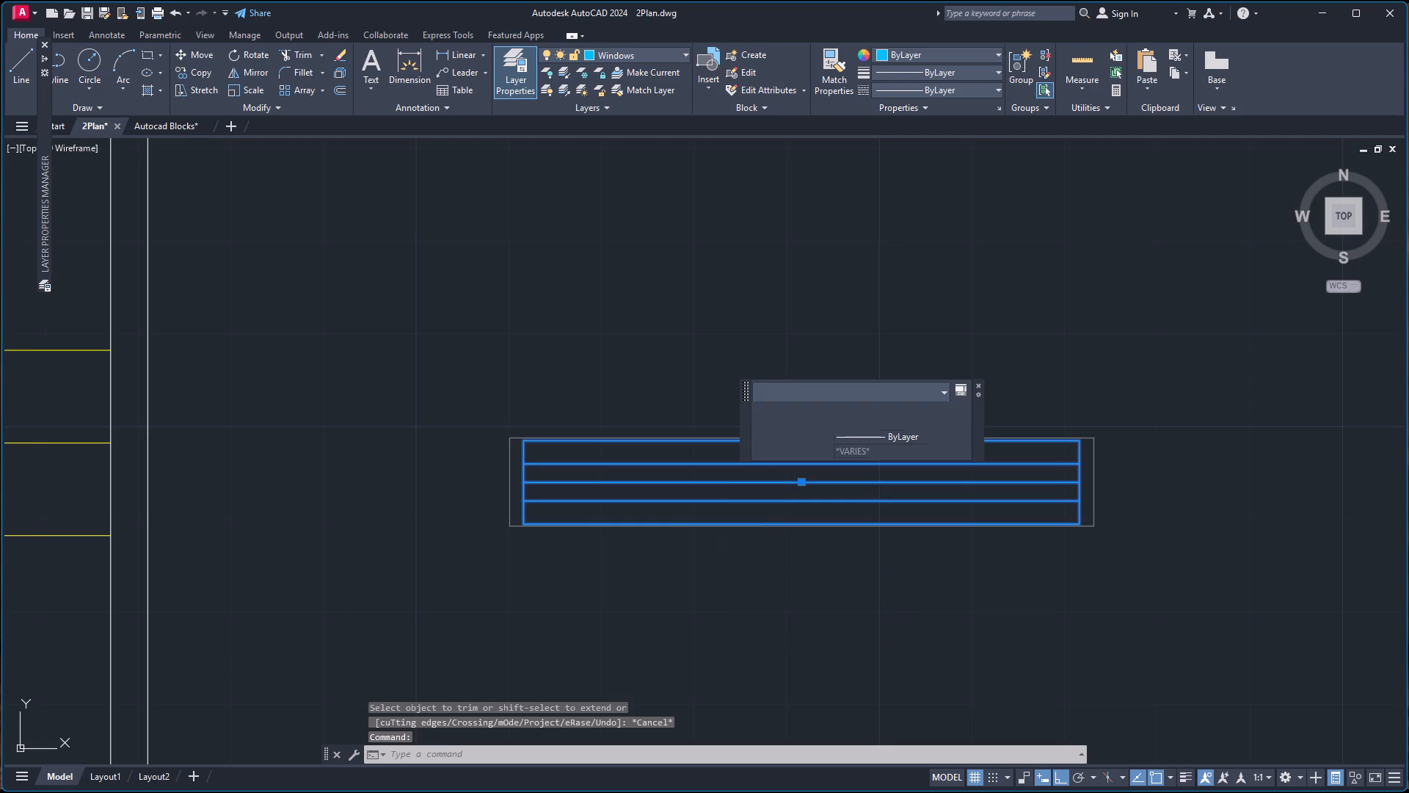
Delete the middle horizontal line of the ungrouped spare window.
{"action": "left_click", "coordinate": [757, 483]}
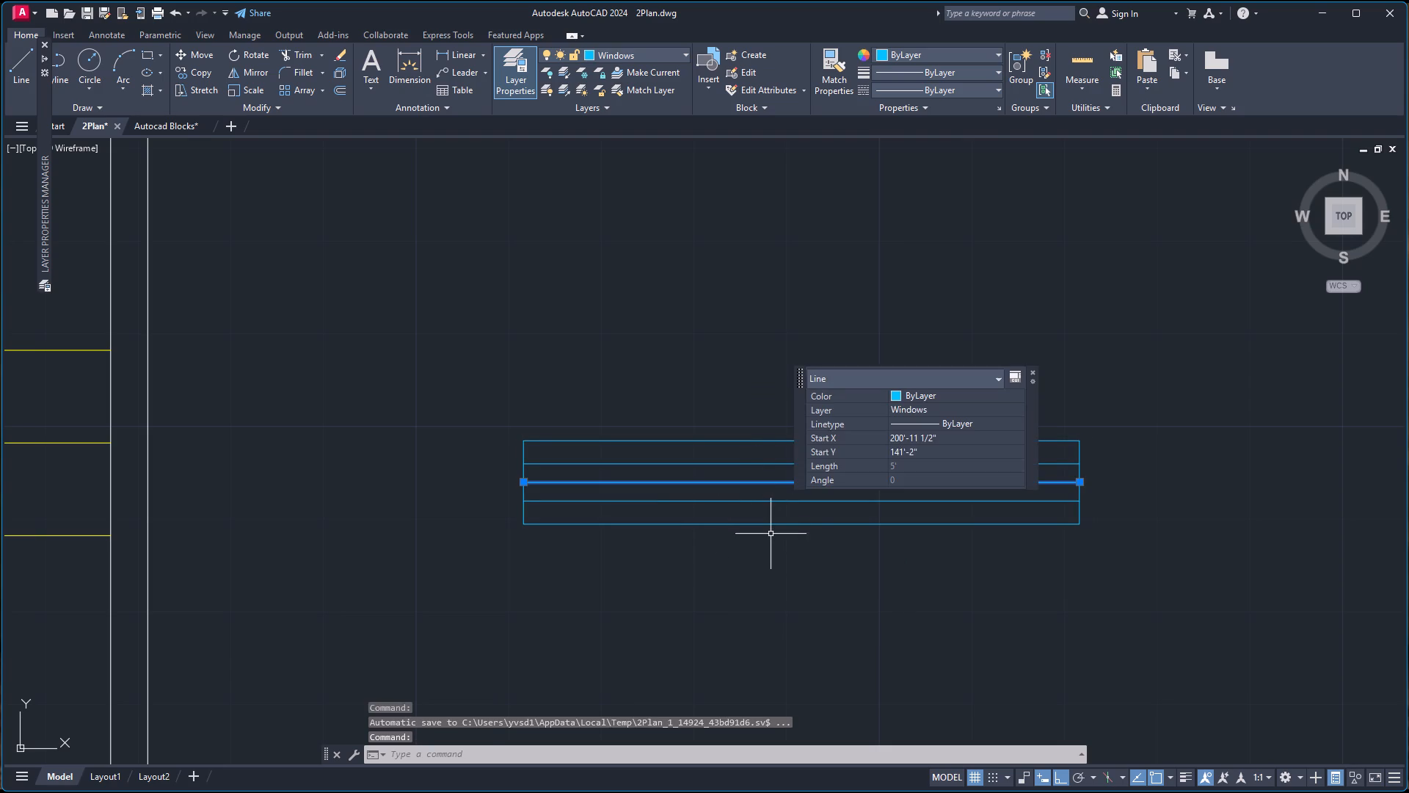
{"action": "key", "text": "Delete"}
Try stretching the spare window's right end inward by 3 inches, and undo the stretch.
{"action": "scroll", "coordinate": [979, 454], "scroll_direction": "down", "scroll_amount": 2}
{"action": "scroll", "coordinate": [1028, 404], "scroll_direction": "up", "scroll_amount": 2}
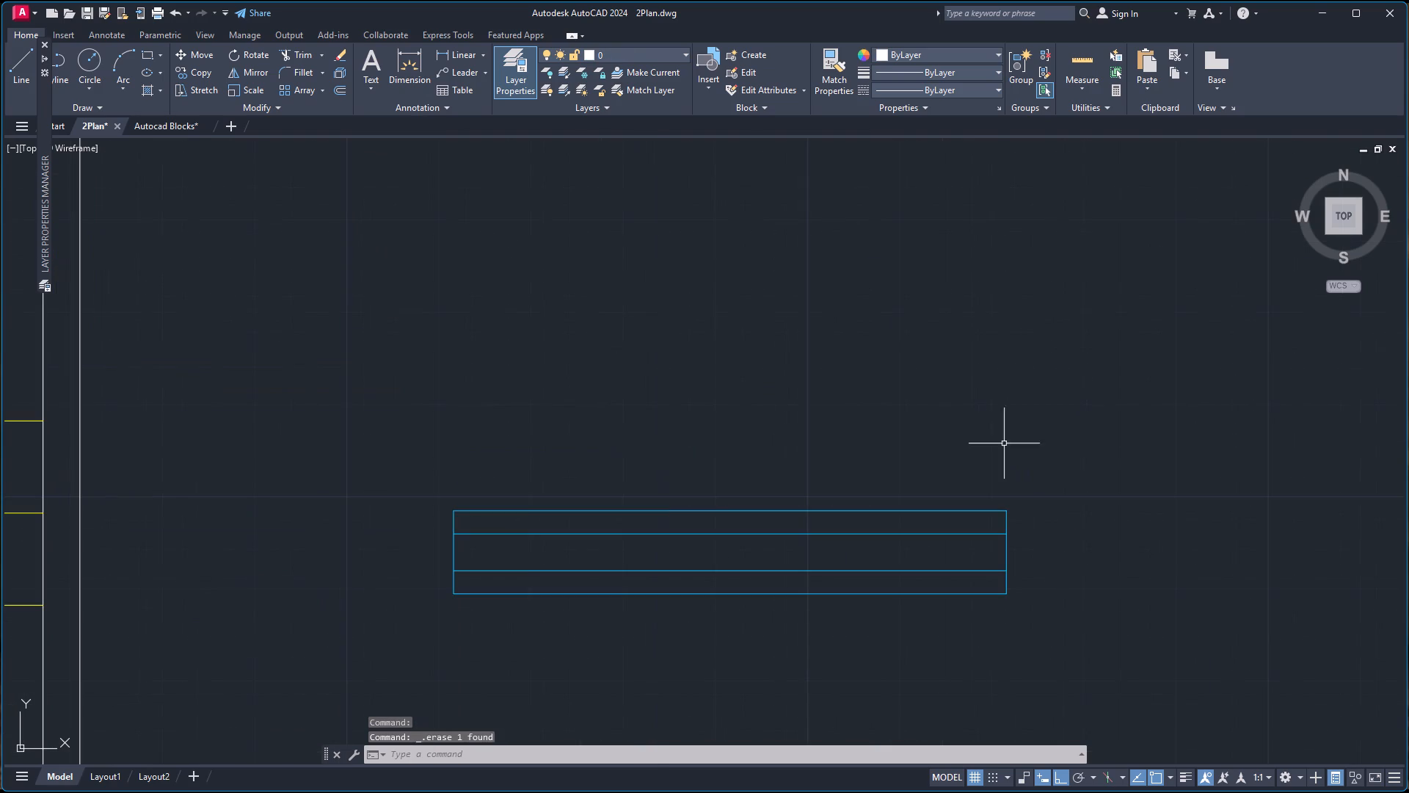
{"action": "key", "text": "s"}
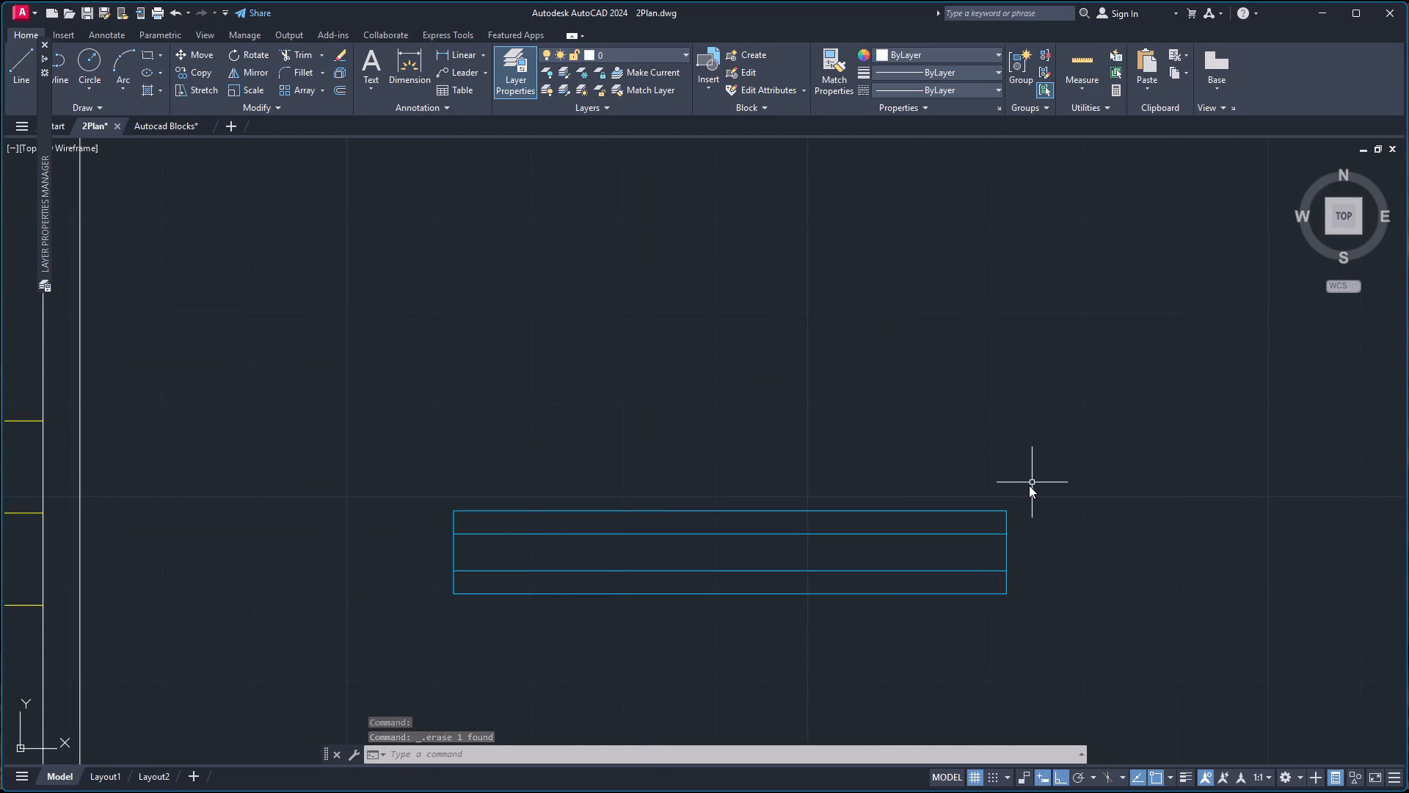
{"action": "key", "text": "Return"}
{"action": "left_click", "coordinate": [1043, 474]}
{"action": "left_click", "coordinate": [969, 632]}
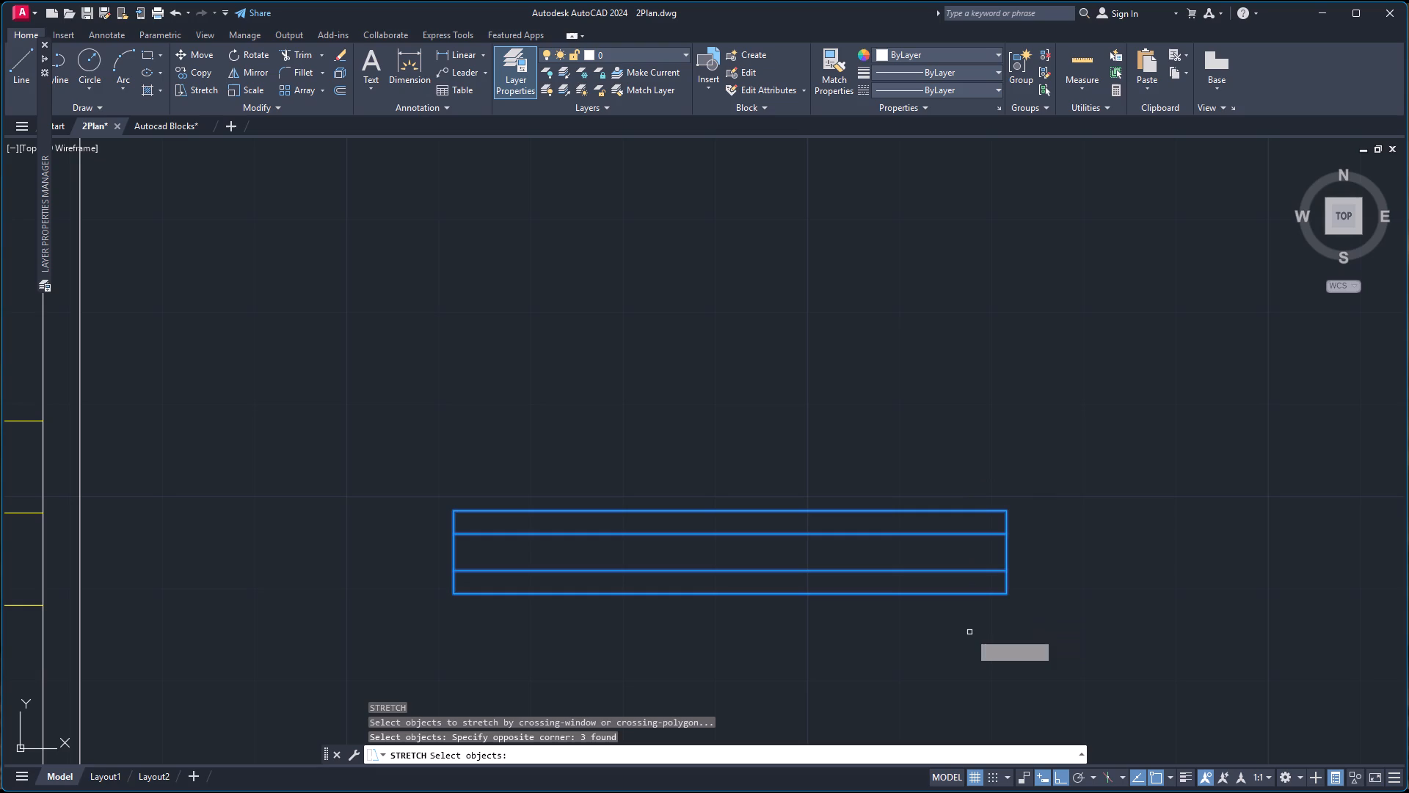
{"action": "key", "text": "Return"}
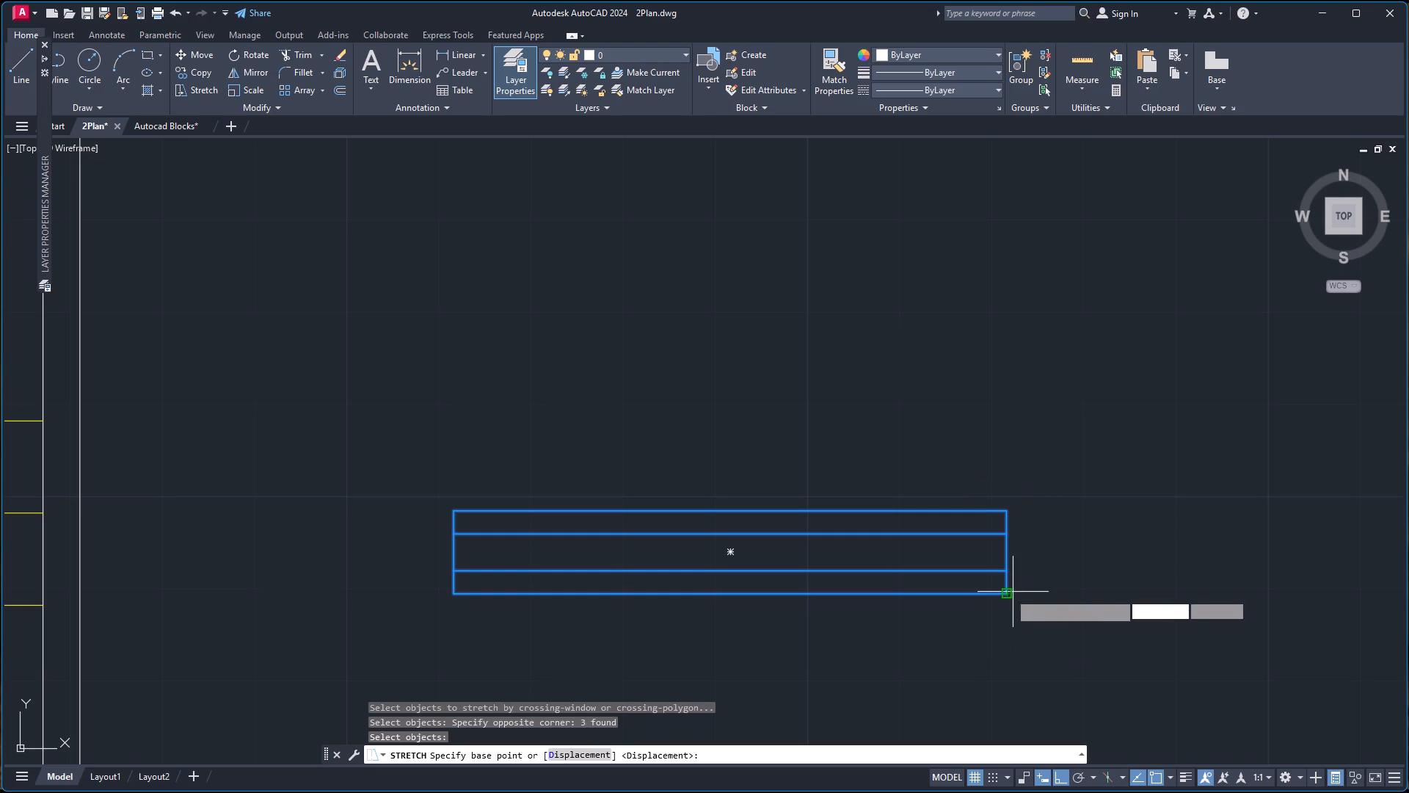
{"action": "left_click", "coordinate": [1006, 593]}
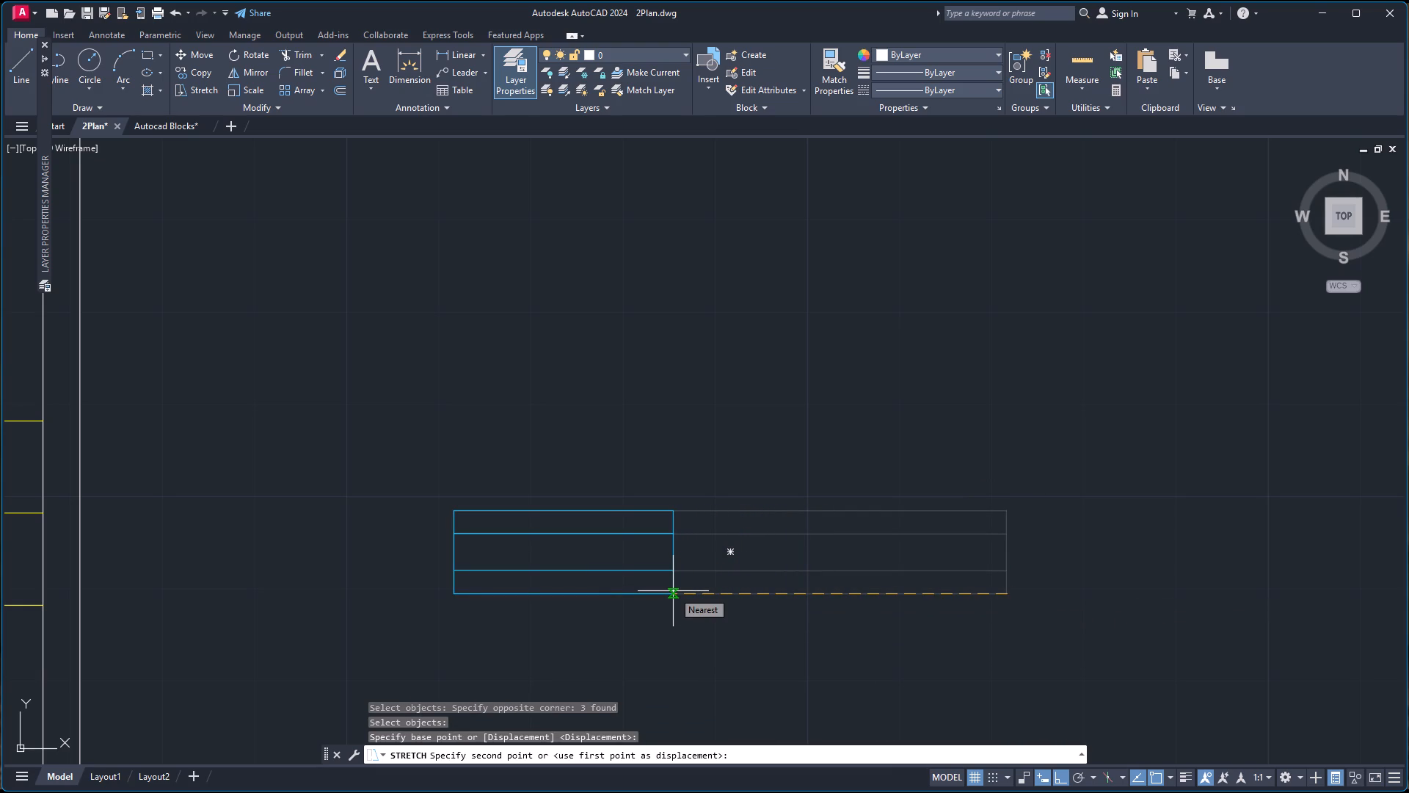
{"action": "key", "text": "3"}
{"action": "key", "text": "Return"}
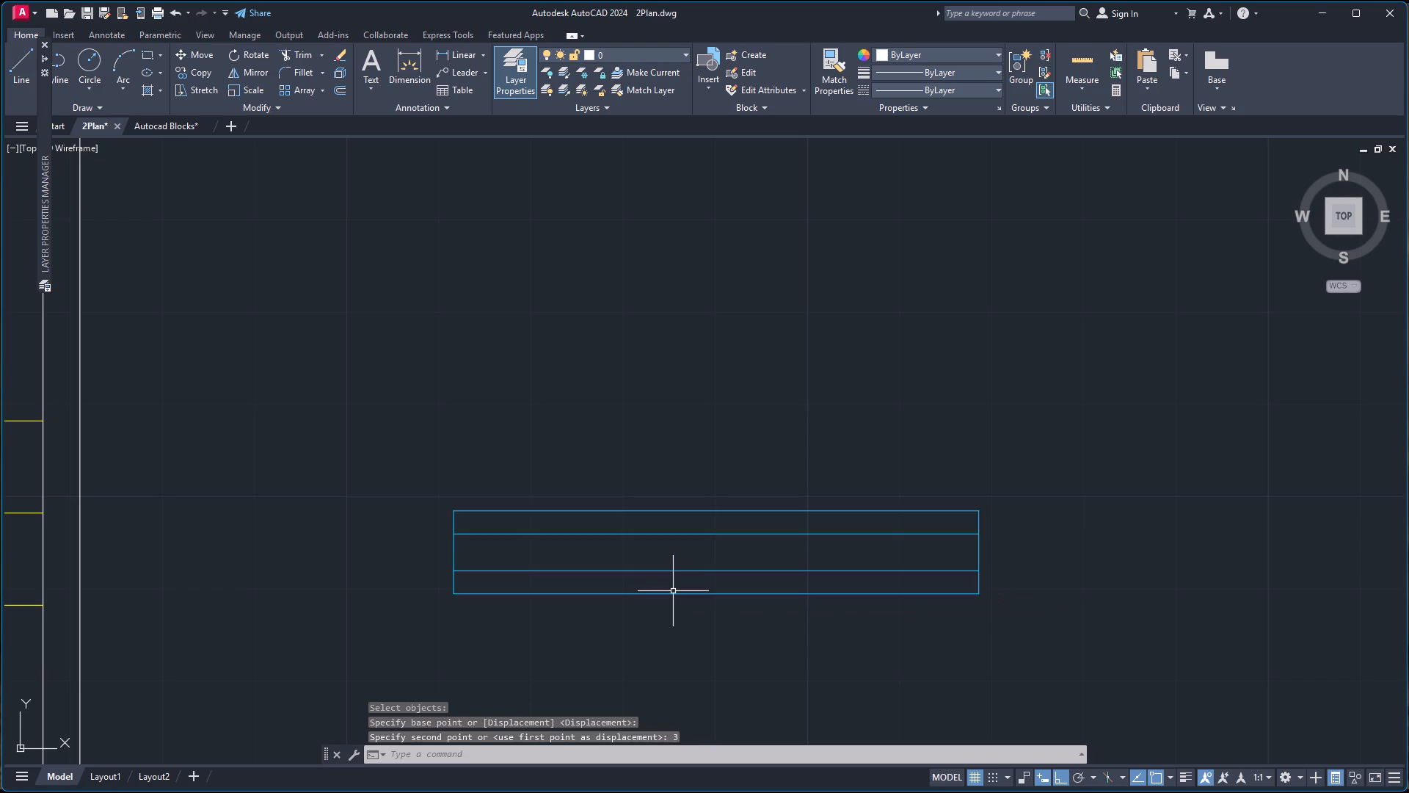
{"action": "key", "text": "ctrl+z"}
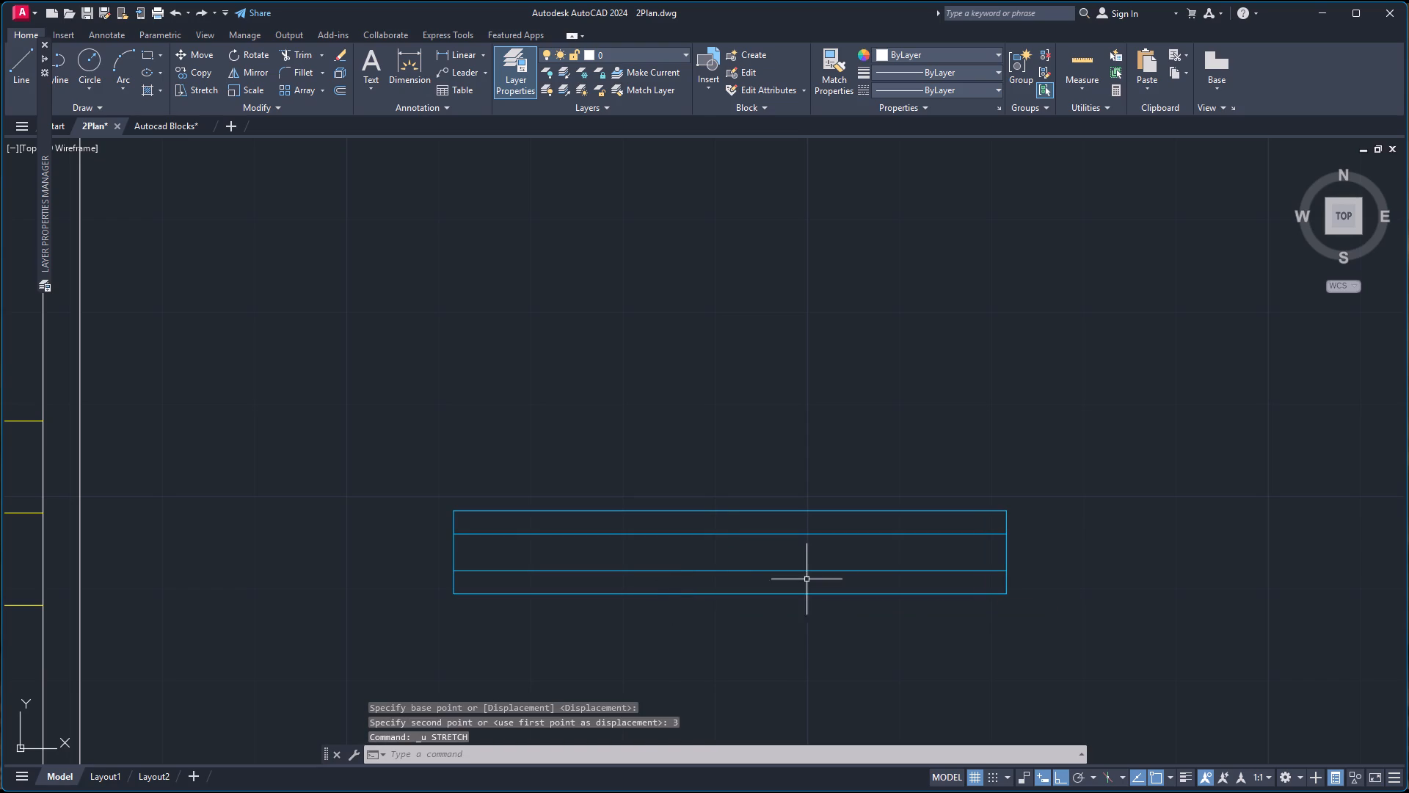
Shorten the spare window by stretching its right end 3' inward.
{"action": "key", "text": "s"}
{"action": "key", "text": "Return"}
{"action": "left_click", "coordinate": [1028, 471]}
{"action": "left_click", "coordinate": [968, 619]}
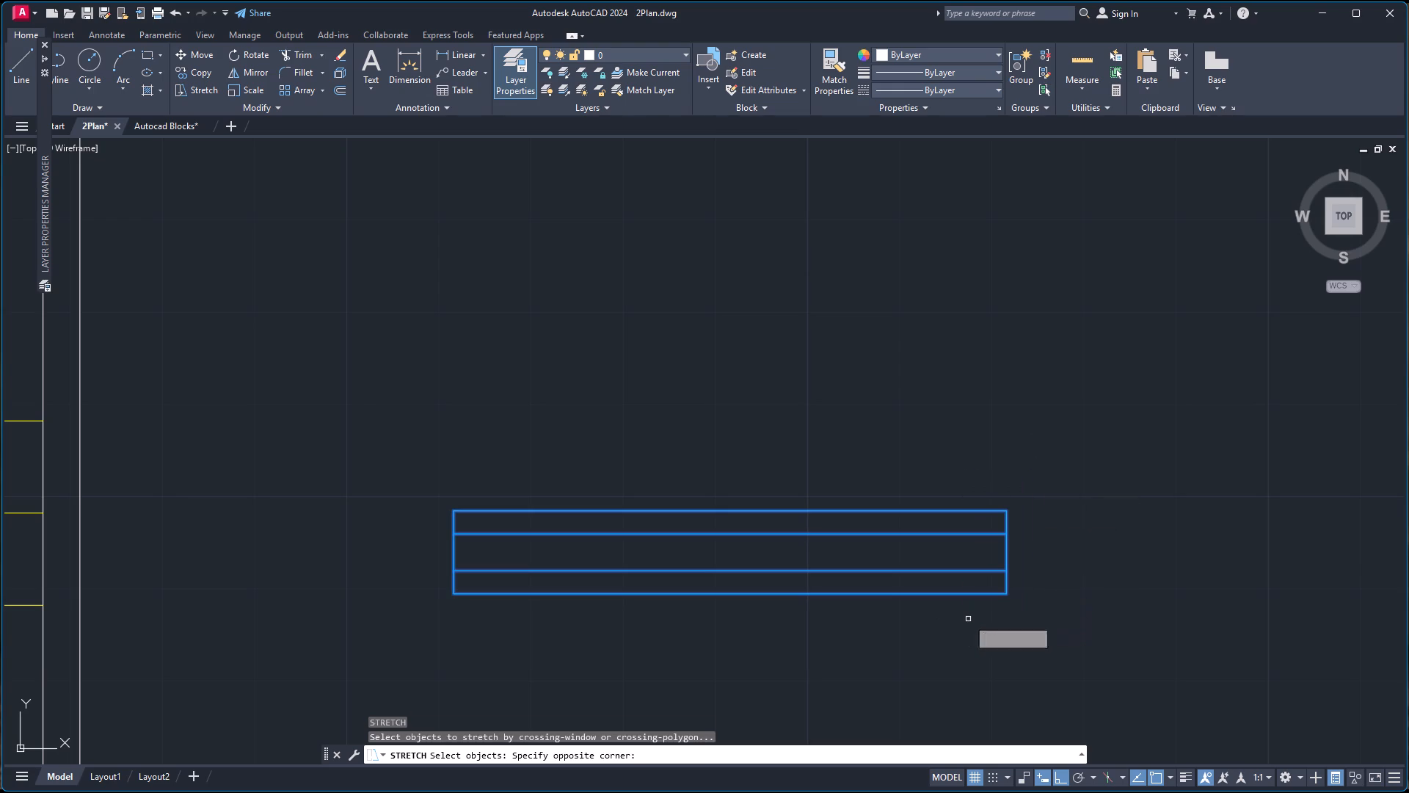
{"action": "key", "text": "Return"}
{"action": "left_click", "coordinate": [1004, 590]}
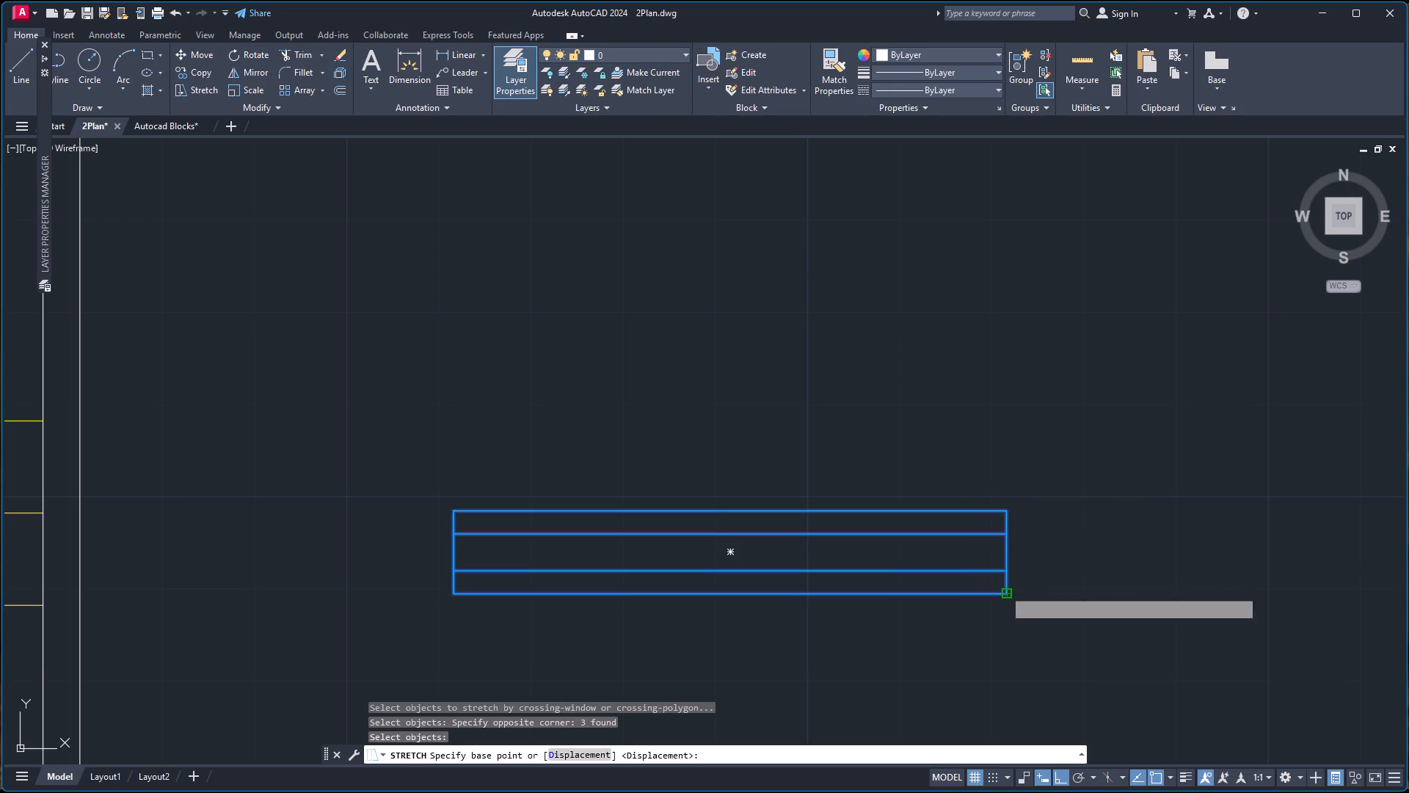
{"action": "type", "text": "3'"}
{"action": "key", "text": "Return"}
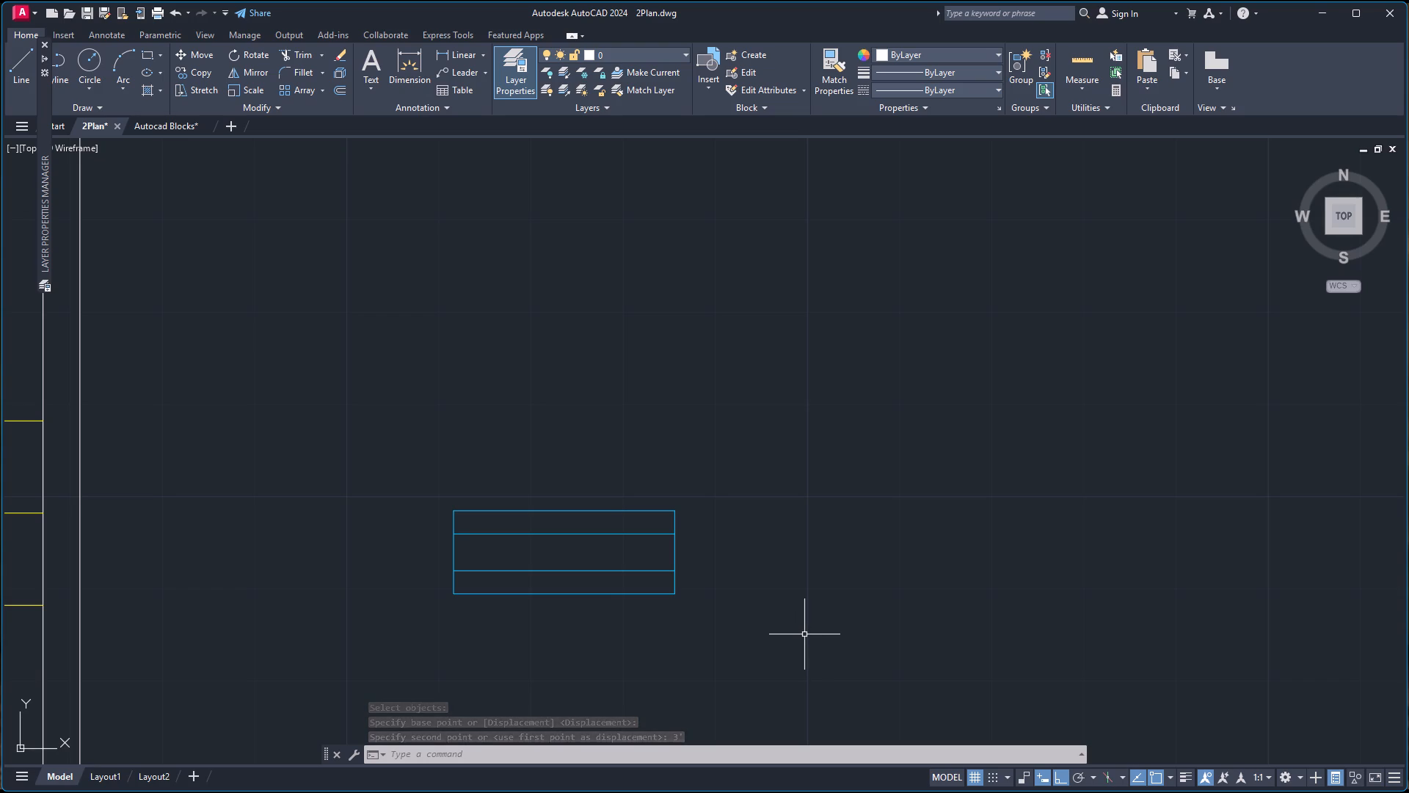
Rotate the shortened spare window 90 degrees counterclockwise to vertical about its bottom edge midpoint.
{"action": "scroll", "coordinate": [684, 605], "scroll_direction": "down", "scroll_amount": 3}
{"action": "left_click", "coordinate": [582, 552]}
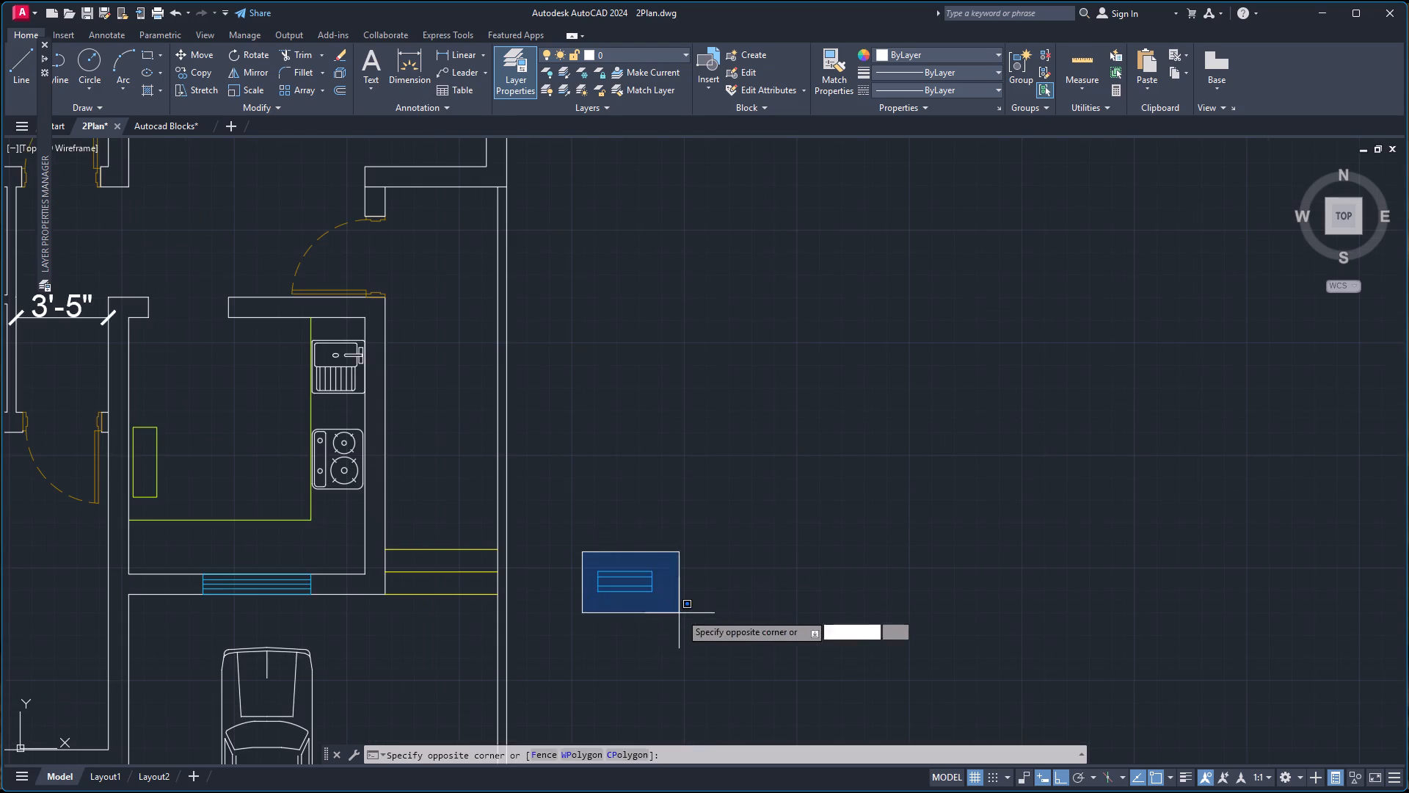
{"action": "left_click", "coordinate": [686, 615]}
{"action": "type", "text": "ro"}
{"action": "key", "text": "Return"}
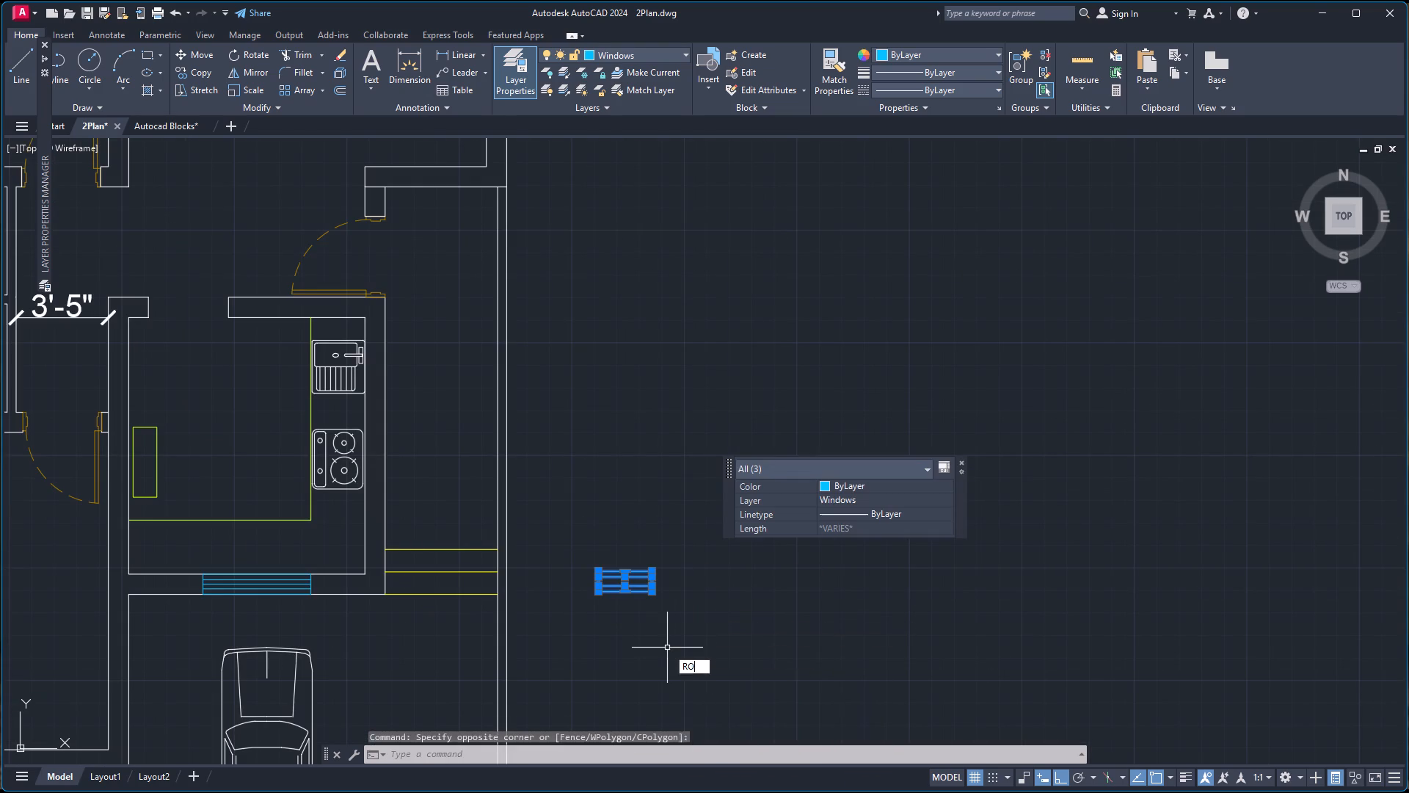
{"action": "scroll", "coordinate": [633, 602], "scroll_direction": "up", "scroll_amount": 2}
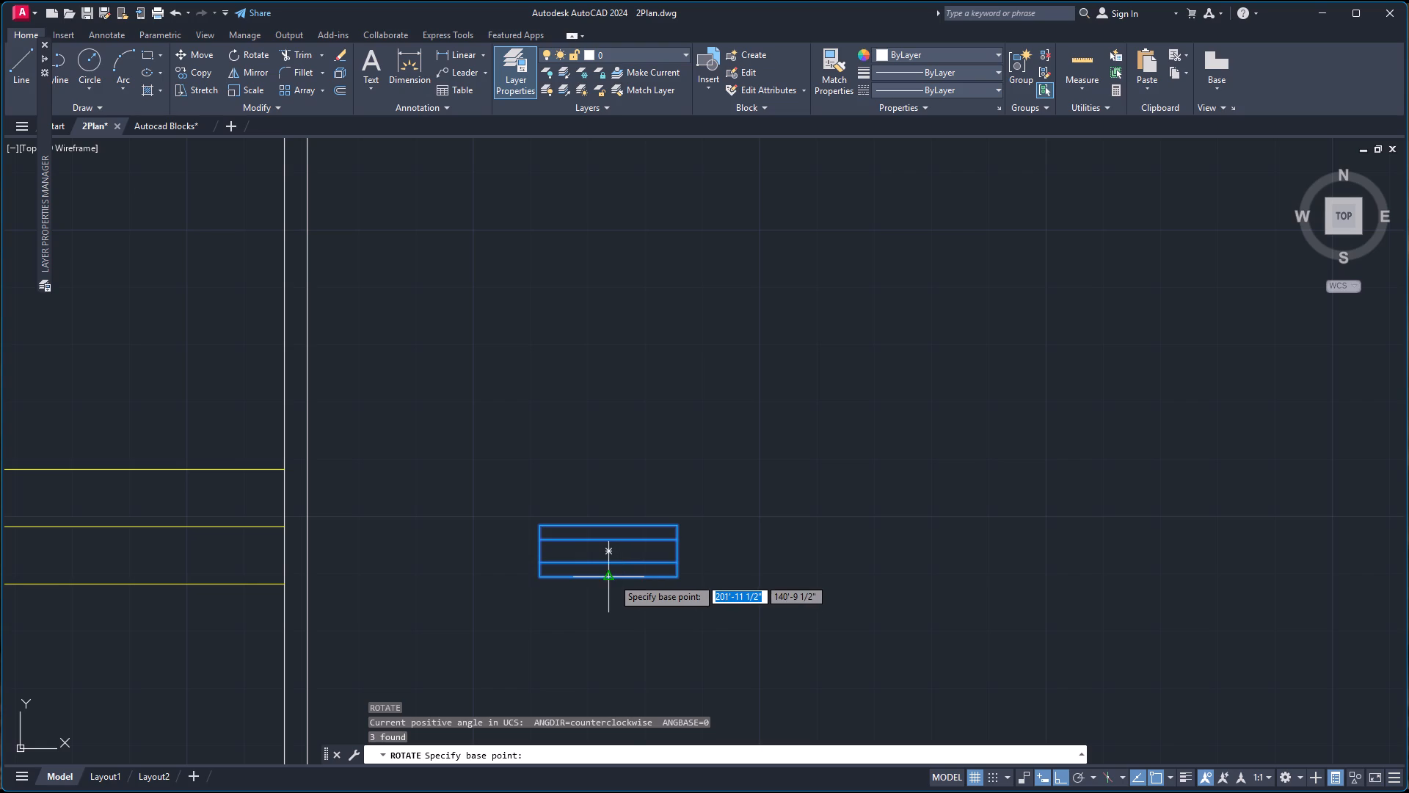
{"action": "left_click", "coordinate": [613, 578]}
{"action": "left_click", "coordinate": [614, 430]}
Copy the vertical spare window by its right edge midpoint into the upper toilet's outer wall, centred between the room's two inner wall corners.
{"action": "left_click", "coordinate": [547, 449]}
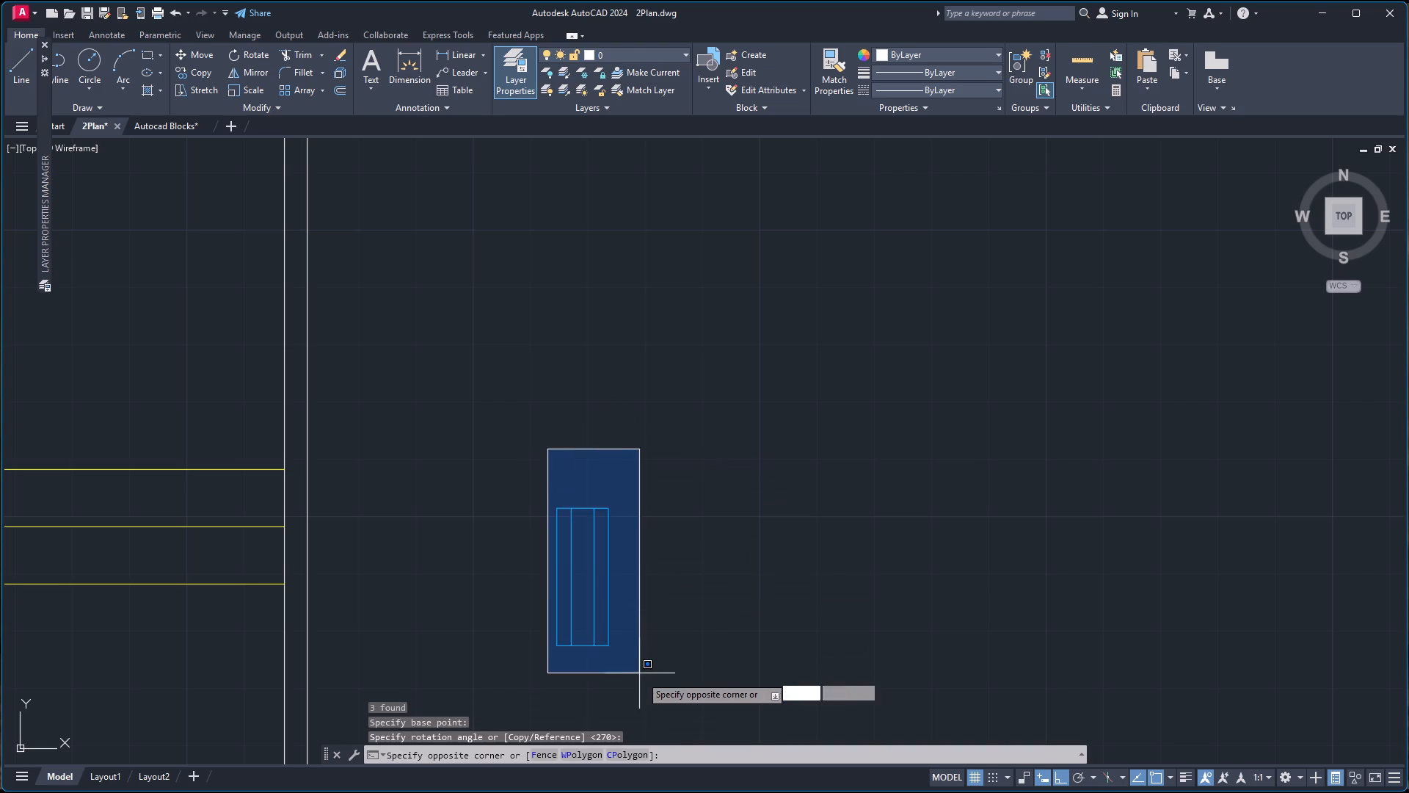
{"action": "left_click", "coordinate": [641, 677]}
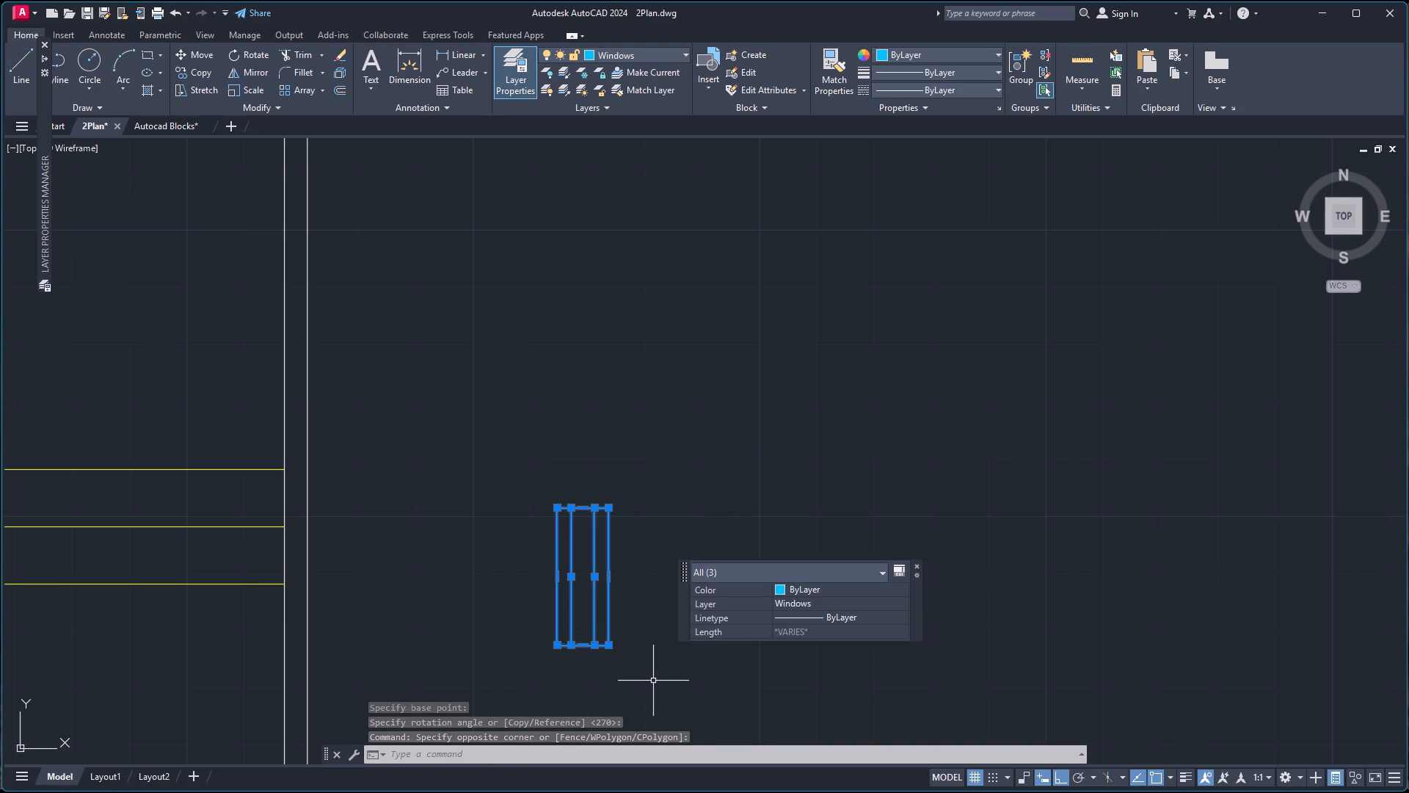
{"action": "type", "text": "co"}
{"action": "key", "text": "Return"}
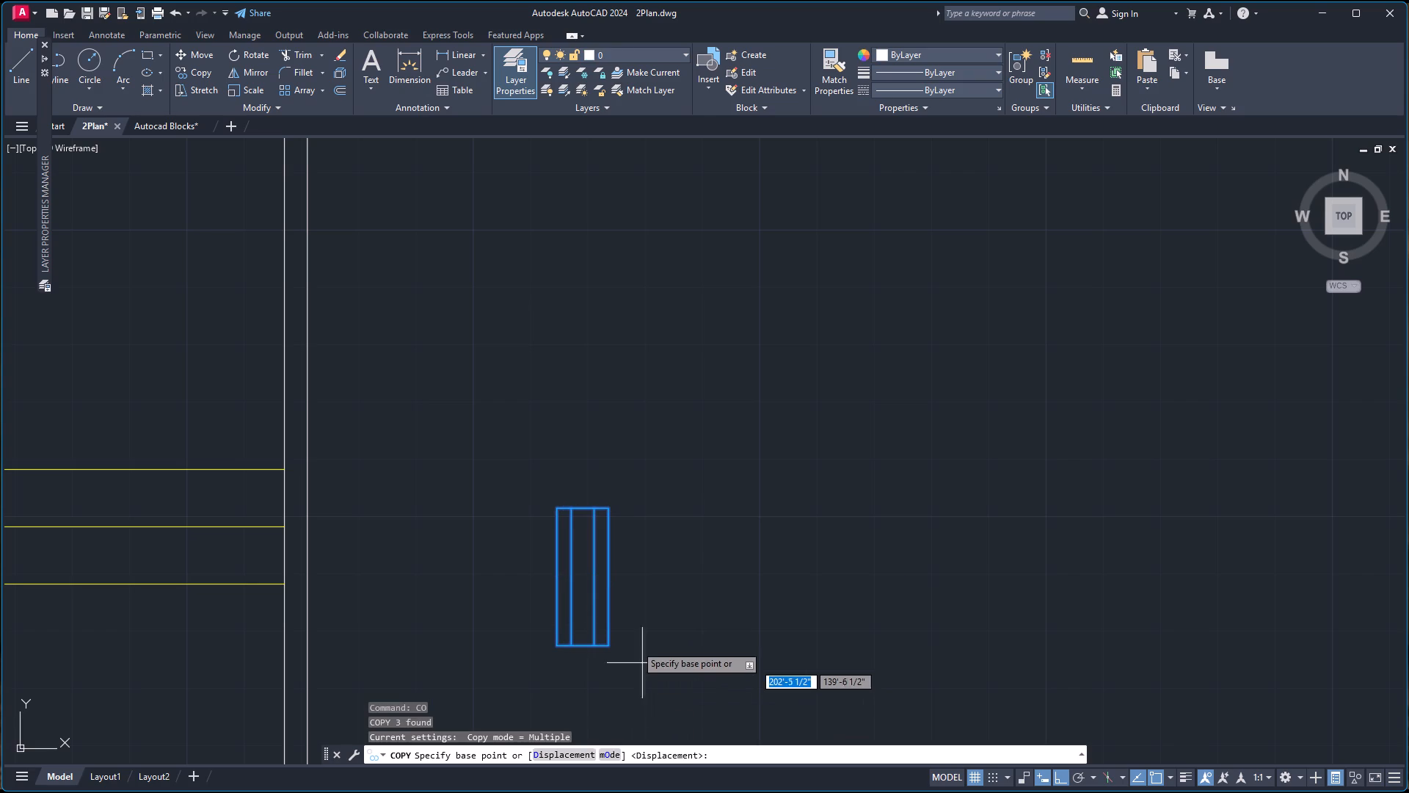
{"action": "left_click", "coordinate": [611, 577]}
{"action": "scroll", "coordinate": [478, 590], "scroll_direction": "down", "scroll_amount": 4}
{"action": "scroll", "coordinate": [345, 590], "scroll_direction": "down", "scroll_amount": 5}
{"action": "scroll", "coordinate": [260, 554], "scroll_direction": "up", "scroll_amount": 3}
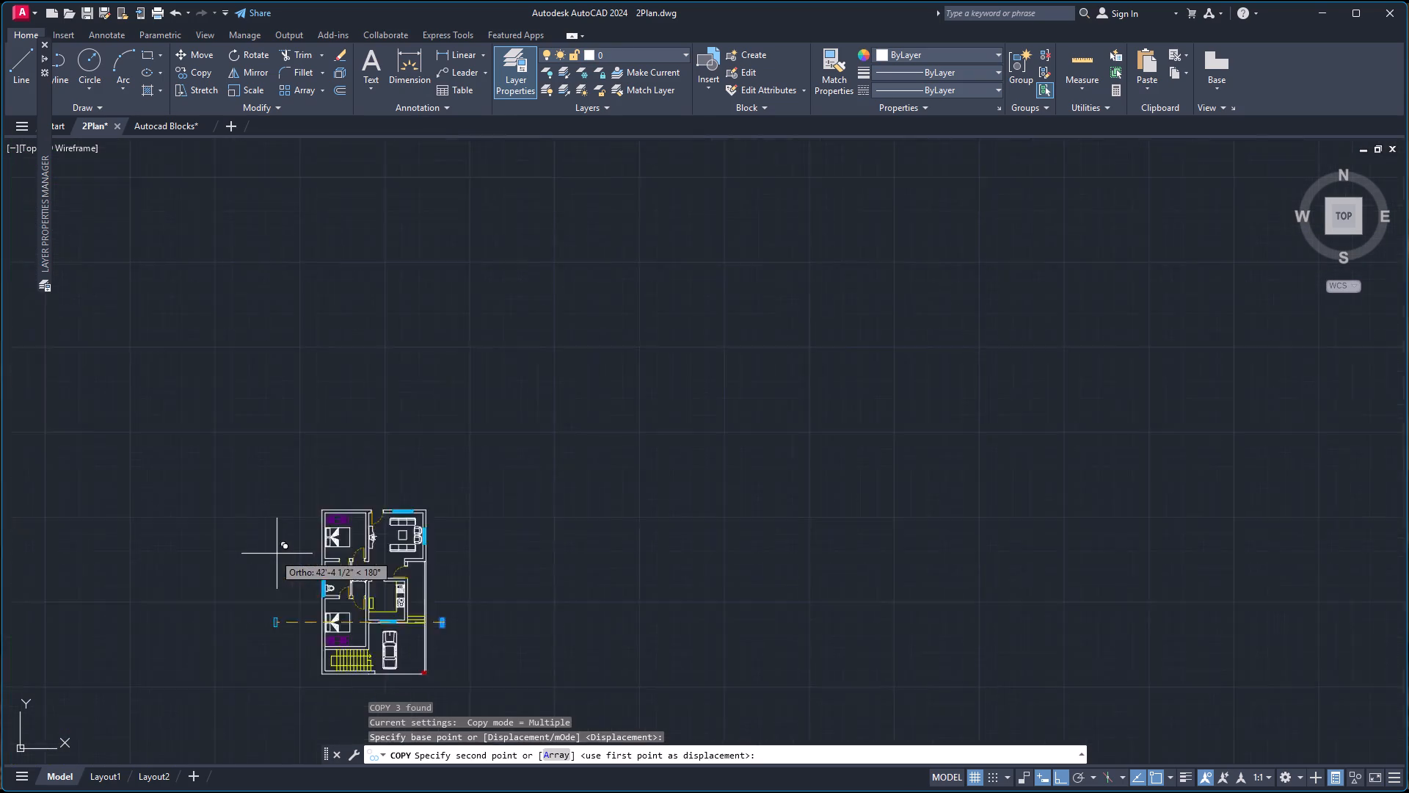
{"action": "scroll", "coordinate": [283, 554], "scroll_direction": "up", "scroll_amount": 2}
{"action": "scroll", "coordinate": [421, 646], "scroll_direction": "up", "scroll_amount": 1}
{"action": "scroll", "coordinate": [515, 648], "scroll_direction": "down", "scroll_amount": 2}
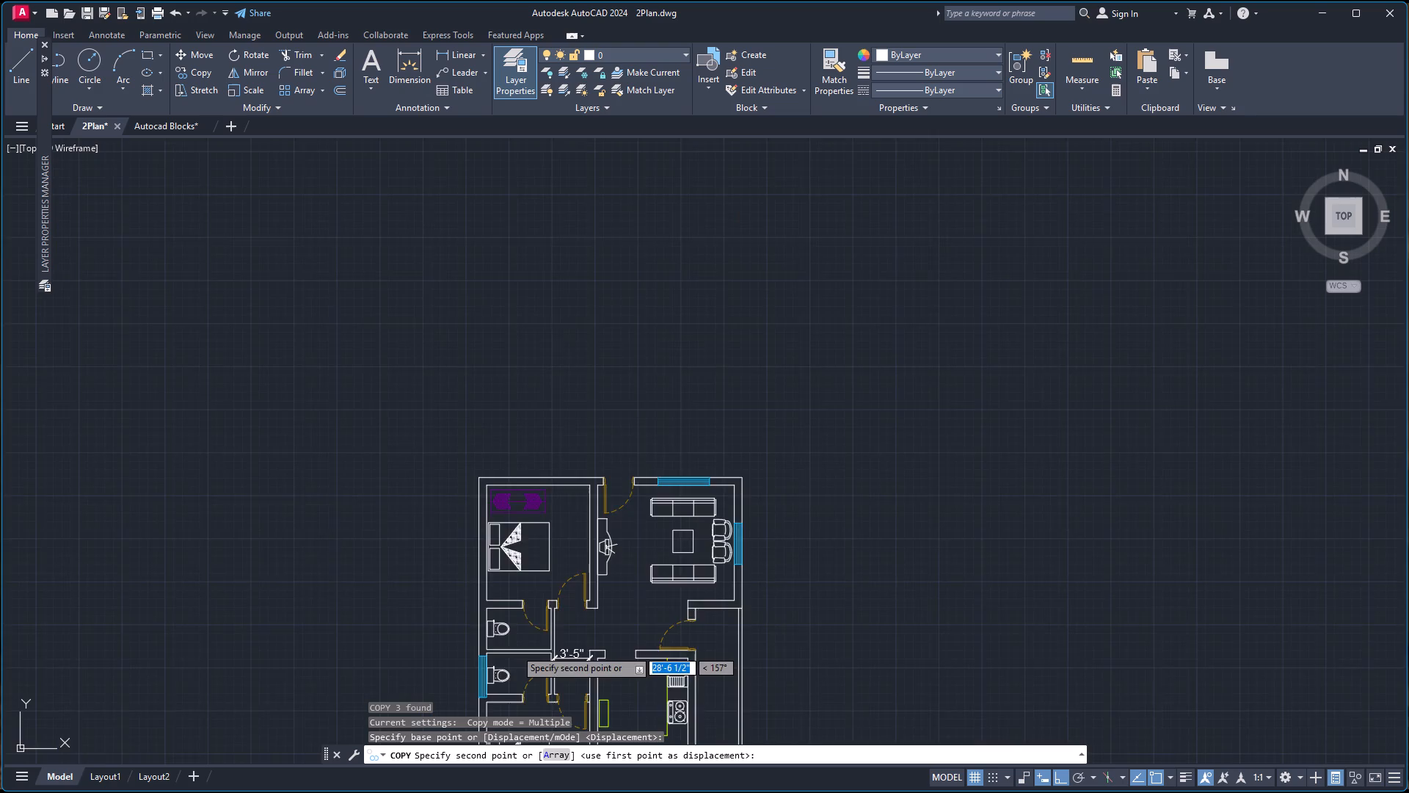
{"action": "scroll", "coordinate": [515, 649], "scroll_direction": "down", "scroll_amount": 1}
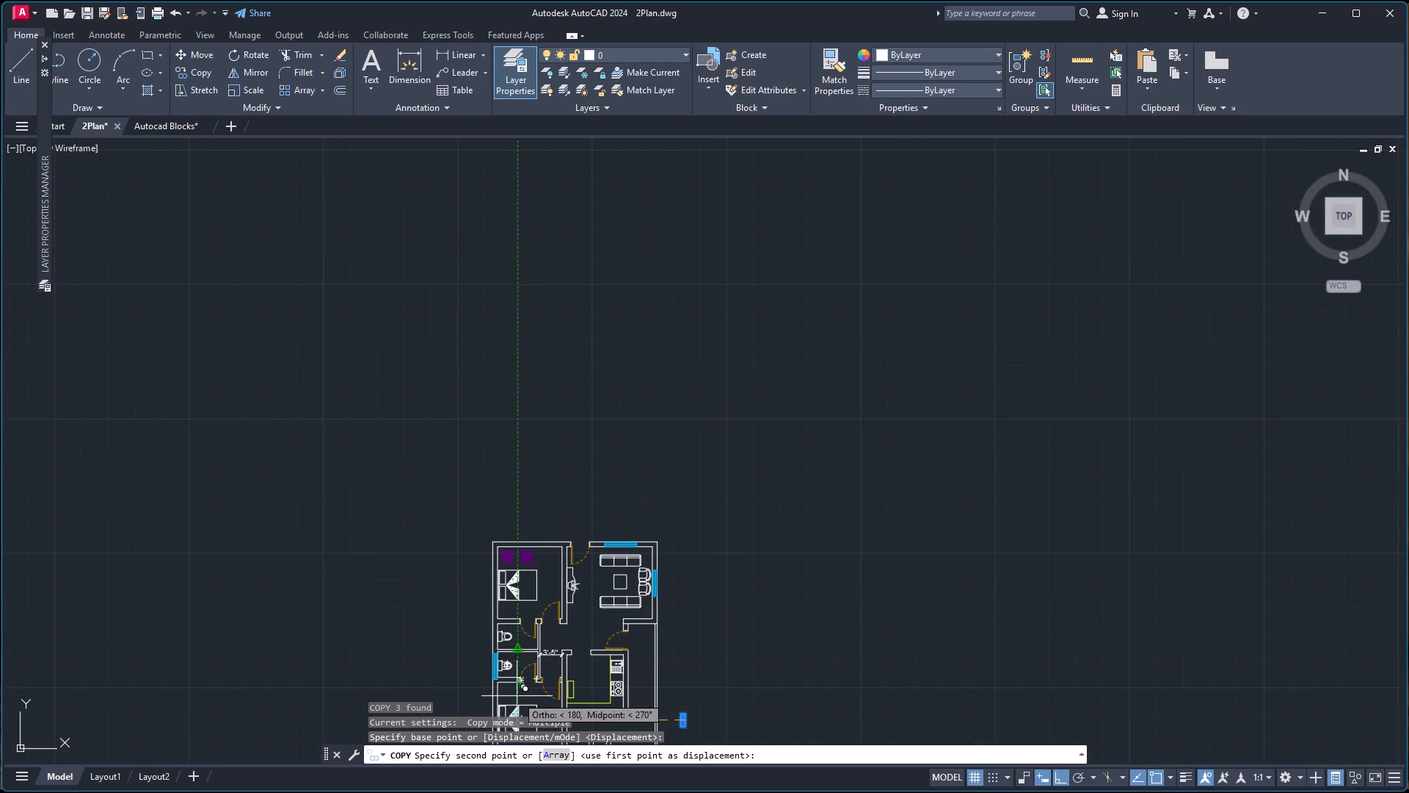
{"action": "scroll", "coordinate": [487, 643], "scroll_direction": "up", "scroll_amount": 3}
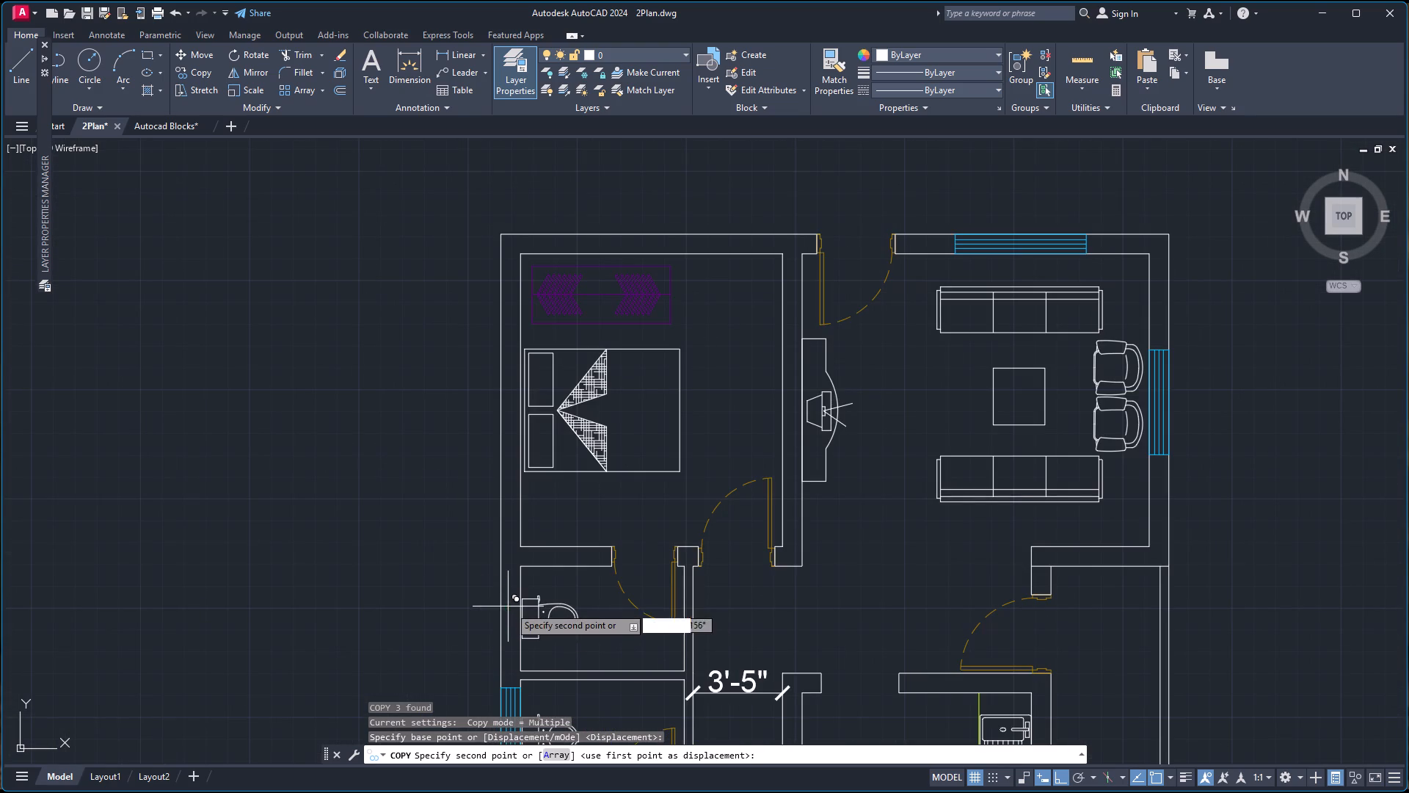
{"action": "right_click", "coordinate": [517, 615]}
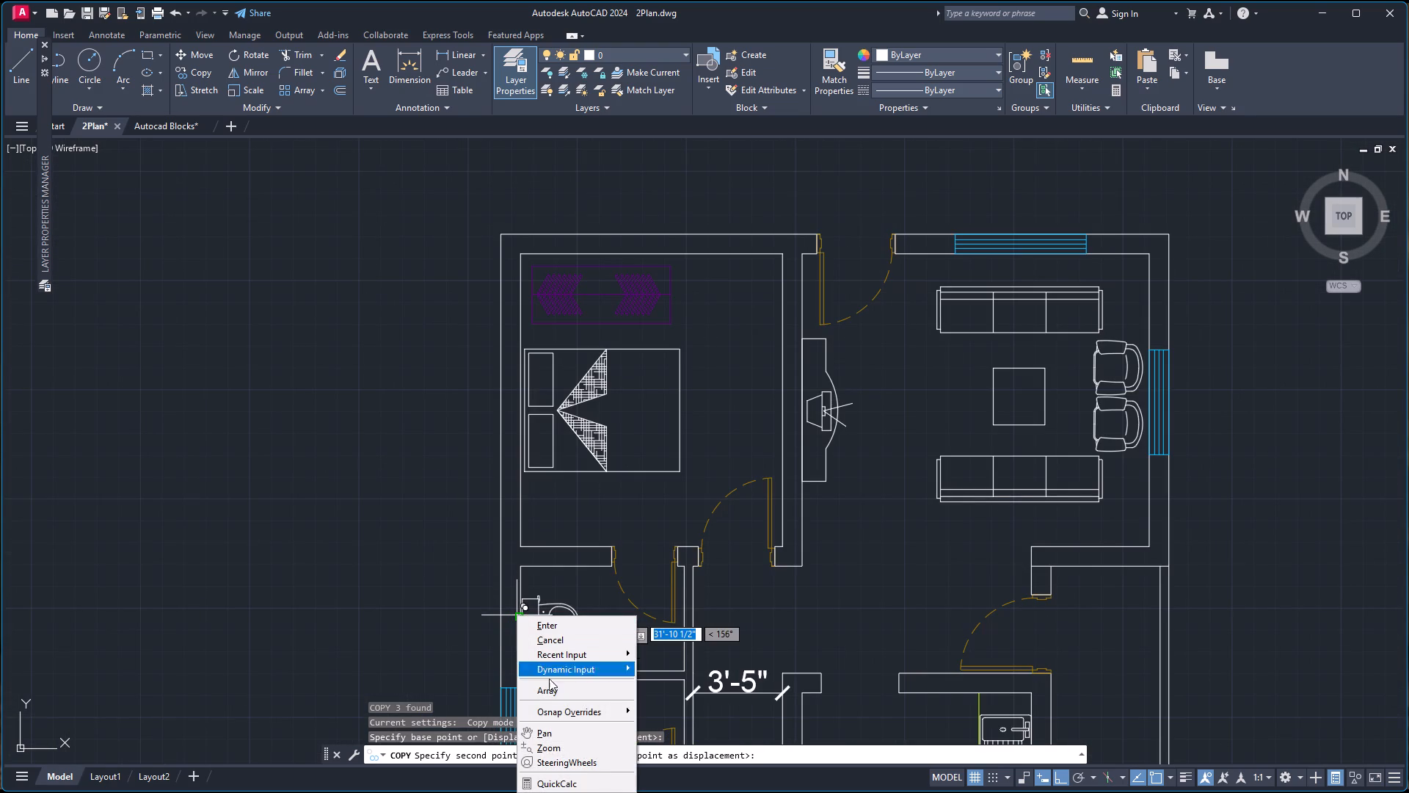
{"action": "left_click", "coordinate": [575, 711]}
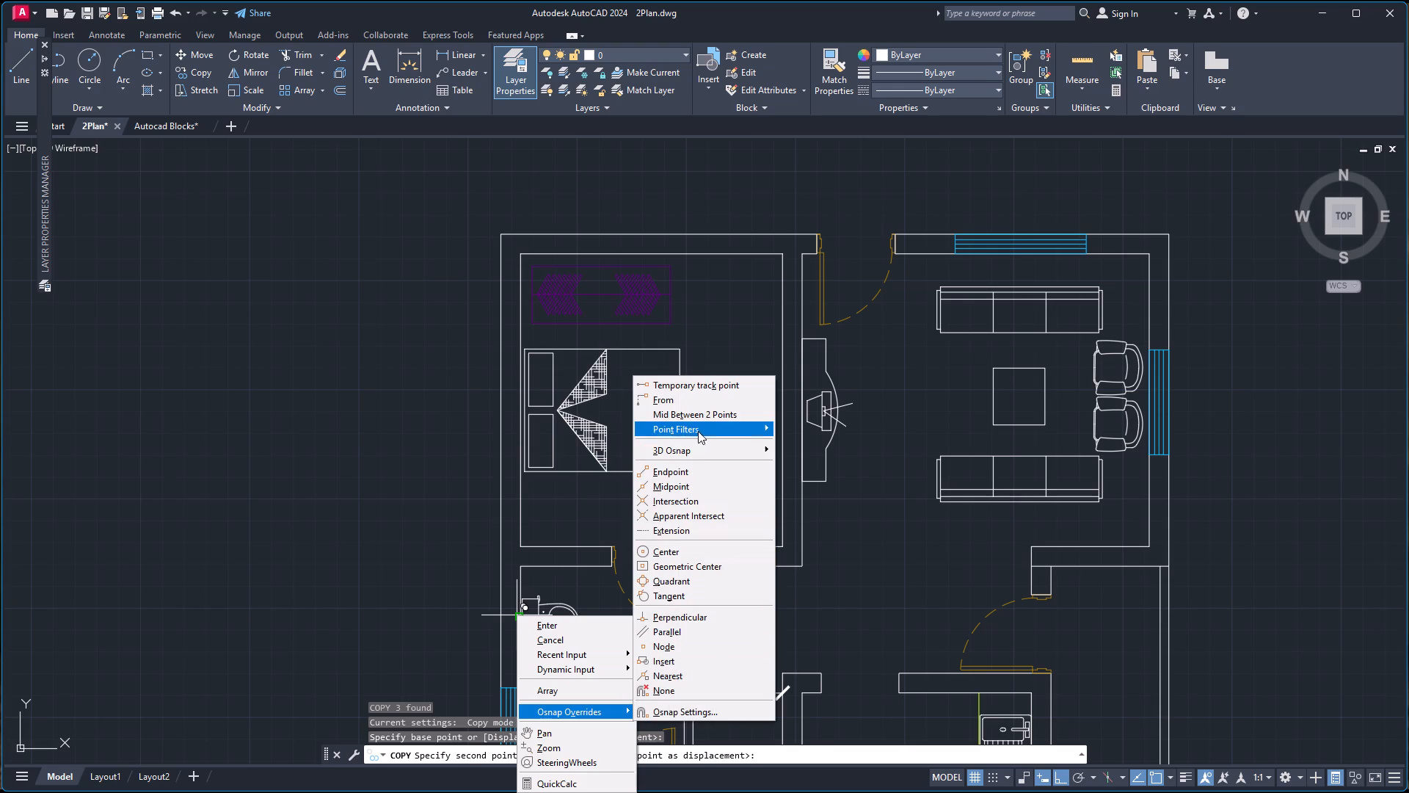
{"action": "left_click", "coordinate": [704, 413]}
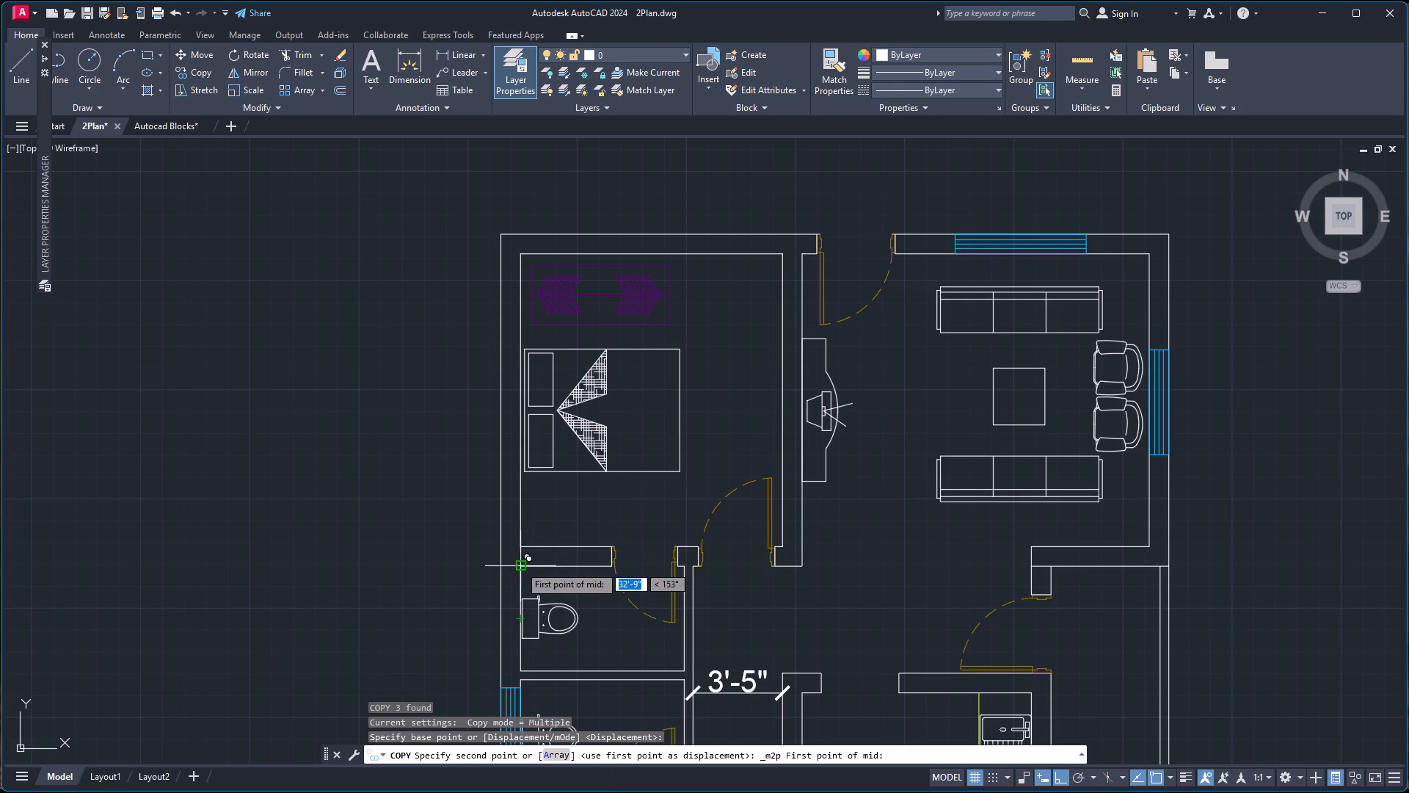
{"action": "left_click", "coordinate": [520, 568]}
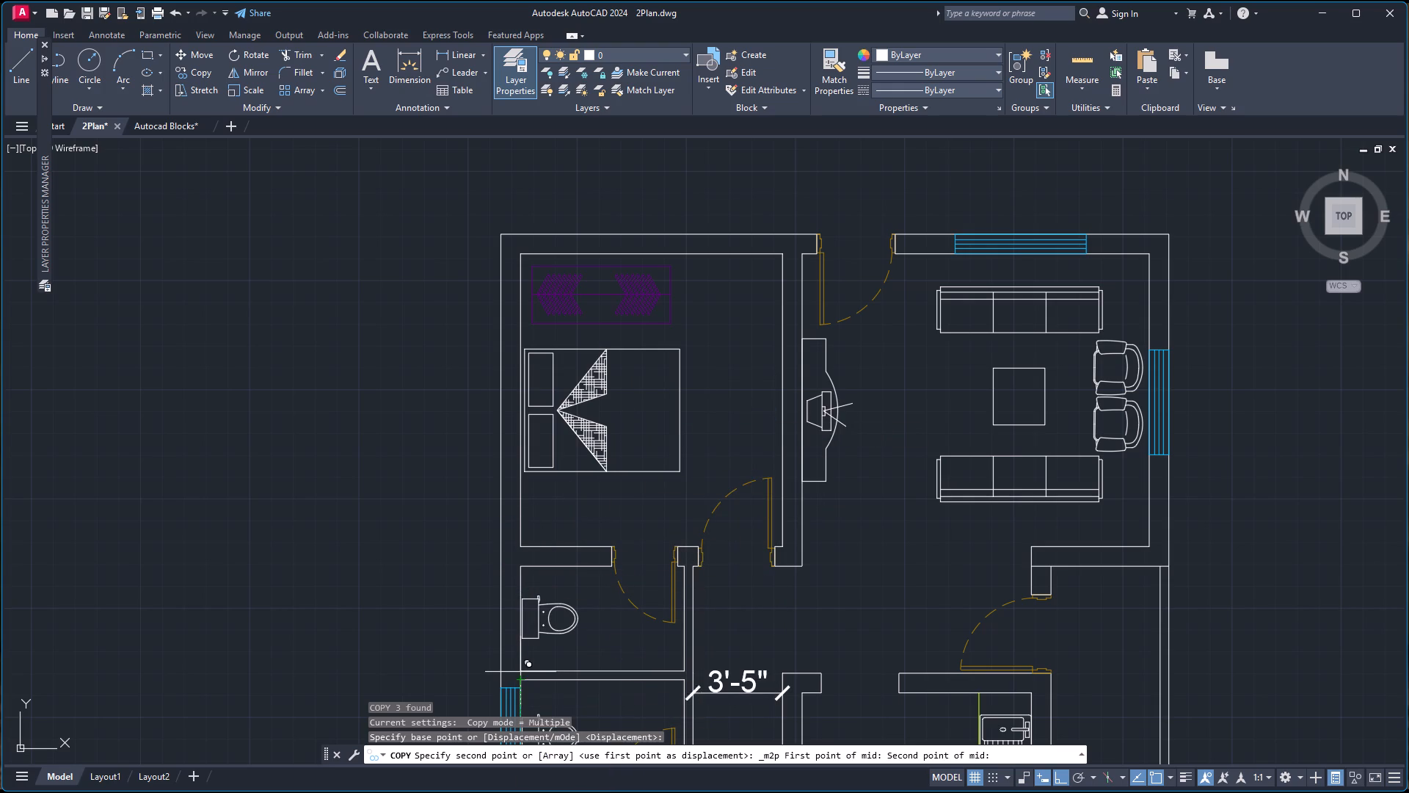
{"action": "left_click", "coordinate": [520, 670]}
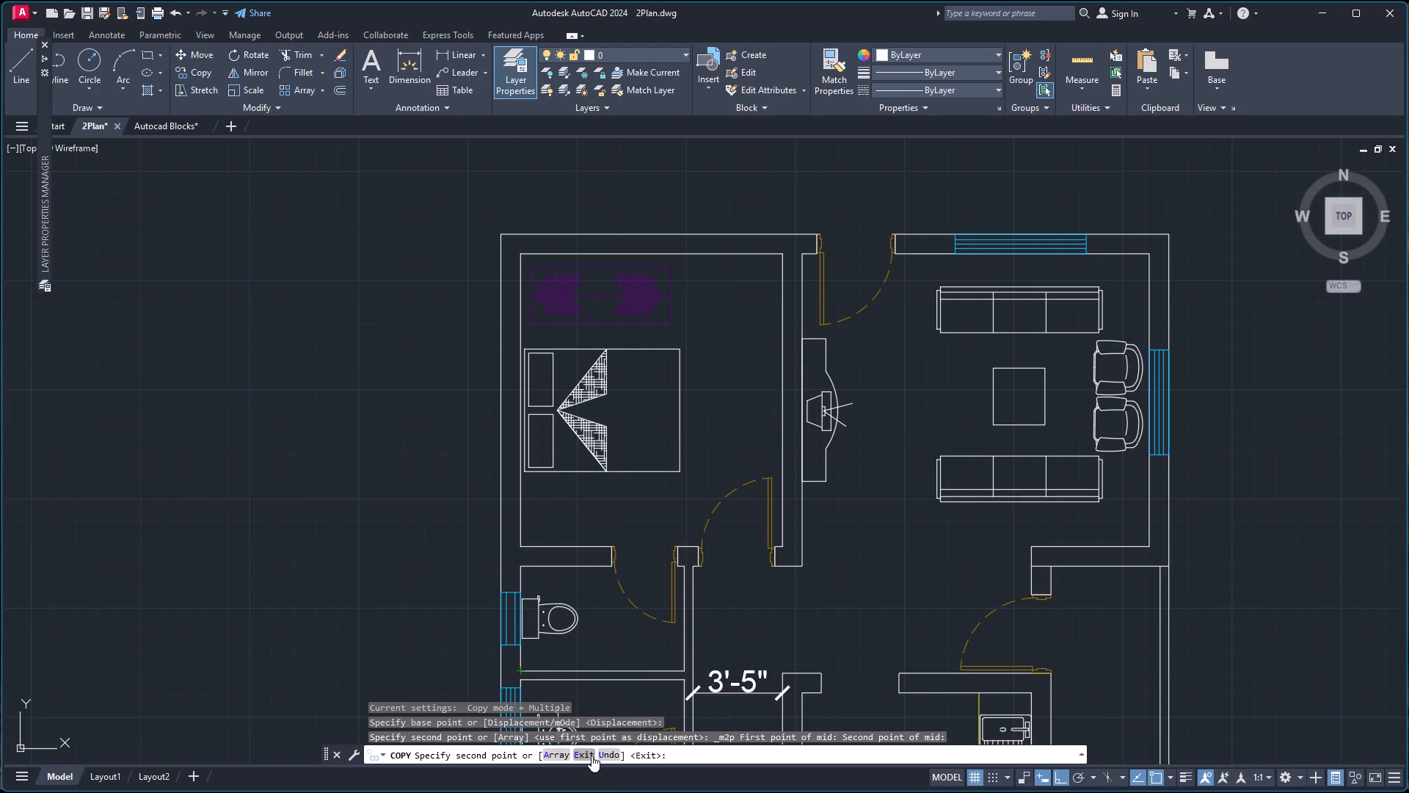
{"action": "key", "text": "Escape"}
Move the larger window from the lower toilet's outer wall down the same wall into the lower bedroom, starting just below its upper partition.
{"action": "scroll", "coordinate": [529, 606], "scroll_direction": "down", "scroll_amount": 3}
{"action": "scroll", "coordinate": [525, 695], "scroll_direction": "up", "scroll_amount": 2}
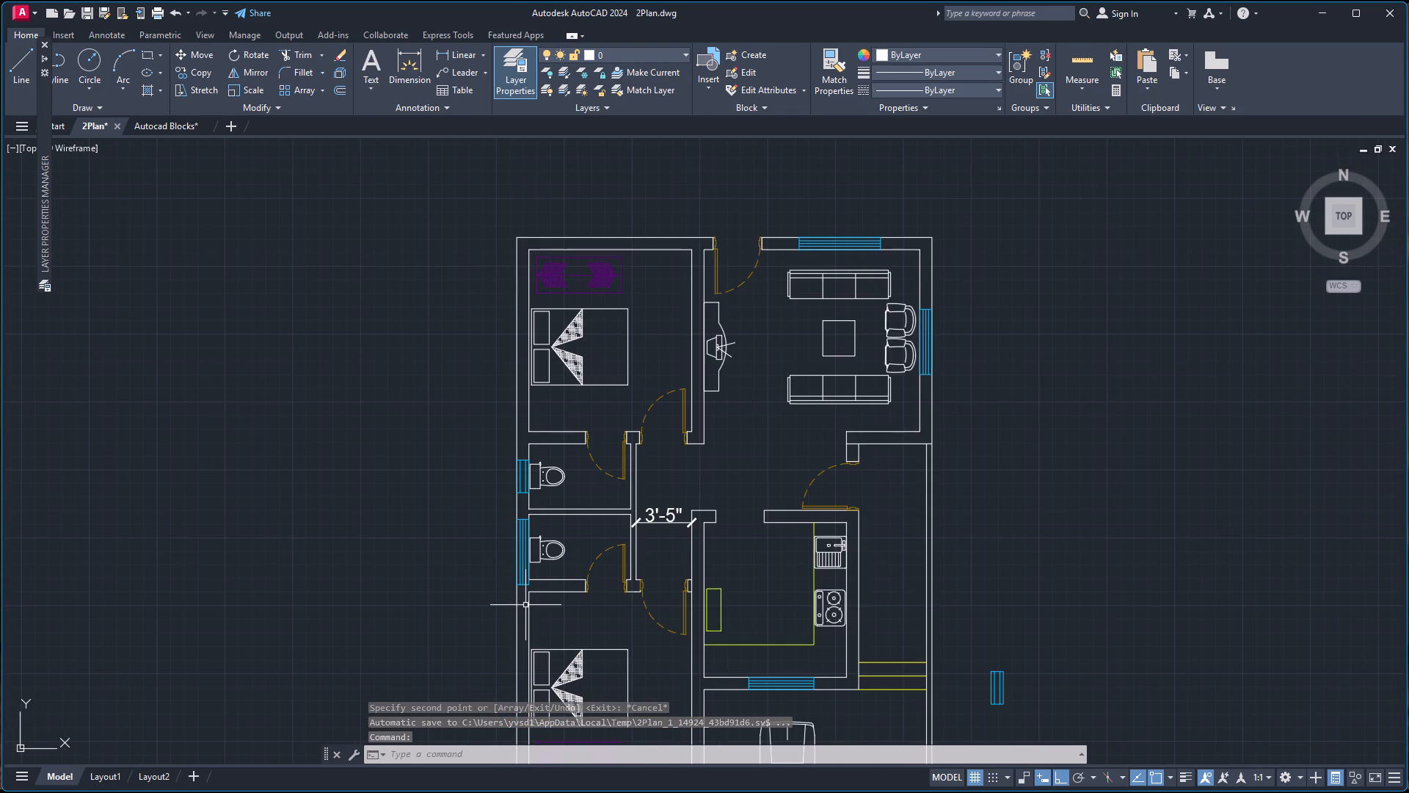
{"action": "left_click", "coordinate": [523, 571]}
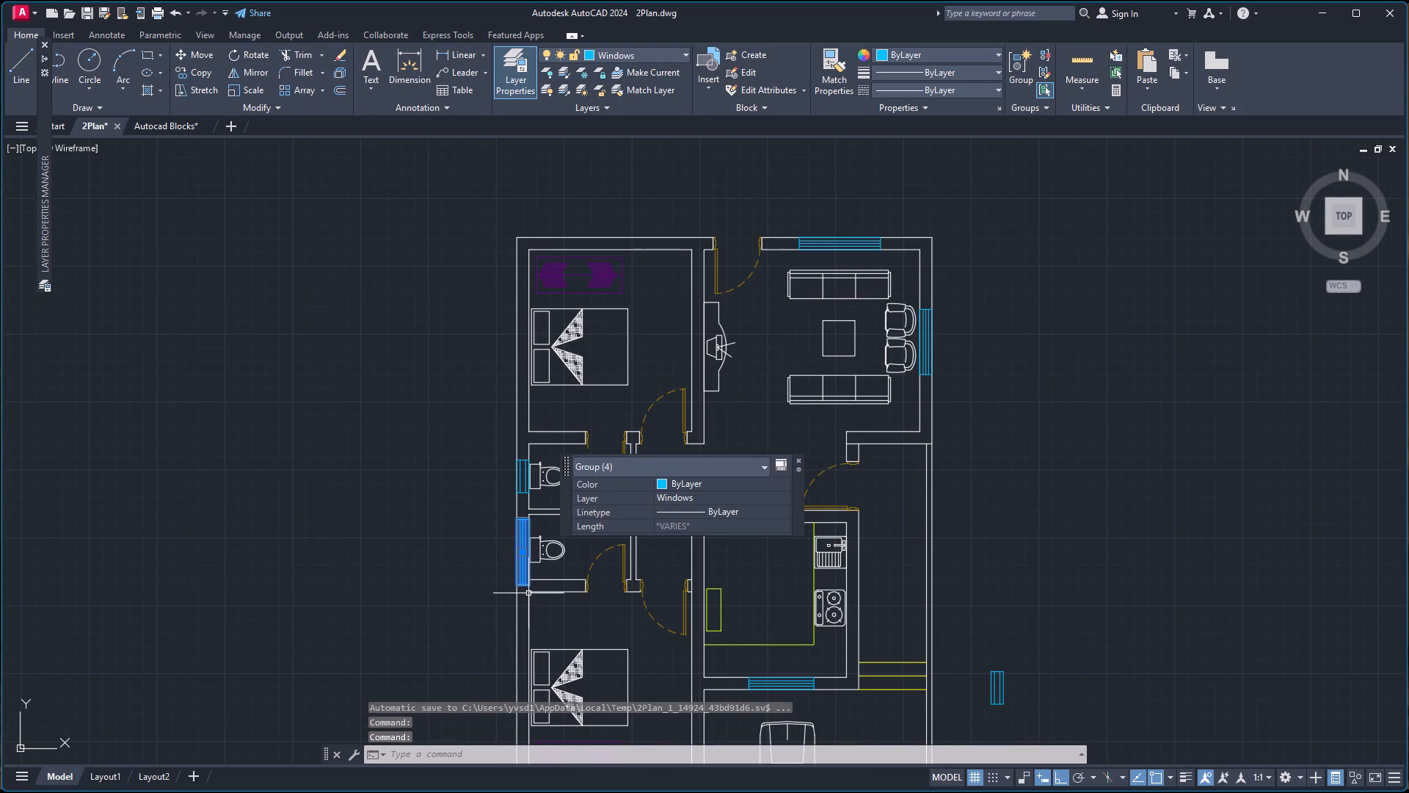
{"action": "key", "text": "m"}
{"action": "key", "text": "Return"}
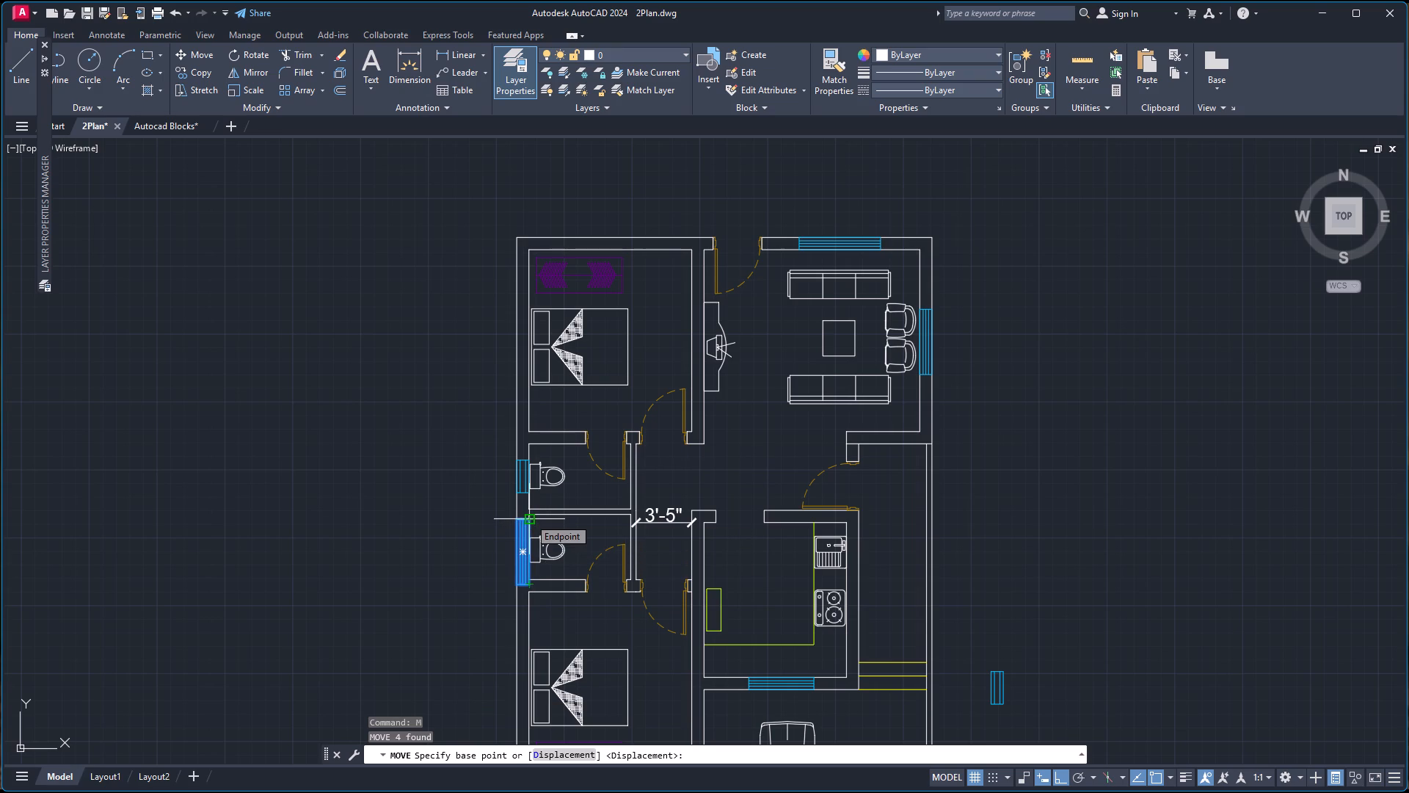
{"action": "scroll", "coordinate": [529, 518], "scroll_direction": "up", "scroll_amount": 2}
{"action": "left_click", "coordinate": [527, 523]}
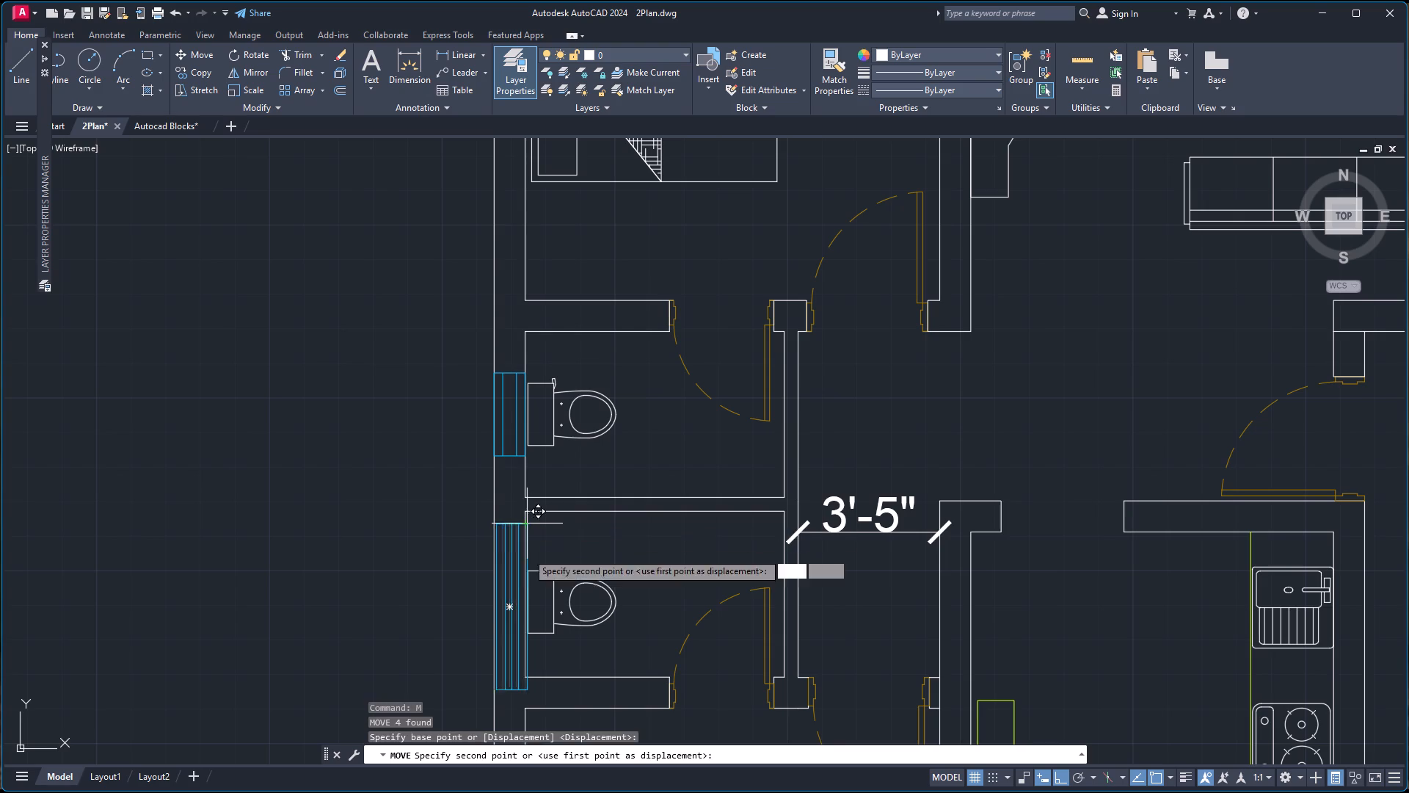
{"action": "scroll", "coordinate": [523, 581], "scroll_direction": "down", "scroll_amount": 4}
{"action": "scroll", "coordinate": [513, 647], "scroll_direction": "up", "scroll_amount": 4}
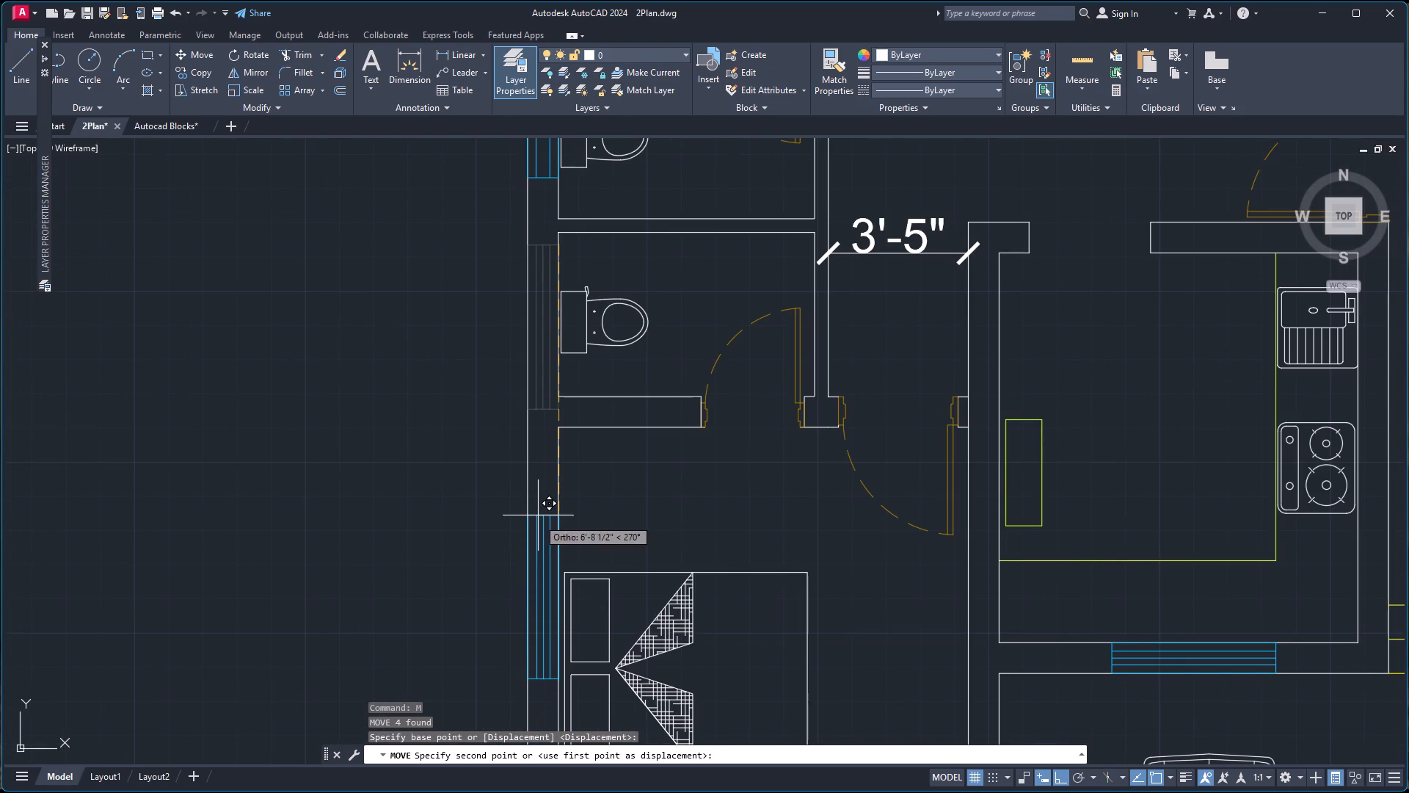
{"action": "left_click", "coordinate": [558, 435]}
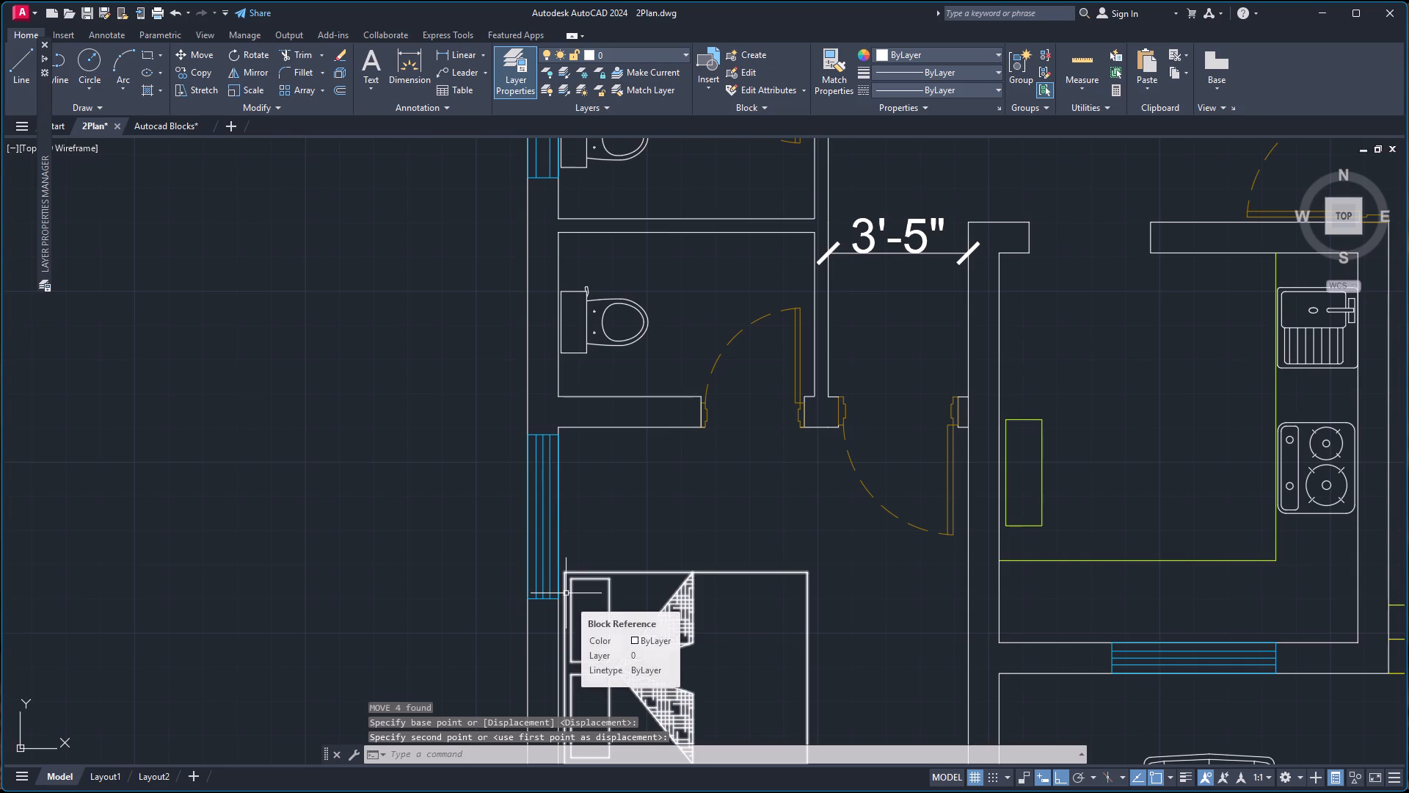
Copy the small vertical spare window by its right edge midpoint into the lower toilet's outer wall, centred between the room's inner wall corners.
{"action": "scroll", "coordinate": [614, 590], "scroll_direction": "down", "scroll_amount": 3}
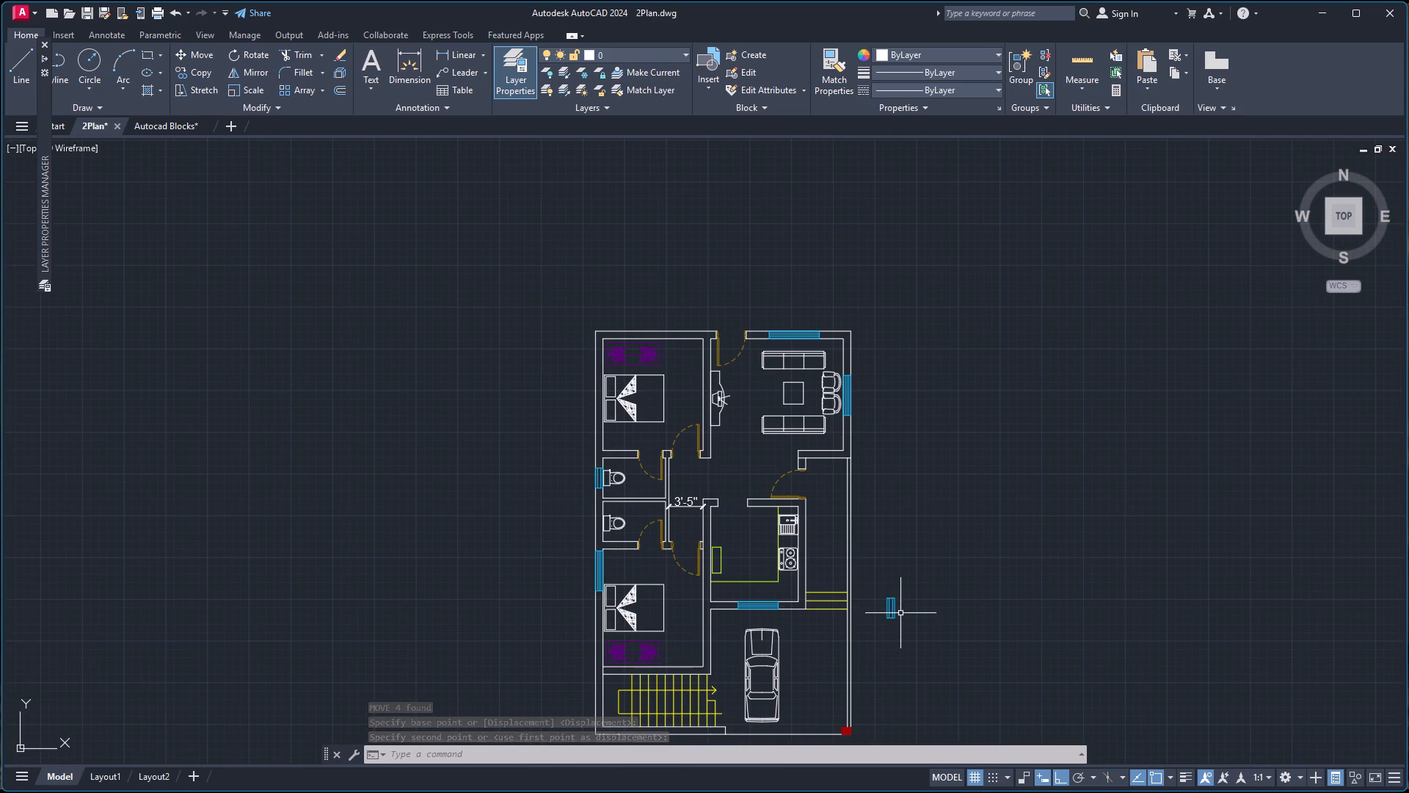
{"action": "scroll", "coordinate": [900, 613], "scroll_direction": "up", "scroll_amount": 2}
{"action": "left_click", "coordinate": [853, 568]}
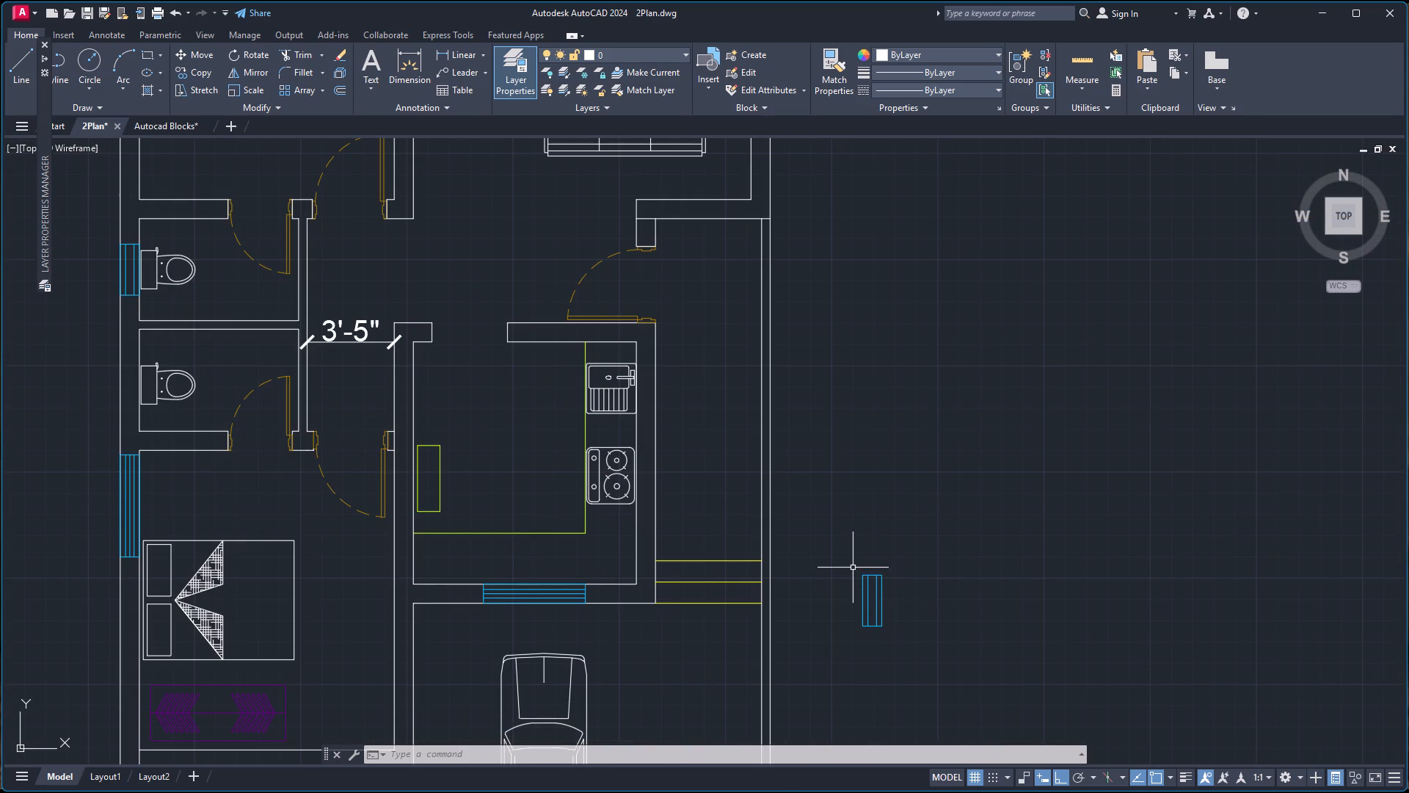
{"action": "left_click", "coordinate": [920, 662]}
{"action": "key", "text": "c"}
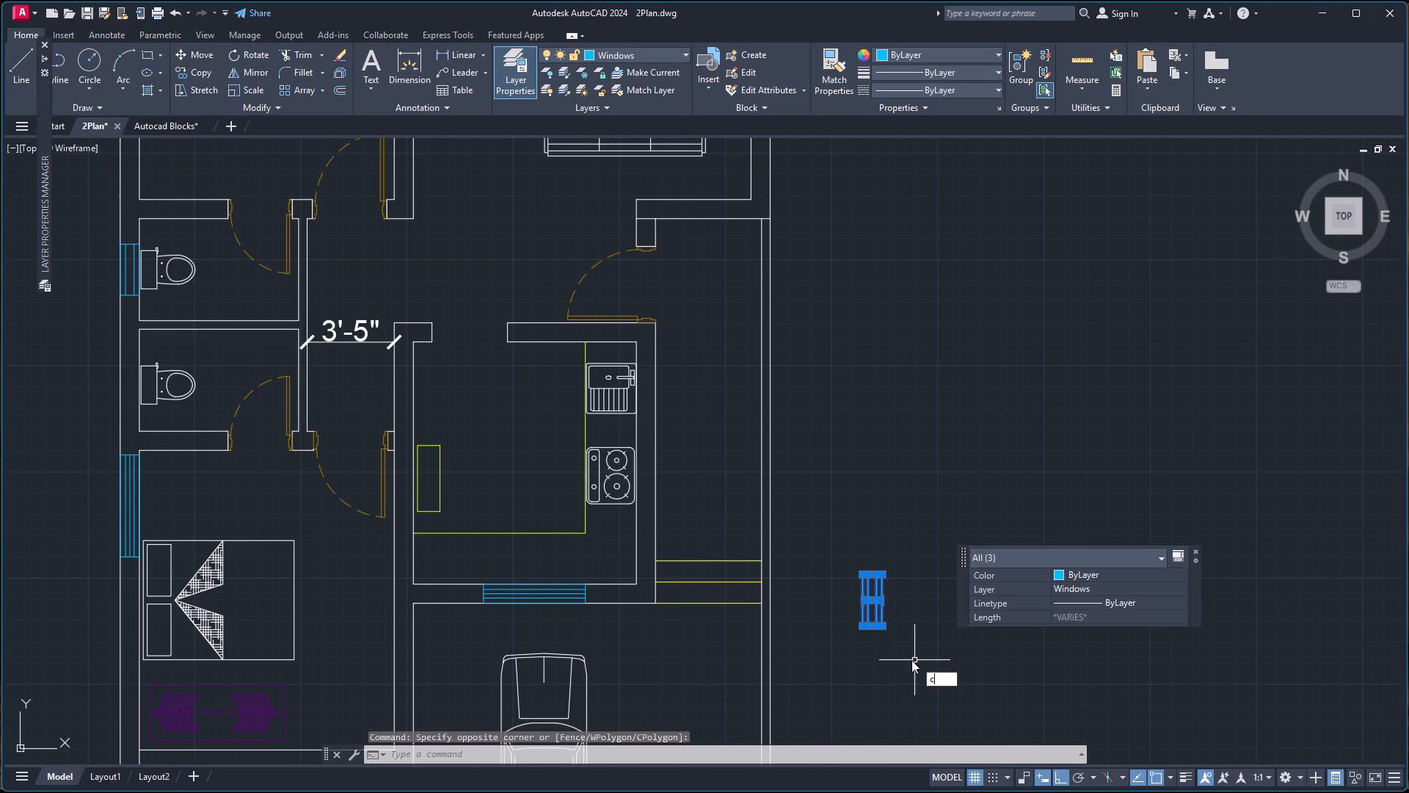
{"action": "key", "text": "o"}
{"action": "key", "text": "Return"}
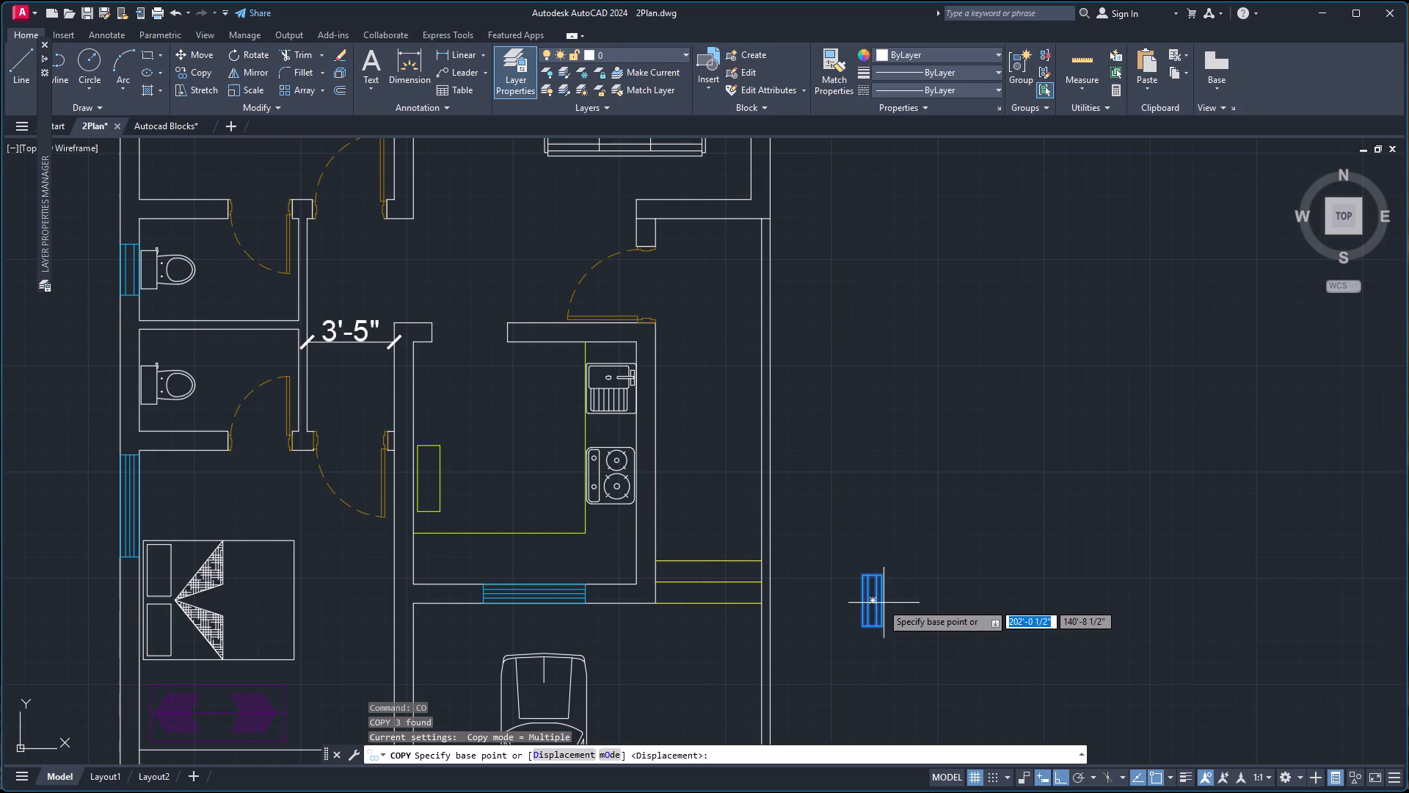
{"action": "left_click", "coordinate": [881, 603]}
{"action": "scroll", "coordinate": [523, 546], "scroll_direction": "down", "scroll_amount": 4}
{"action": "scroll", "coordinate": [327, 457], "scroll_direction": "up", "scroll_amount": 3}
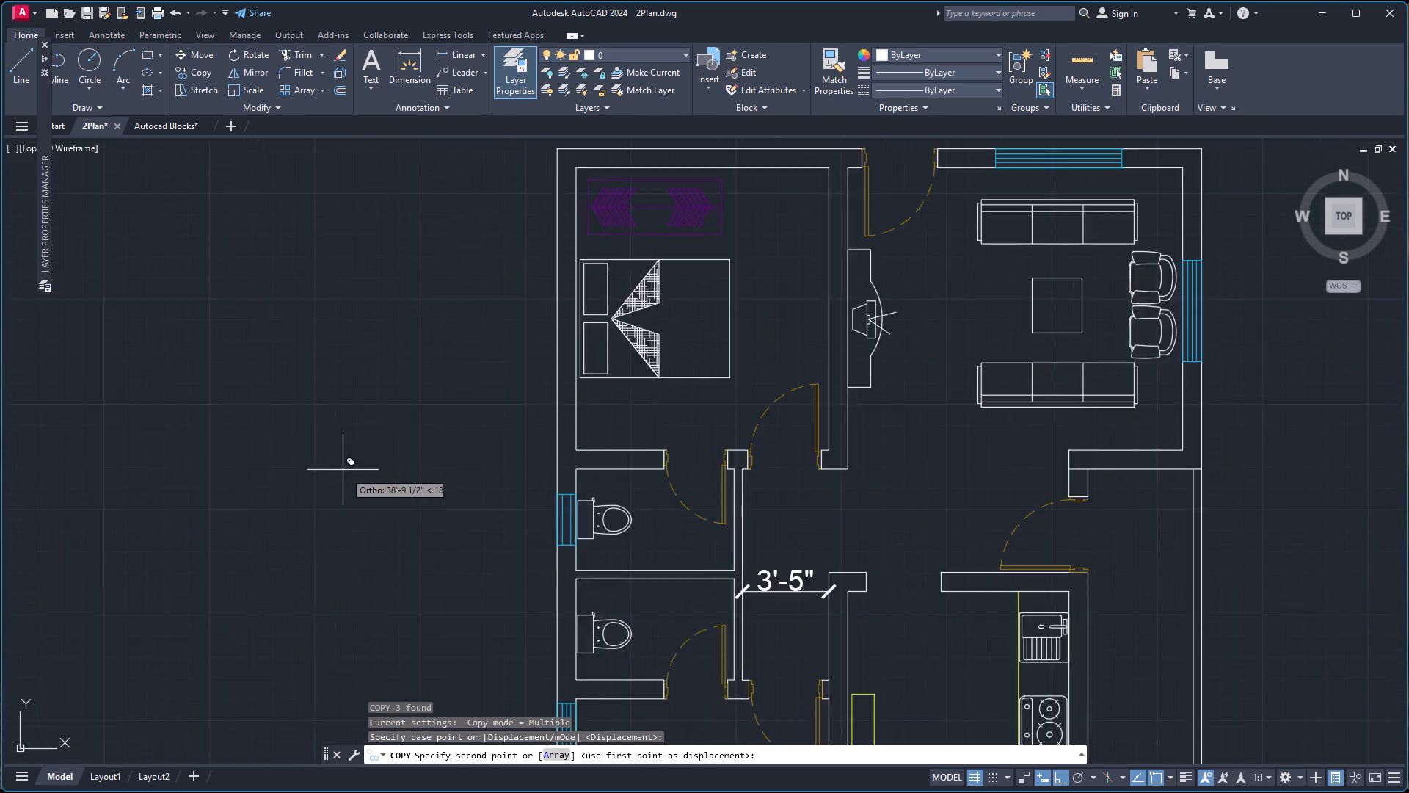
{"action": "scroll", "coordinate": [351, 481], "scroll_direction": "up", "scroll_amount": 1}
{"action": "scroll", "coordinate": [601, 578], "scroll_direction": "down", "scroll_amount": 2}
{"action": "scroll", "coordinate": [641, 625], "scroll_direction": "up", "scroll_amount": 1}
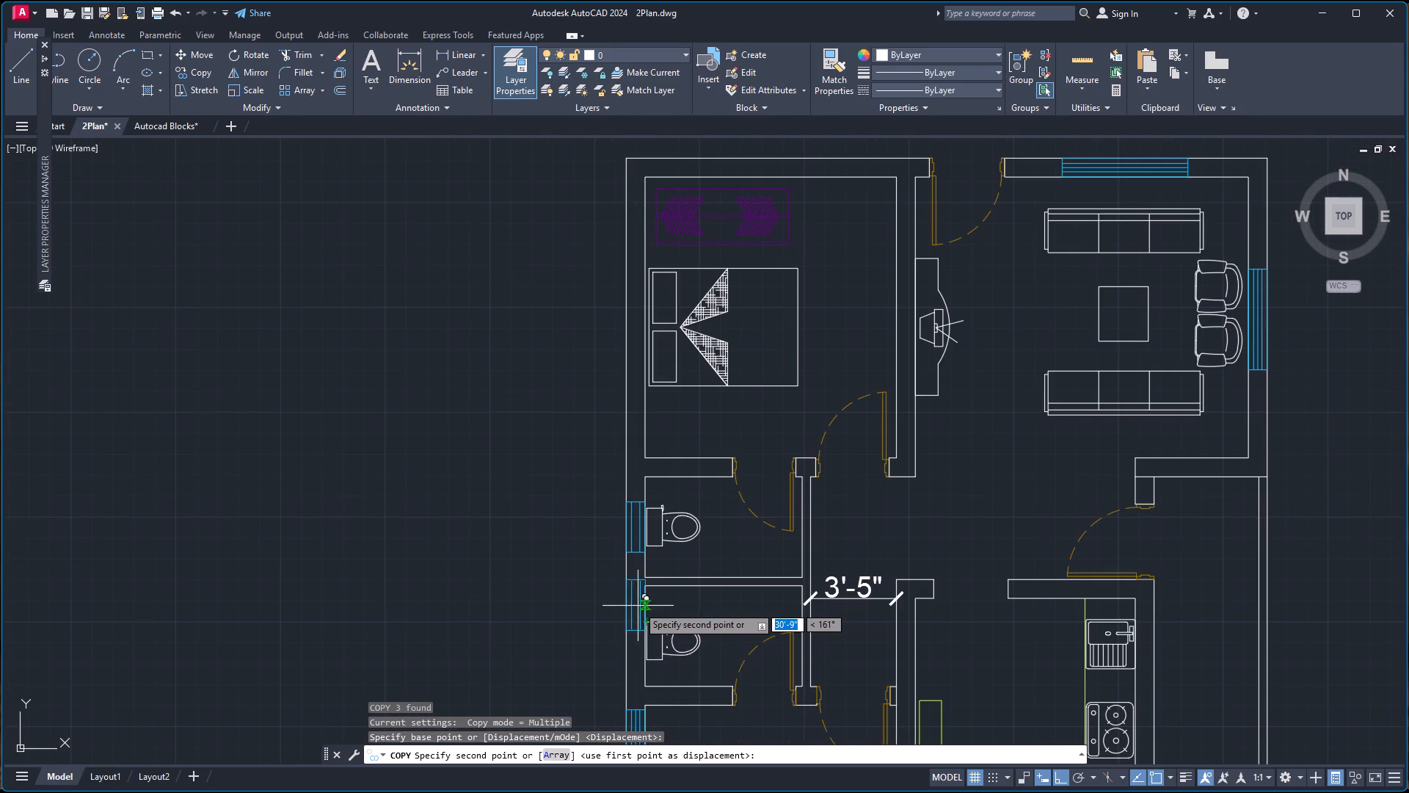
{"action": "right_click", "coordinate": [638, 606]}
{"action": "left_click", "coordinate": [695, 701]}
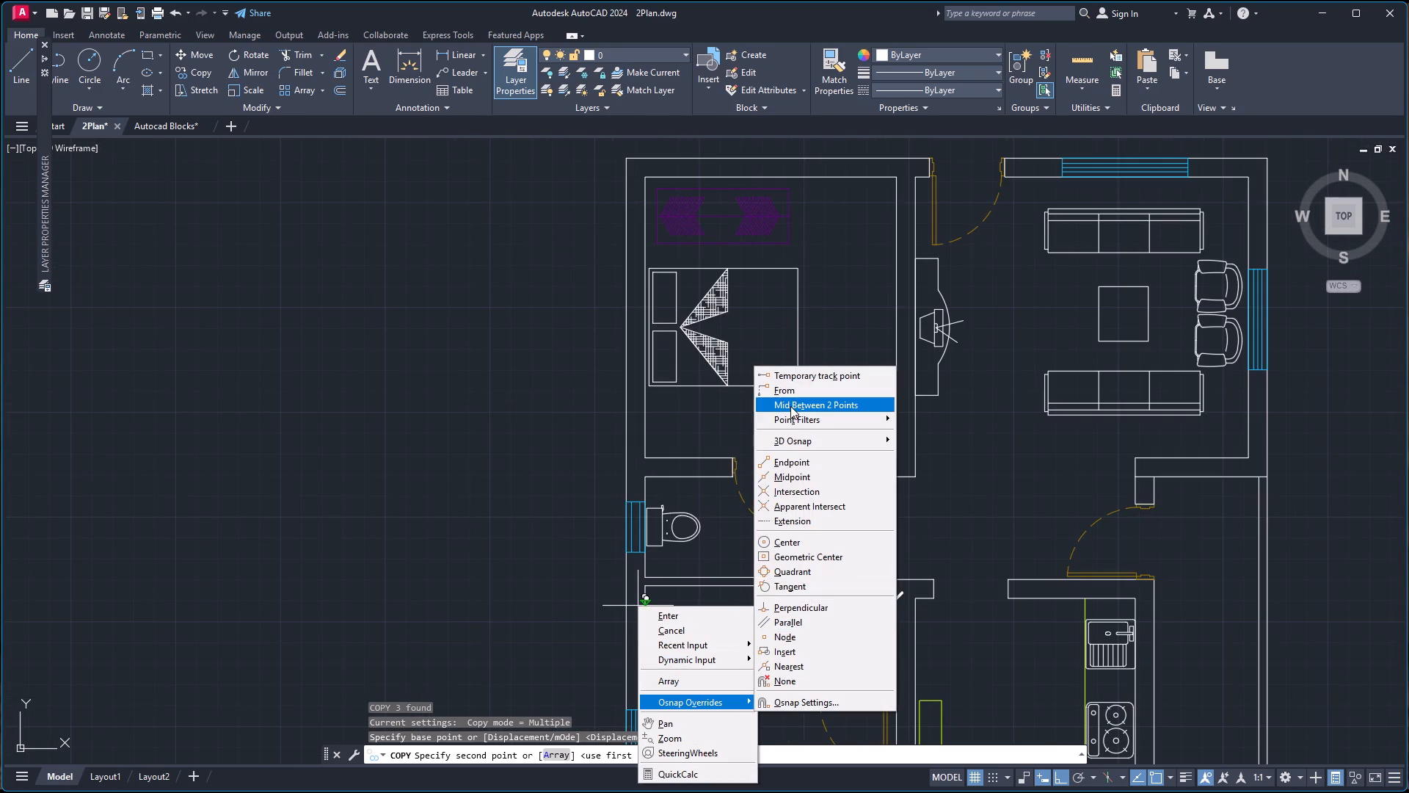
{"action": "left_click", "coordinate": [790, 406]}
{"action": "left_click", "coordinate": [644, 587]}
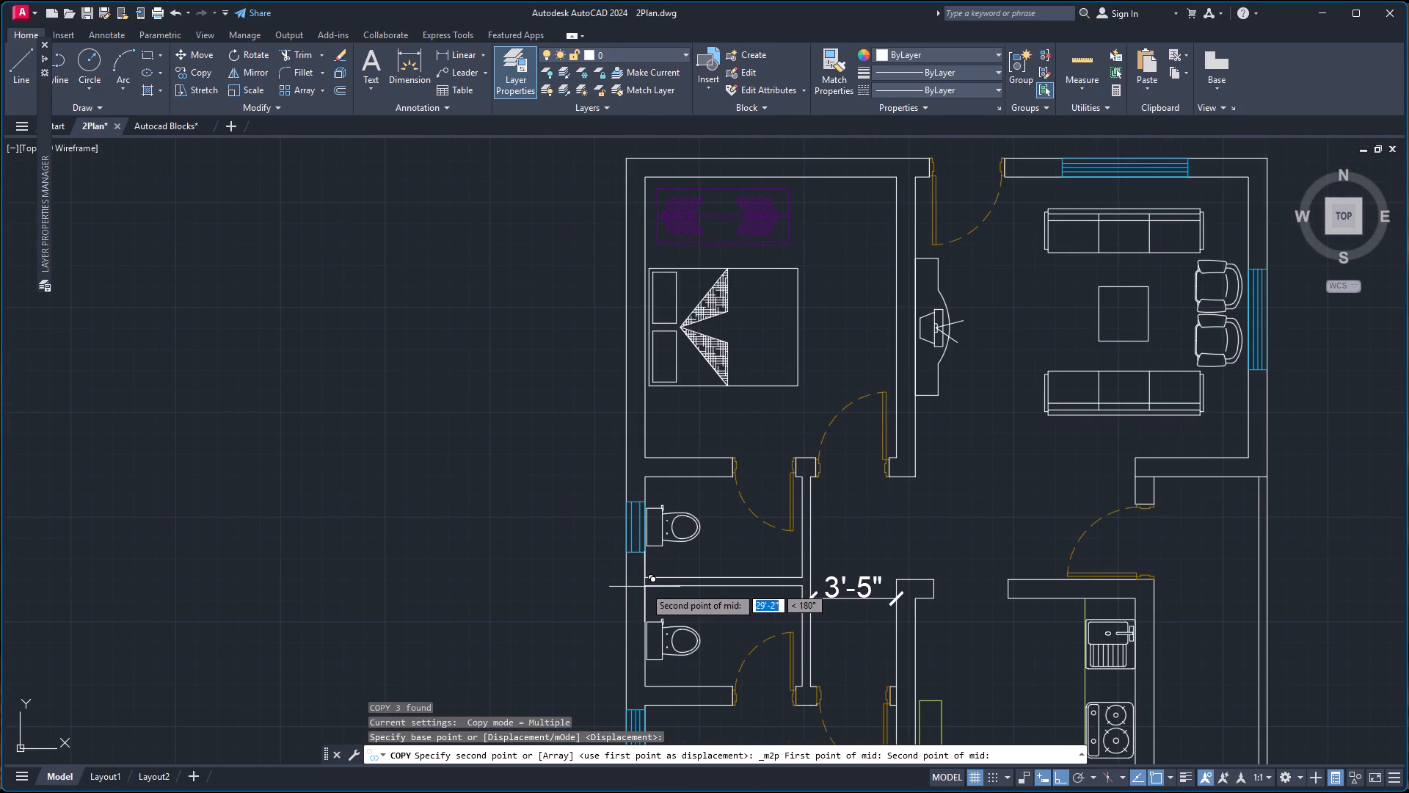
{"action": "left_click", "coordinate": [643, 685]}
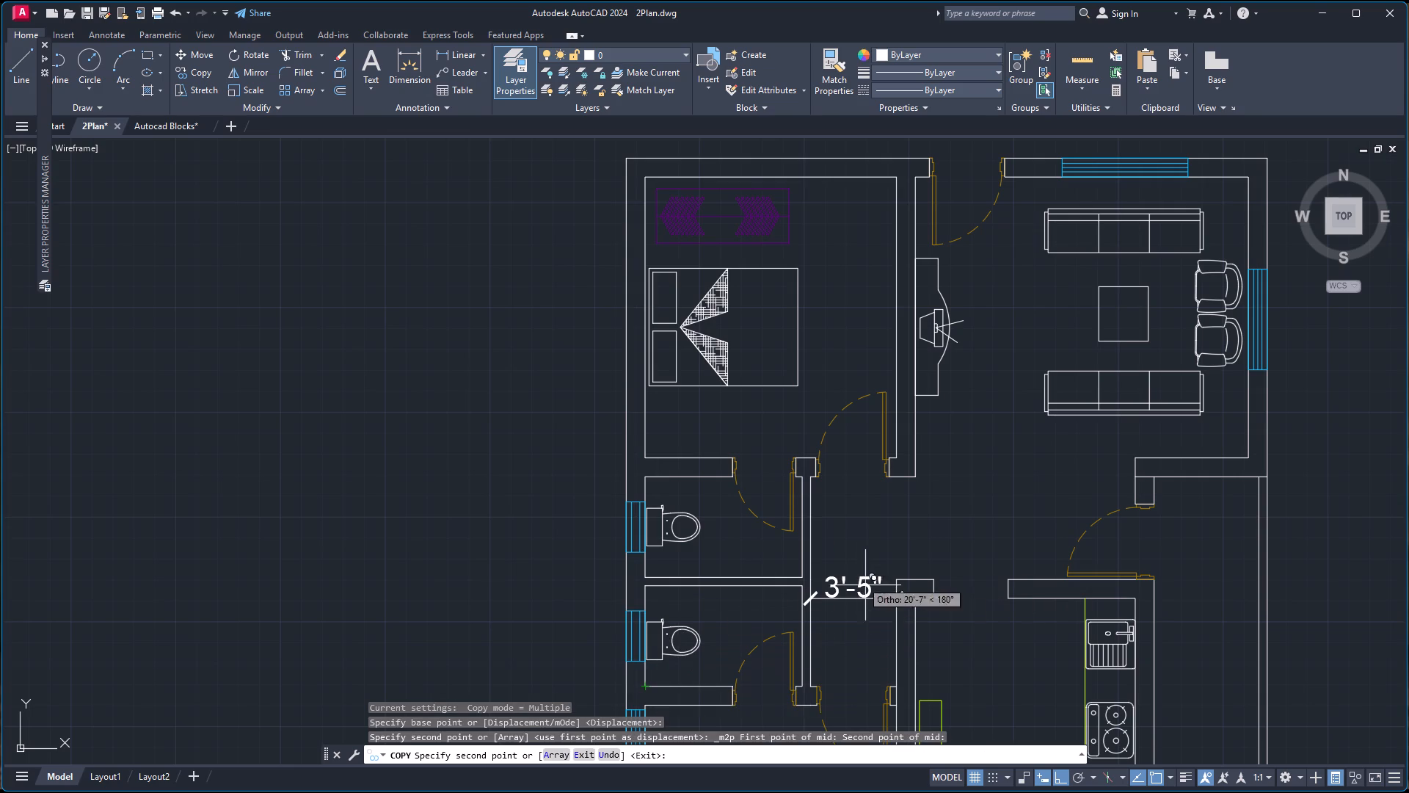
{"action": "key", "text": "Escape"}
Delete the spare small window lying outside the plan.
{"action": "scroll", "coordinate": [1196, 583], "scroll_direction": "down", "scroll_amount": 1}
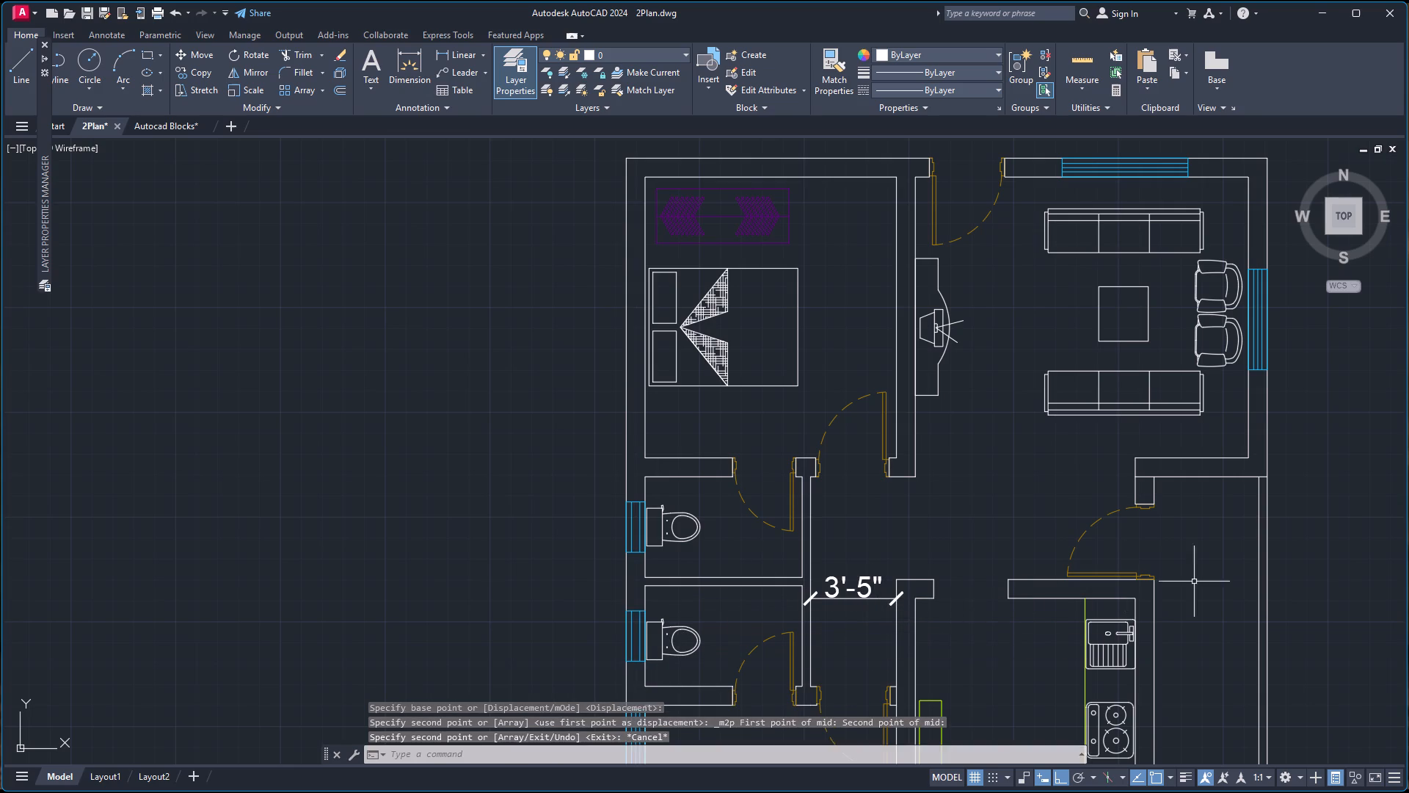
{"action": "scroll", "coordinate": [1196, 583], "scroll_direction": "down", "scroll_amount": 2}
{"action": "scroll", "coordinate": [1253, 660], "scroll_direction": "up", "scroll_amount": 3}
{"action": "left_click", "coordinate": [1141, 554]}
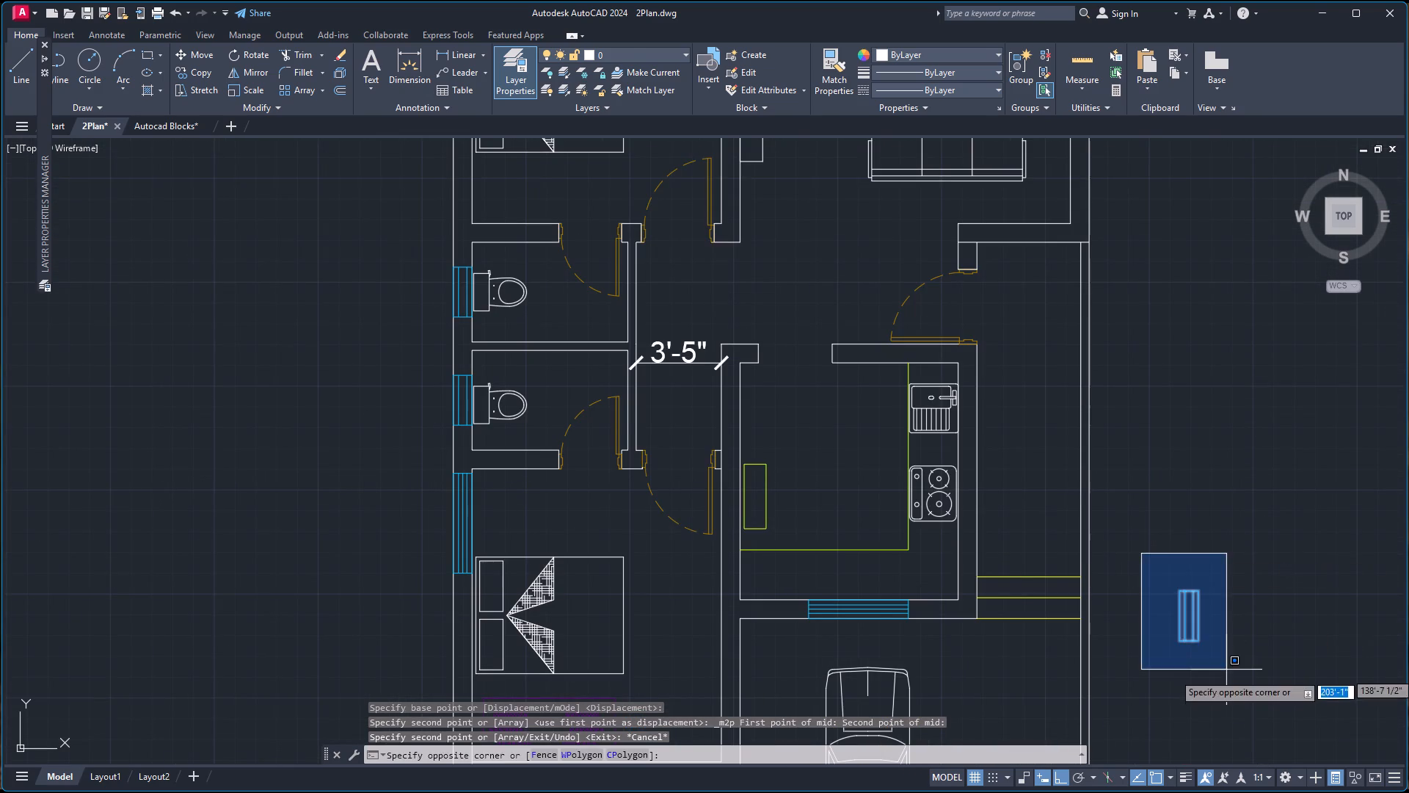
{"action": "left_click", "coordinate": [1227, 676]}
{"action": "key", "text": "Delete"}
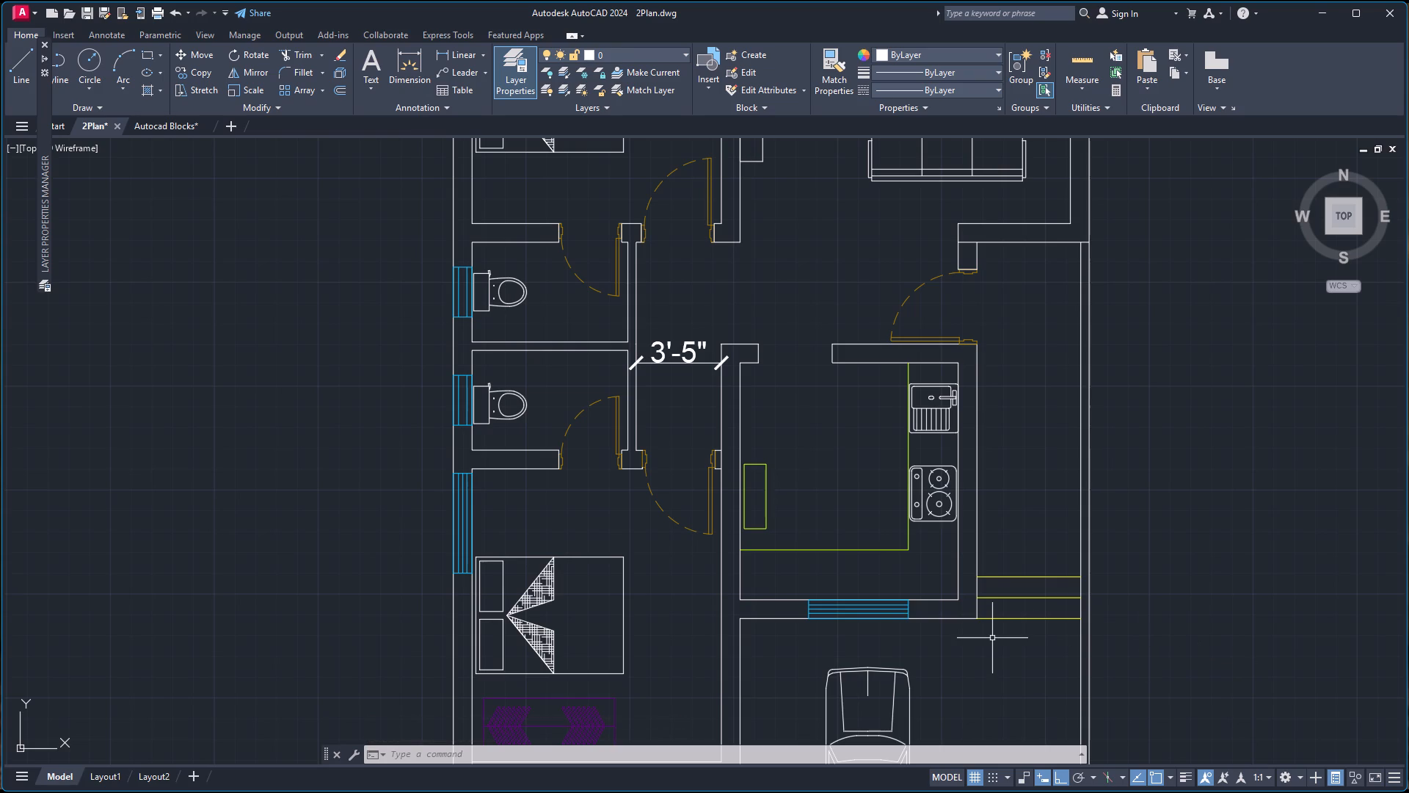
Copy the living room's upper-wall window about 12' left along the same wall into the upper bedroom.
{"action": "scroll", "coordinate": [985, 573], "scroll_direction": "down", "scroll_amount": 3}
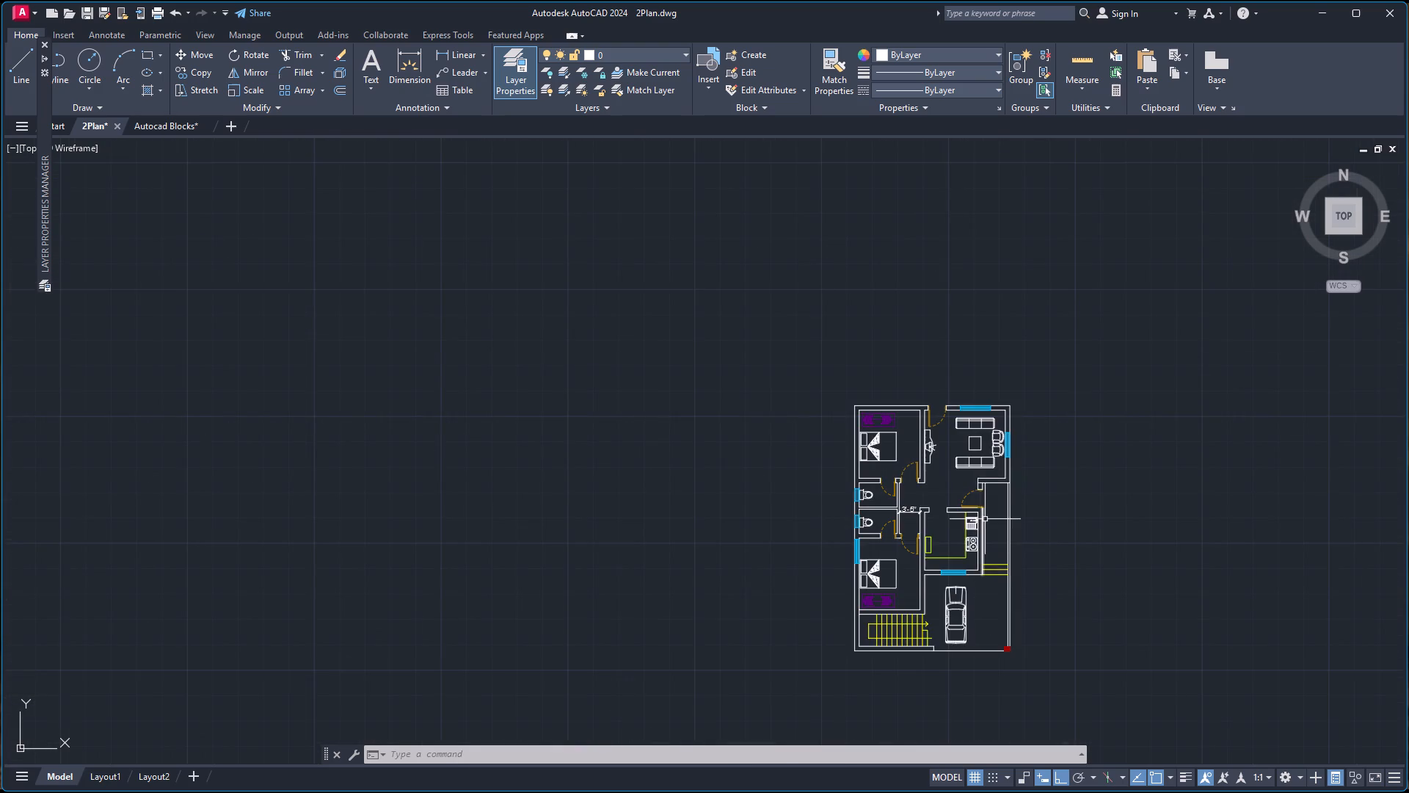
{"action": "scroll", "coordinate": [1001, 461], "scroll_direction": "up", "scroll_amount": 2}
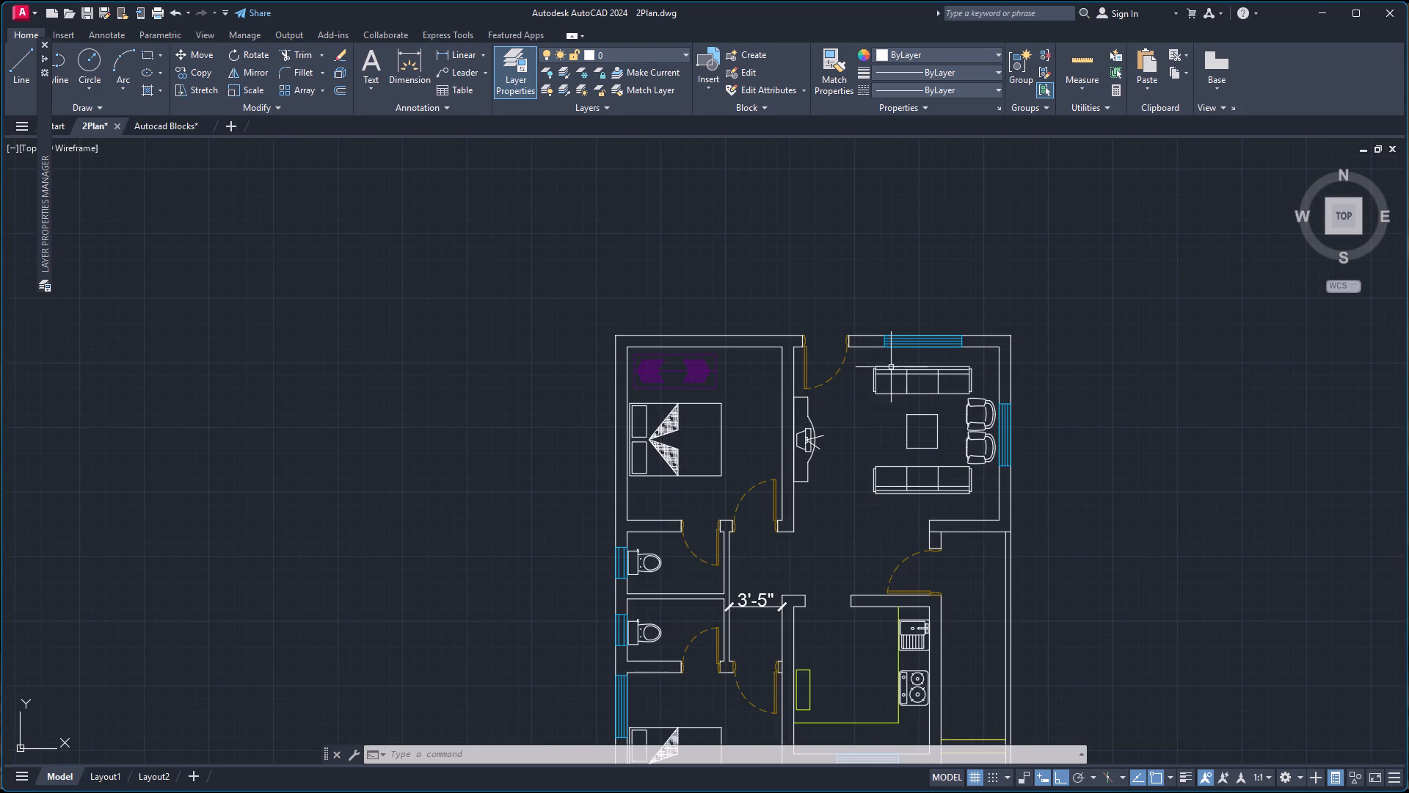
{"action": "left_click", "coordinate": [924, 341]}
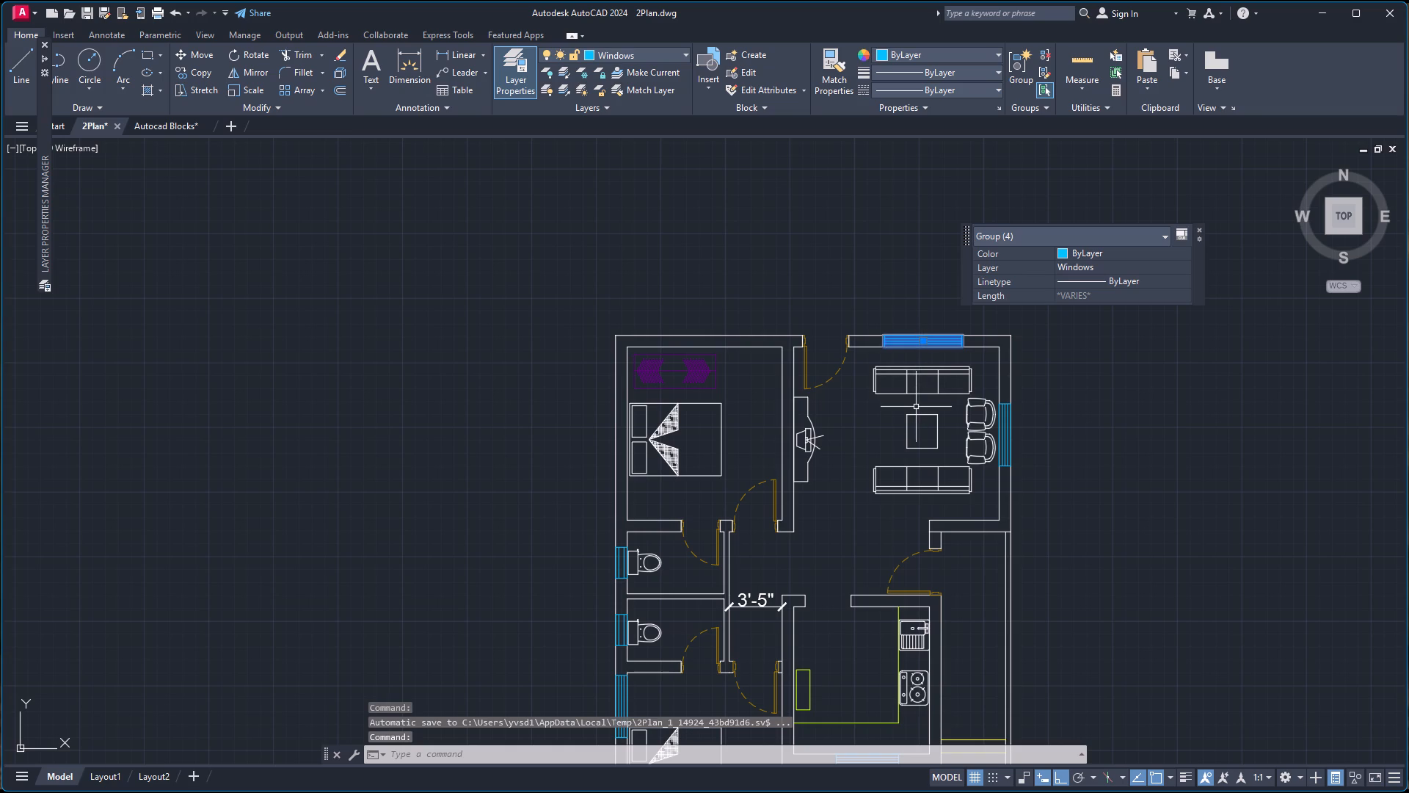
{"action": "type", "text": "co"}
{"action": "key", "text": "Return"}
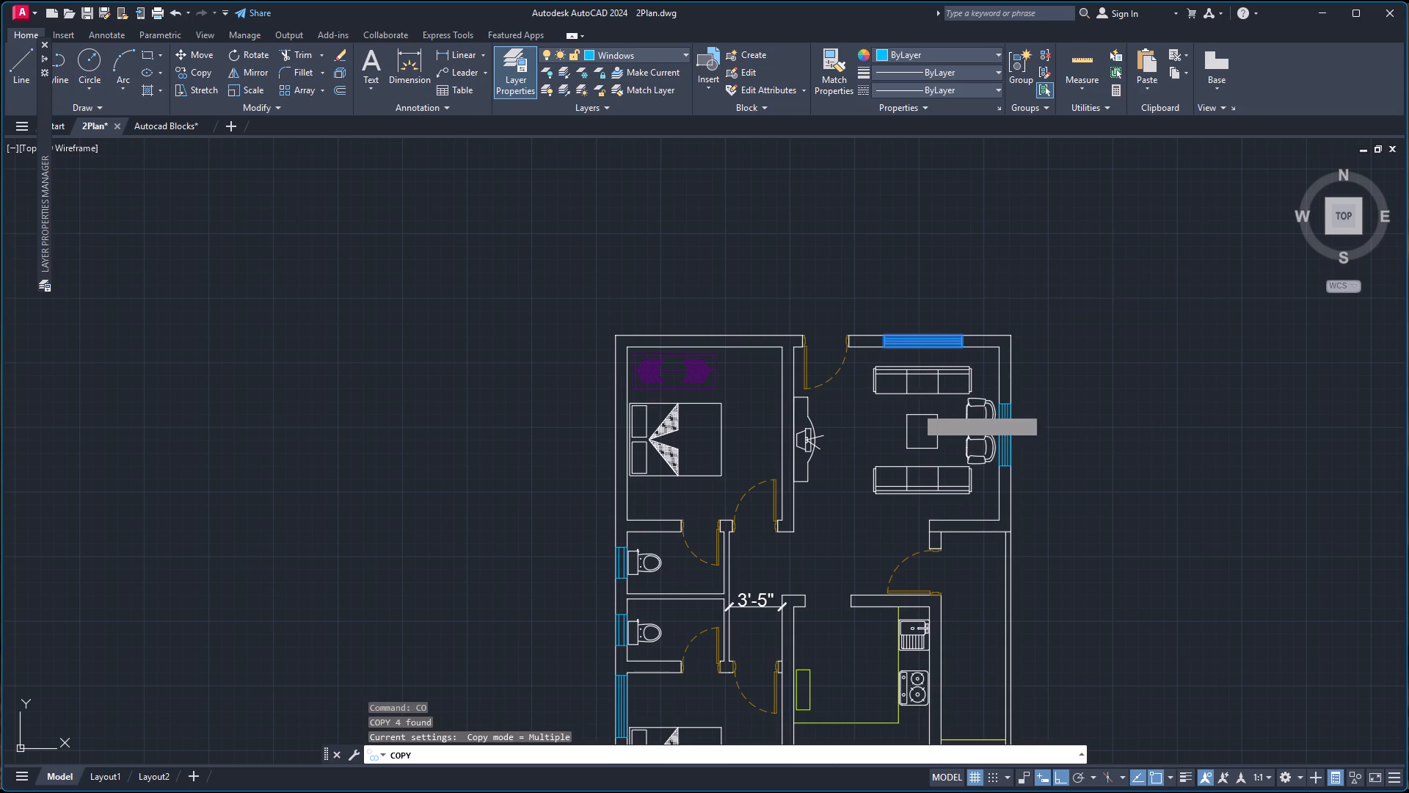
{"action": "scroll", "coordinate": [928, 360], "scroll_direction": "up", "scroll_amount": 2}
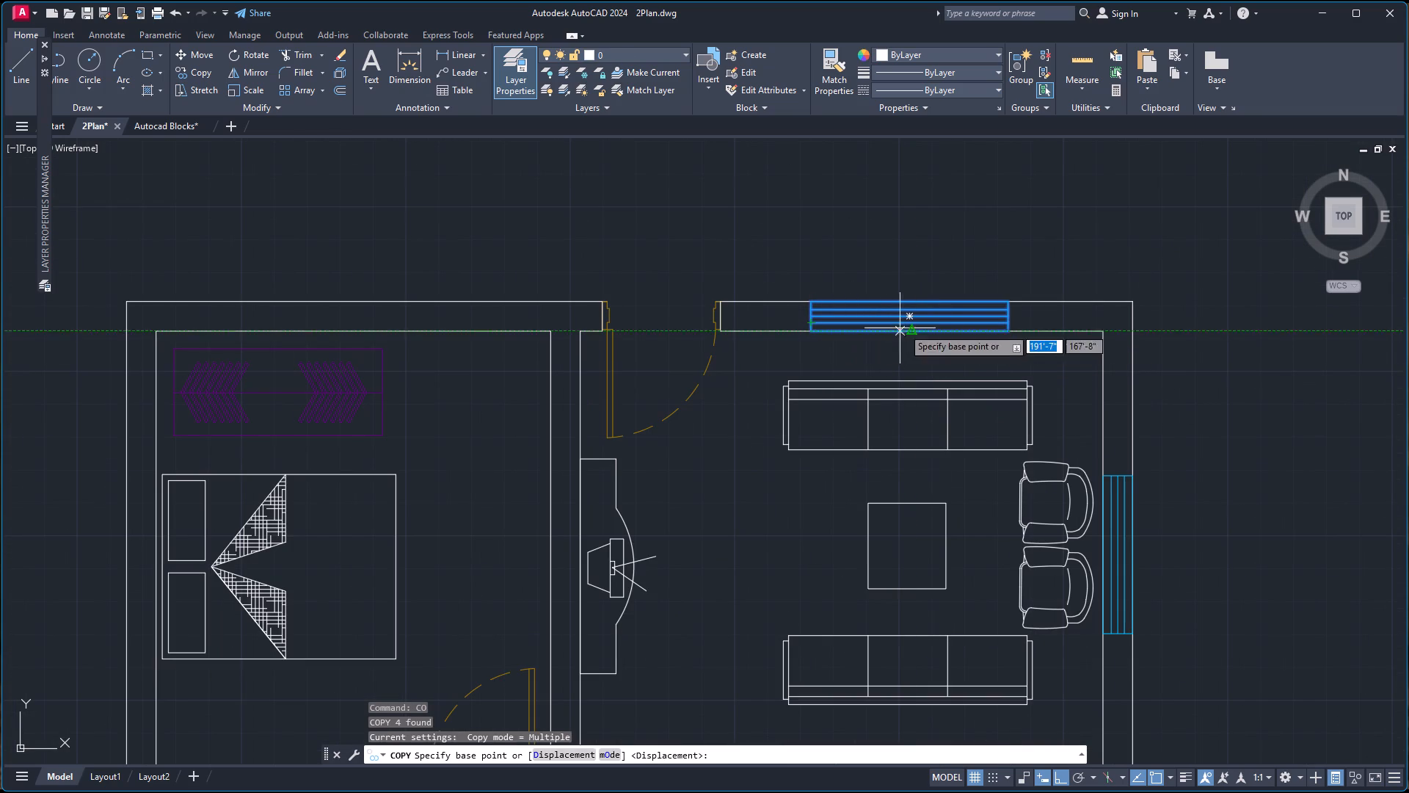
{"action": "left_click", "coordinate": [913, 331]}
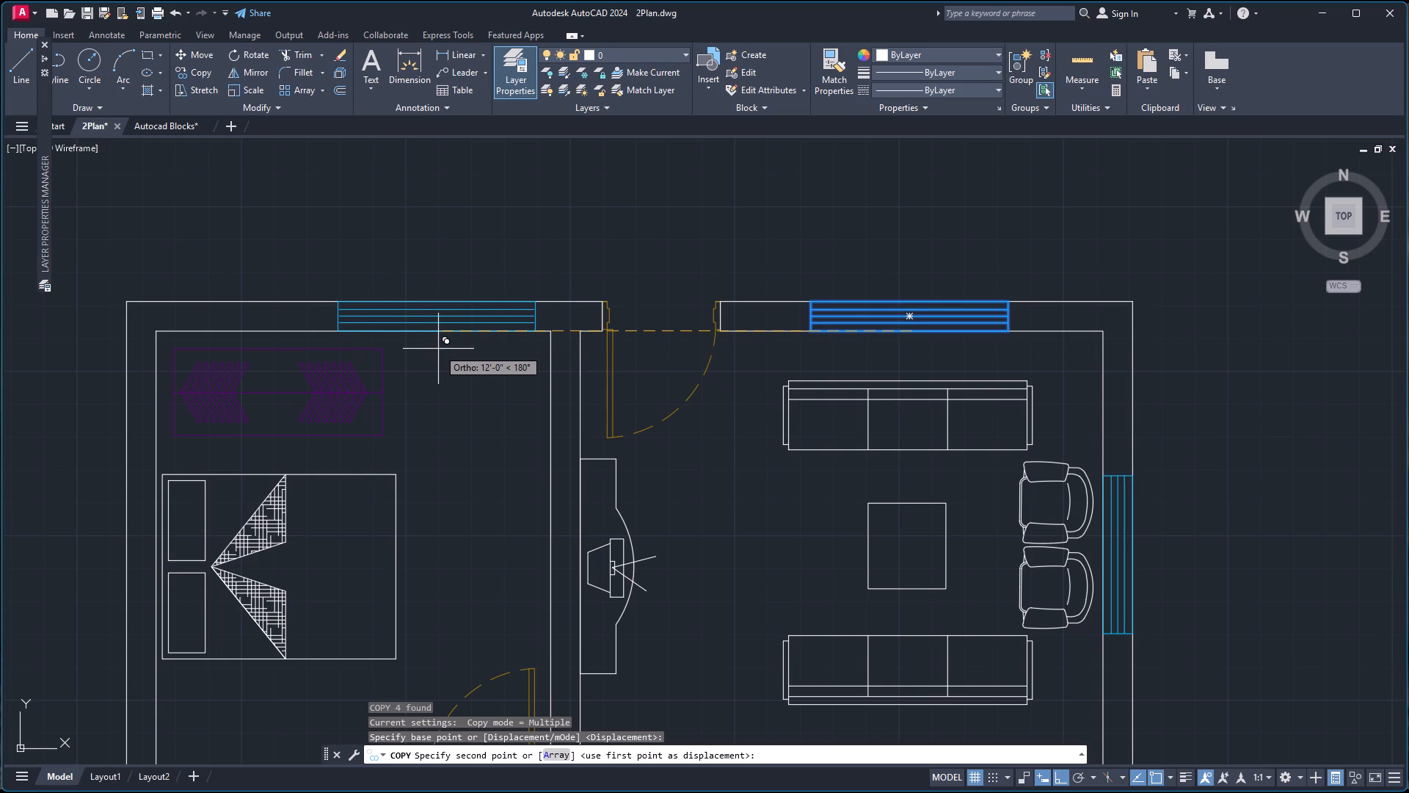
{"action": "left_click", "coordinate": [438, 349]}
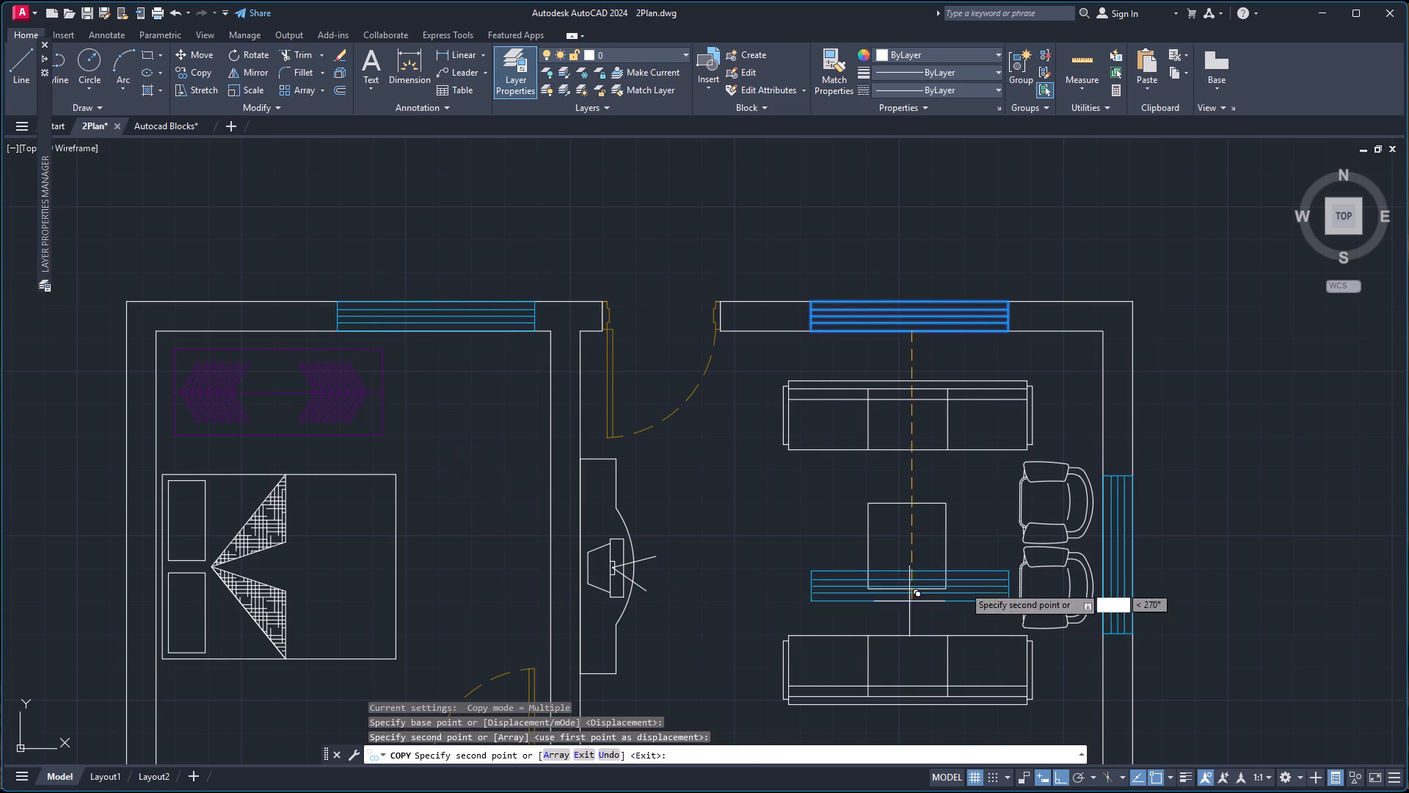
{"action": "key", "text": "Escape"}
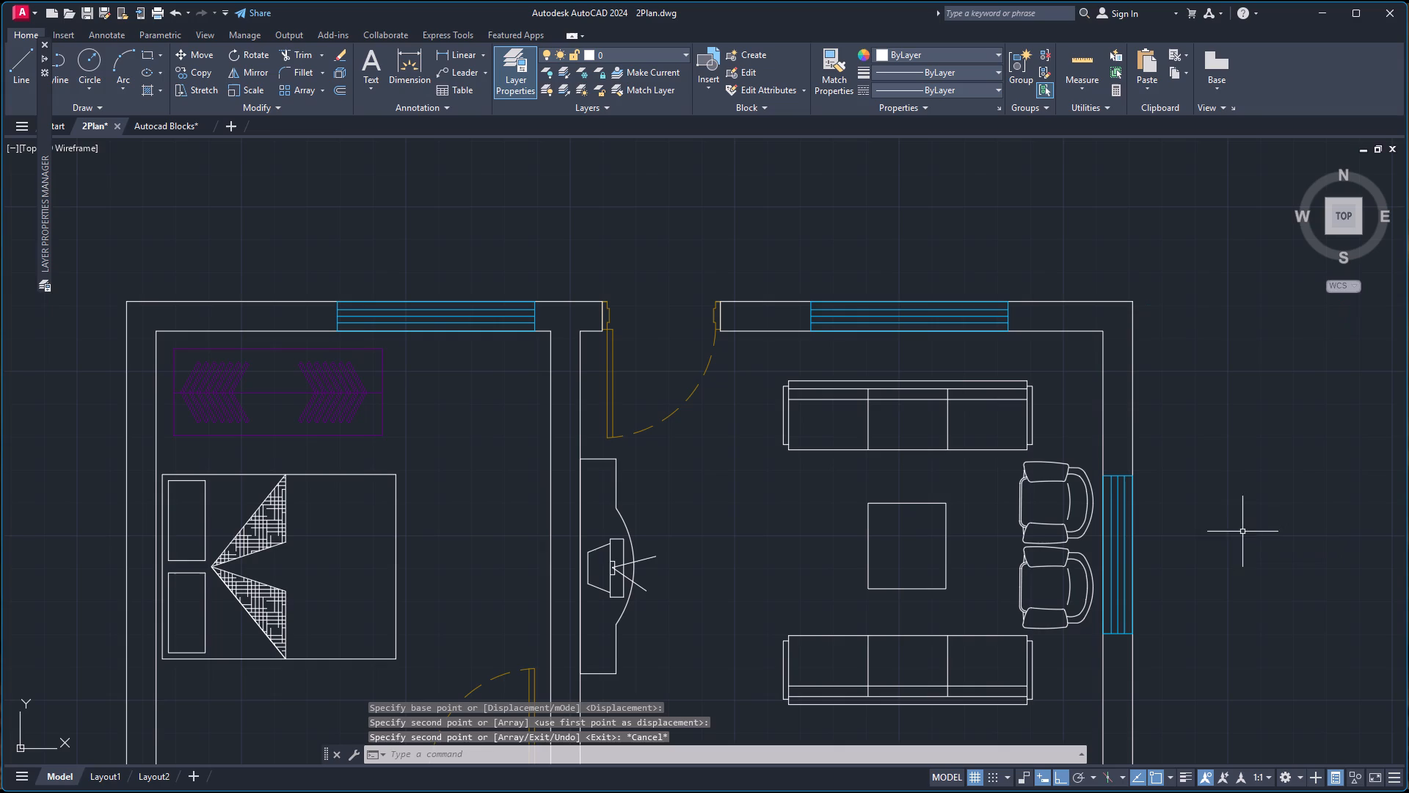
Examine the window placement across the whole floor plan.
{"action": "scroll", "coordinate": [1231, 450], "scroll_direction": "down", "scroll_amount": 1}
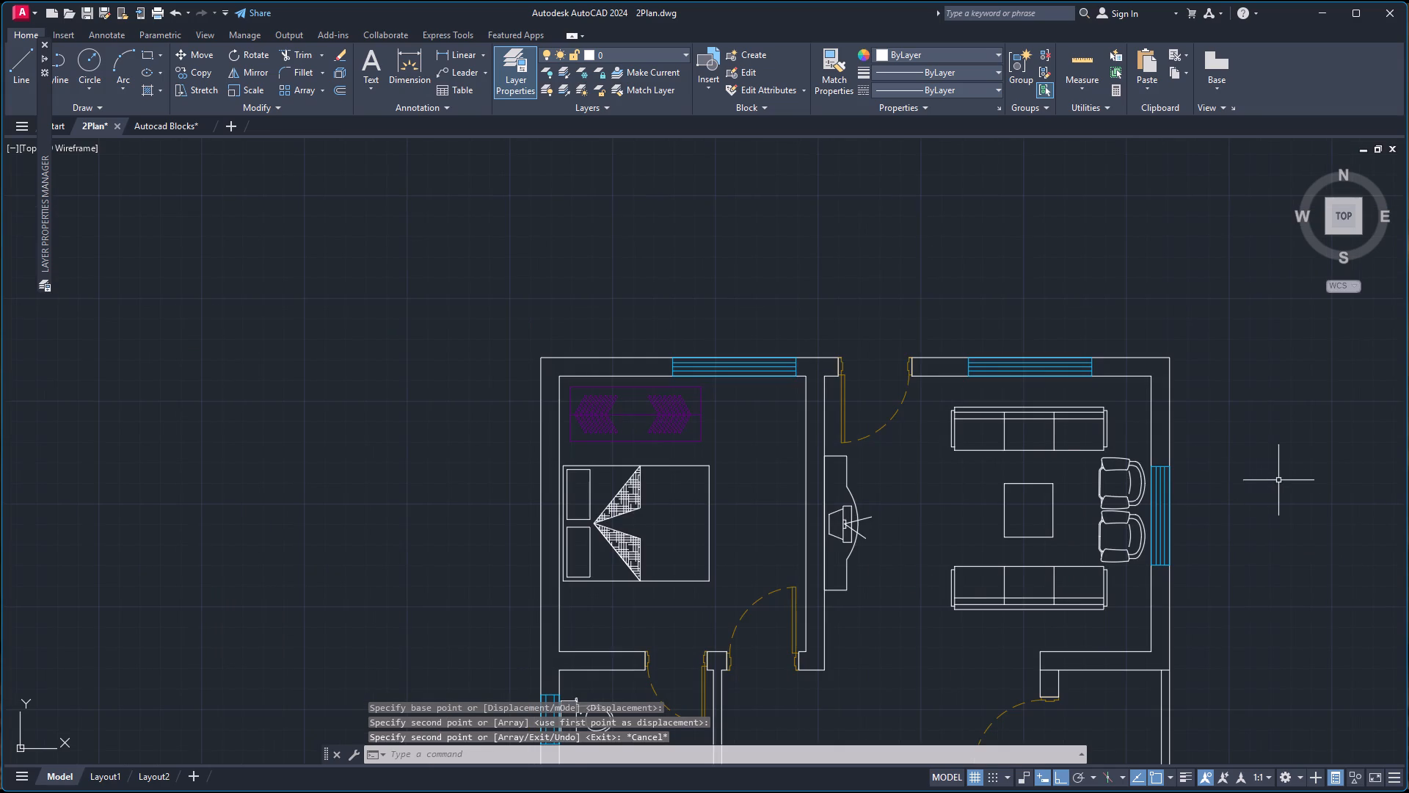
{"action": "scroll", "coordinate": [1289, 502], "scroll_direction": "up", "scroll_amount": 1}
{"action": "scroll", "coordinate": [1289, 513], "scroll_direction": "down", "scroll_amount": 5}
{"action": "scroll", "coordinate": [1319, 656], "scroll_direction": "up", "scroll_amount": 3}
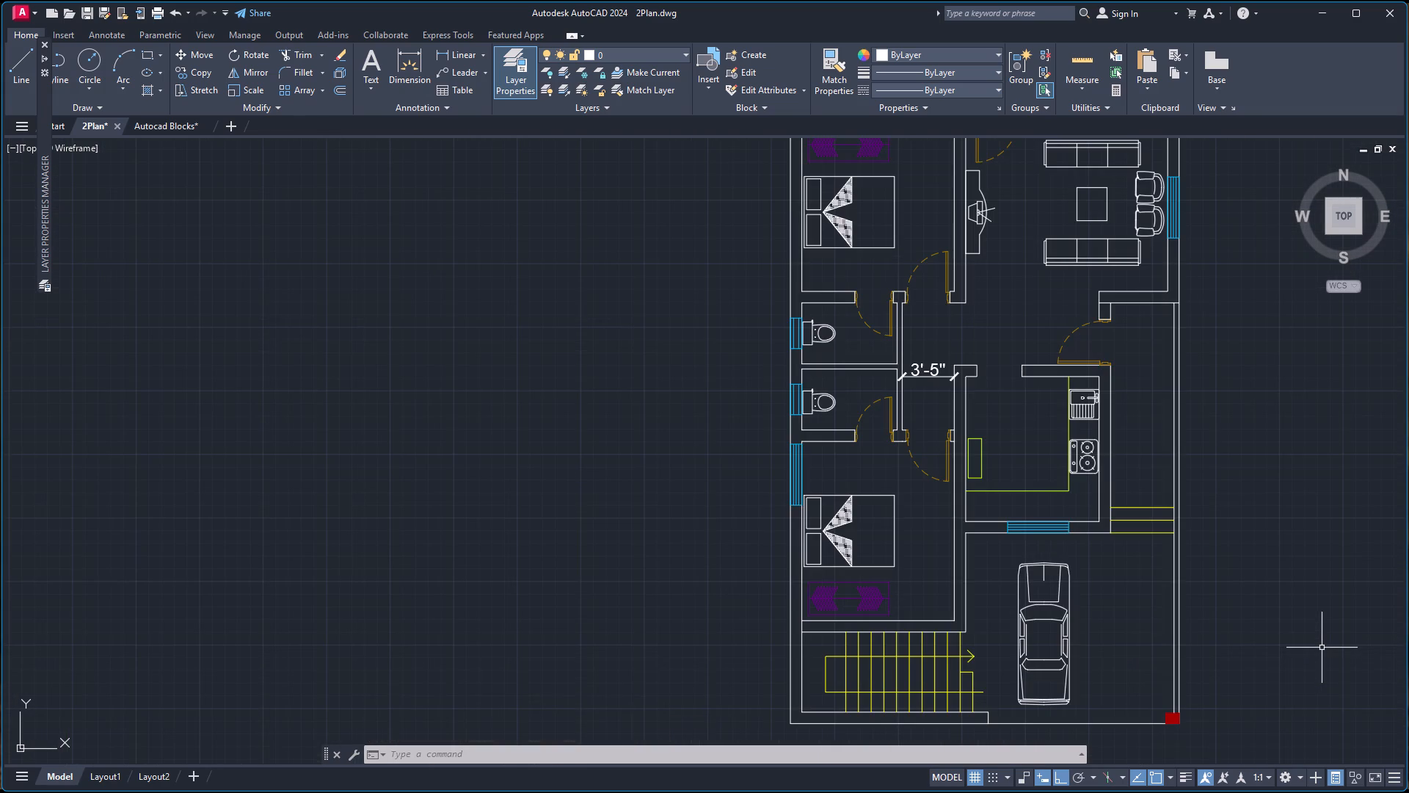
{"action": "scroll", "coordinate": [1284, 528], "scroll_direction": "down", "scroll_amount": 1}
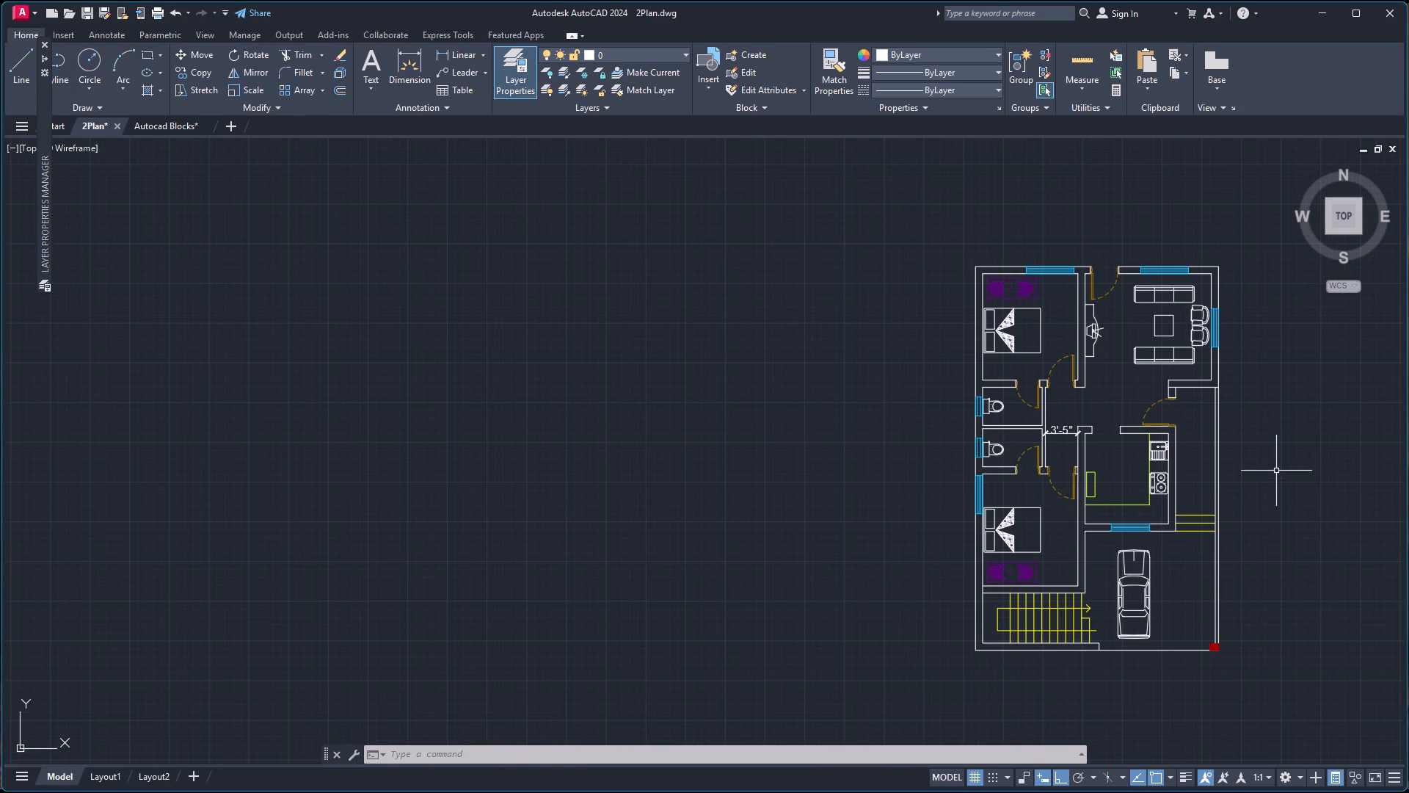
{"action": "scroll", "coordinate": [1274, 465], "scroll_direction": "up", "scroll_amount": 1}
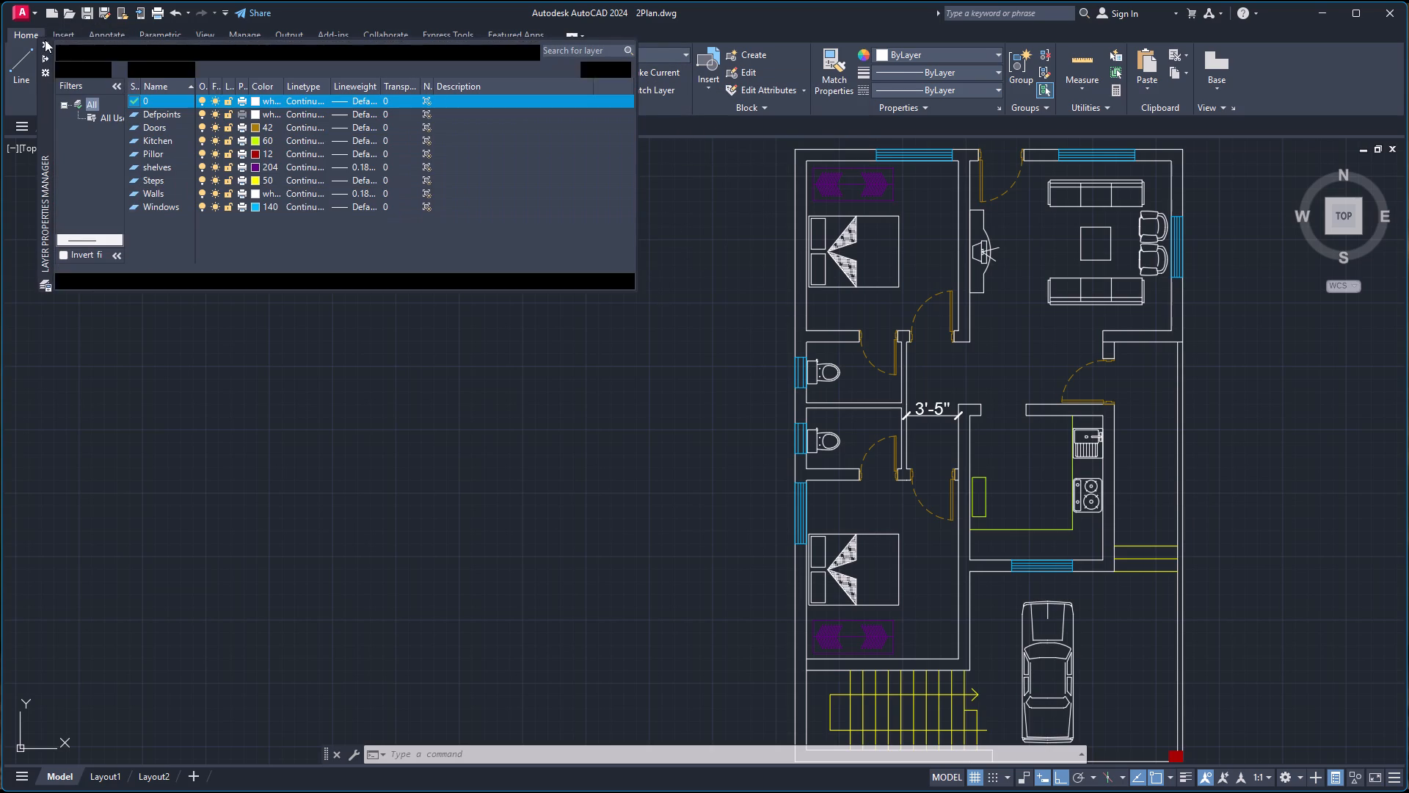
Close the layer properties manager.
{"action": "left_click", "coordinate": [43, 43]}
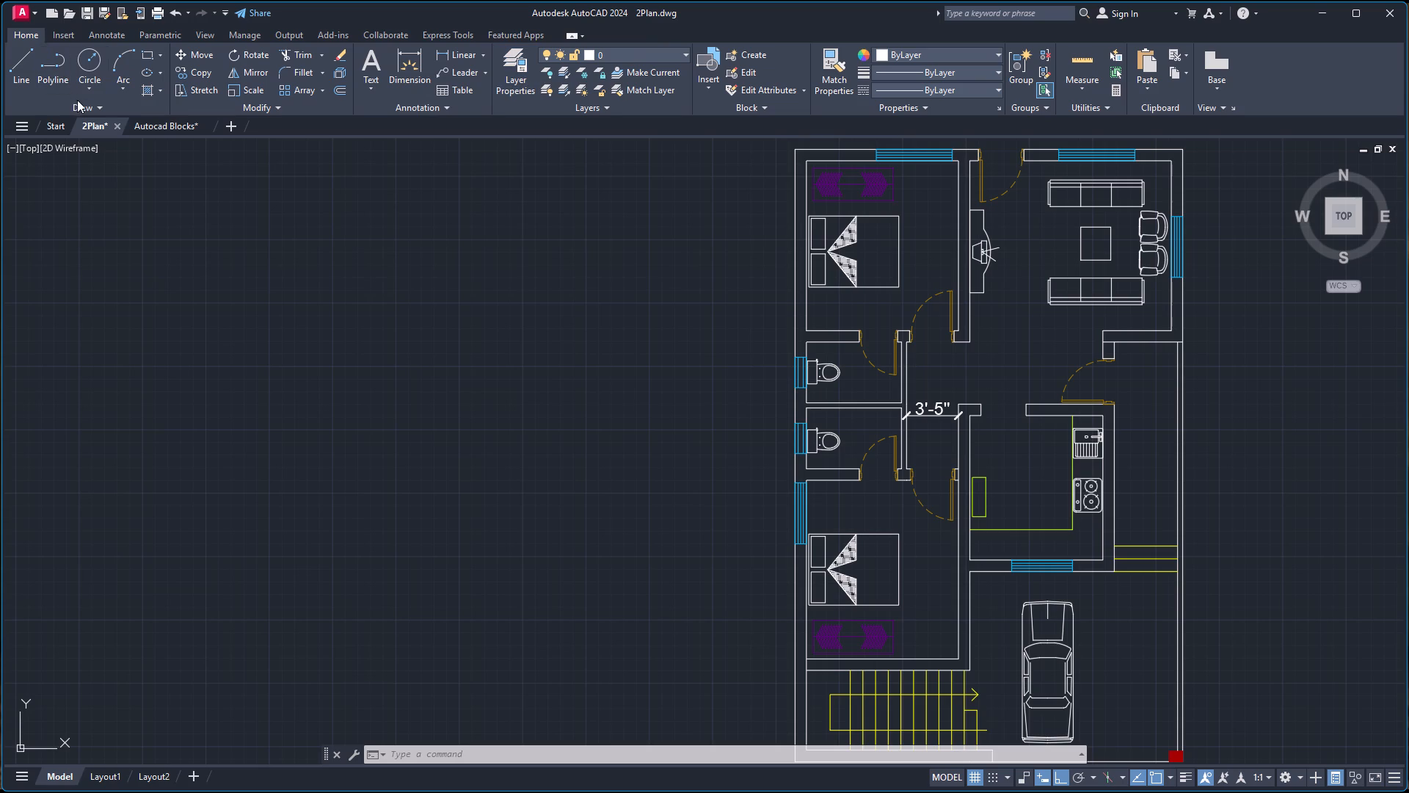
Place a centre-aligned multiline text frame below the bed in the upper bedroom.
{"action": "left_click", "coordinate": [114, 39]}
{"action": "left_click", "coordinate": [43, 77]}
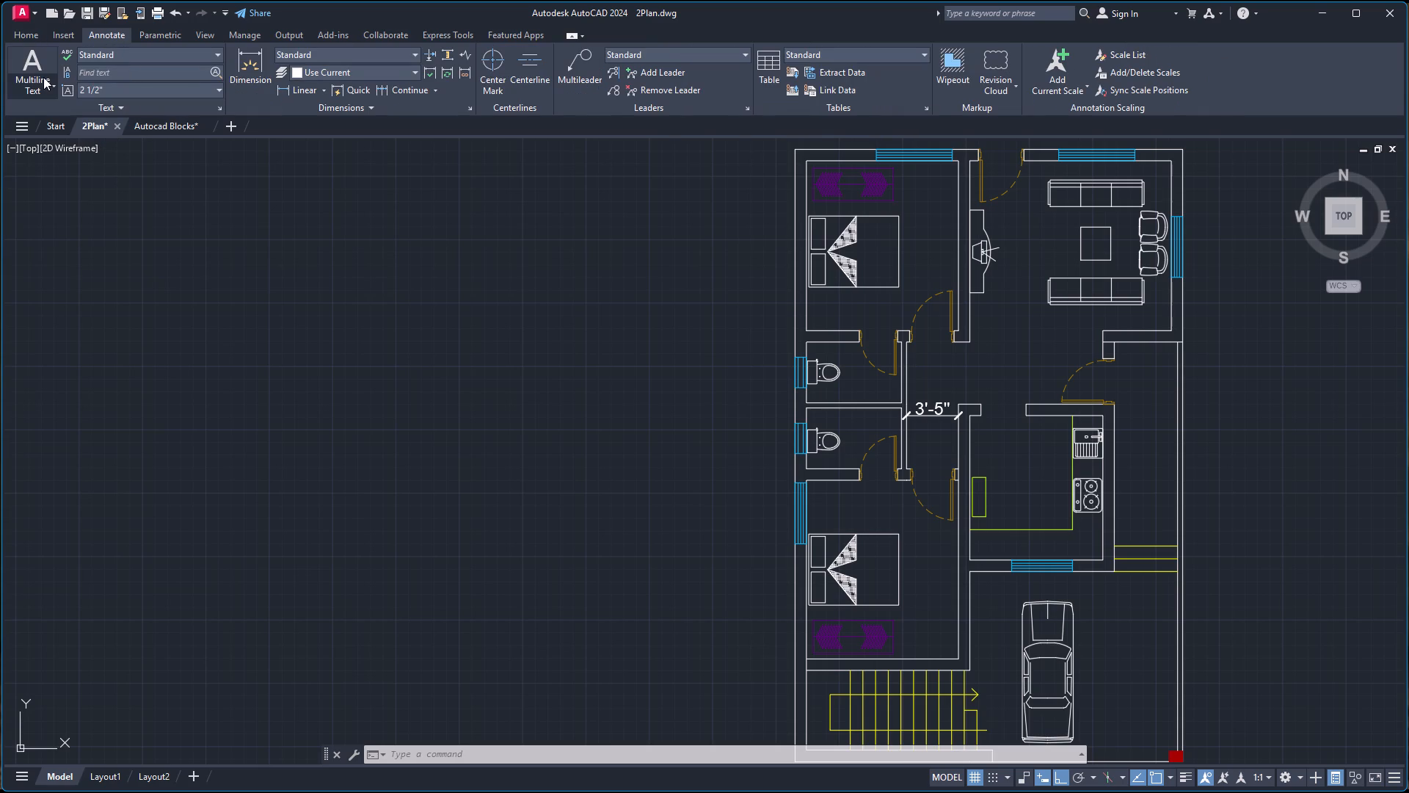
{"action": "left_click", "coordinate": [43, 77]}
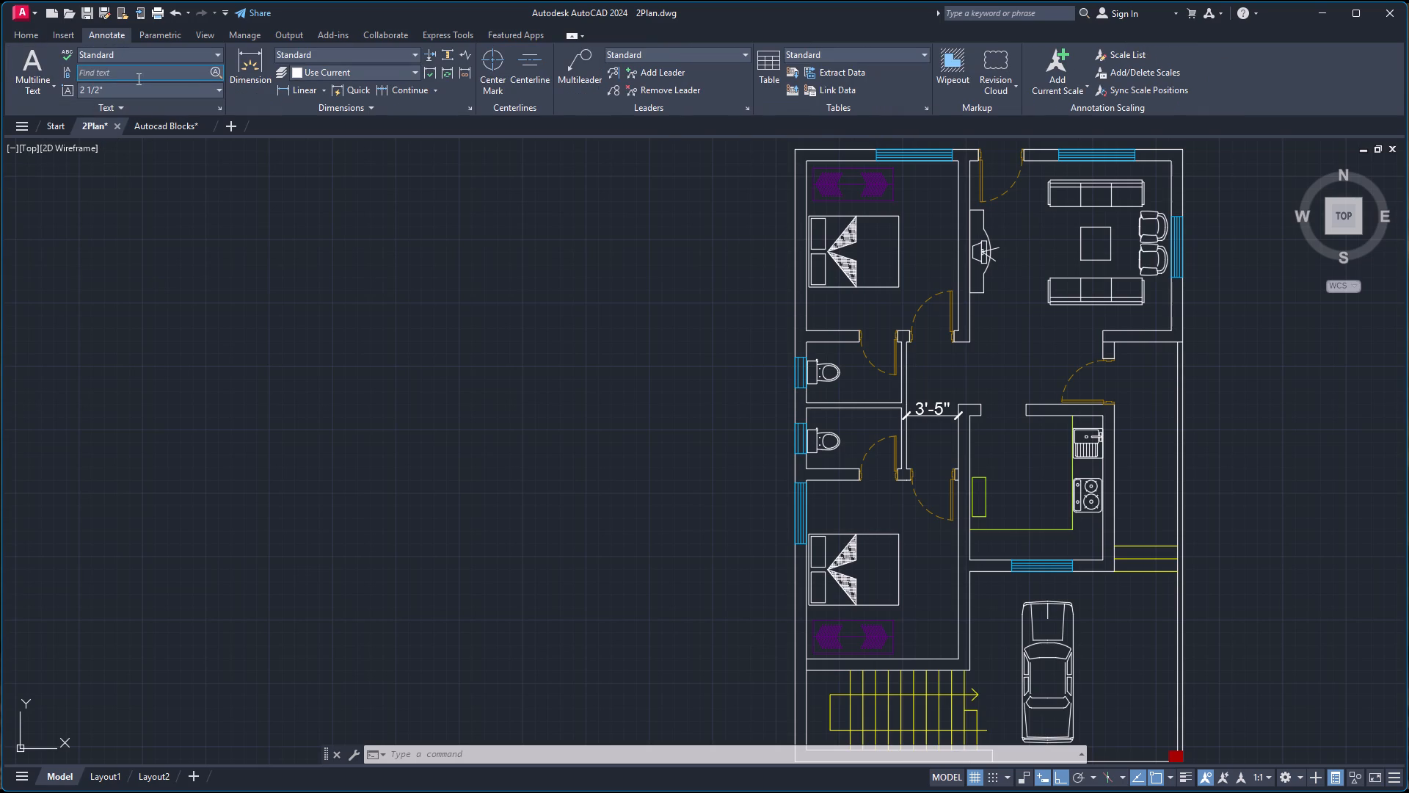
{"action": "left_click", "coordinate": [31, 68]}
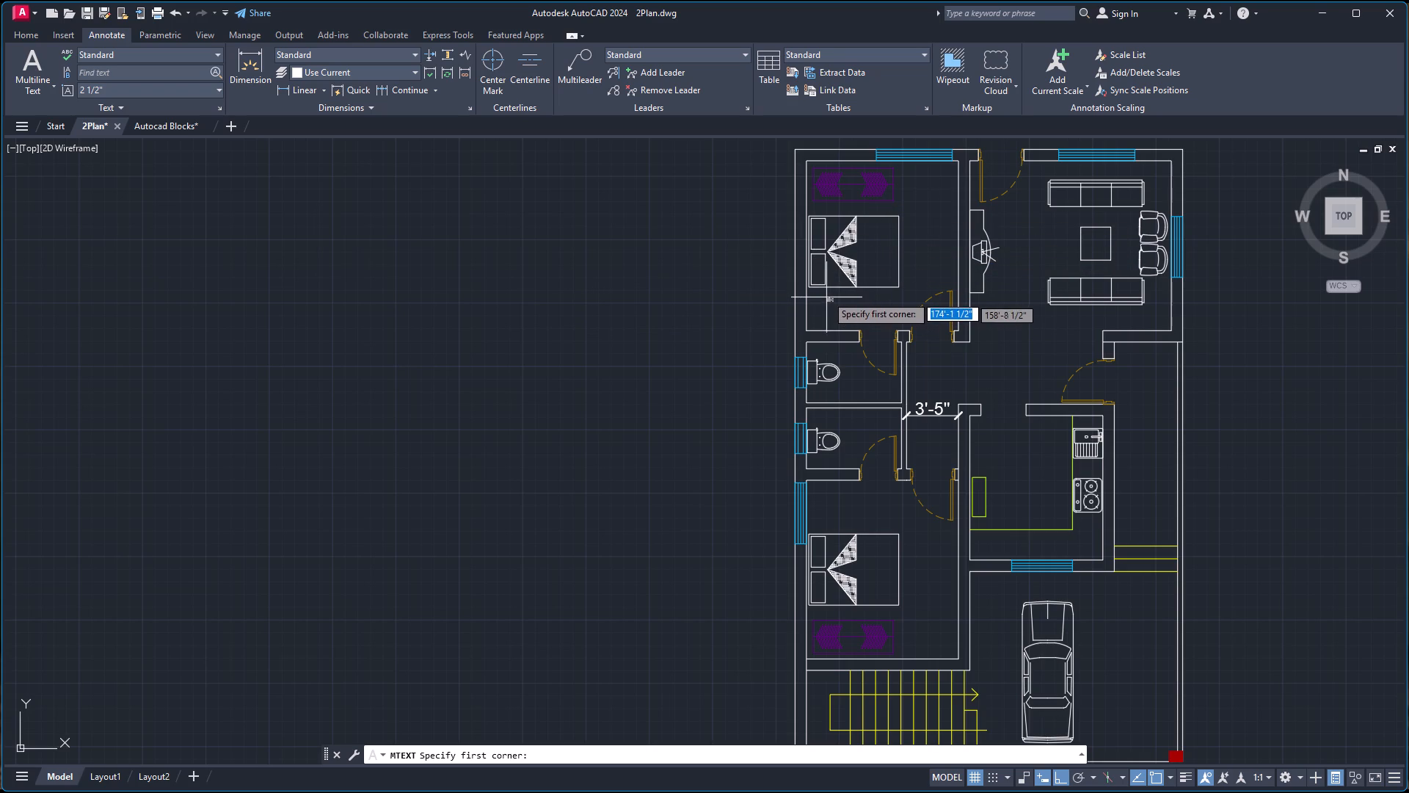
{"action": "scroll", "coordinate": [834, 297], "scroll_direction": "up", "scroll_amount": 3}
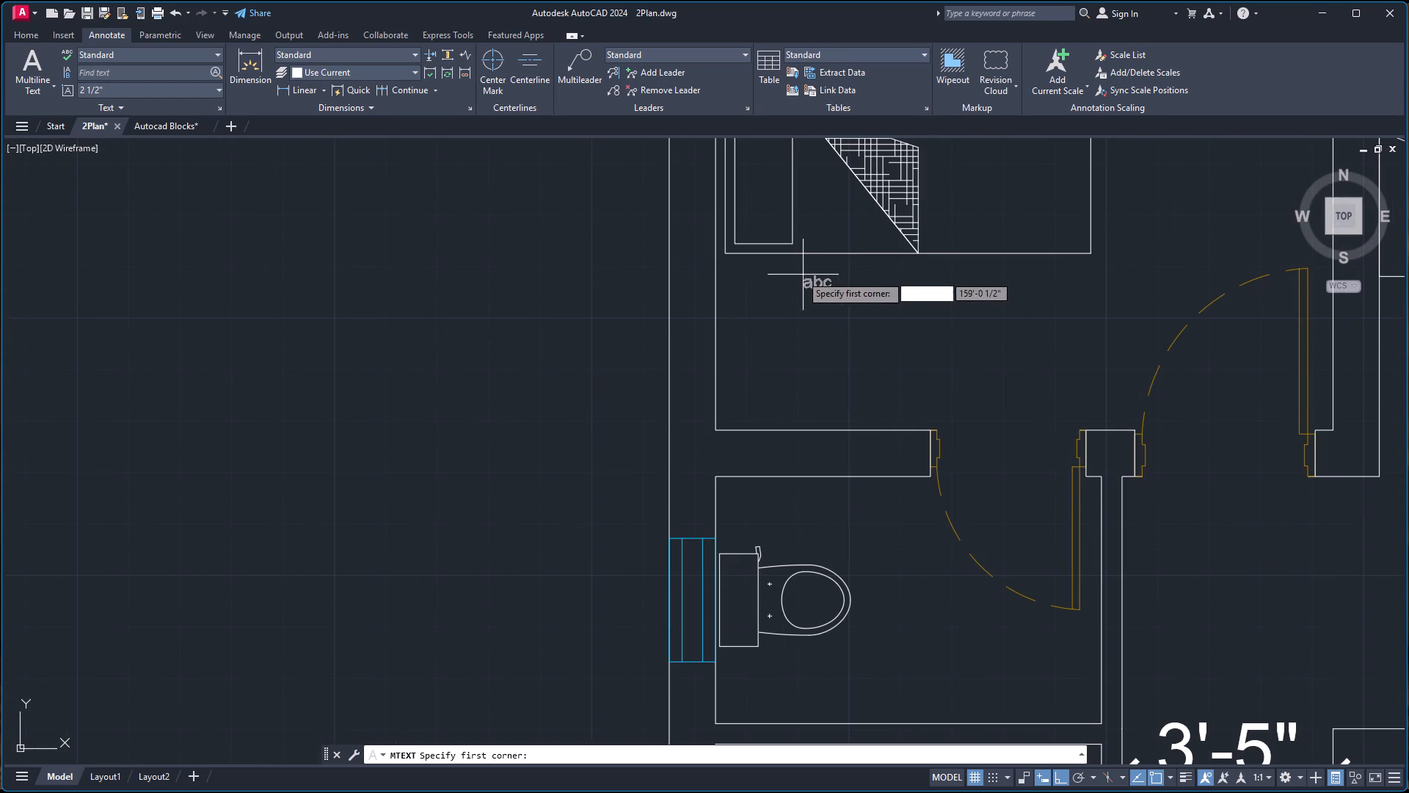
{"action": "left_click", "coordinate": [795, 272]}
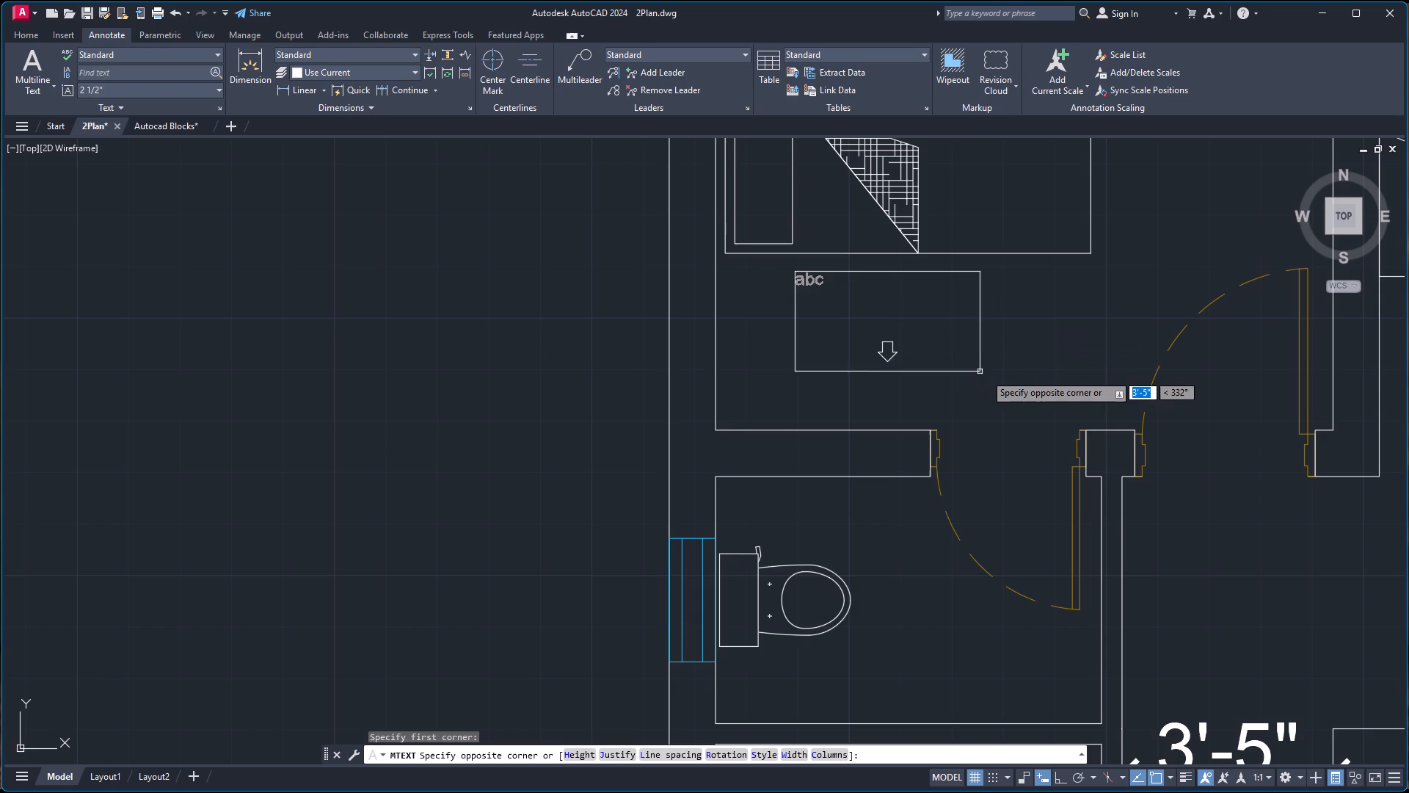
{"action": "left_click", "coordinate": [1063, 390]}
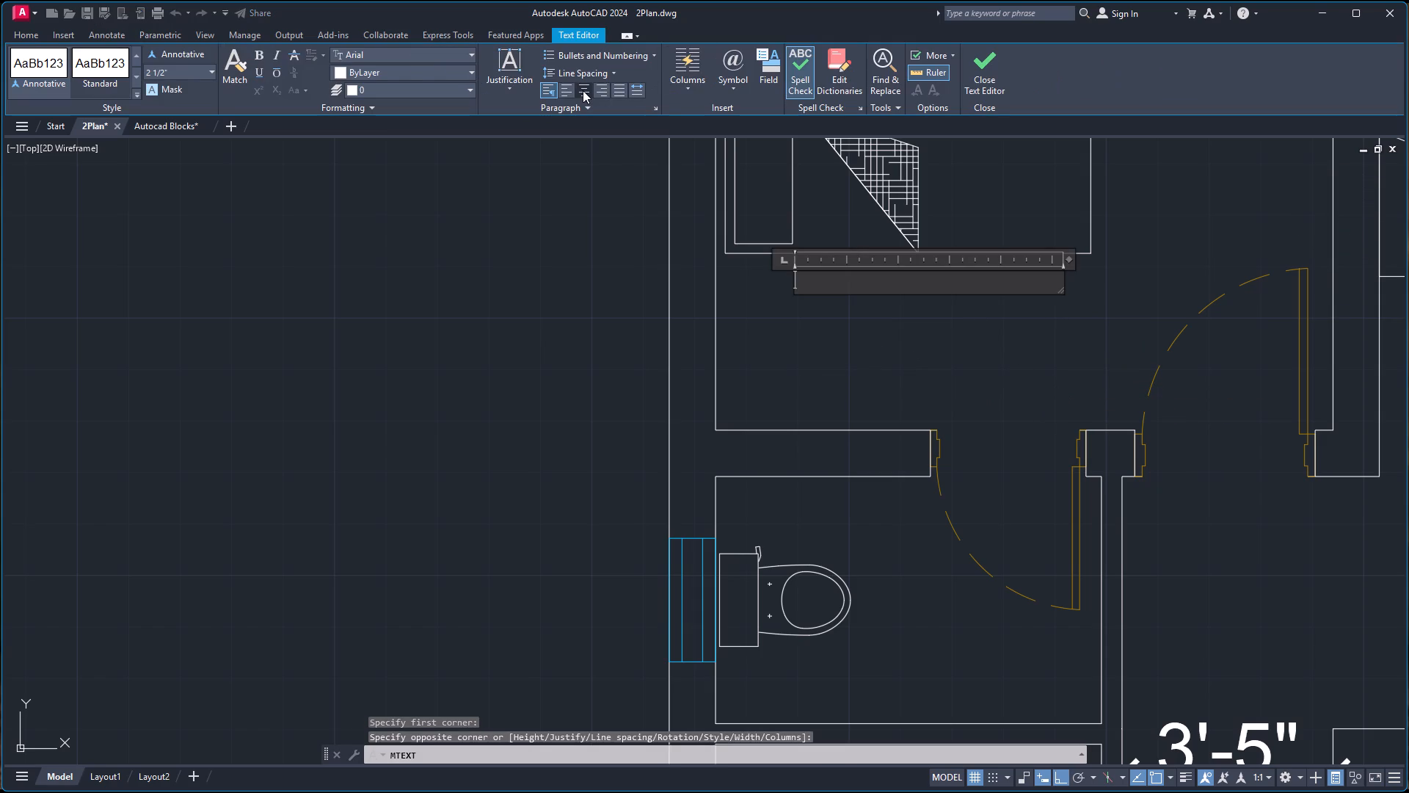
{"action": "left_click", "coordinate": [583, 90]}
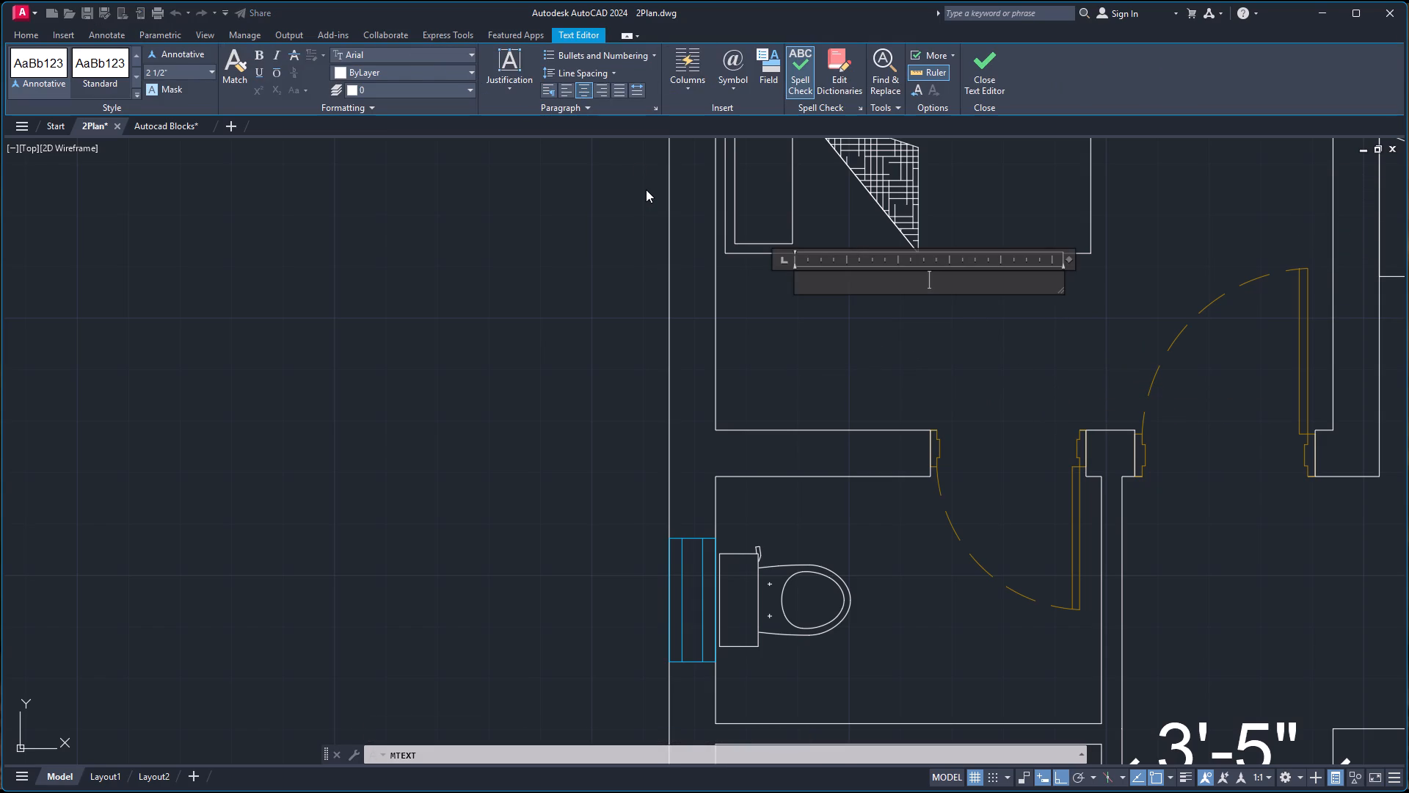
Enter BEDROOM 2 on the first line and 10'-0"X11'-2" on the second line of the upper bedroom's label.
{"action": "type", "text": "BE"}
{"action": "type", "text": "DROOM"}
{"action": "key", "text": "space"}
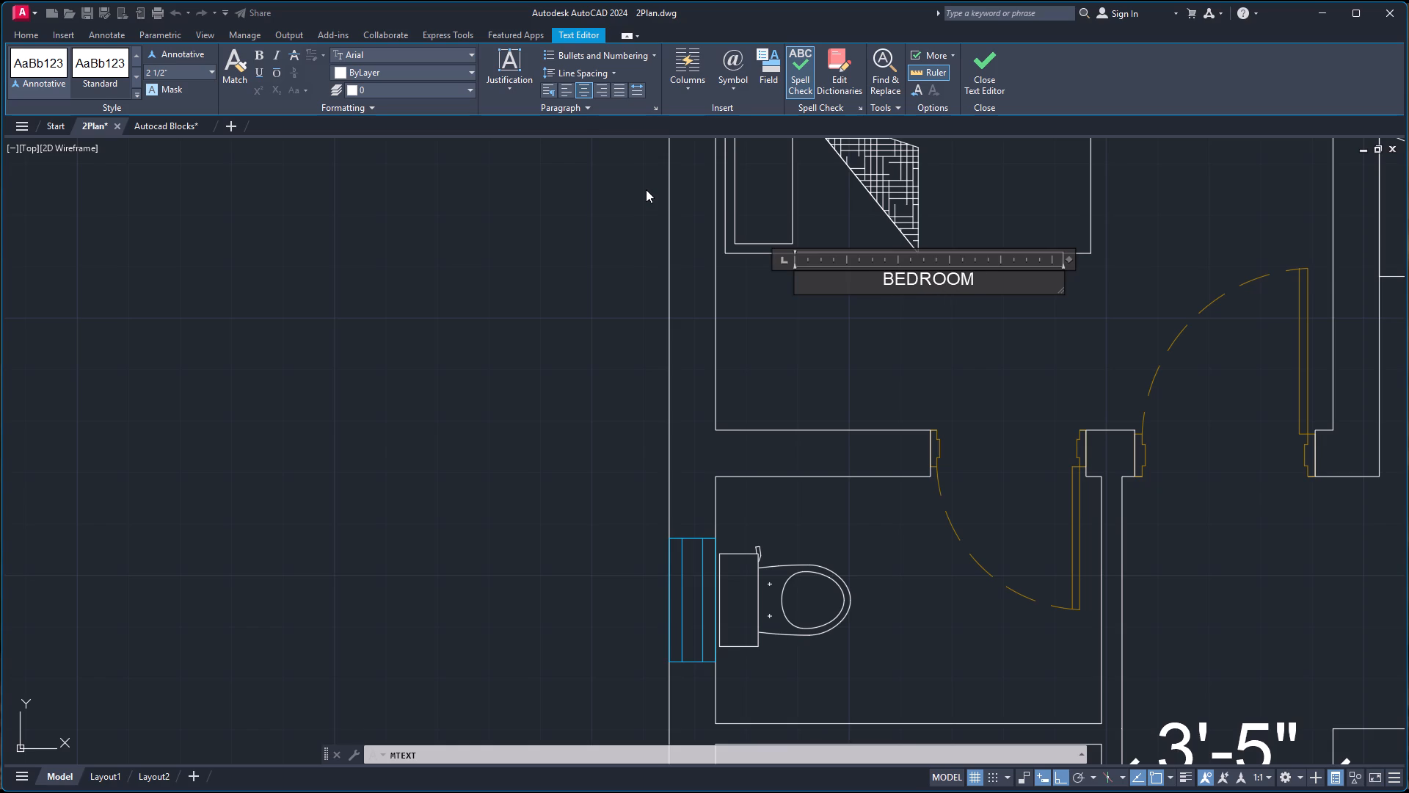
{"action": "type", "text": "2"}
{"action": "key", "text": "Return"}
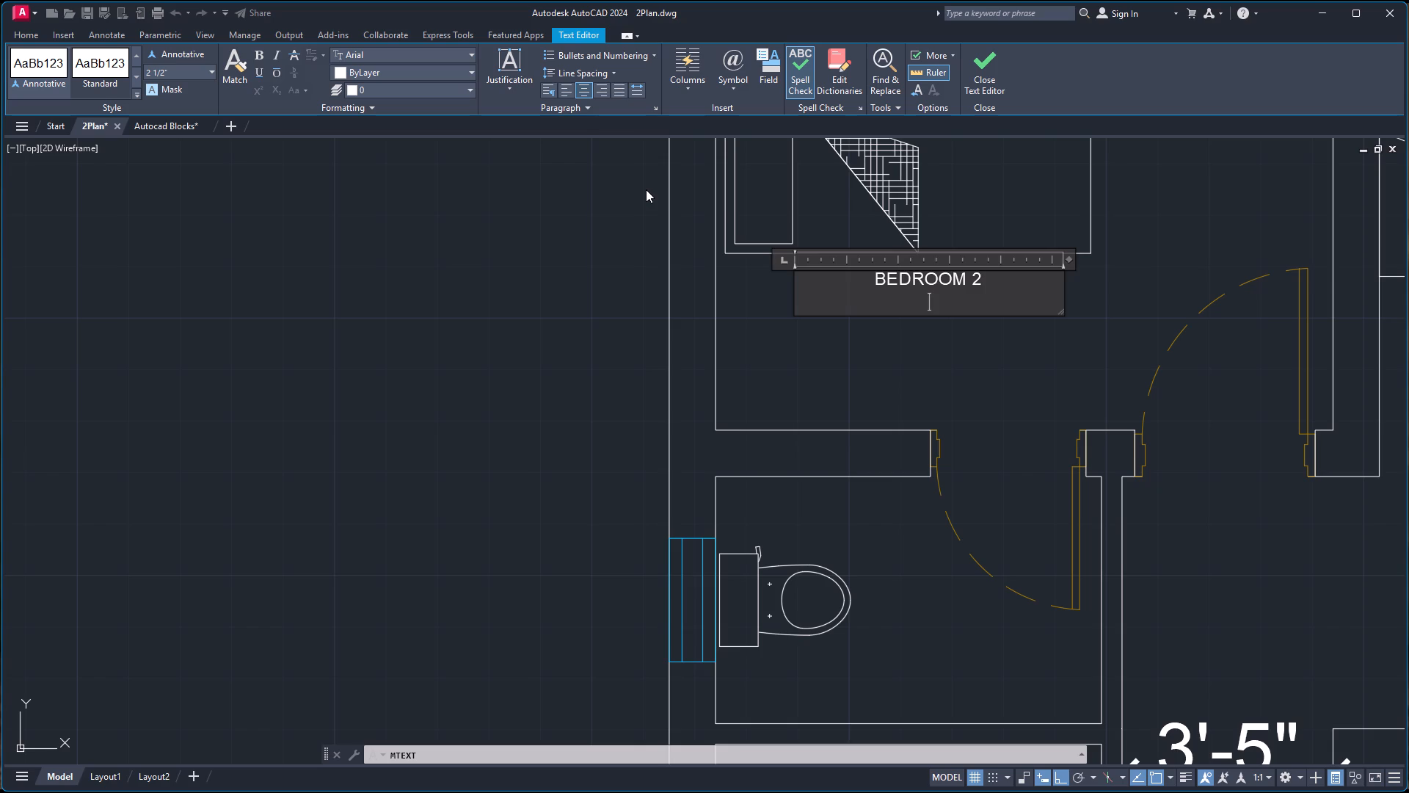
{"action": "type", "text": "10'-"}
{"action": "key", "text": "0"}
{"action": "type", "text": "''"}
{"action": "key", "text": "x"}
{"action": "type", "text": "11'"}
{"action": "type", "text": "-2"}
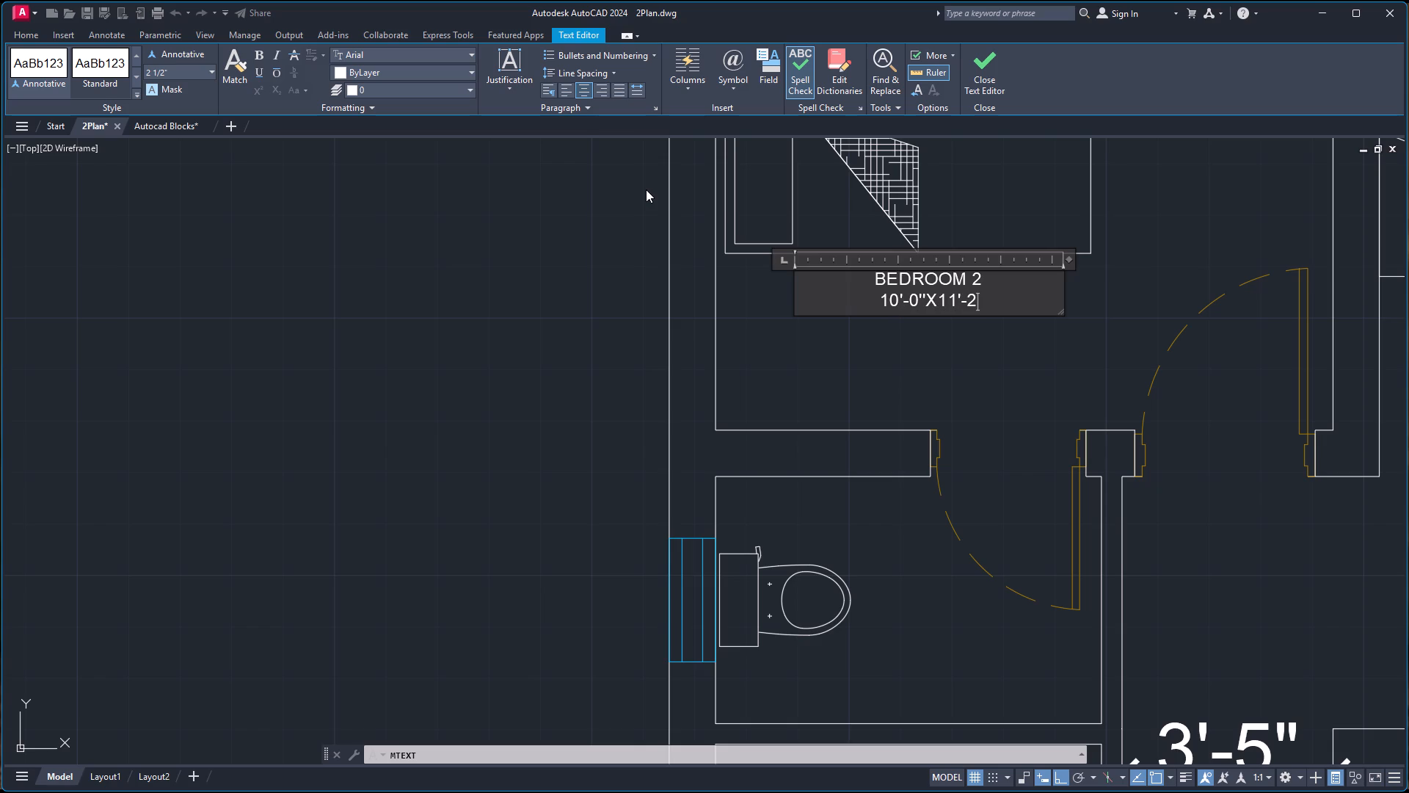
{"action": "type", "text": "''"}
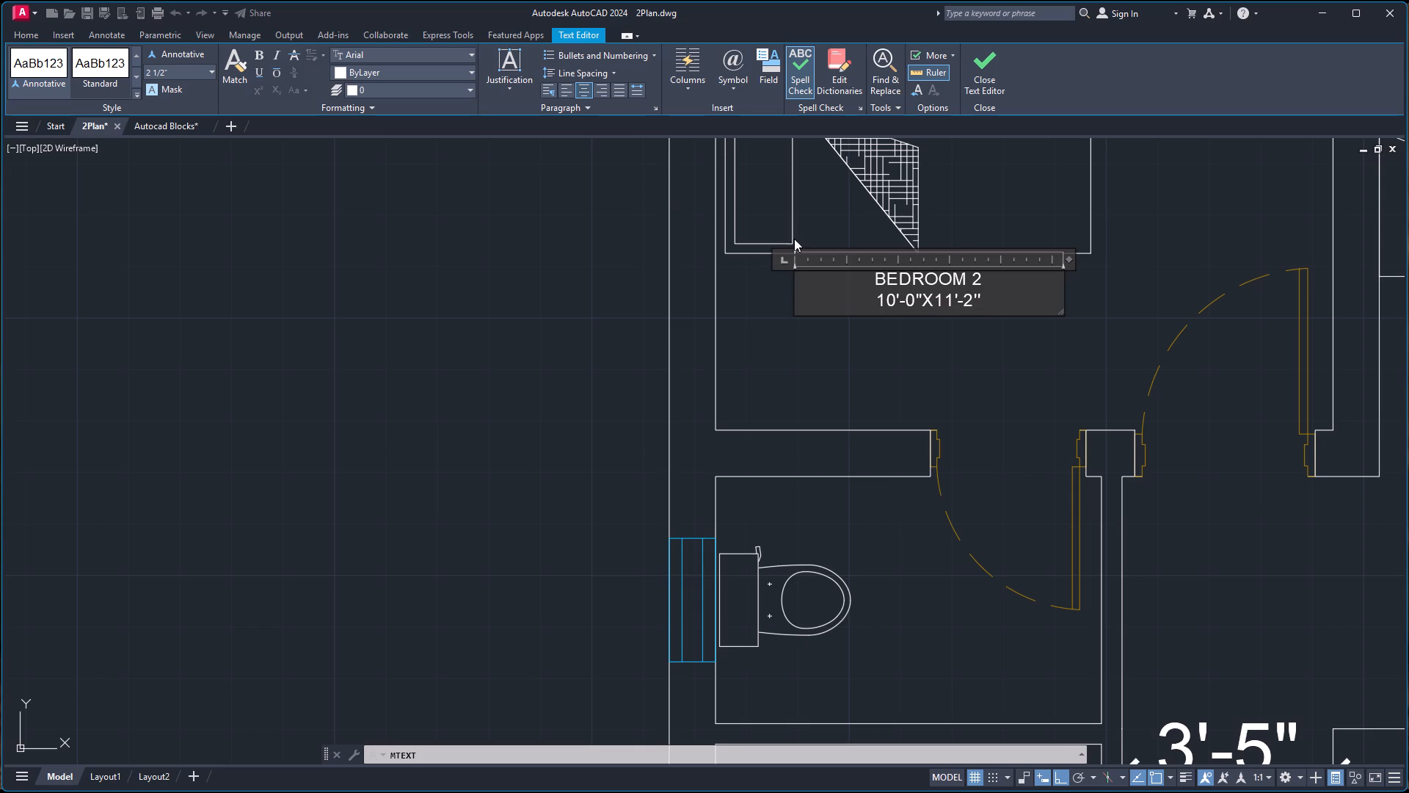
{"action": "left_click", "coordinate": [976, 379]}
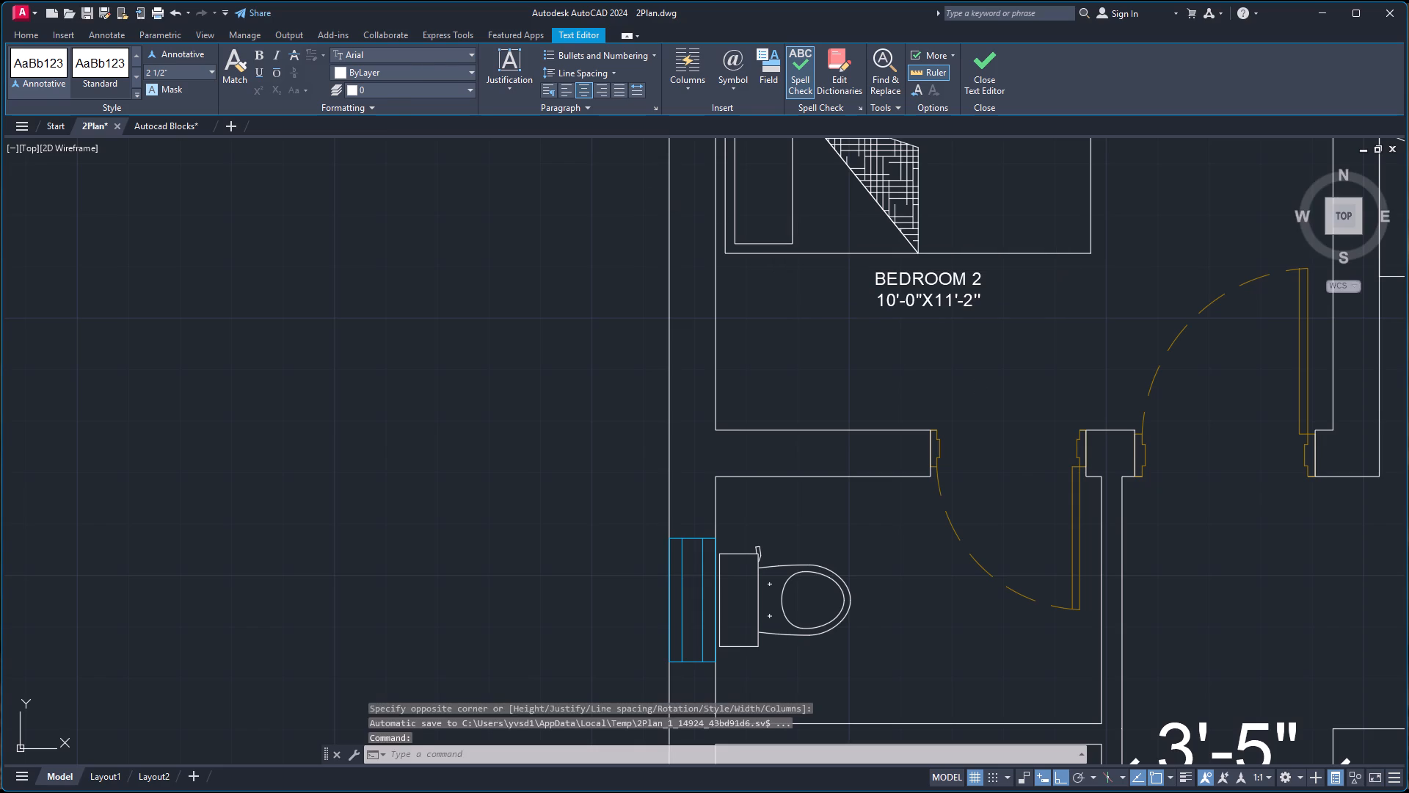
Set the text height of the upper bedroom's label to 5".
{"action": "left_click", "coordinate": [928, 280]}
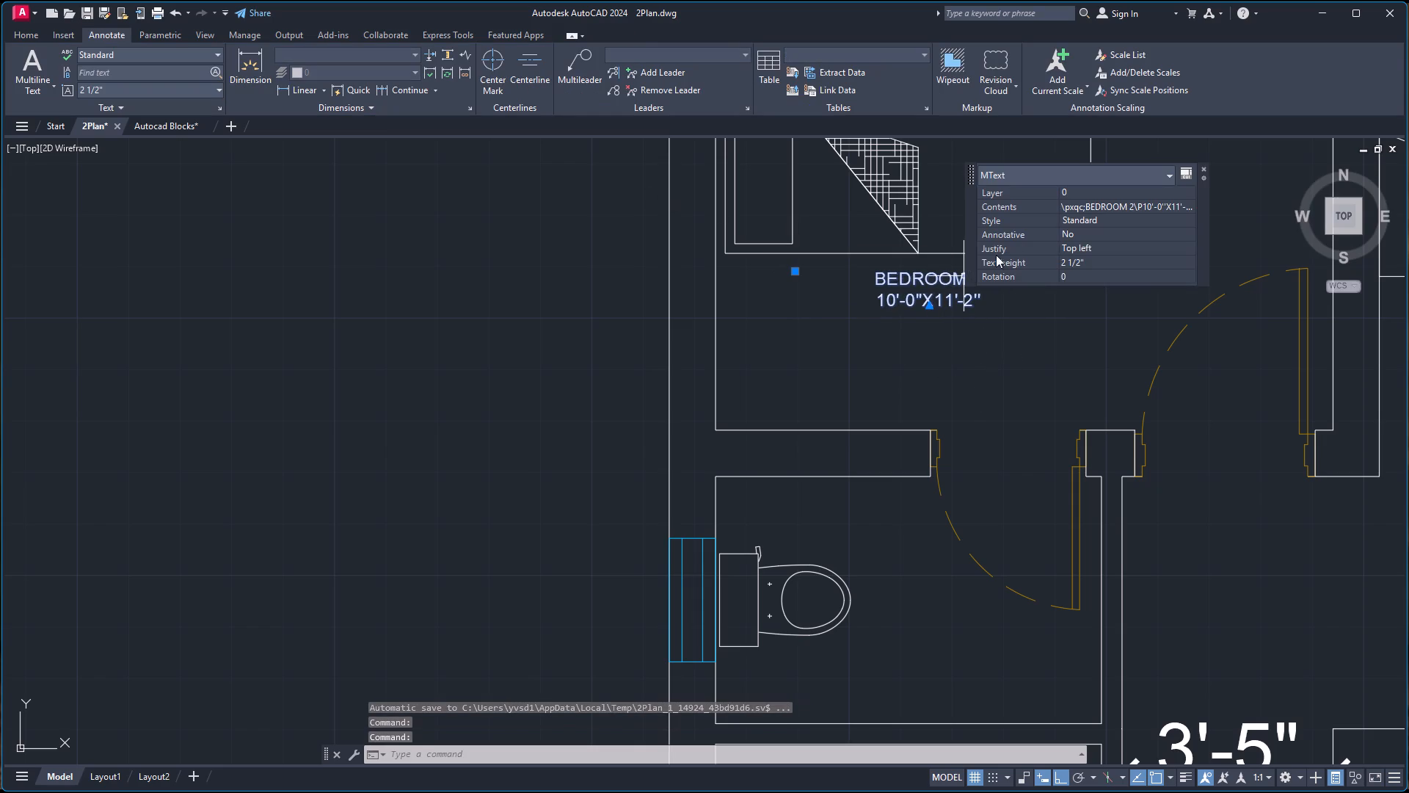
{"action": "left_click", "coordinate": [1089, 261]}
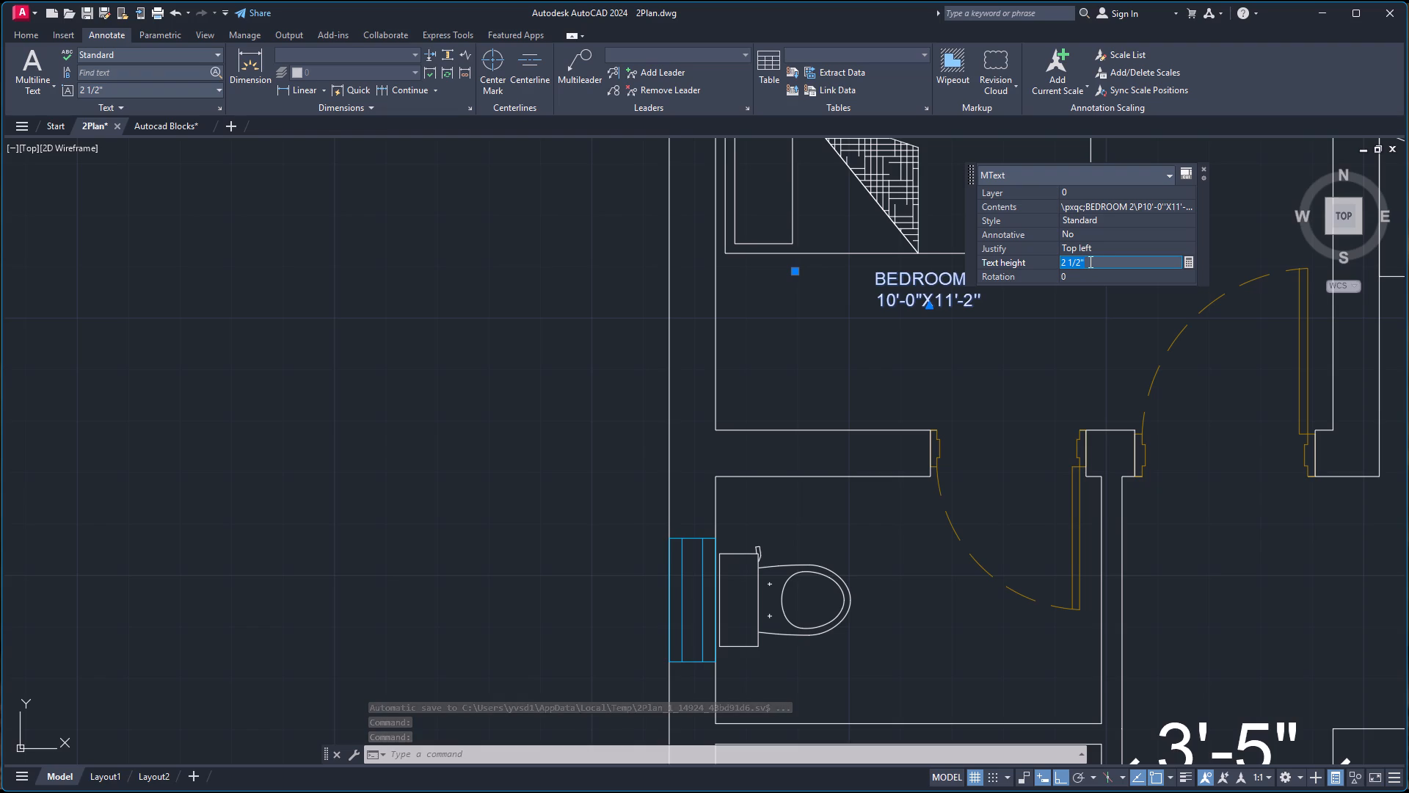
{"action": "key", "text": "5"}
{"action": "key", "text": "Return"}
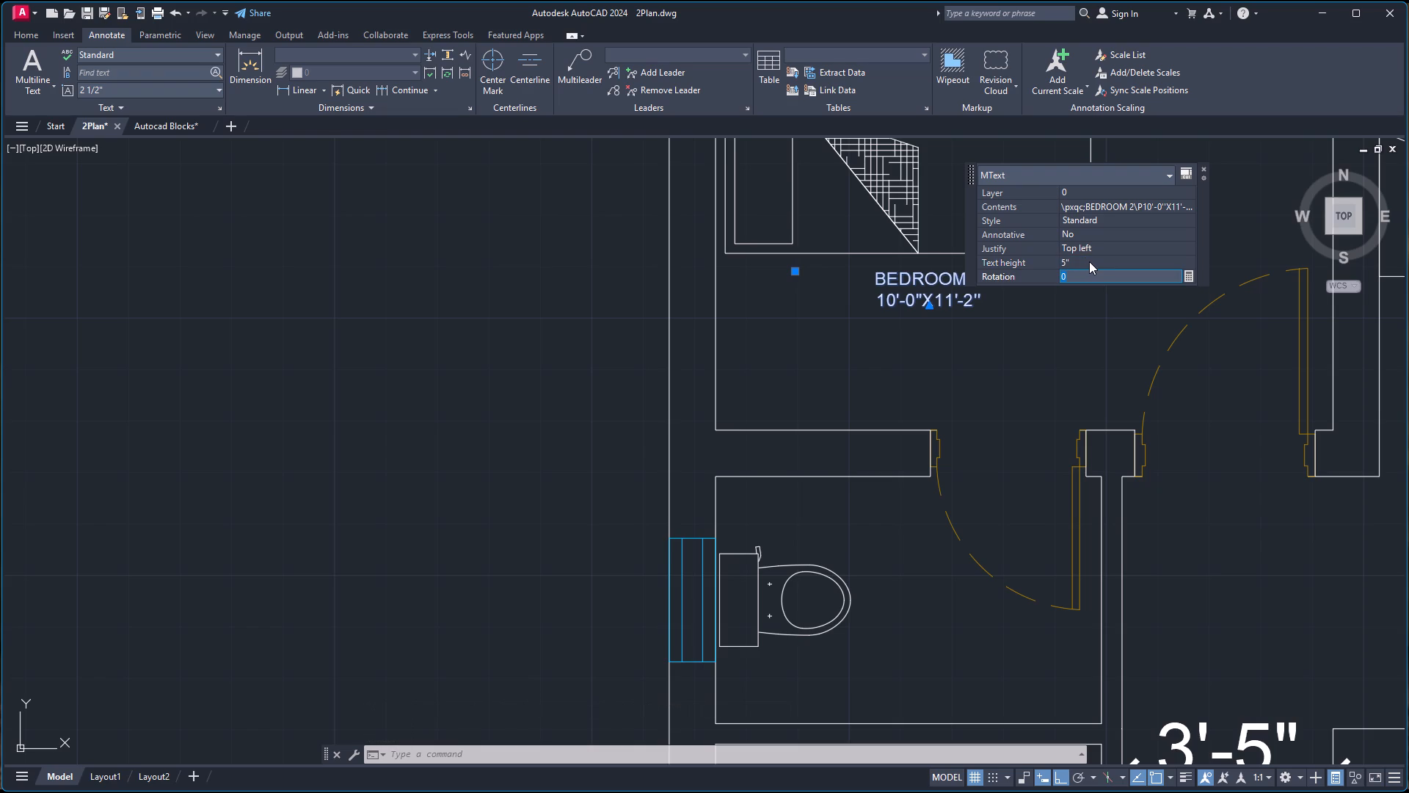
{"action": "left_click", "coordinate": [1205, 167]}
{"action": "key", "text": "Escape"}
Copy the BEDROOM 2 label into the living room beside the TV unit and into the kitchen.
{"action": "scroll", "coordinate": [1114, 283], "scroll_direction": "down", "scroll_amount": 3}
{"action": "scroll", "coordinate": [1184, 175], "scroll_direction": "down", "scroll_amount": 2}
{"action": "scroll", "coordinate": [1270, 162], "scroll_direction": "up", "scroll_amount": 3}
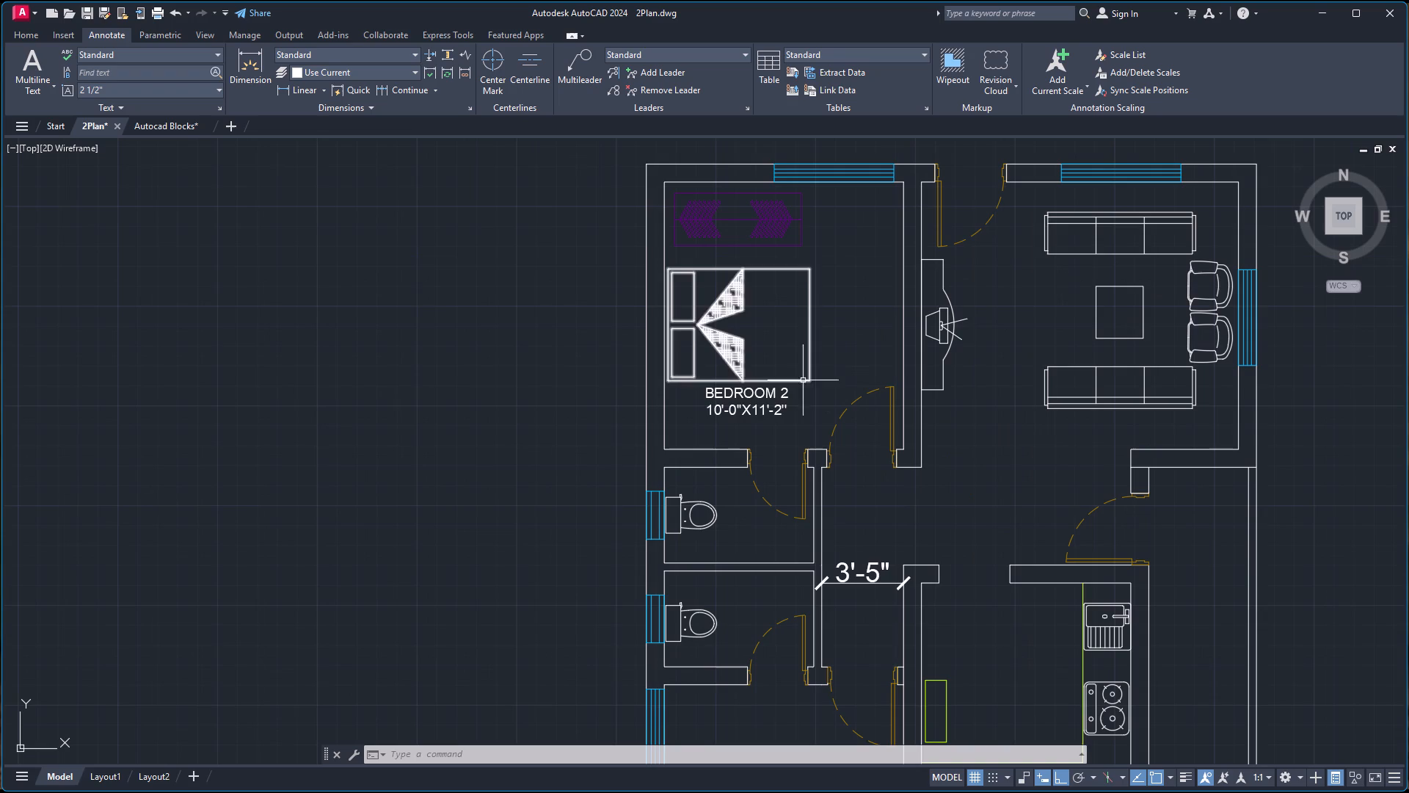
{"action": "left_click", "coordinate": [758, 394]}
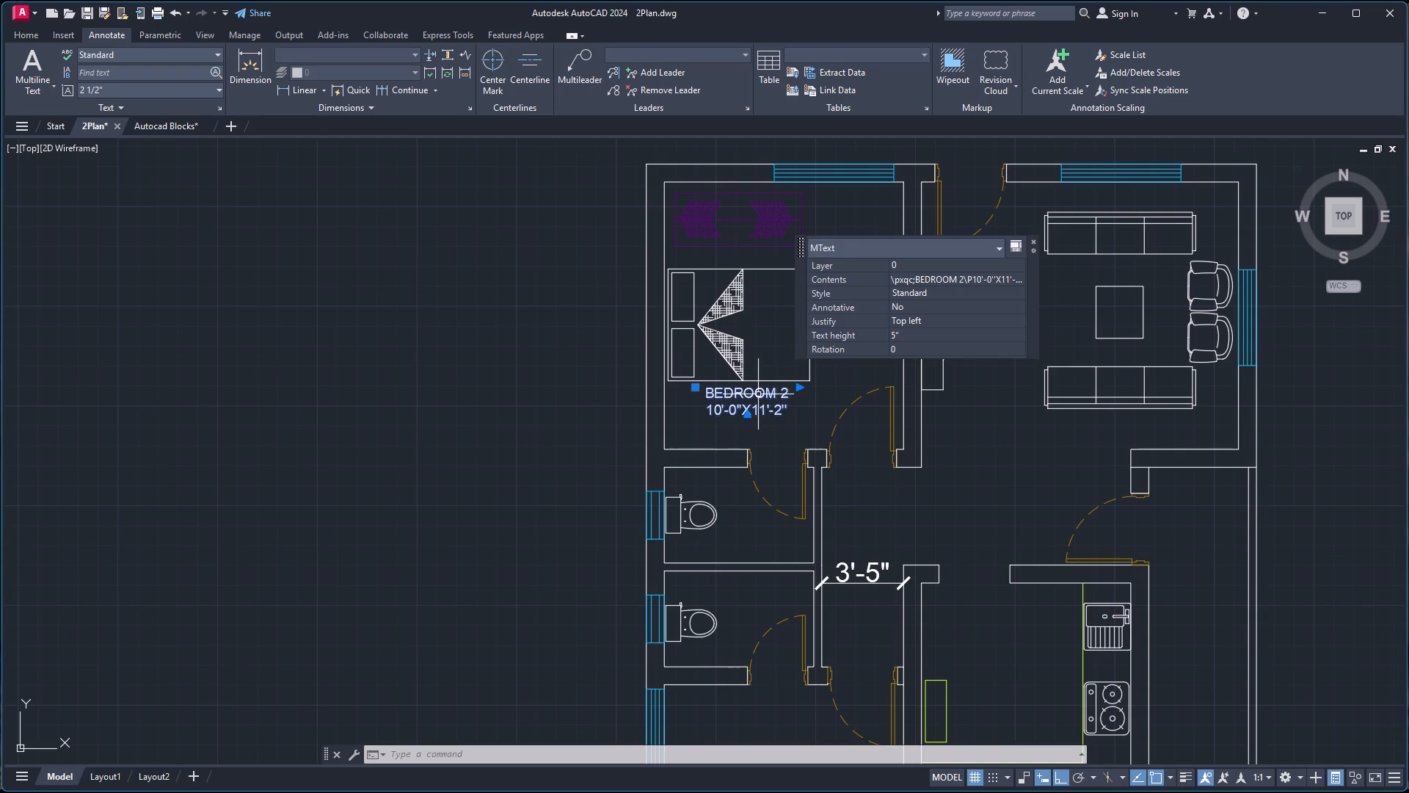
{"action": "key", "text": "ctrl+c"}
{"action": "key", "text": "ctrl+v"}
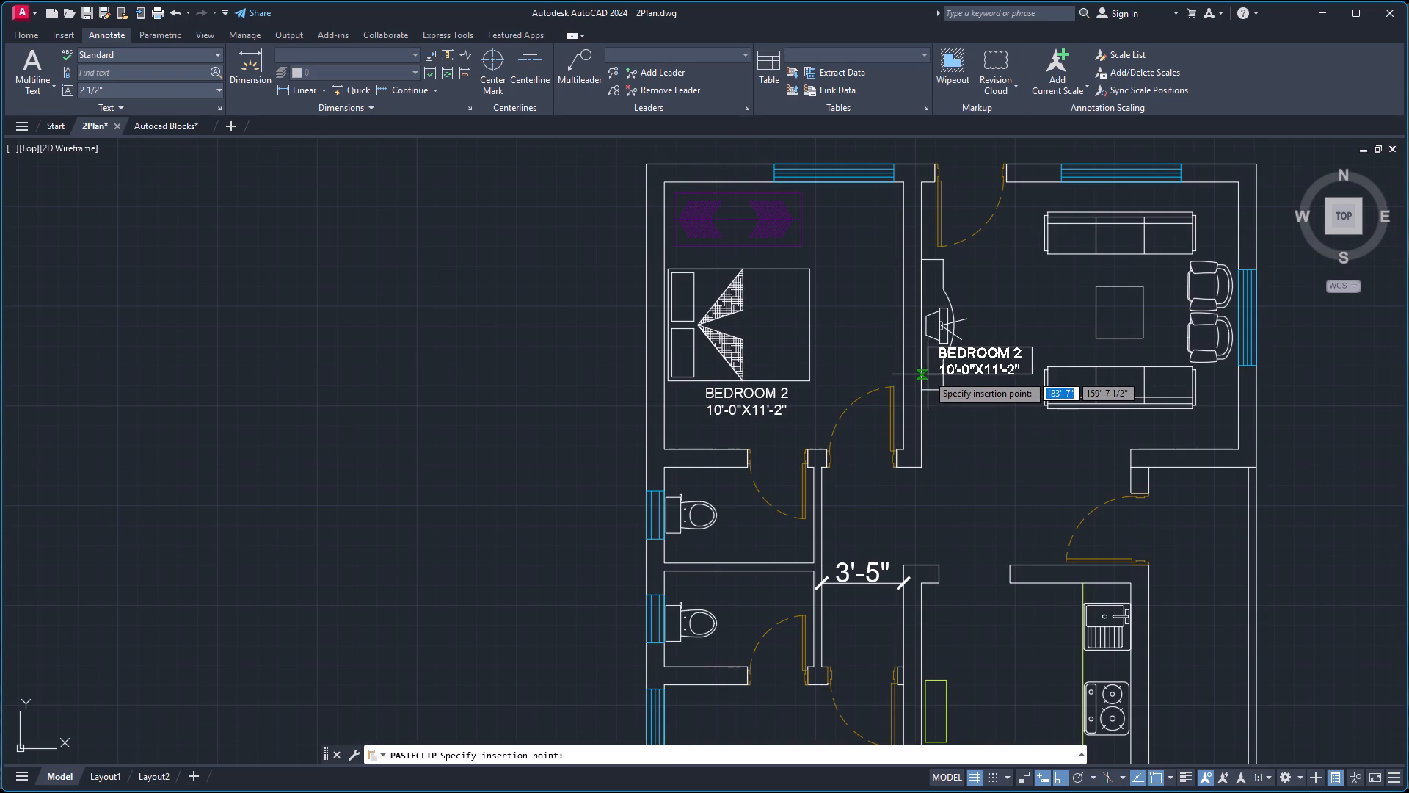
{"action": "scroll", "coordinate": [974, 330], "scroll_direction": "up", "scroll_amount": 2}
{"action": "left_click", "coordinate": [972, 323]}
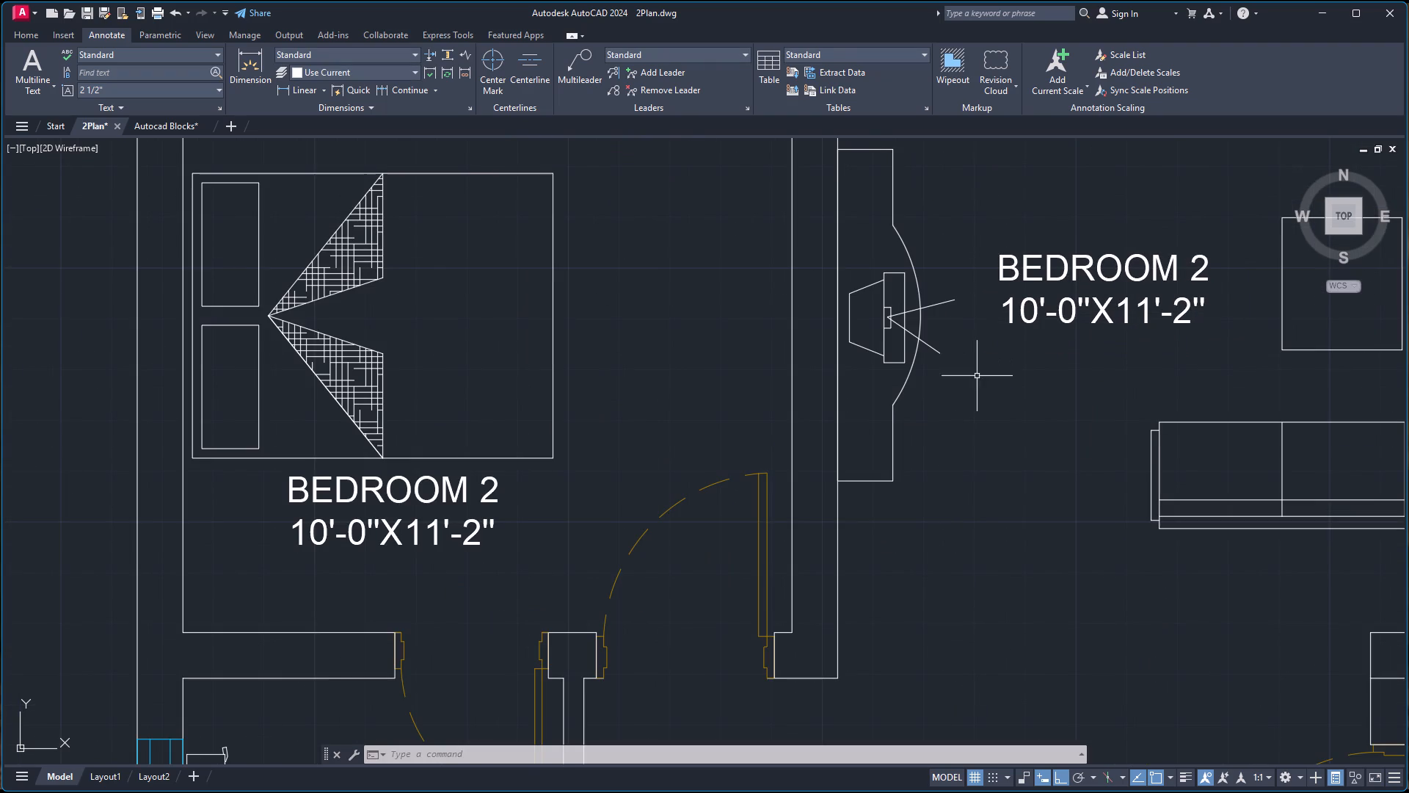
{"action": "key", "text": "ctrl+v"}
{"action": "scroll", "coordinate": [977, 401], "scroll_direction": "down", "scroll_amount": 3}
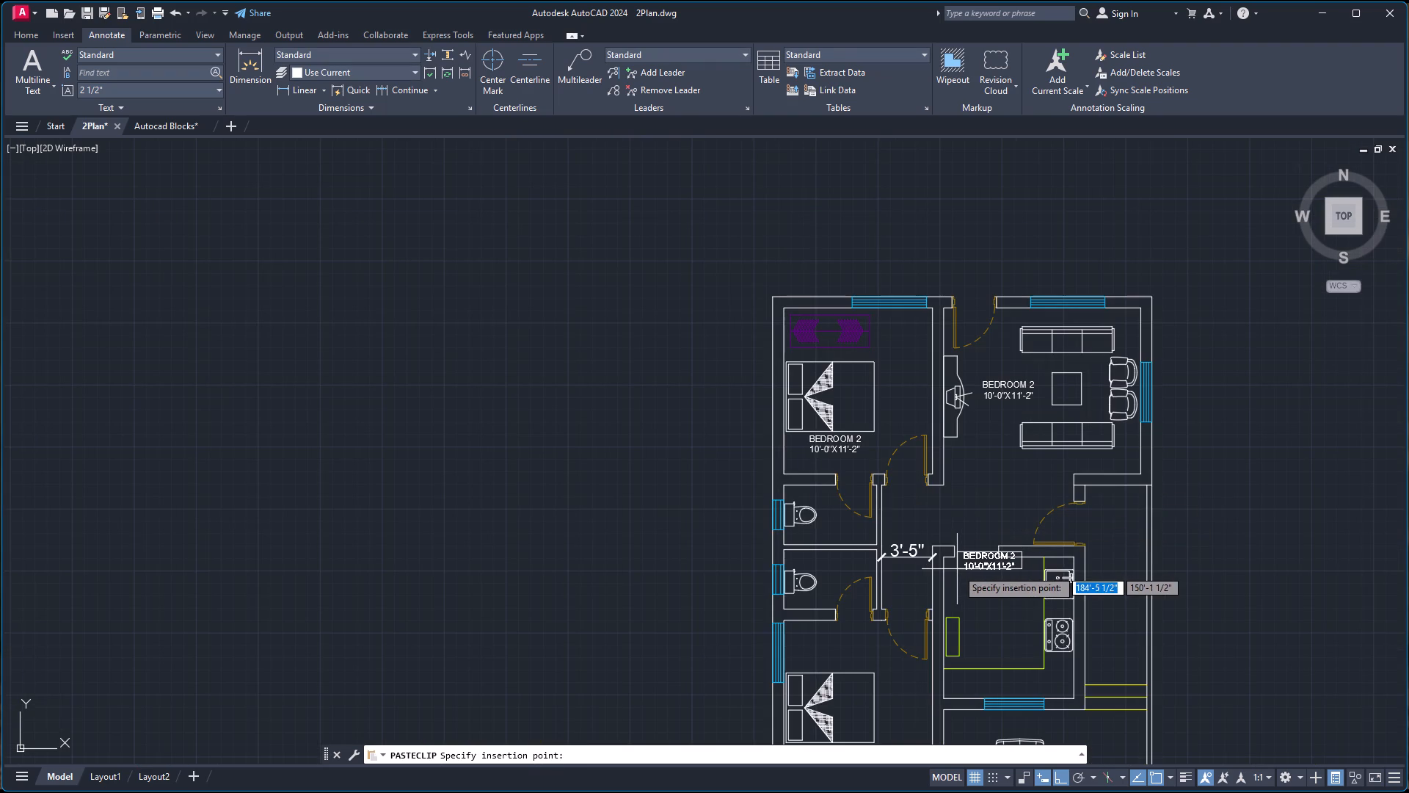
{"action": "scroll", "coordinate": [957, 601], "scroll_direction": "up", "scroll_amount": 2}
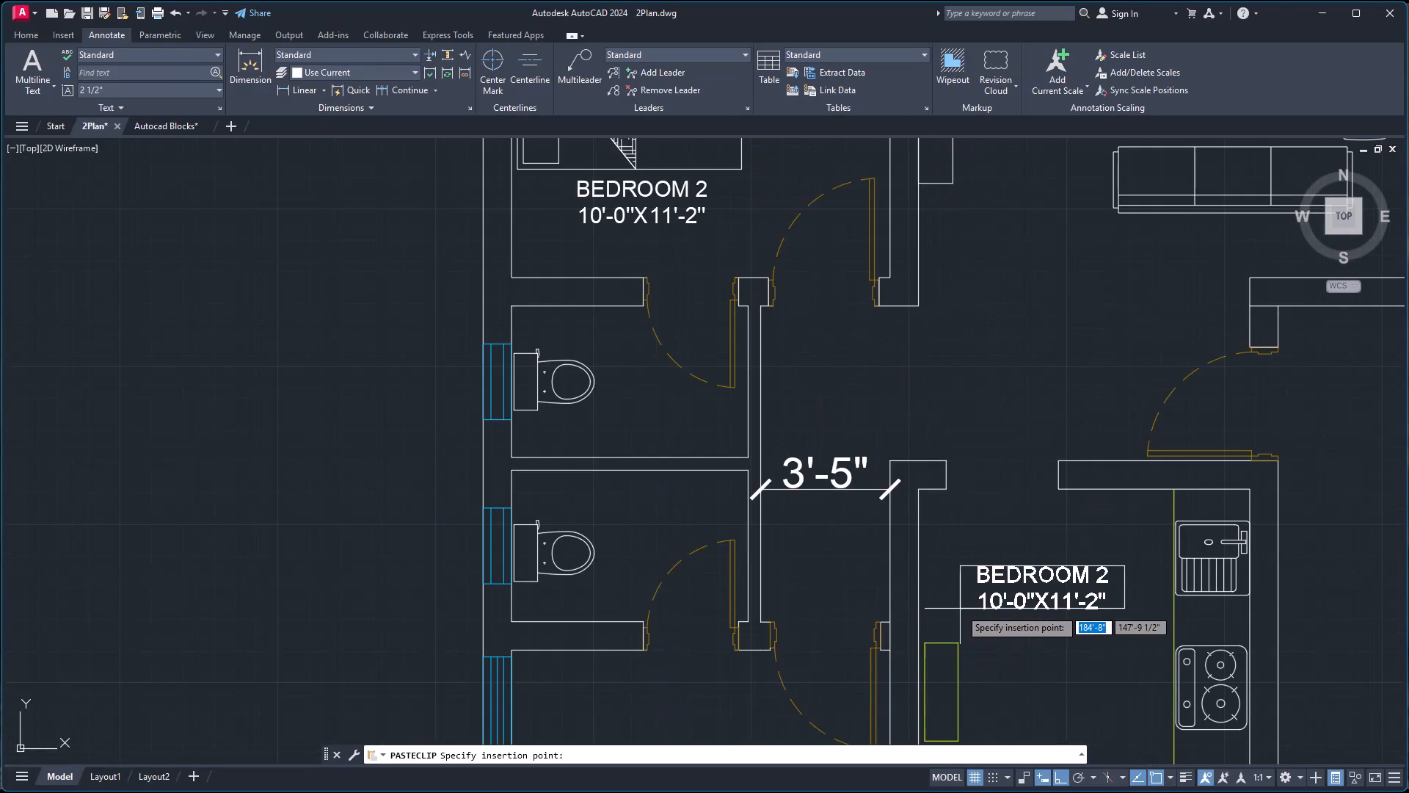
{"action": "left_click", "coordinate": [960, 609]}
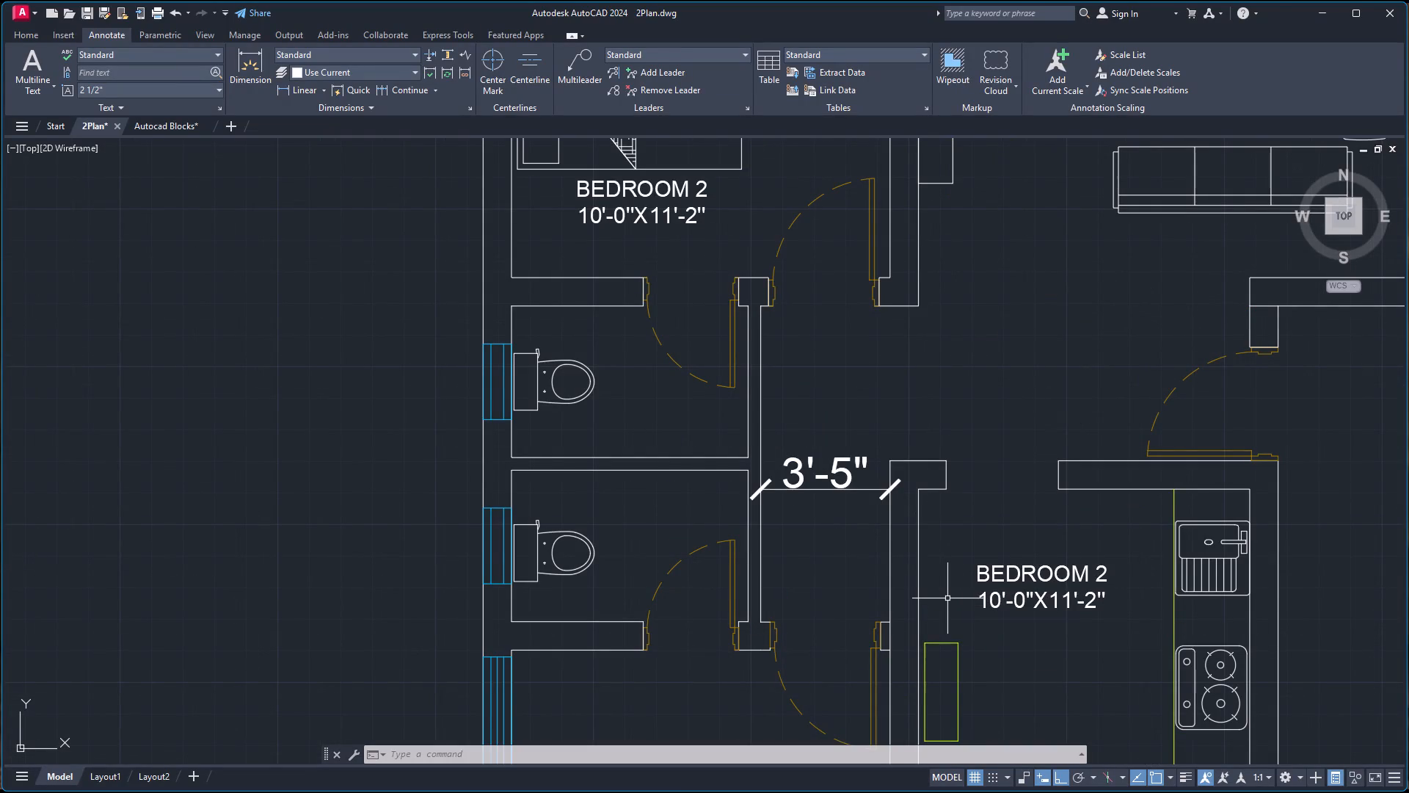
Paste copies of the BEDROOM 2 label into both toilets and above the bed in the lower bedroom.
{"action": "key", "text": "ctrl+v"}
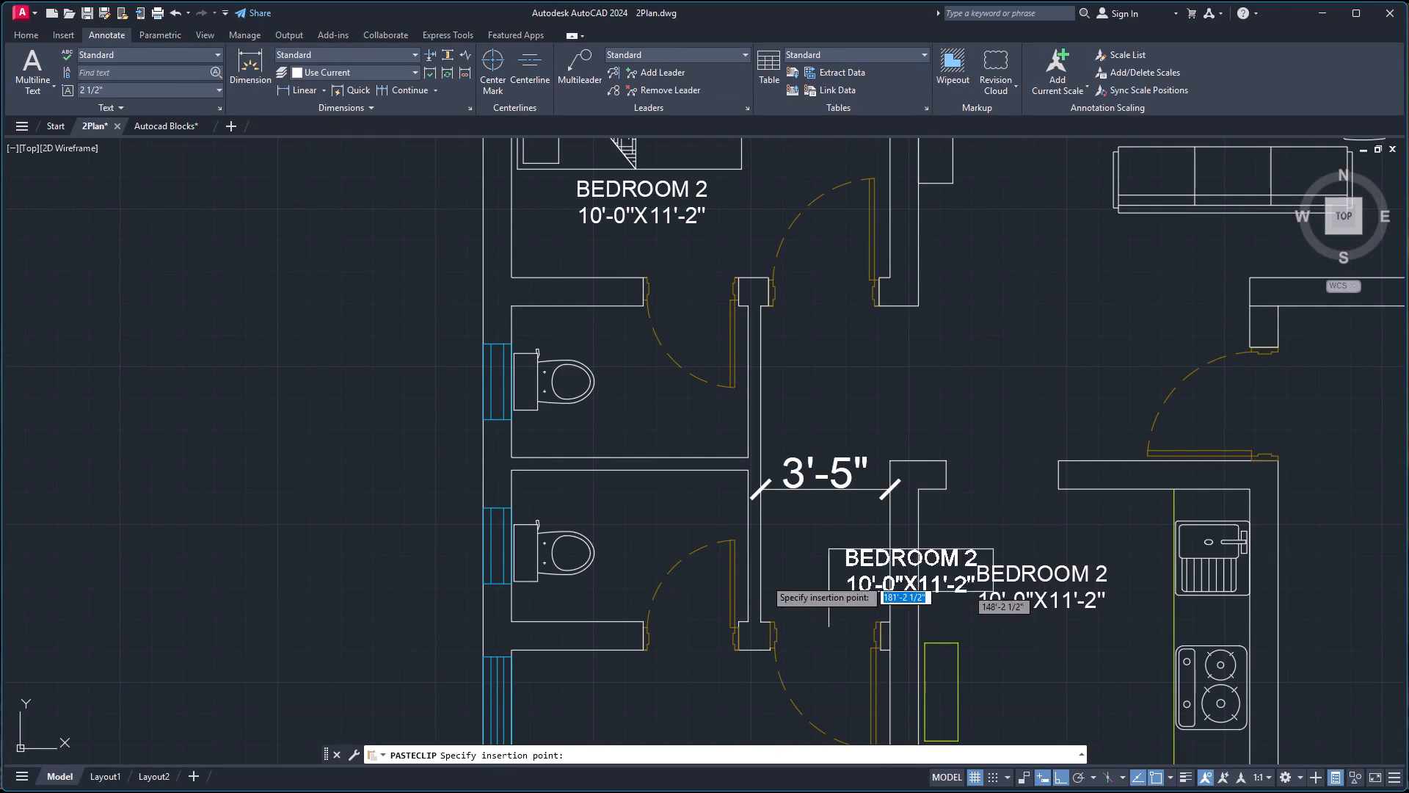
{"action": "left_click", "coordinate": [564, 529]}
{"action": "key", "text": "ctrl+v"}
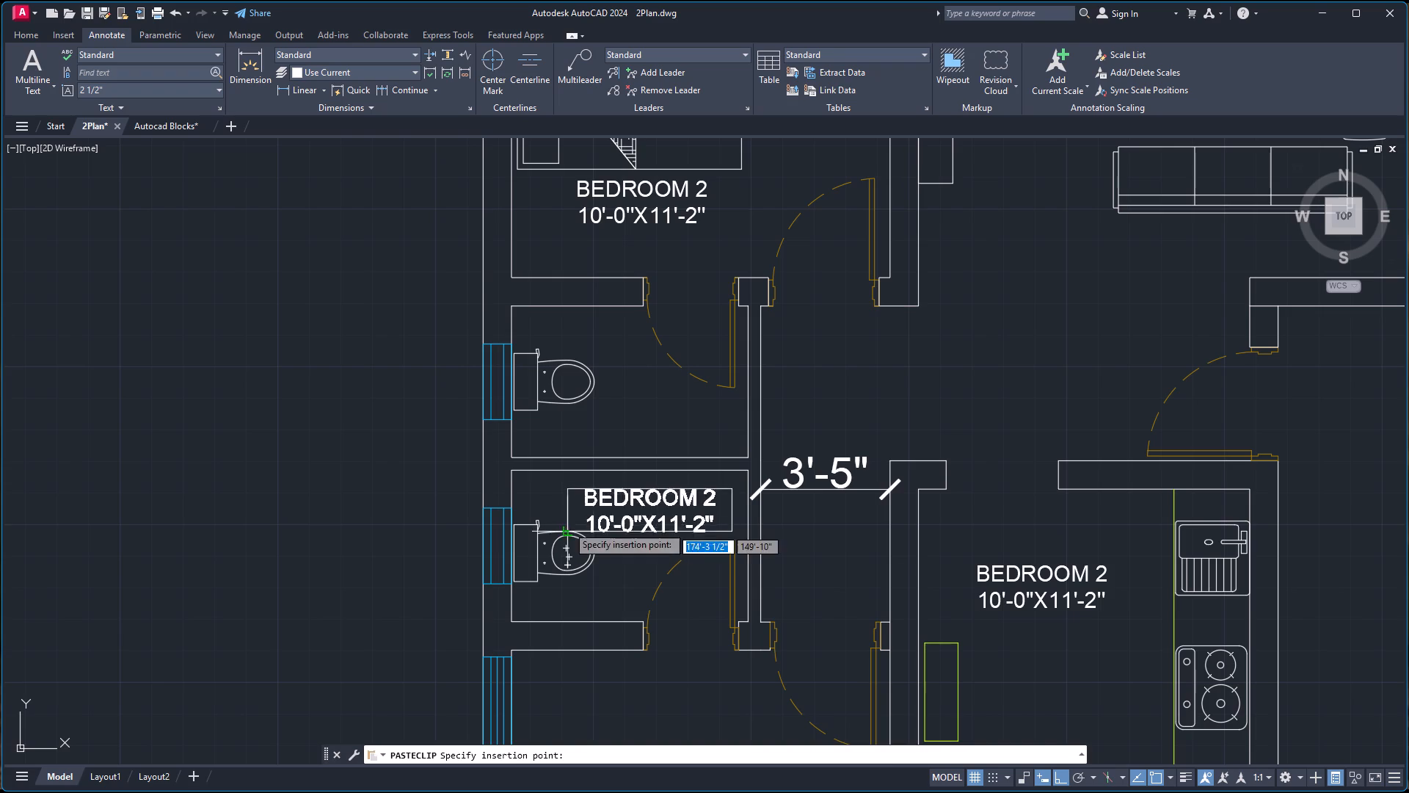
{"action": "left_click", "coordinate": [567, 447]}
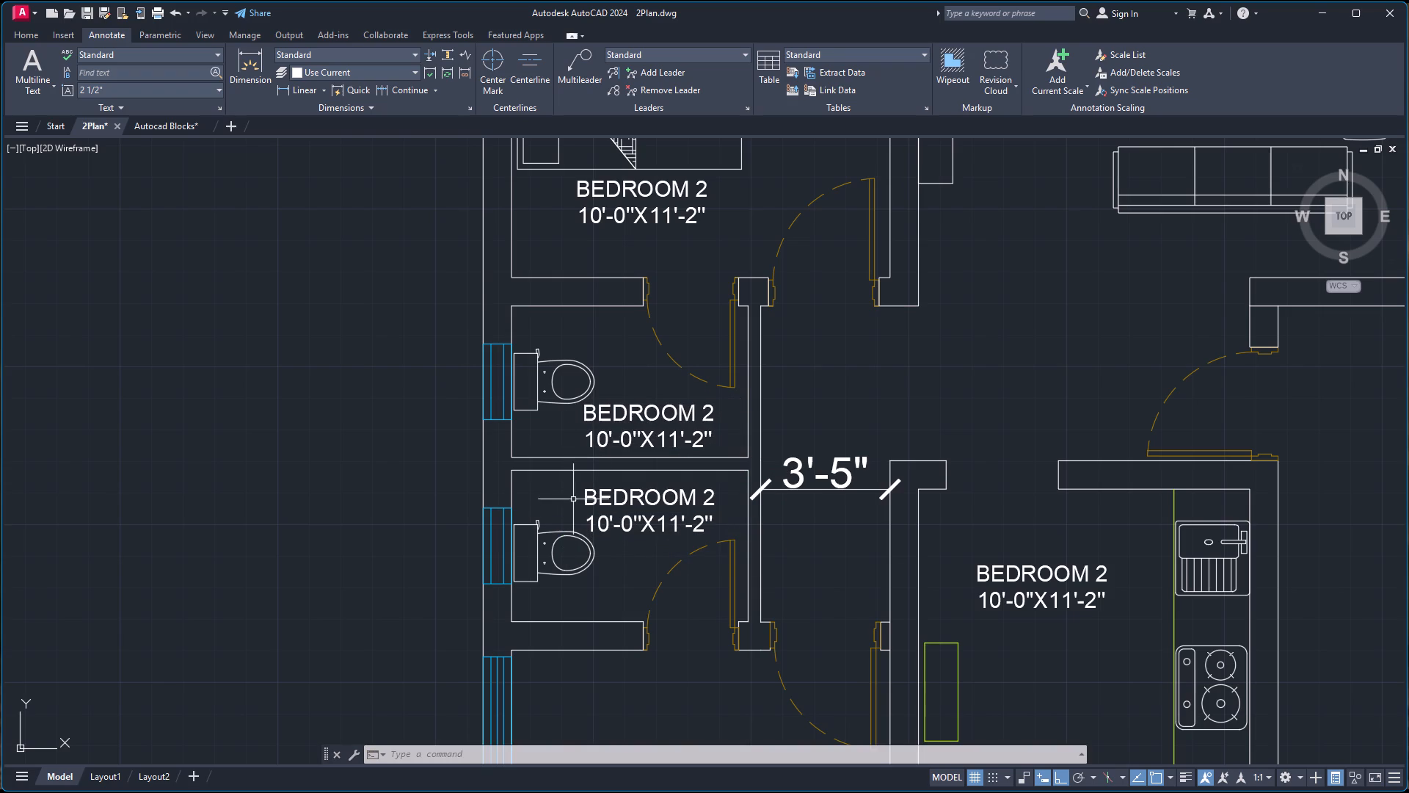
{"action": "key", "text": "ctrl+v"}
{"action": "scroll", "coordinate": [597, 584], "scroll_direction": "down", "scroll_amount": 3}
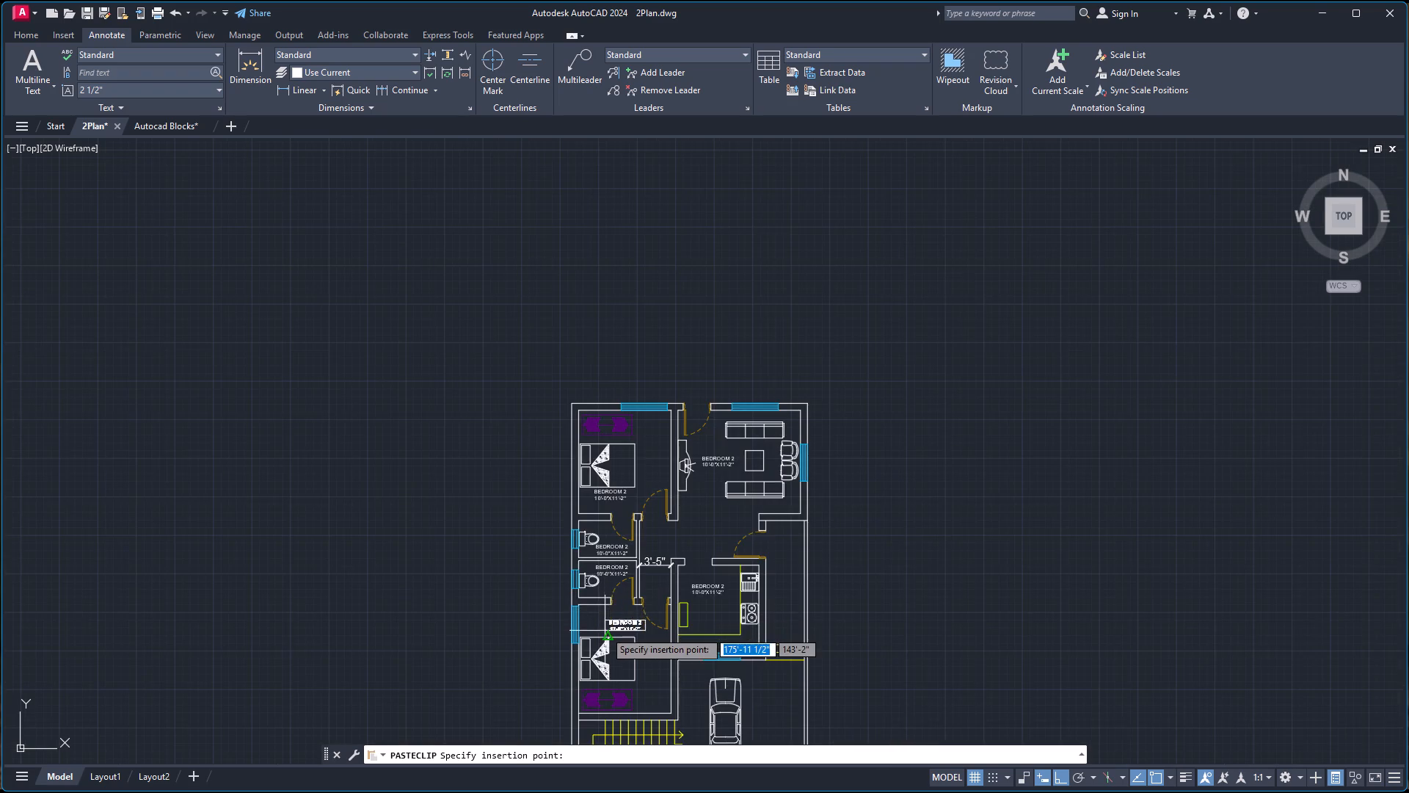
{"action": "scroll", "coordinate": [605, 631], "scroll_direction": "up", "scroll_amount": 2}
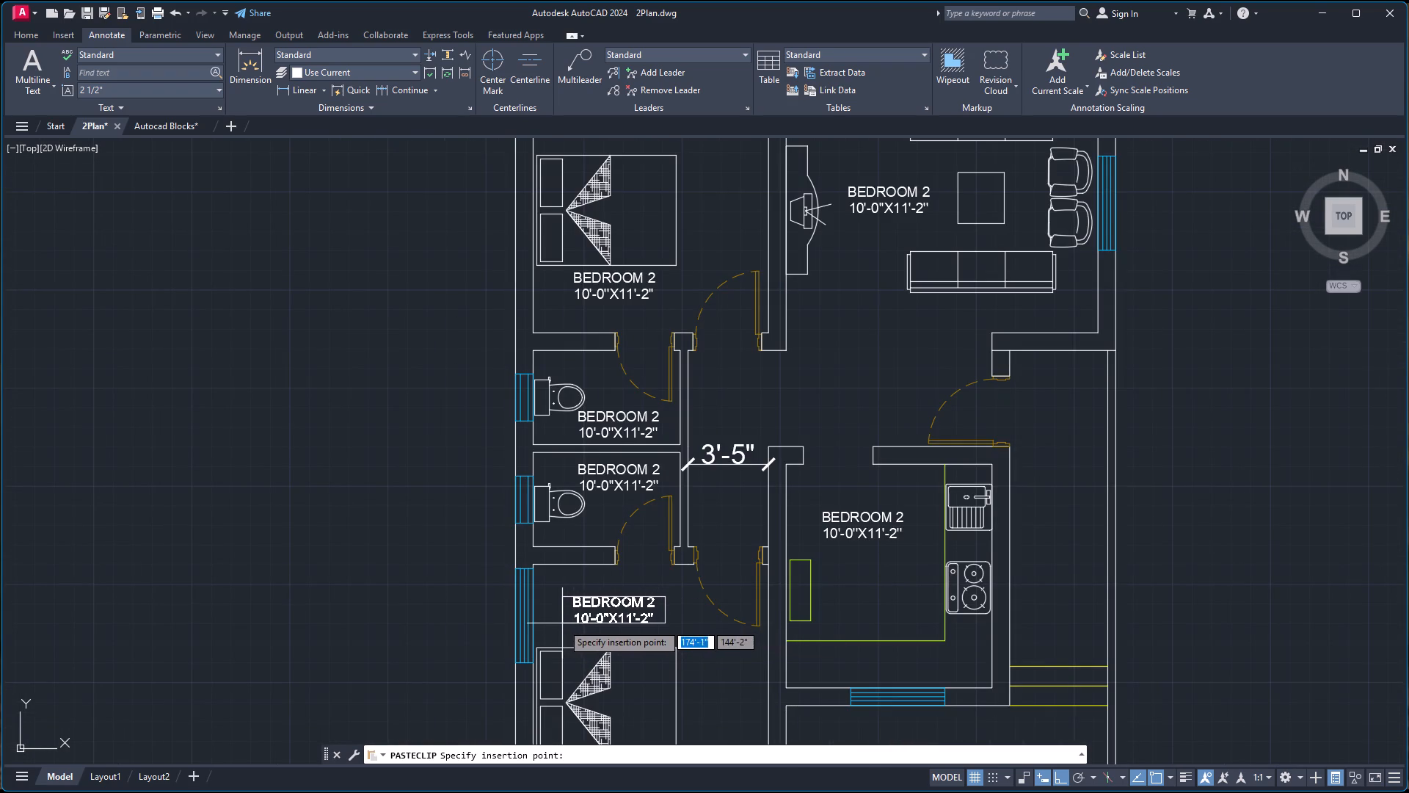
{"action": "left_click", "coordinate": [562, 623]}
Paste copies of the BEDROOM 2 label beside the car in the parking area and in the side passage next to the kitchen.
{"action": "key", "text": "ctrl+v"}
{"action": "scroll", "coordinate": [623, 621], "scroll_direction": "down", "scroll_amount": 4}
{"action": "scroll", "coordinate": [671, 666], "scroll_direction": "up", "scroll_amount": 5}
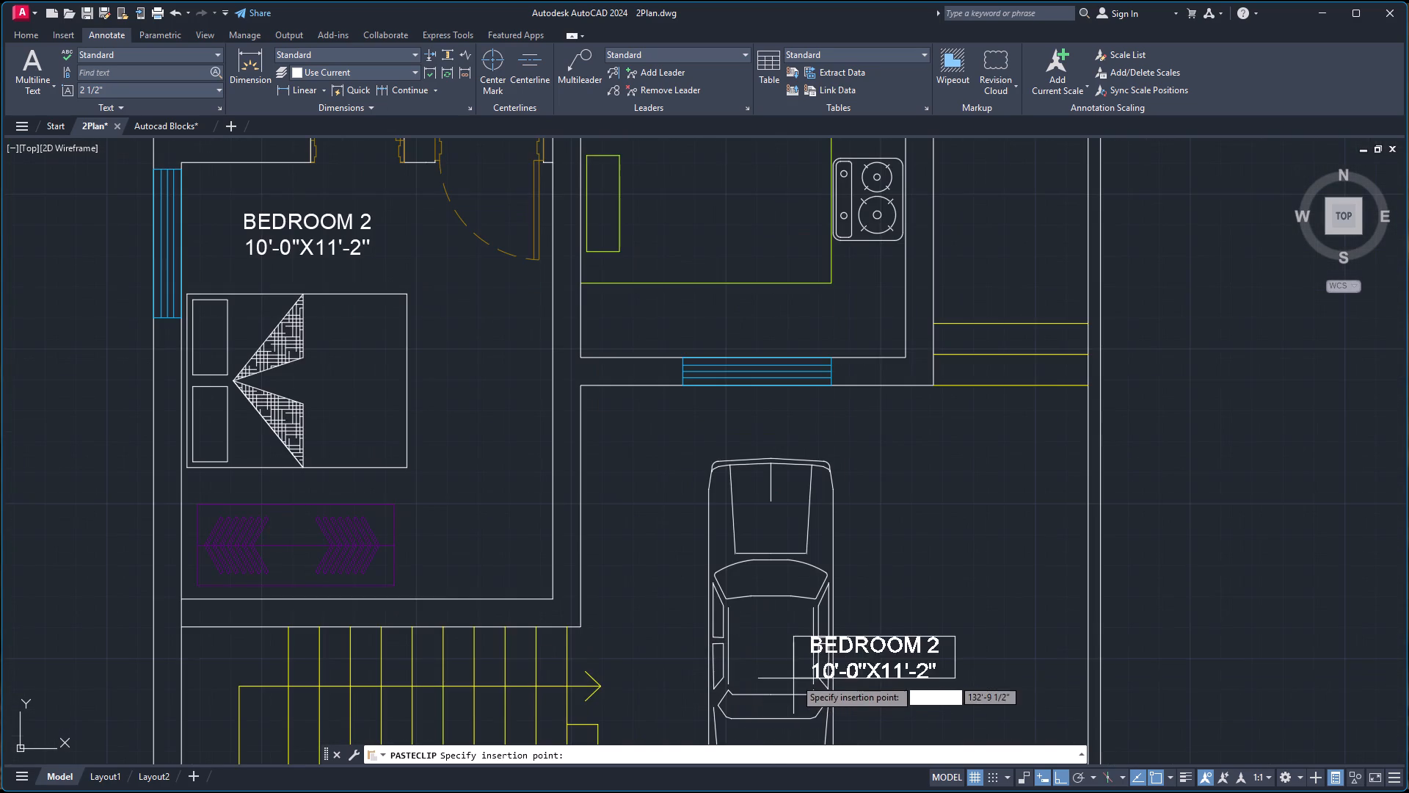
{"action": "left_click", "coordinate": [859, 673]}
{"action": "scroll", "coordinate": [856, 586], "scroll_direction": "down", "scroll_amount": 3}
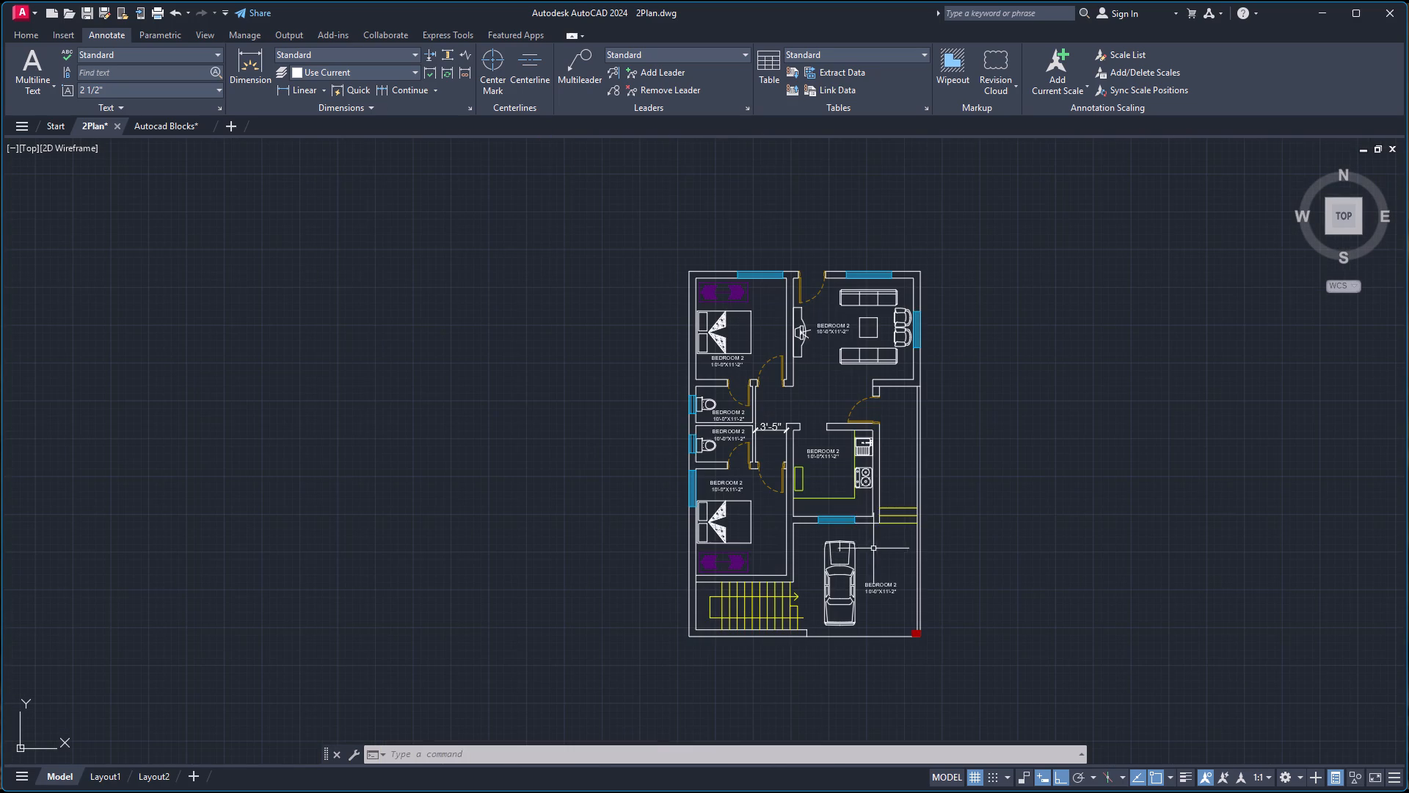
{"action": "key", "text": "ctrl+v"}
{"action": "scroll", "coordinate": [881, 460], "scroll_direction": "up", "scroll_amount": 3}
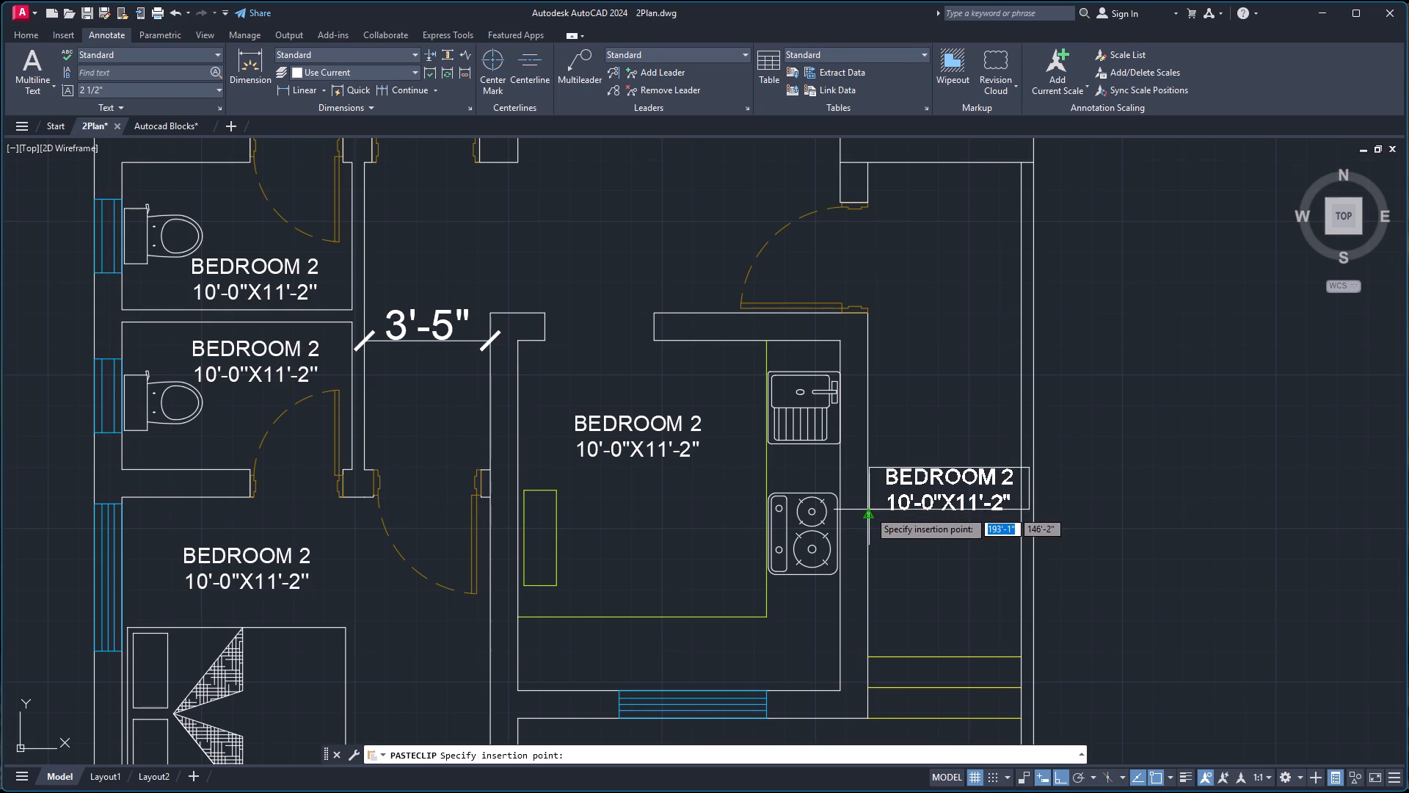
{"action": "left_click", "coordinate": [868, 513]}
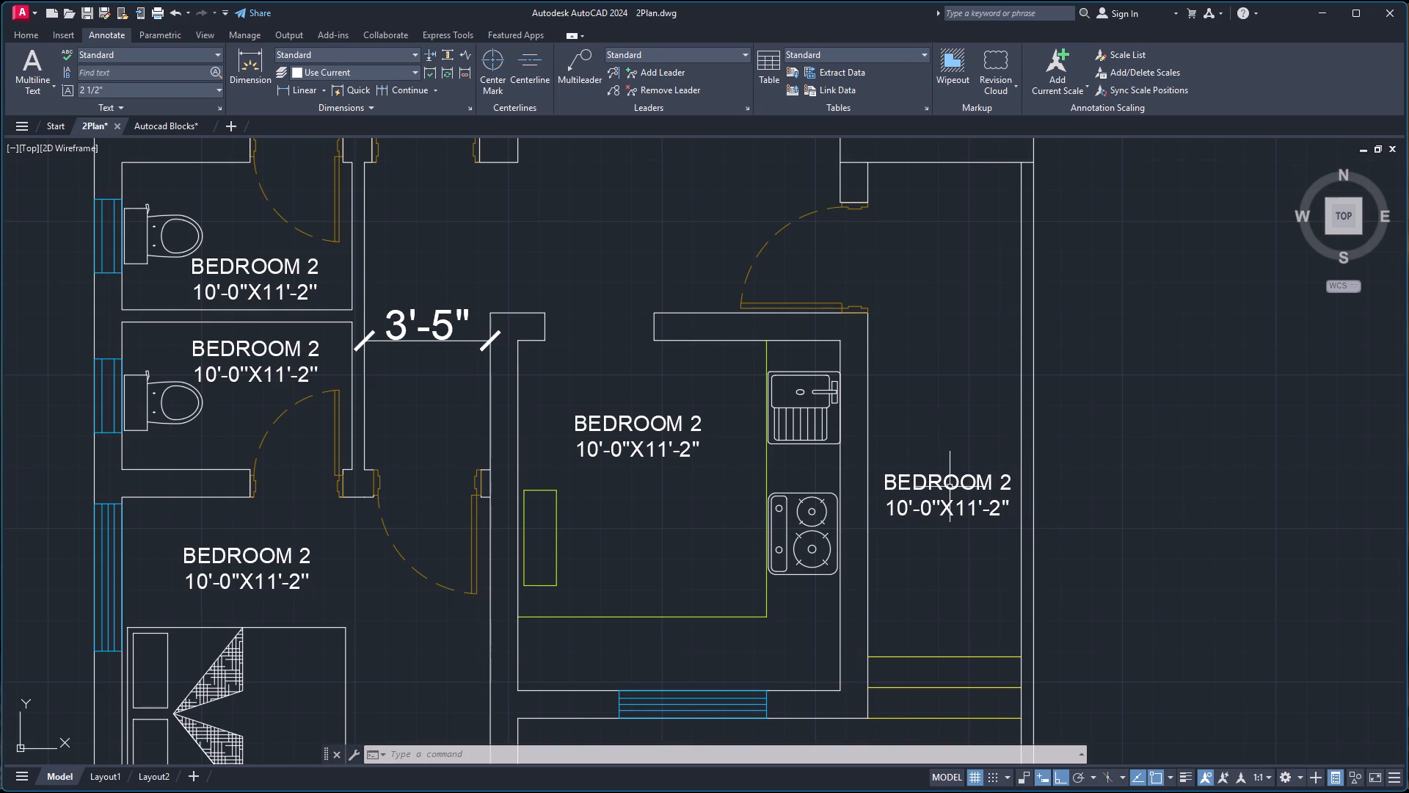
Set the rotation of the side passage's BEDROOM 2 label to 90.
{"action": "left_click", "coordinate": [950, 486]}
{"action": "left_click", "coordinate": [1098, 445]}
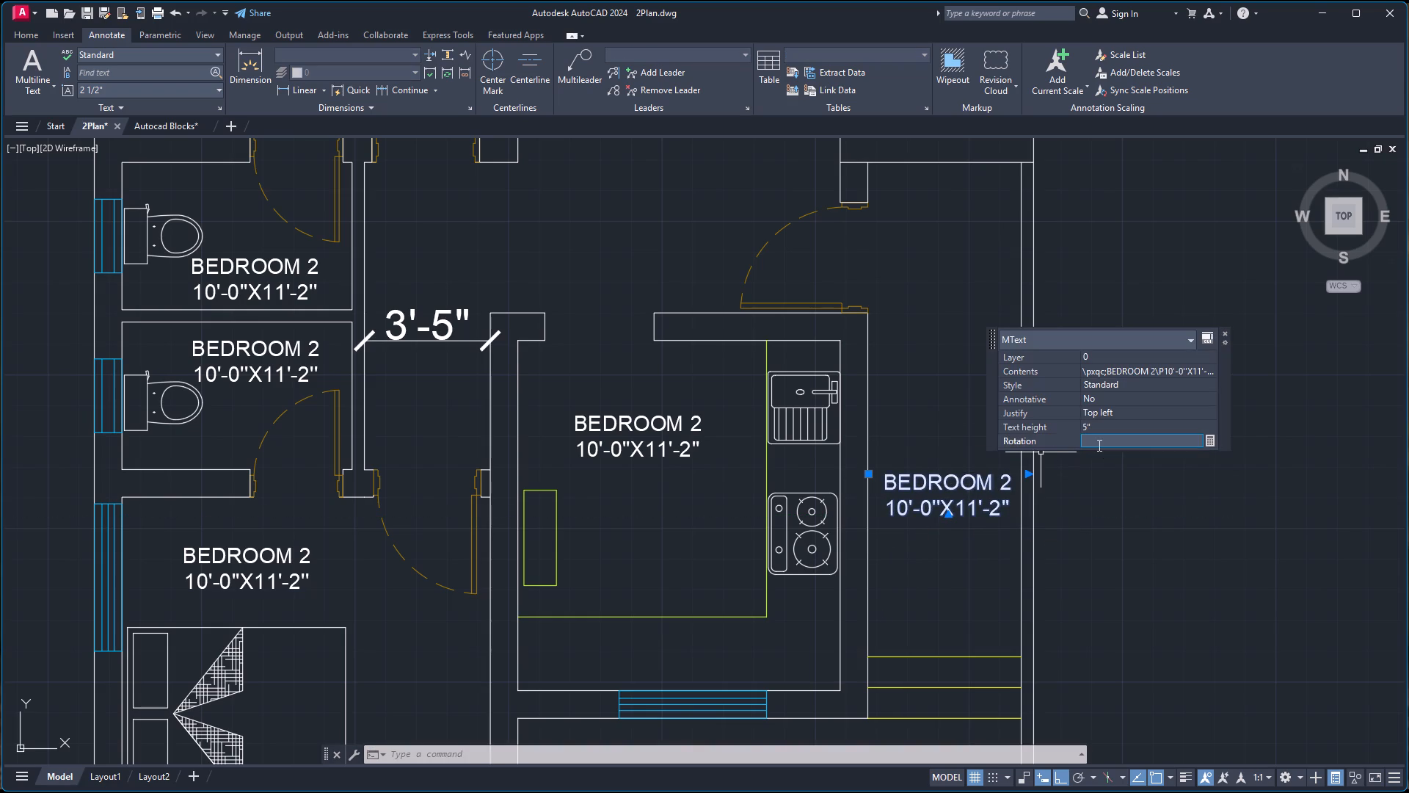
{"action": "type", "text": "90"}
{"action": "key", "text": "Return"}
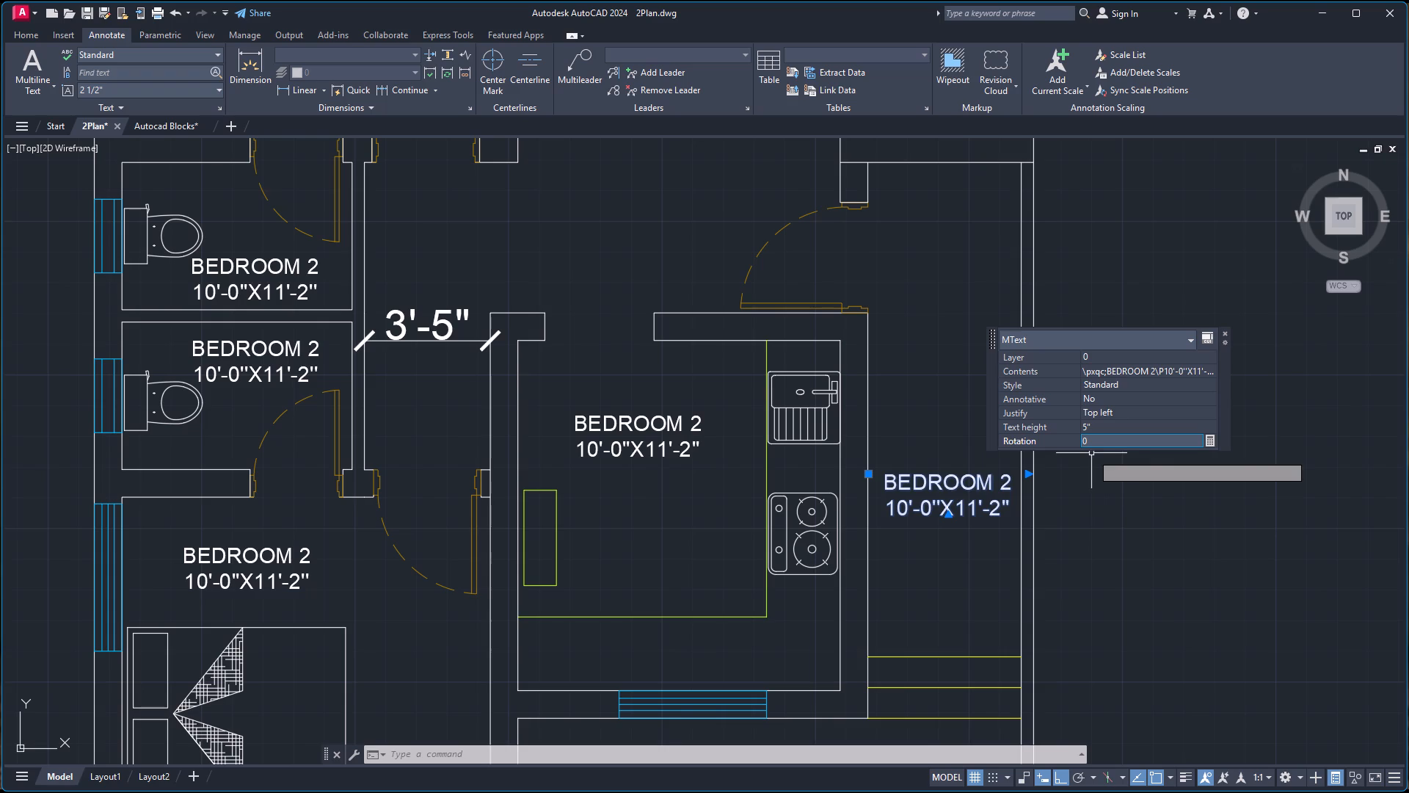
{"action": "left_click", "coordinate": [1102, 438]}
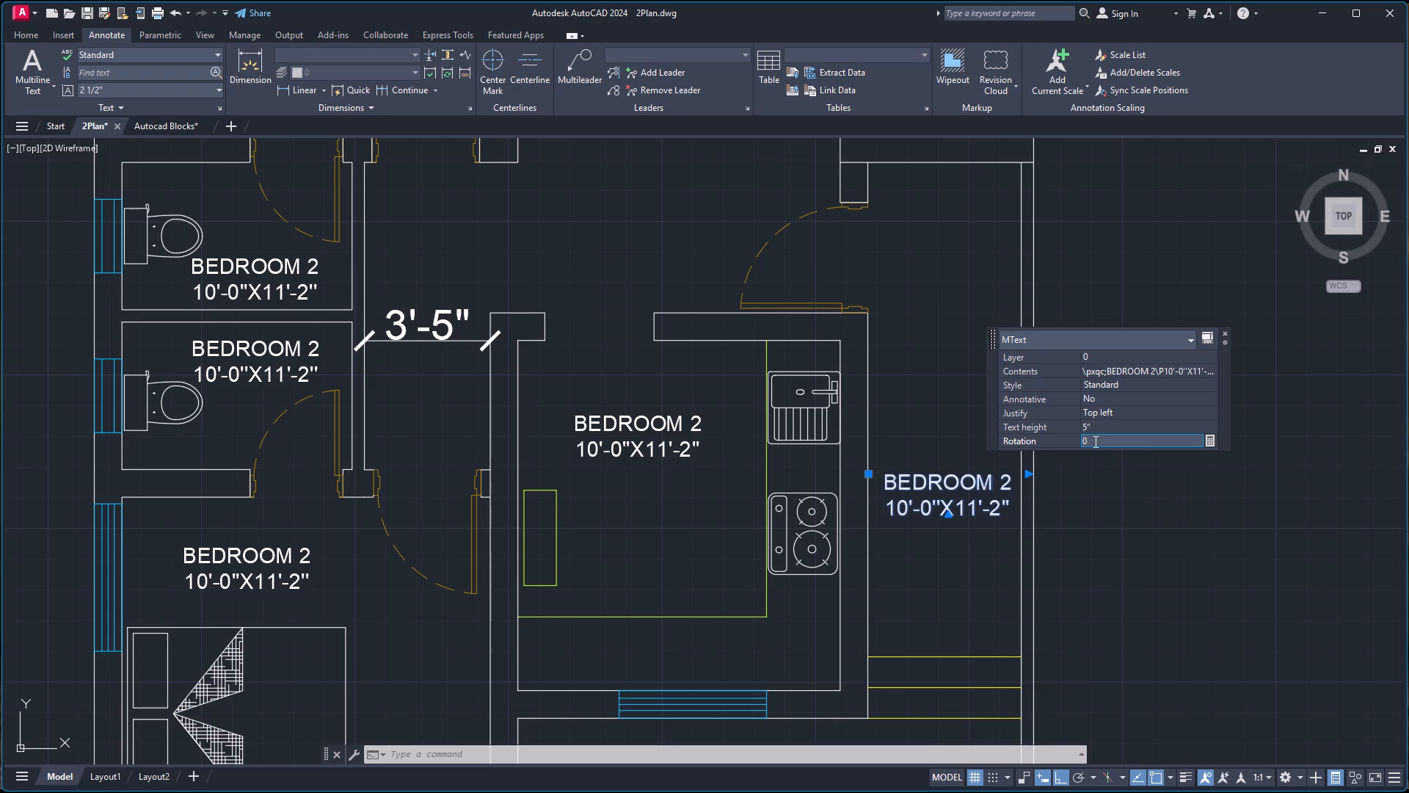
{"action": "key", "text": "BackSpace"}
{"action": "key", "text": "9"}
{"action": "key", "text": "0"}
{"action": "key", "text": "Return"}
{"action": "key", "text": "Escape"}
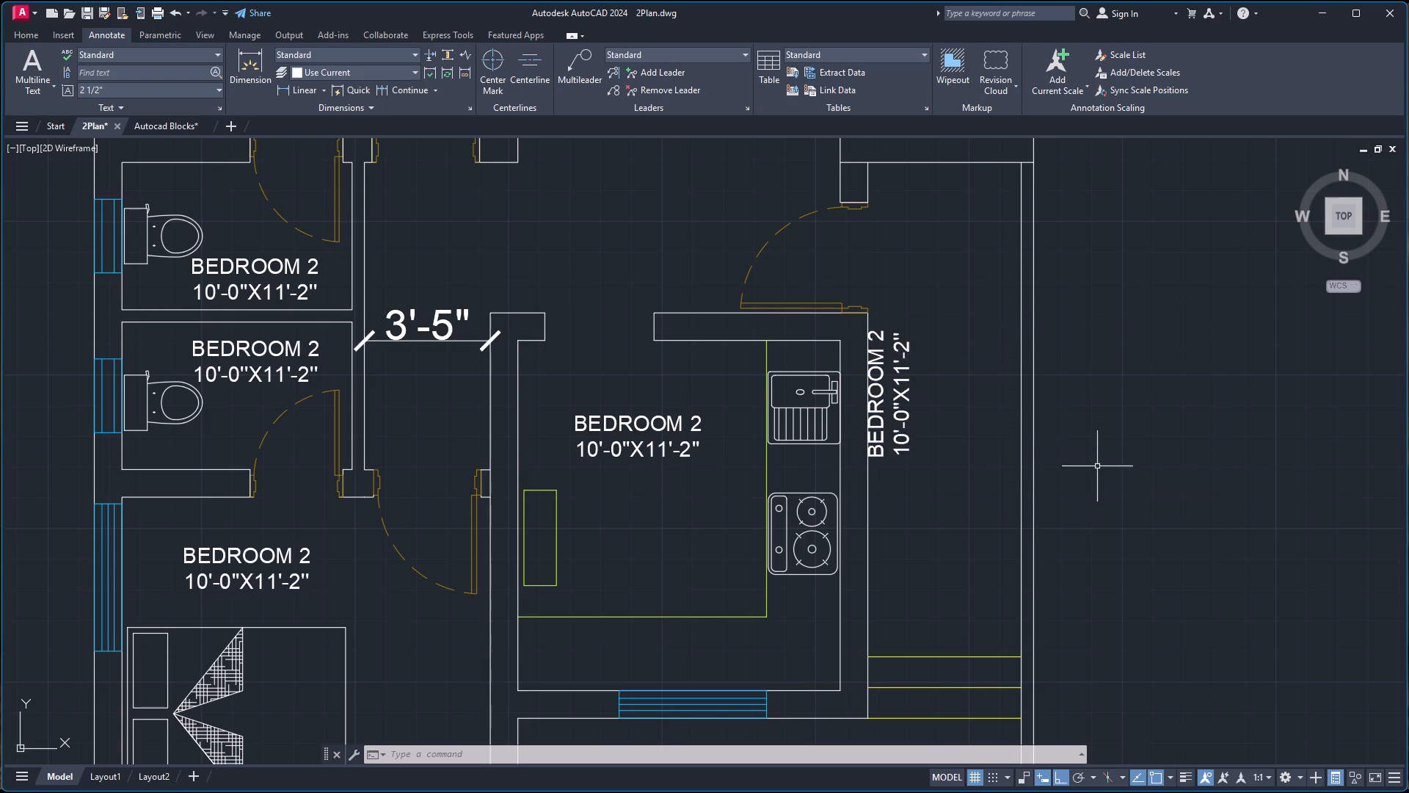
Move the rotated label with Ortho off so it sits centrally inside the side passage beside the kitchen.
{"action": "left_click", "coordinate": [876, 399]}
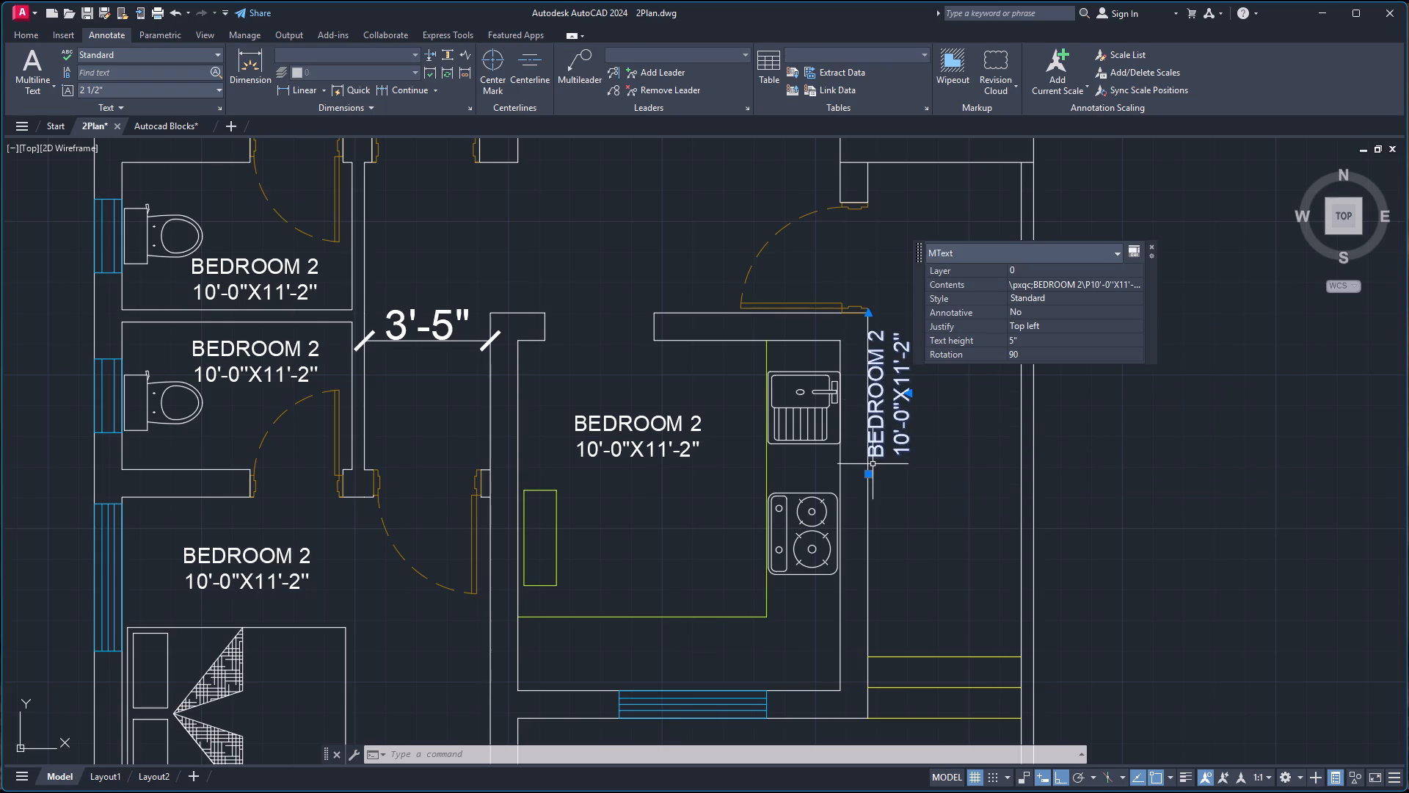
{"action": "left_click", "coordinate": [868, 475]}
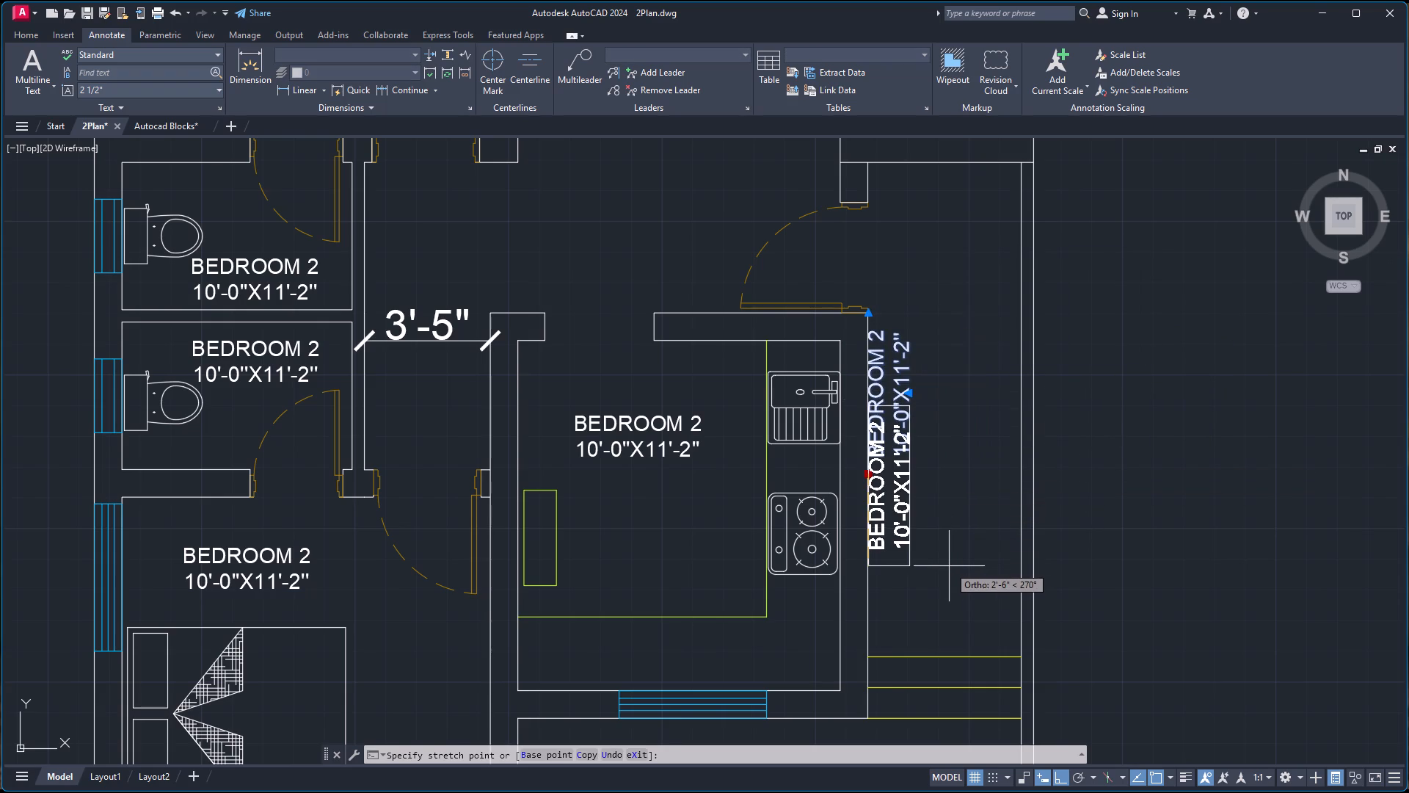
{"action": "key", "text": "F8"}
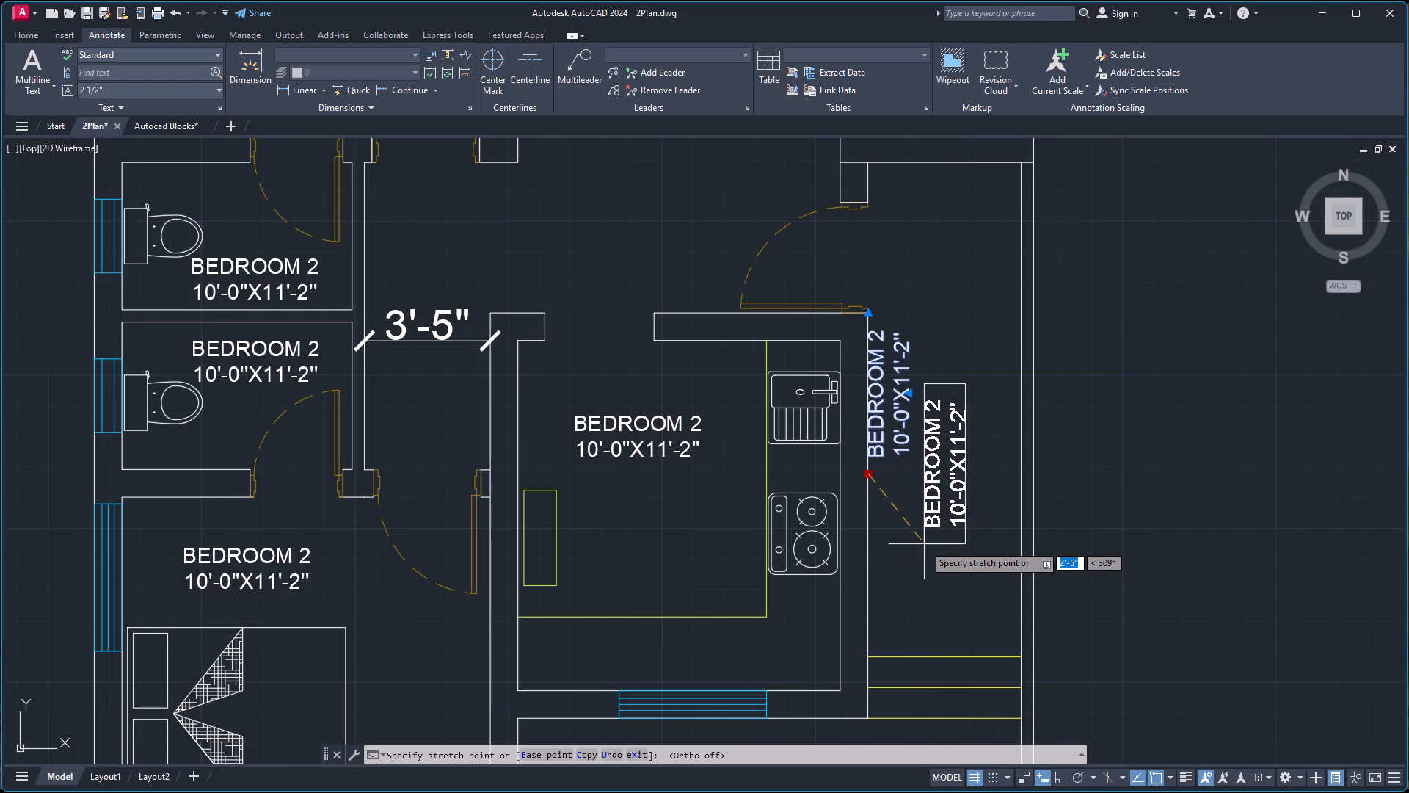
{"action": "left_click", "coordinate": [925, 544]}
{"action": "key", "text": "F8"}
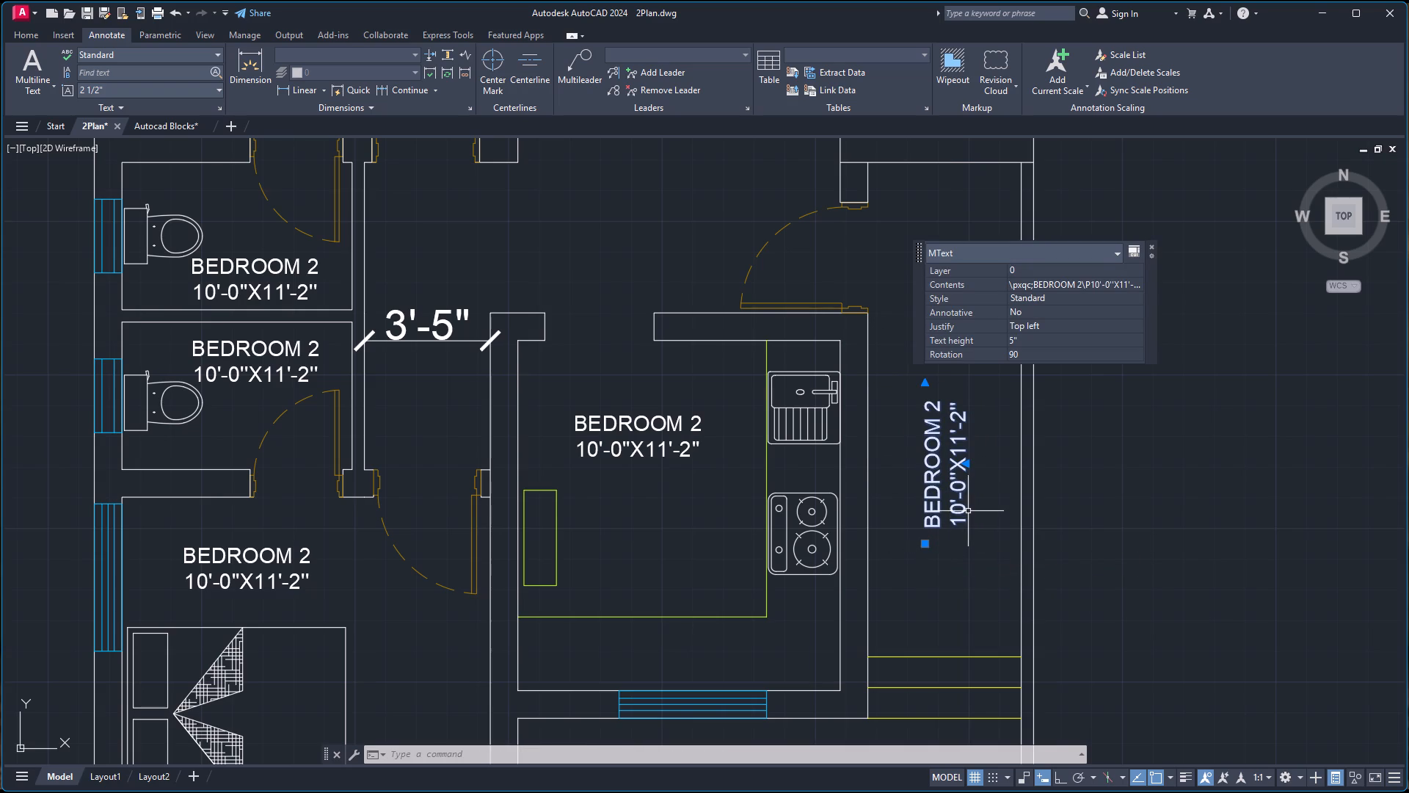
{"action": "key", "text": "Escape"}
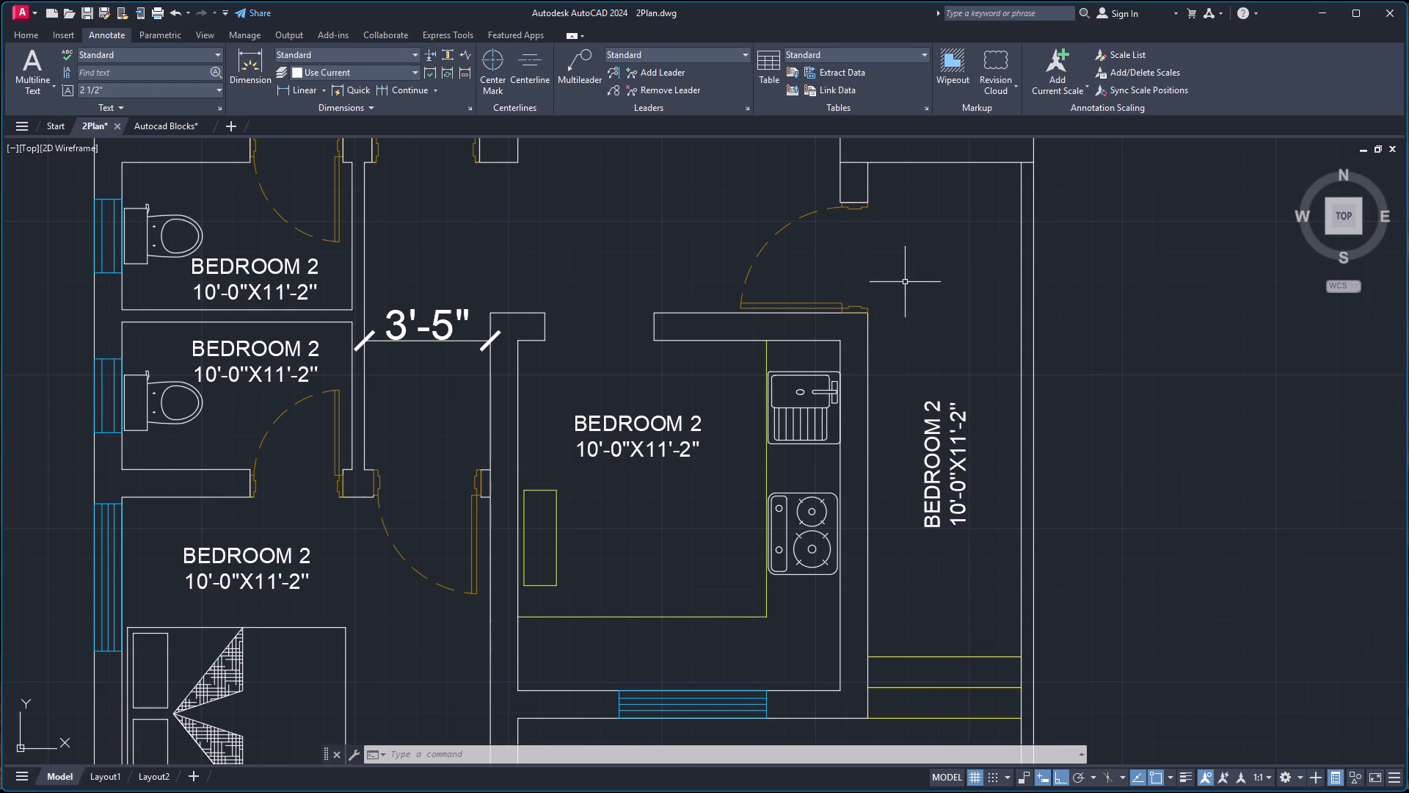
Replace the living room label's text with LIVING HALL and 13'-3''X16'-0'' on the second line.
{"action": "scroll", "coordinate": [906, 273], "scroll_direction": "down", "scroll_amount": 4}
{"action": "scroll", "coordinate": [934, 253], "scroll_direction": "up", "scroll_amount": 2}
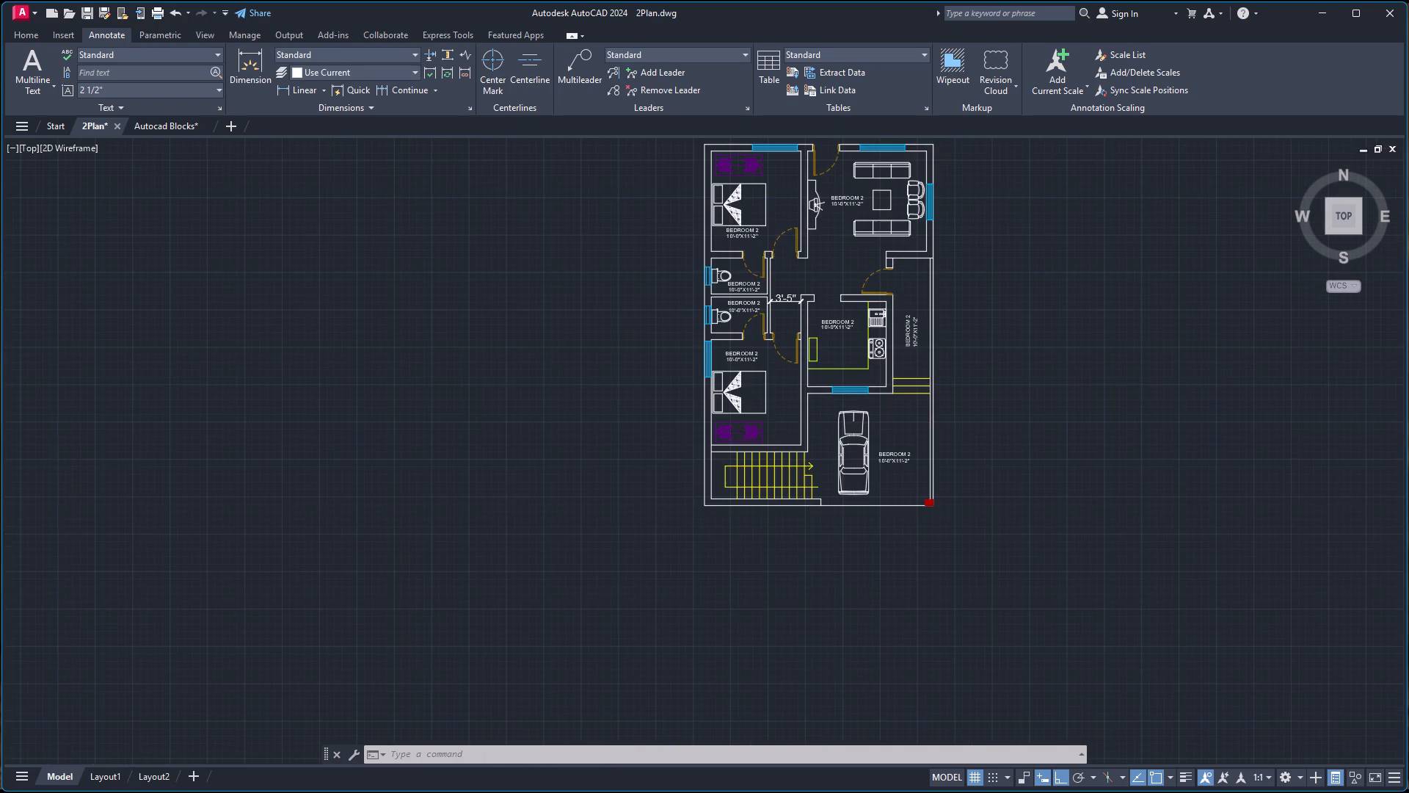
{"action": "scroll", "coordinate": [934, 253], "scroll_direction": "up", "scroll_amount": 1}
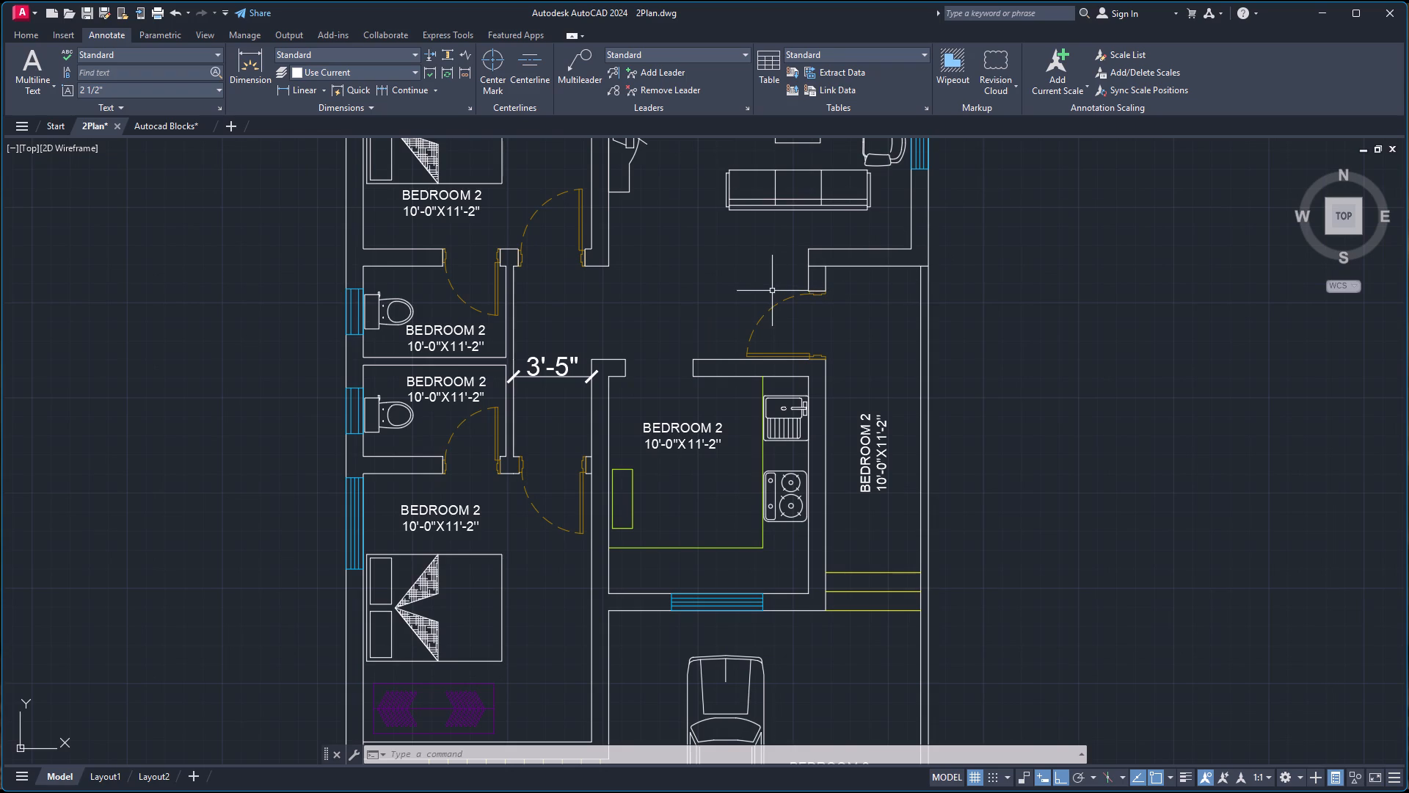
{"action": "scroll", "coordinate": [569, 281], "scroll_direction": "down", "scroll_amount": 2}
{"action": "scroll", "coordinate": [553, 221], "scroll_direction": "up", "scroll_amount": 2}
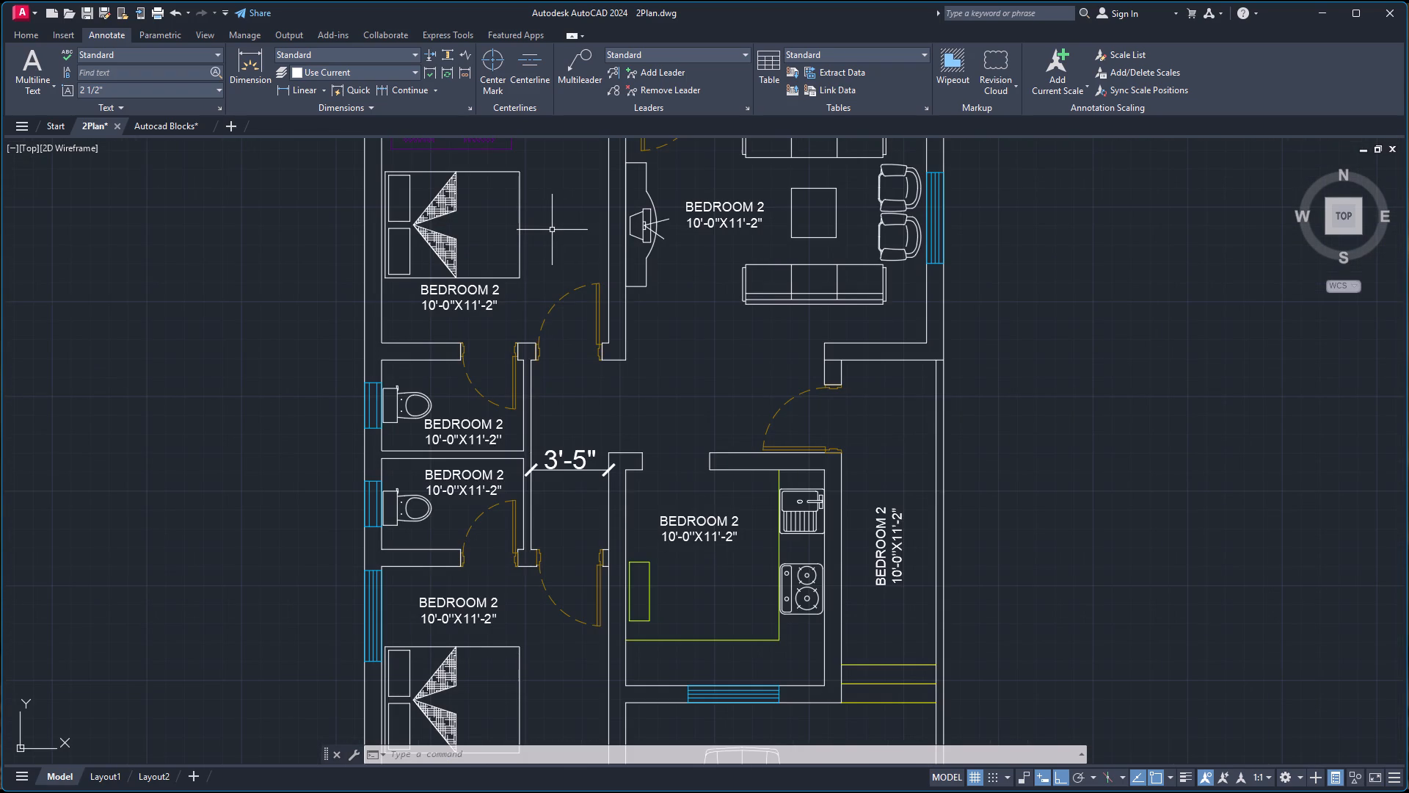
{"action": "double_click", "coordinate": [736, 214]}
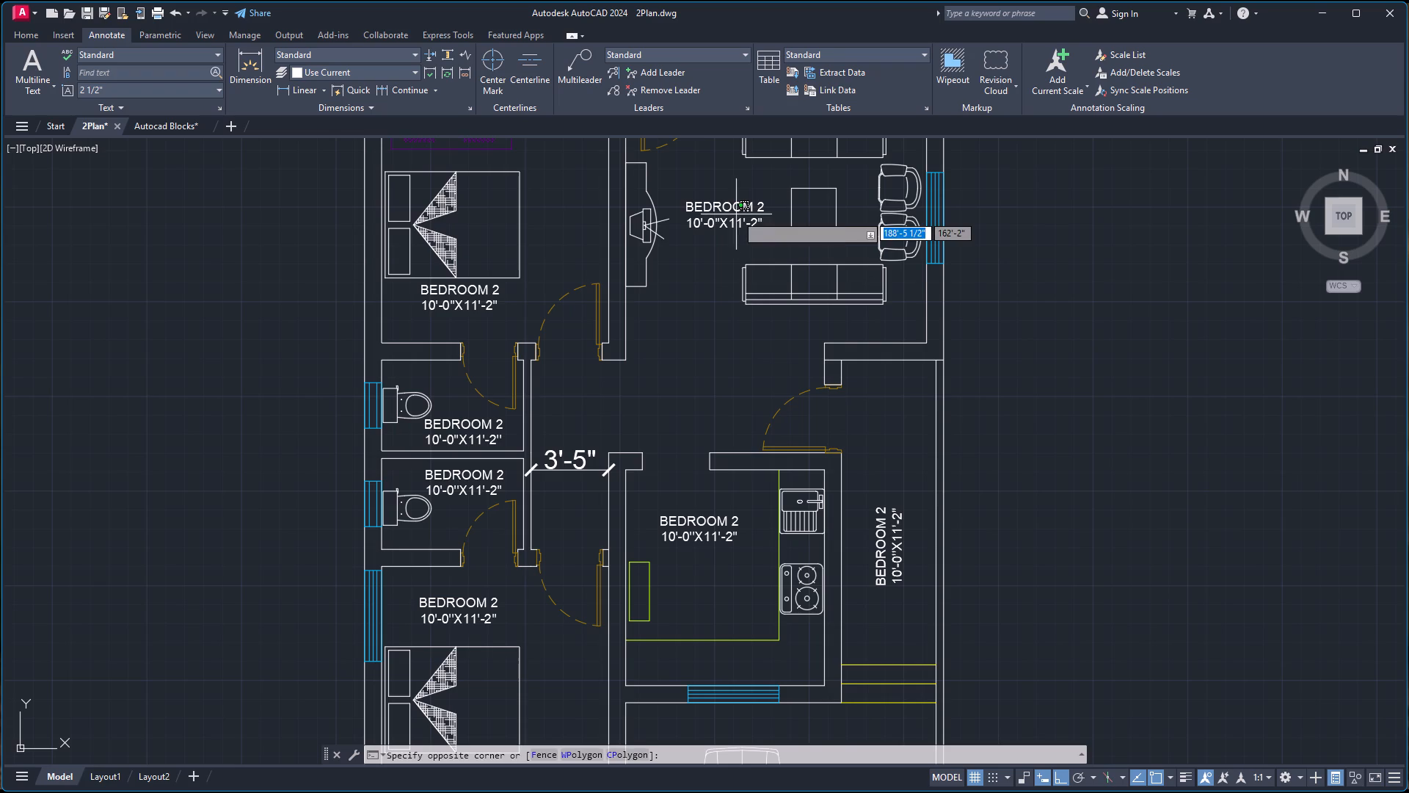
{"action": "left_click", "coordinate": [713, 192]}
{"action": "double_click", "coordinate": [722, 204]}
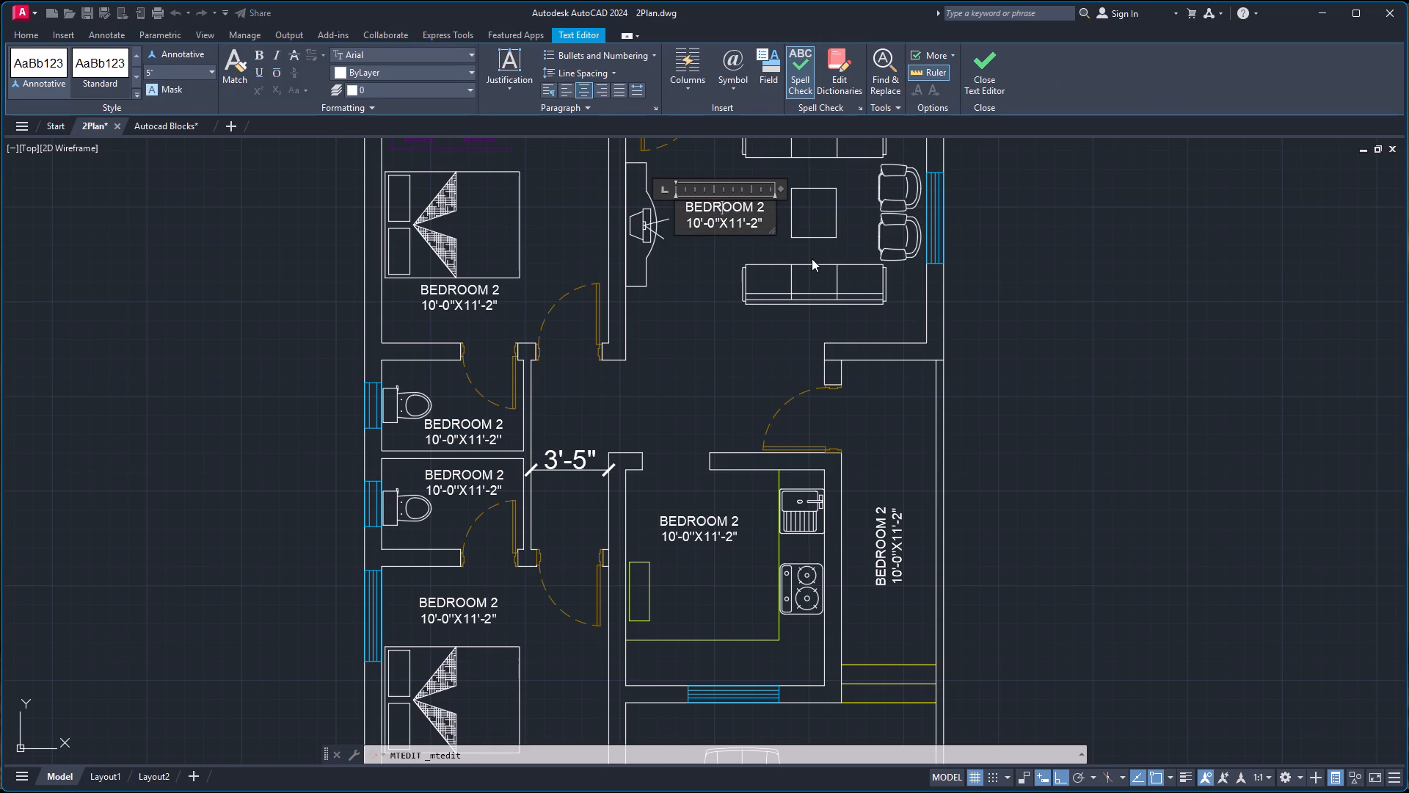
{"action": "key", "text": "ctrl+a"}
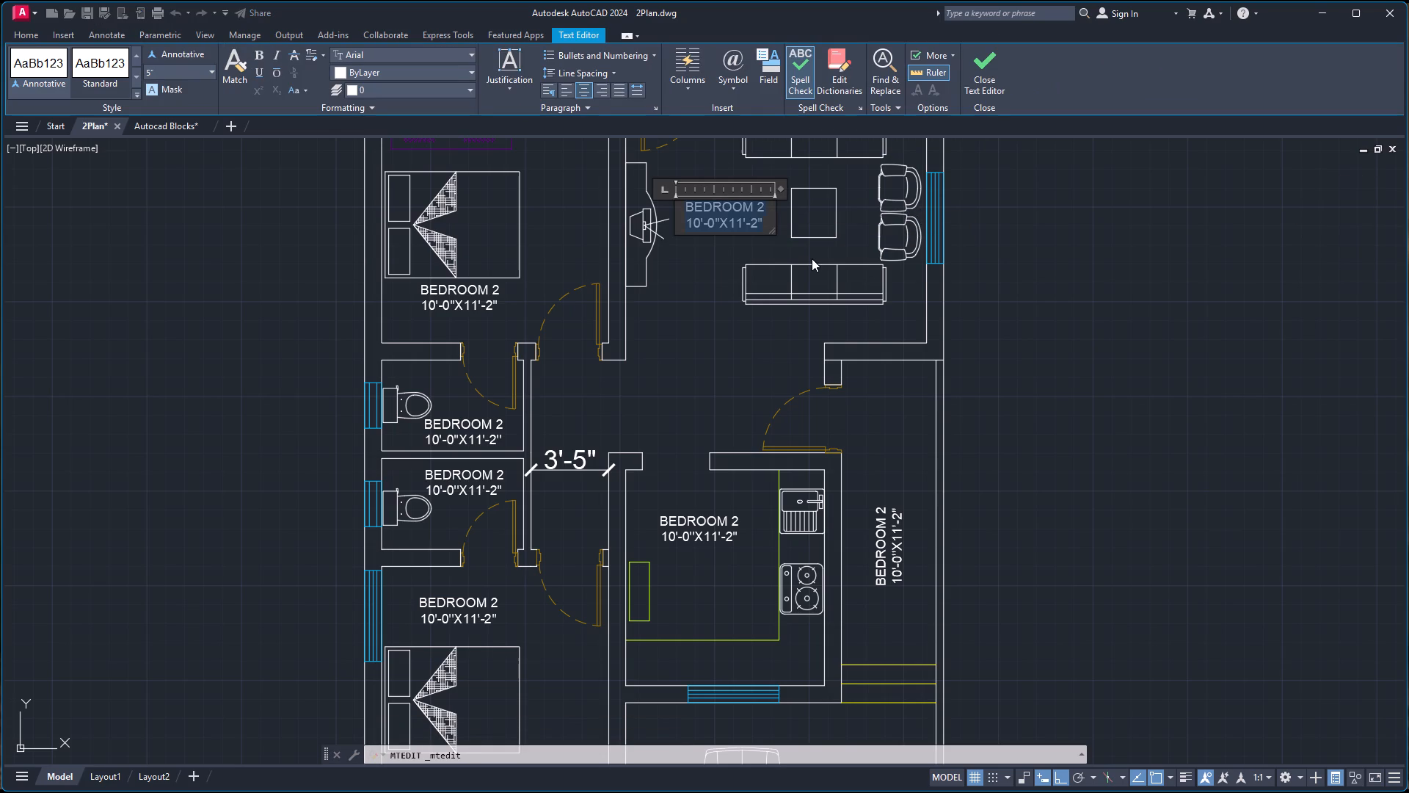
{"action": "key", "text": "l"}
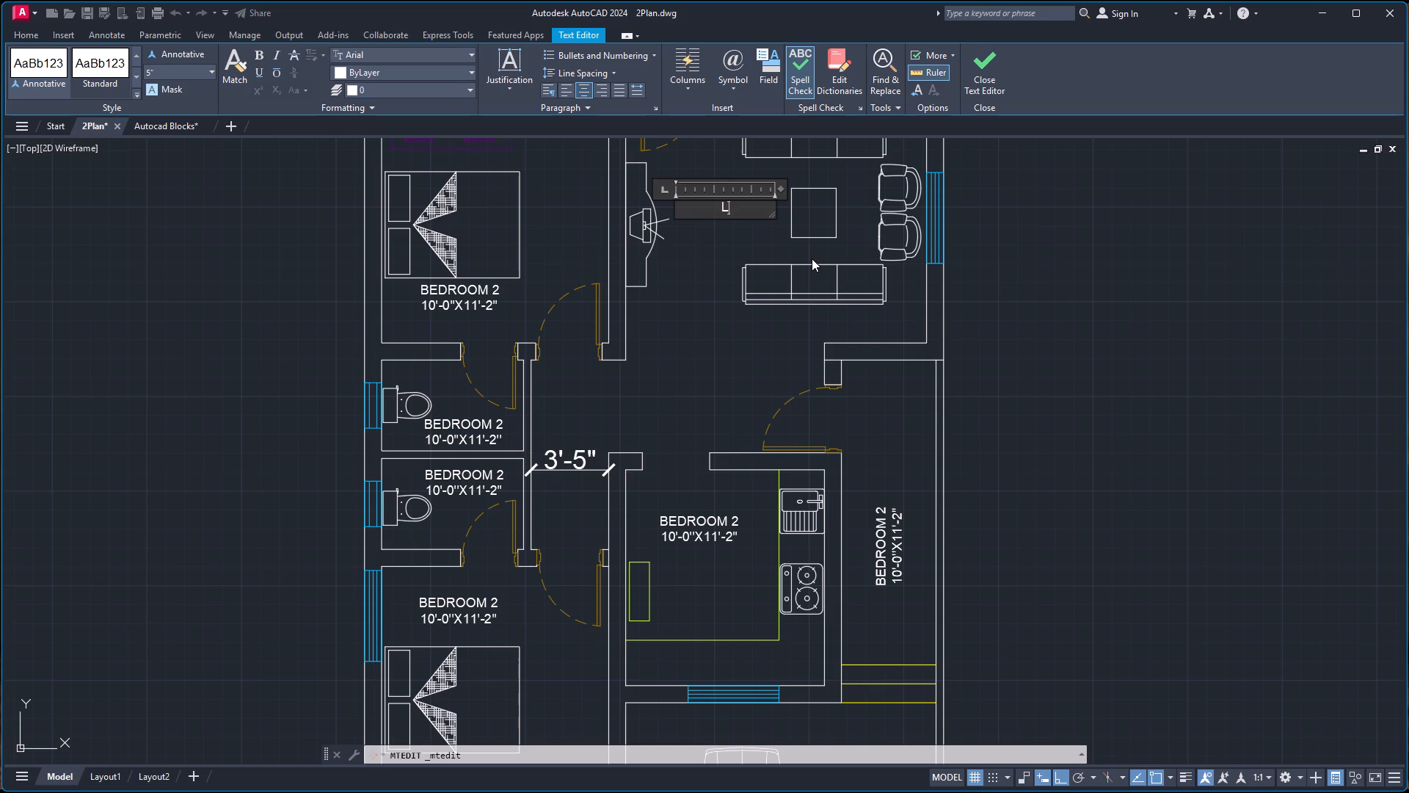
{"action": "type", "text": "IVING HALL"}
{"action": "key", "text": "Return"}
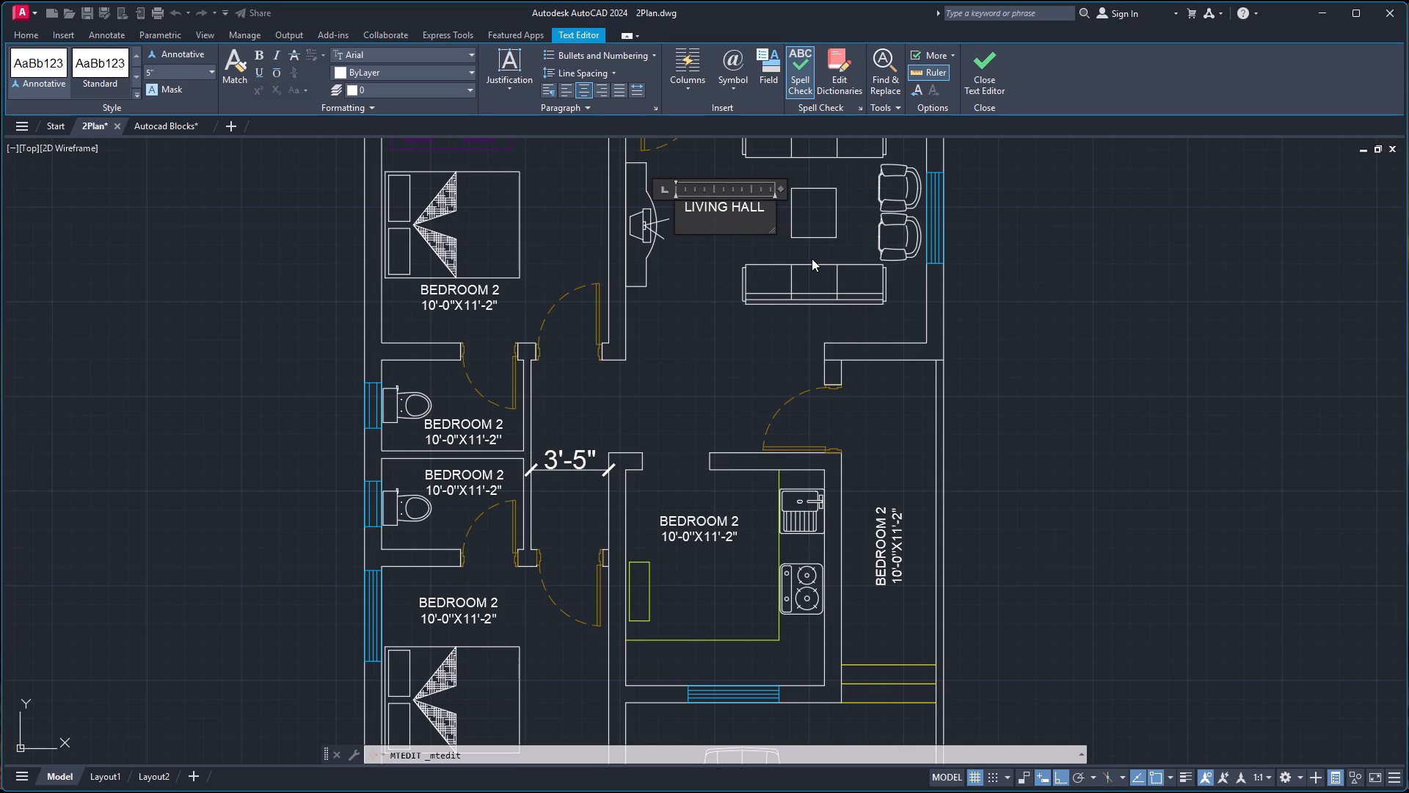
{"action": "type", "text": "13"}
{"action": "key", "text": "apostrophe"}
{"action": "type", "text": "3''-"}
{"action": "key", "text": "BackSpace"}
{"action": "key", "text": "x"}
{"action": "key", "text": "BackSpace"}
{"action": "key", "text": "BackSpace"}
{"action": "key", "text": "BackSpace"}
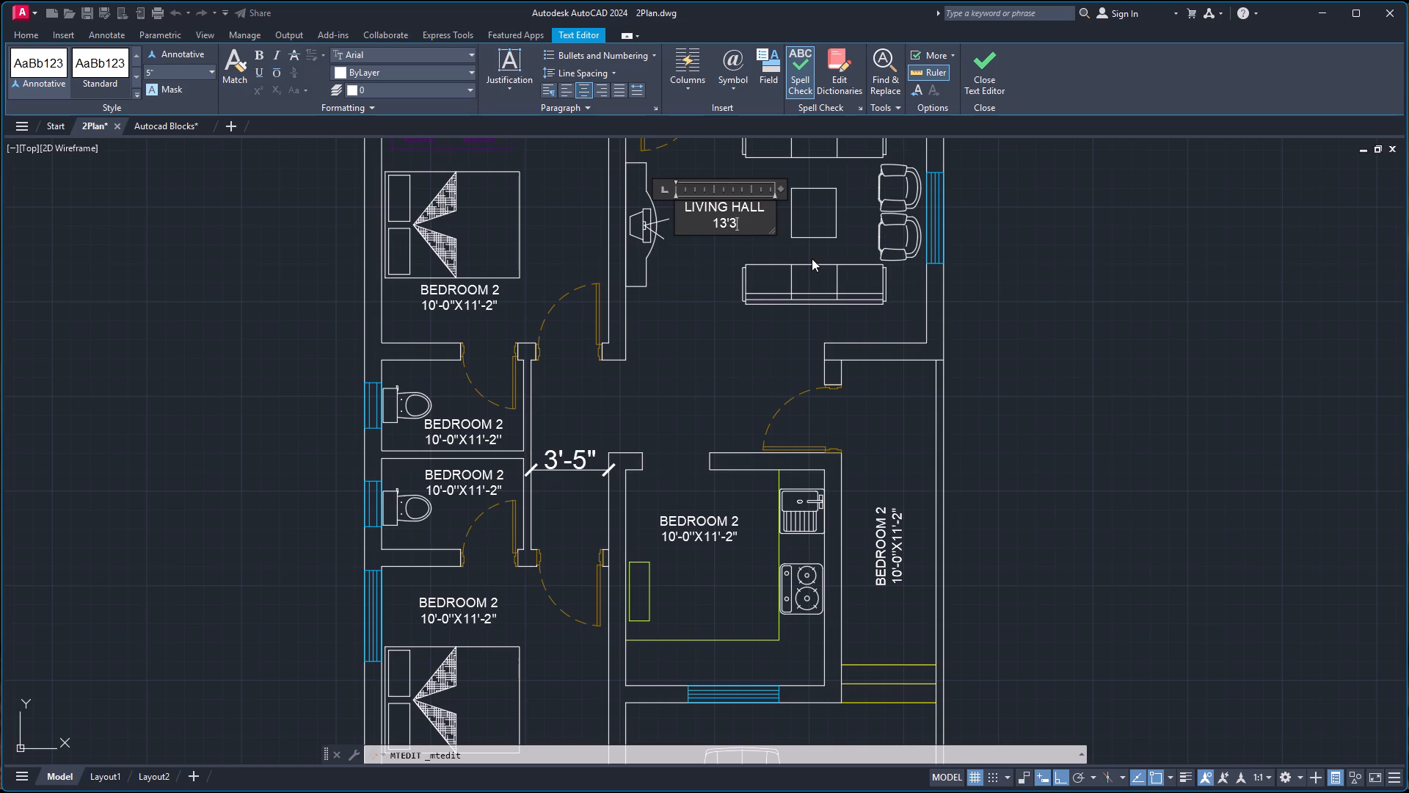
{"action": "key", "text": "BackSpace"}
{"action": "type", "text": "-3''"}
{"action": "key", "text": "x"}
{"action": "key", "text": "1"}
{"action": "type", "text": "6'-0''"}
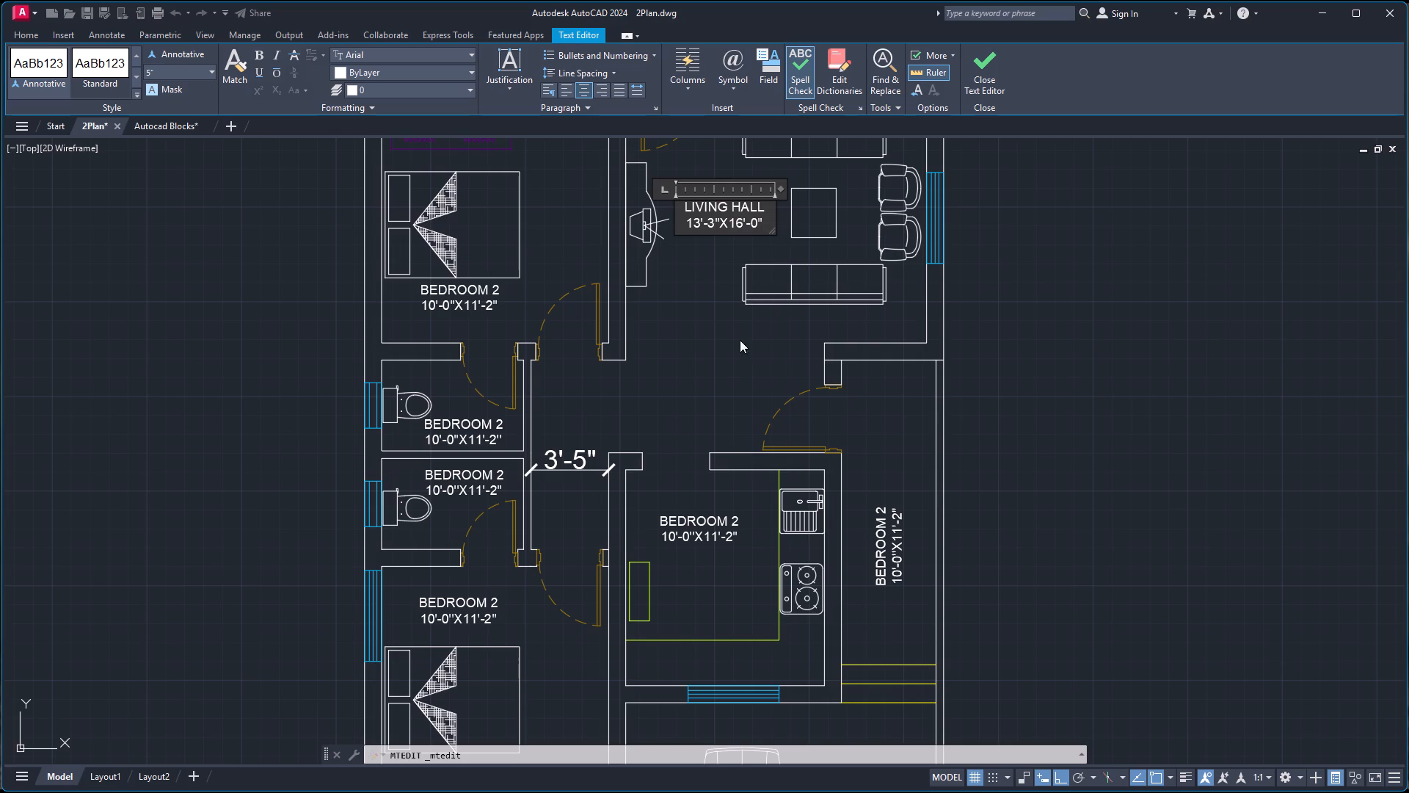
{"action": "left_click", "coordinate": [728, 367]}
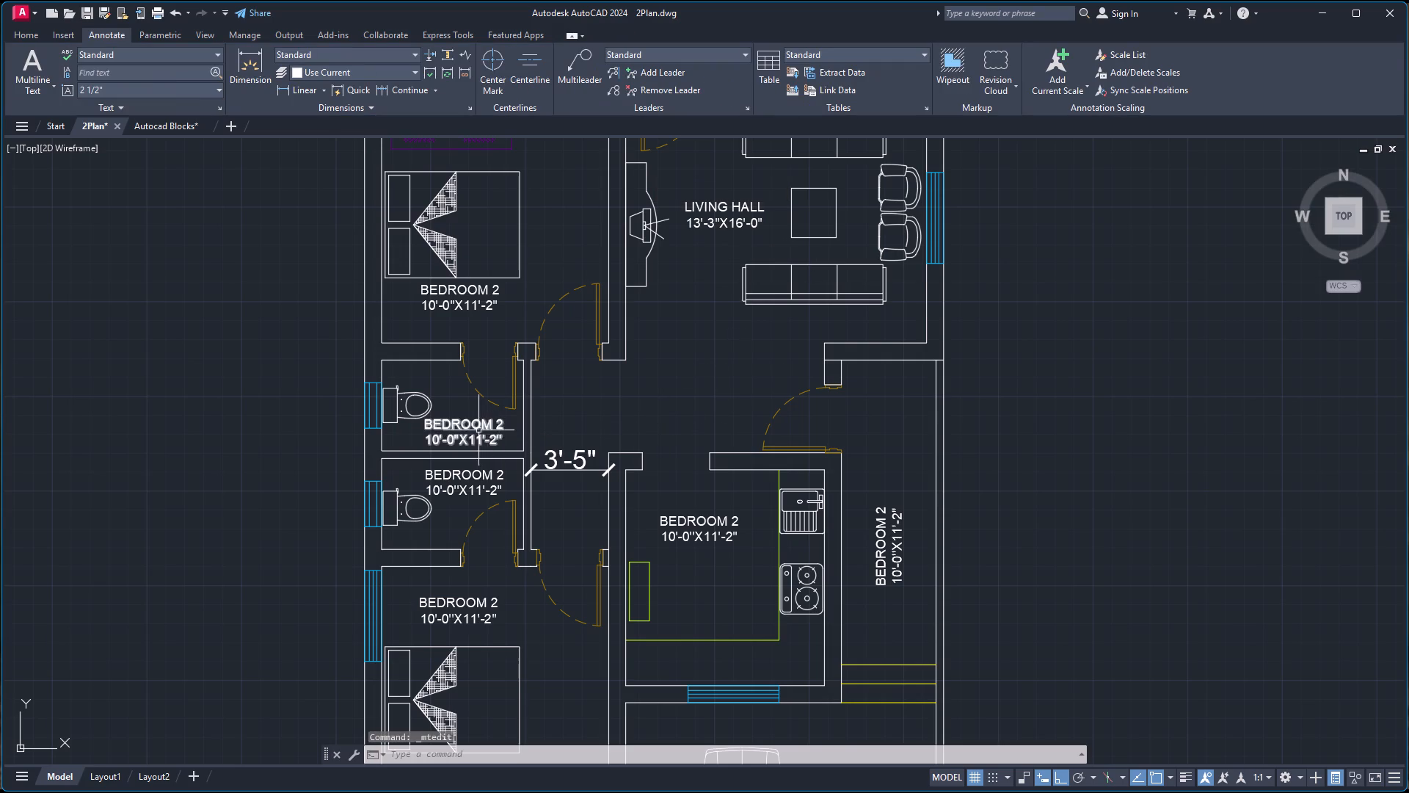
Replace the upper toilet label's text with A.TOILET/B and 6'-3X4'-0'' on the second line.
{"action": "double_click", "coordinate": [478, 430]}
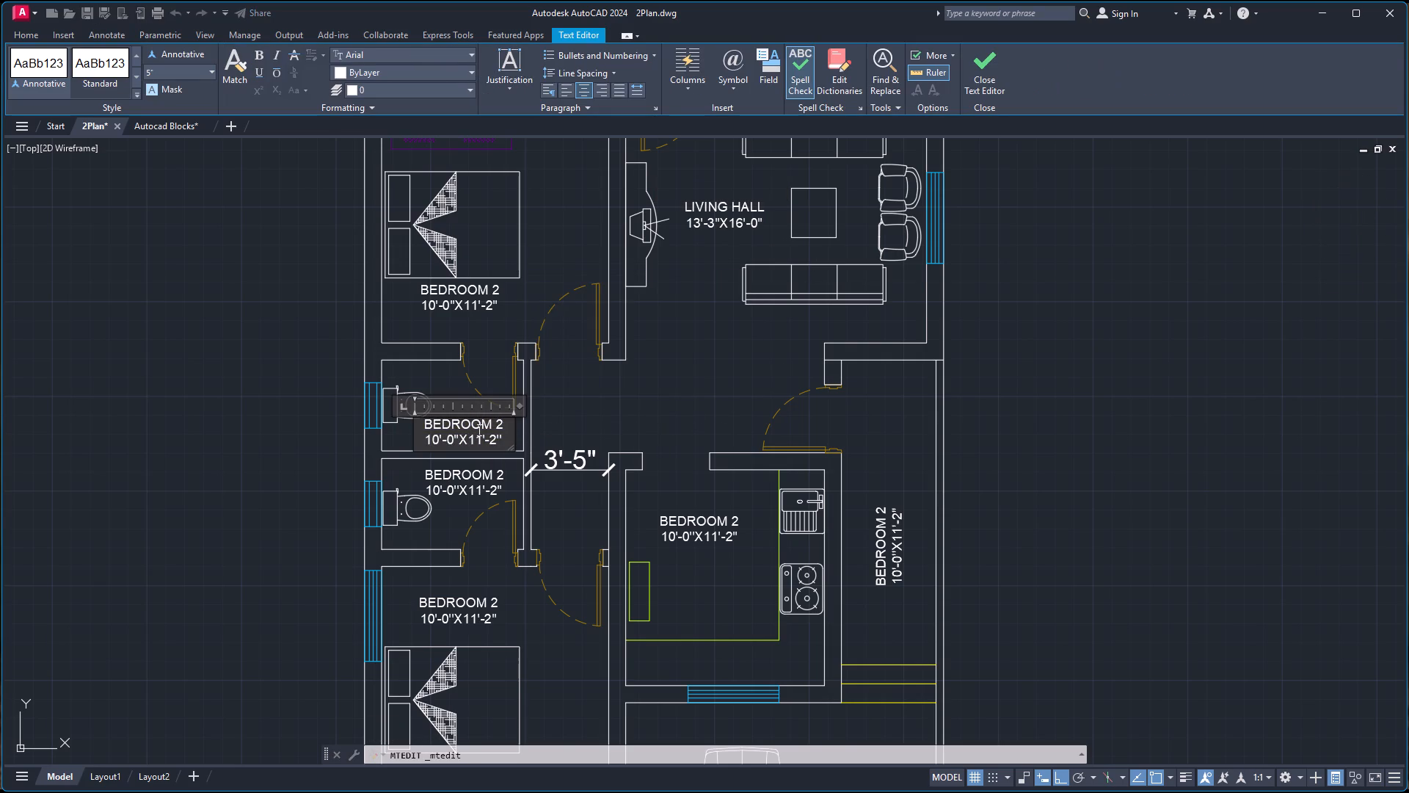
{"action": "key", "text": "ctrl+z"}
{"action": "key", "text": "ctrl+a"}
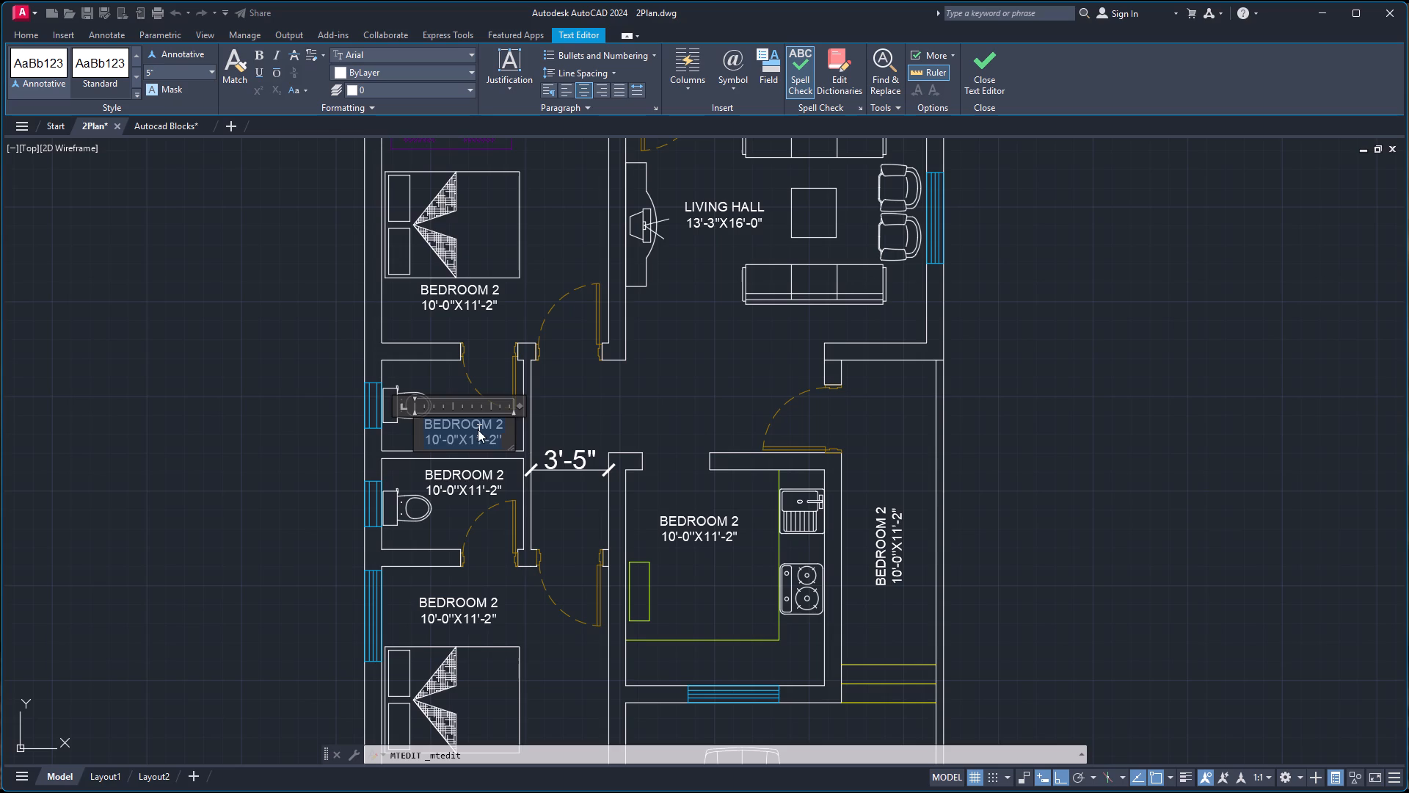
{"action": "type", "text": "A."}
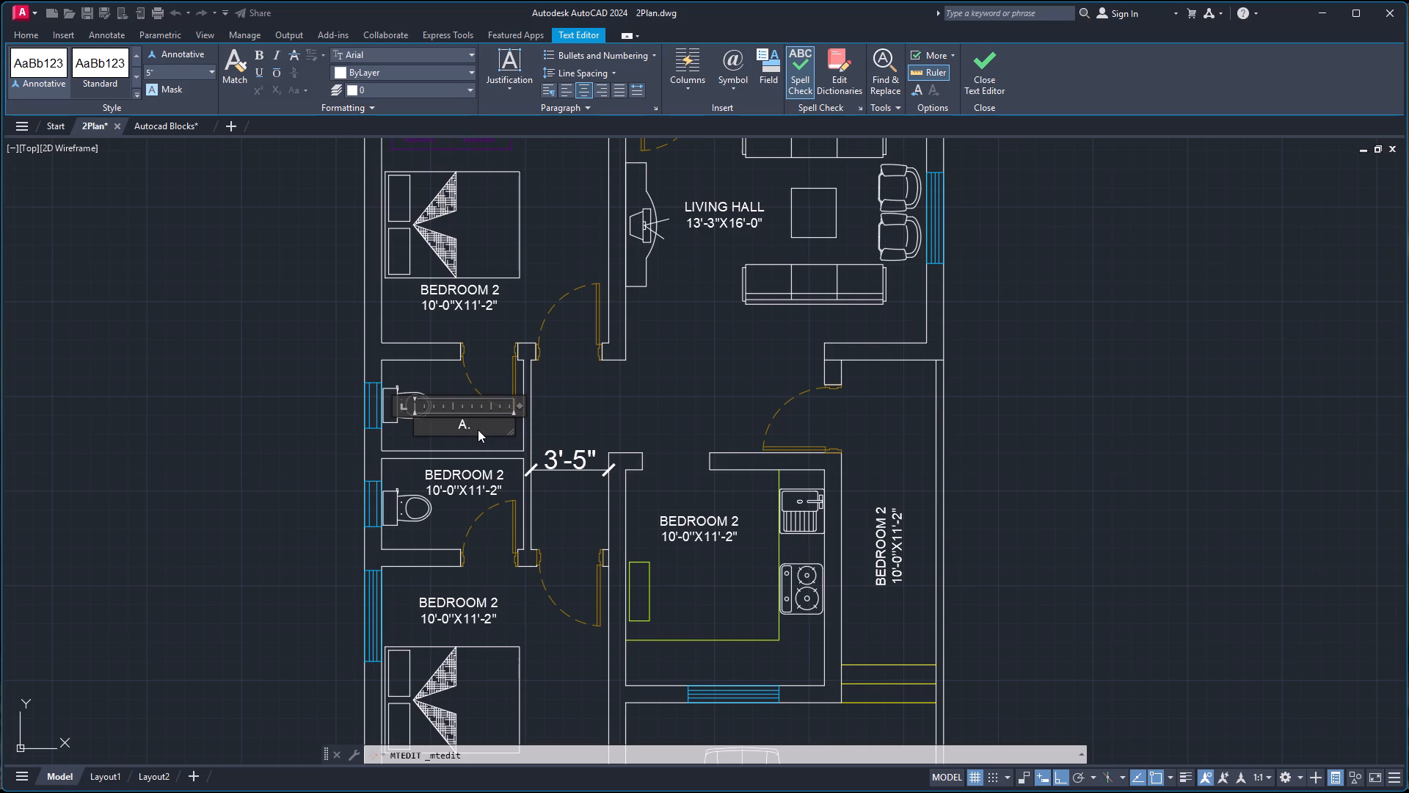
{"action": "key", "text": "t"}
{"action": "type", "text": "OILET"}
{"action": "key", "text": "slash"}
{"action": "key", "text": "b"}
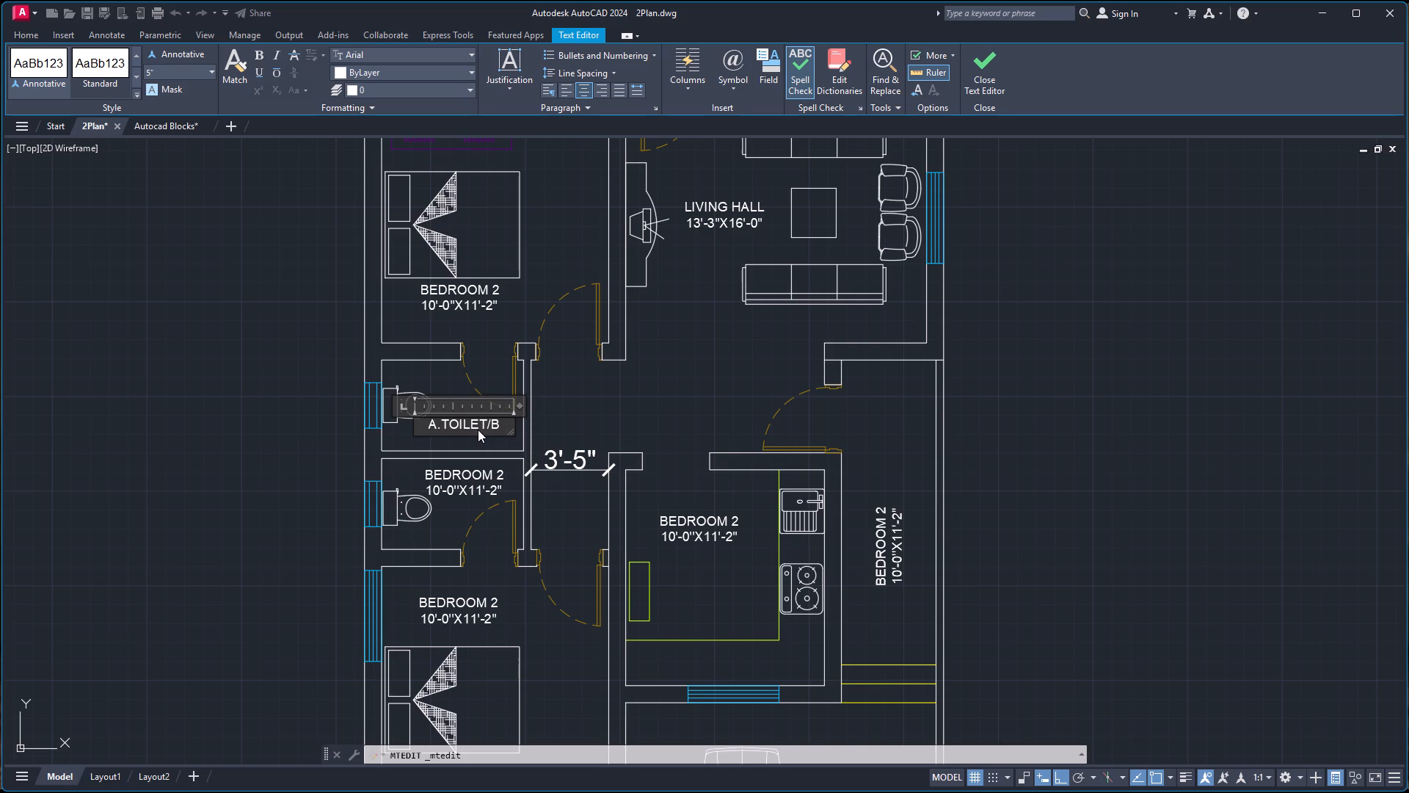
{"action": "key", "text": "Return"}
{"action": "key", "text": "6"}
{"action": "type", "text": "'-3"}
{"action": "key", "text": "x"}
{"action": "key", "text": "4"}
{"action": "type", "text": "'-0''"}
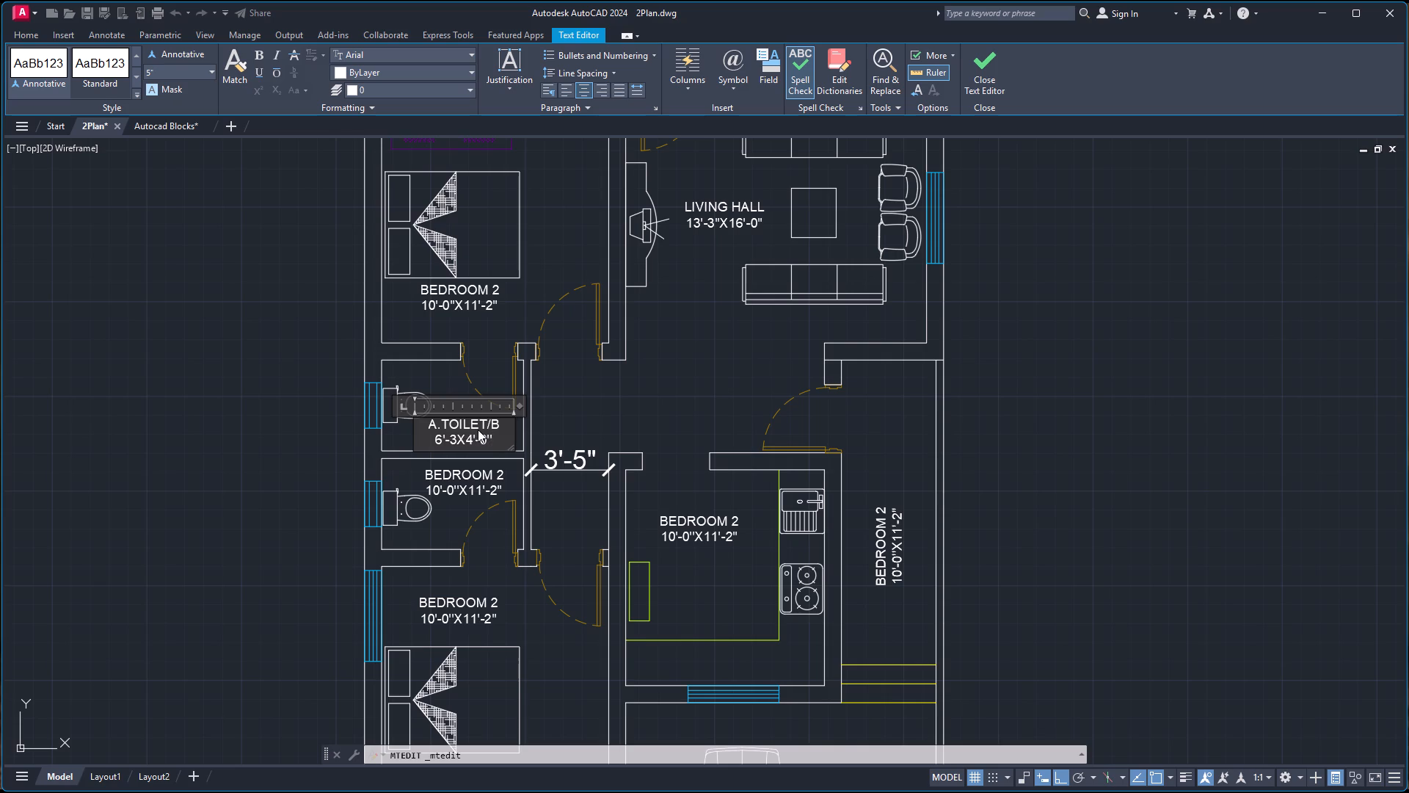
{"action": "left_click", "coordinate": [629, 419]}
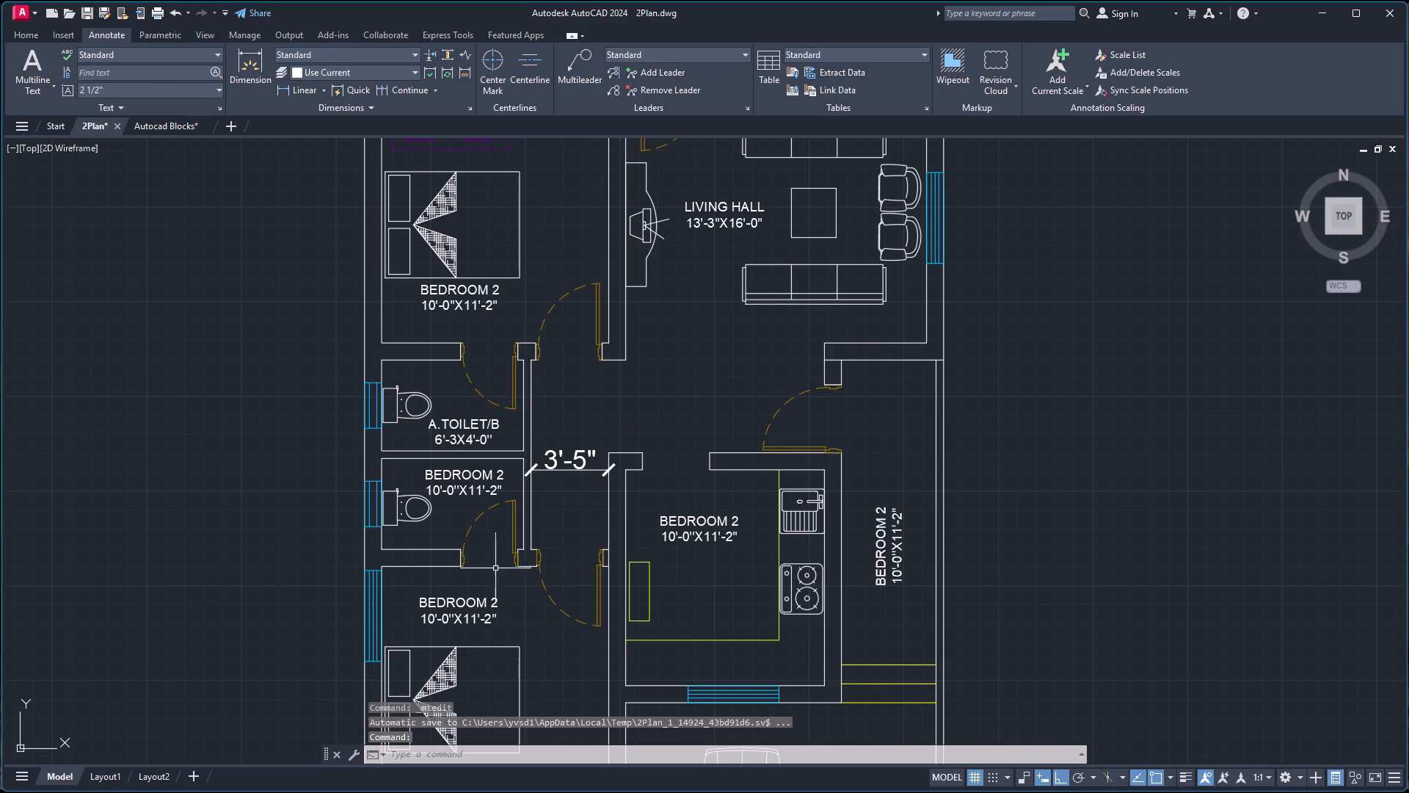
Replace the lower toilet label's text with A.TOILET /B, including the space before the slash, and 6'-3''X4'-0'' on the second line.
{"action": "double_click", "coordinate": [461, 477]}
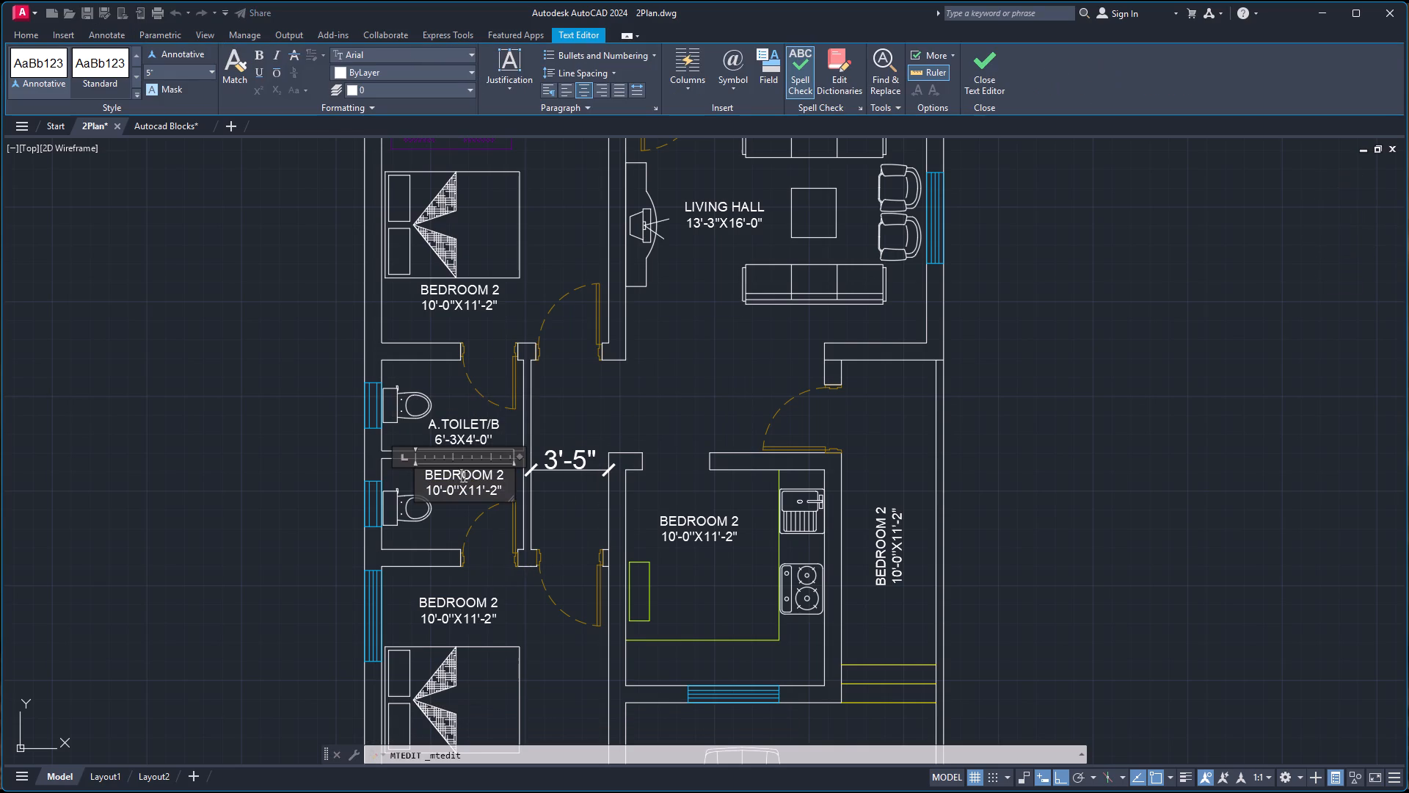
{"action": "key", "text": "ctrl+a"}
{"action": "type", "text": "A."}
{"action": "type", "text": "TOILET"}
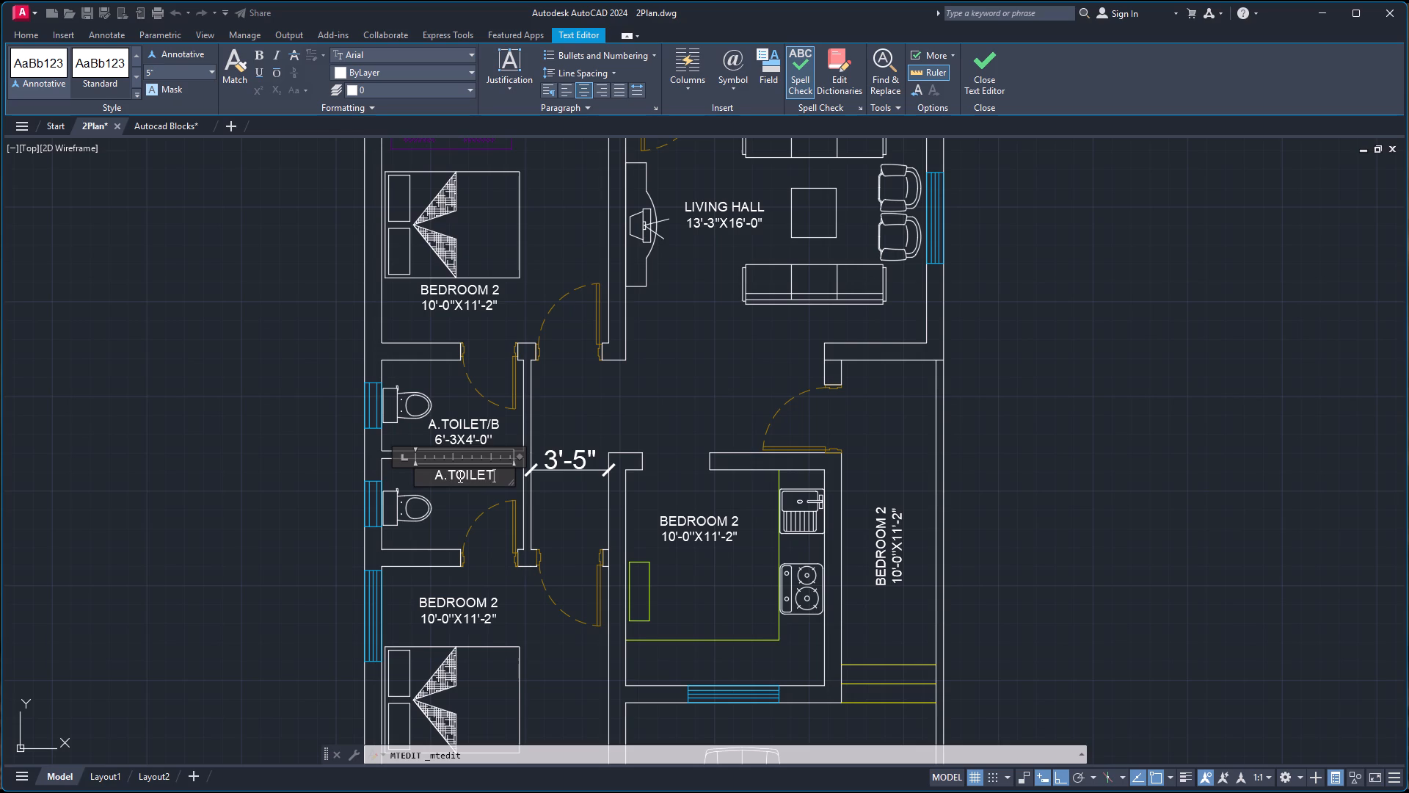
{"action": "key", "text": "slash"}
{"action": "key", "text": "b"}
{"action": "key", "text": "Return"}
{"action": "type", "text": "6'"}
{"action": "type", "text": "-3''"}
{"action": "key", "text": "x"}
{"action": "type", "text": "4'-0''"}
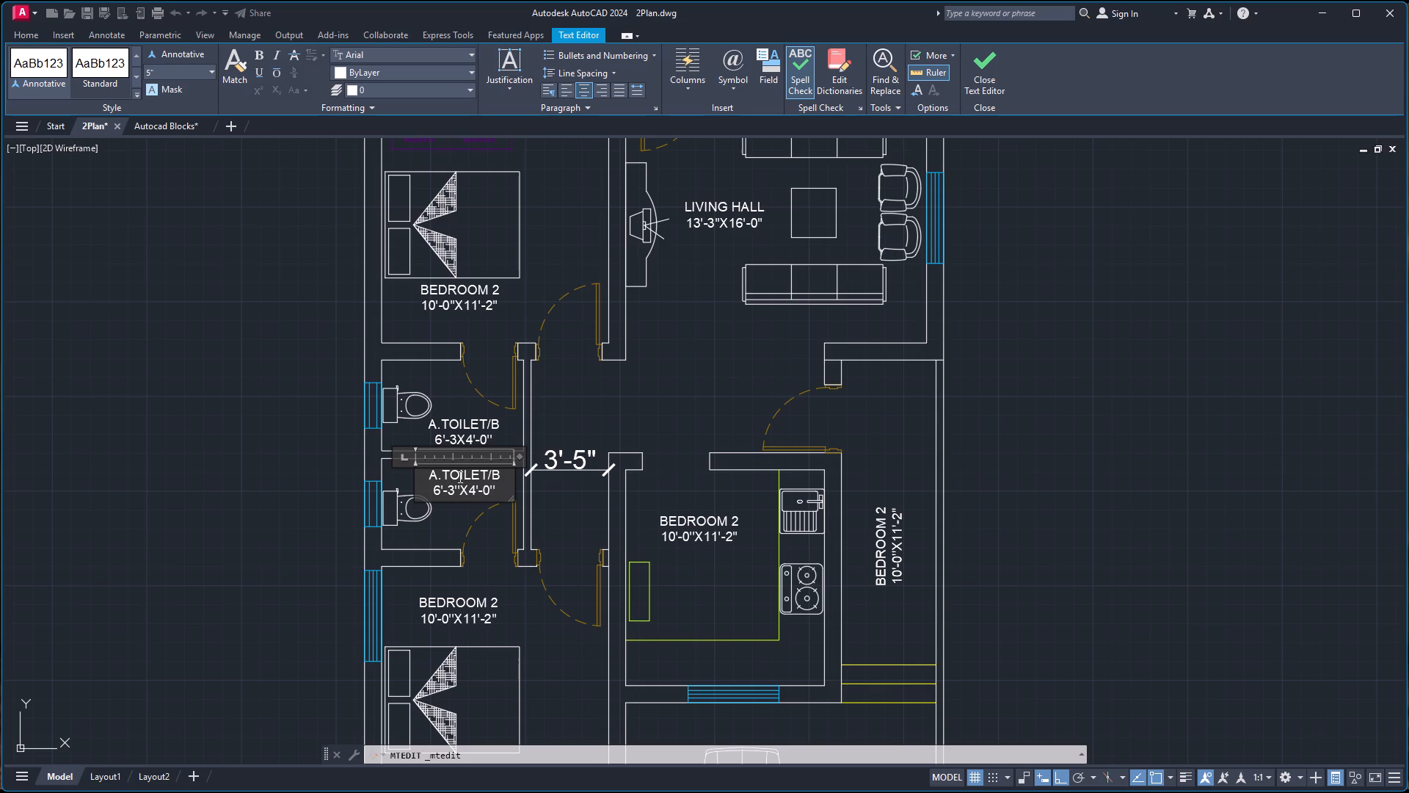
{"action": "left_click", "coordinate": [488, 472]}
{"action": "key", "text": "space"}
{"action": "left_click", "coordinate": [622, 414]}
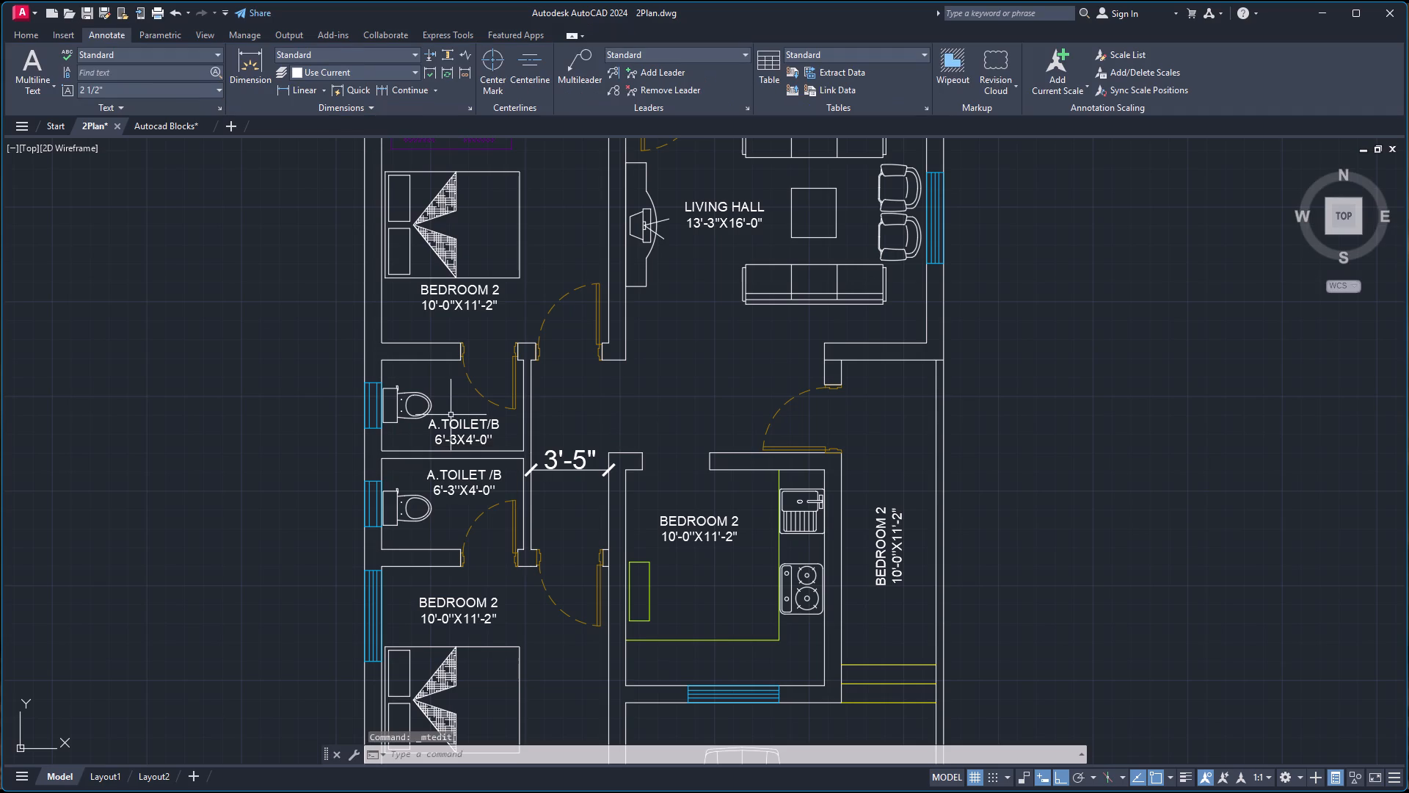
Insert a space before the slash in the upper toilet's label so its name reads A.TOILET /B.
{"action": "double_click", "coordinate": [470, 428]}
{"action": "left_click", "coordinate": [484, 424]}
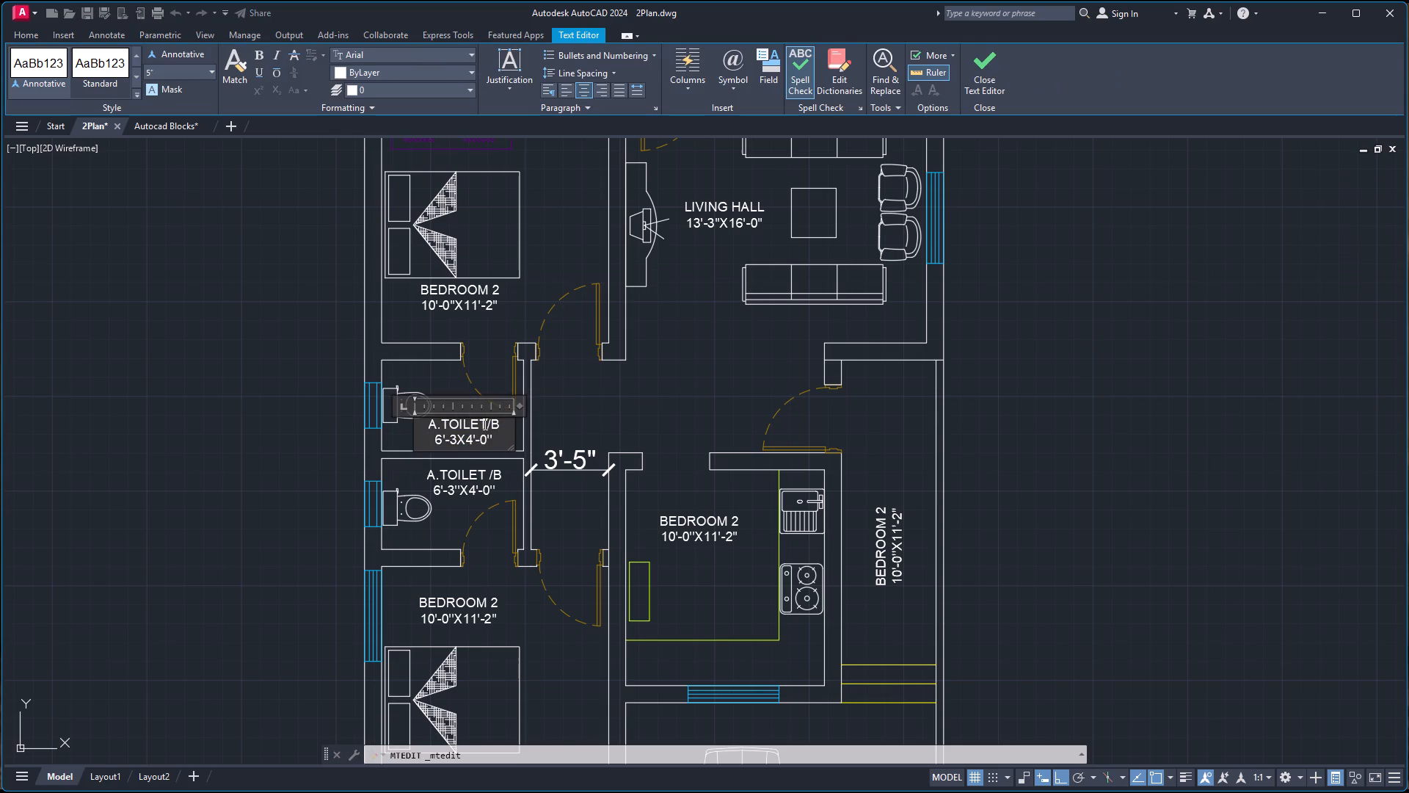
{"action": "key", "text": "space"}
{"action": "left_click", "coordinate": [628, 413]}
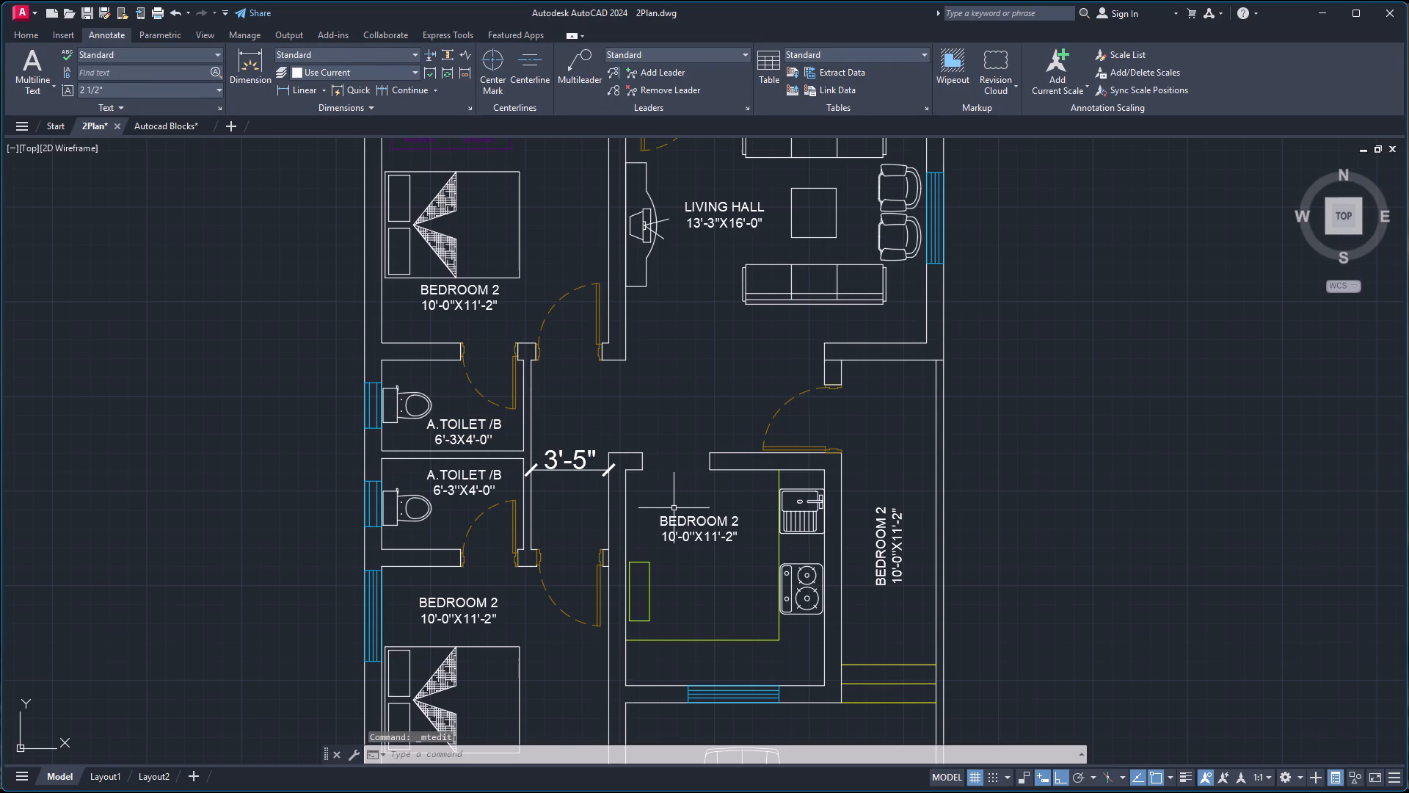
Edit the label of the bedroom below the toilets to read BEDROOM 1 and 10'-0''X11'-9''.
{"action": "left_click", "coordinate": [477, 598]}
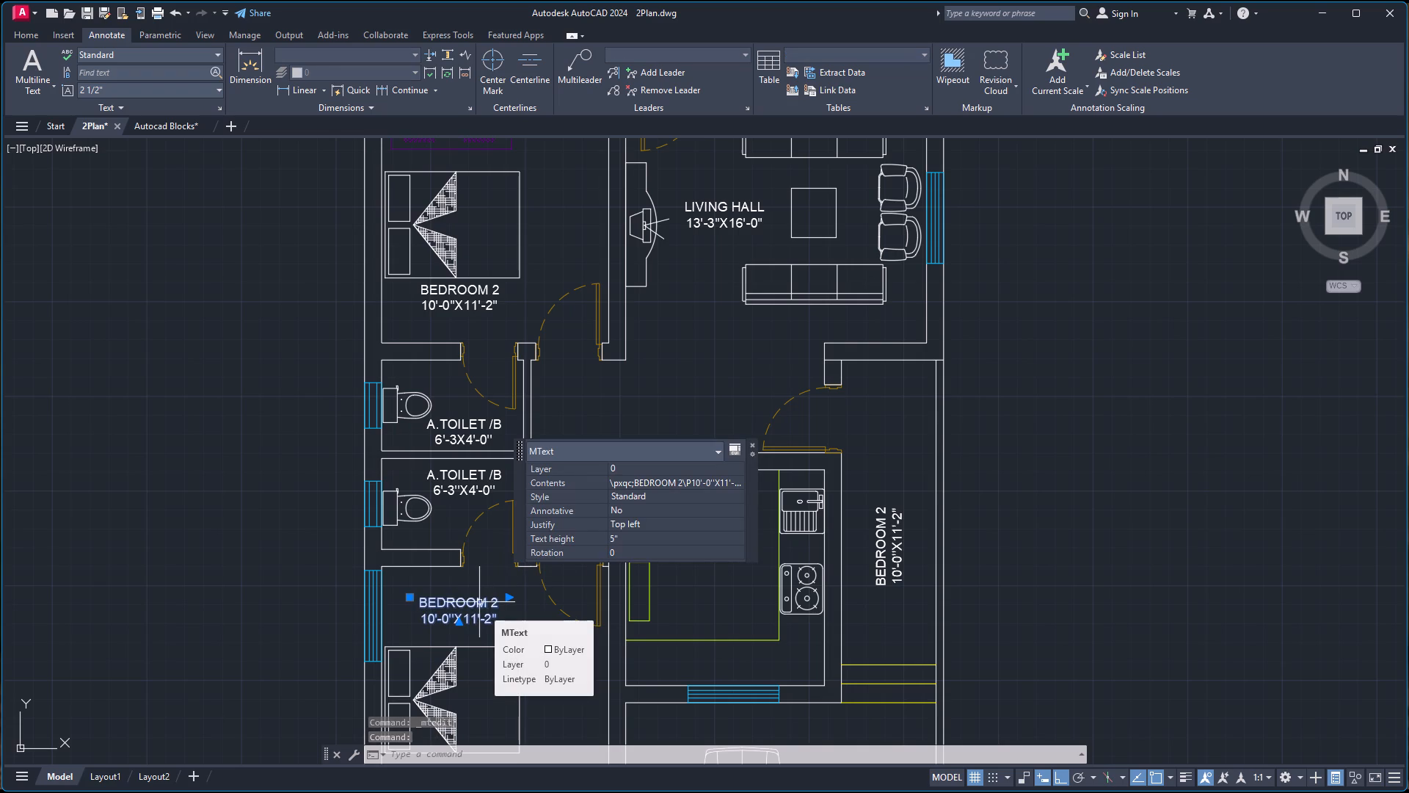
{"action": "double_click", "coordinate": [479, 602]}
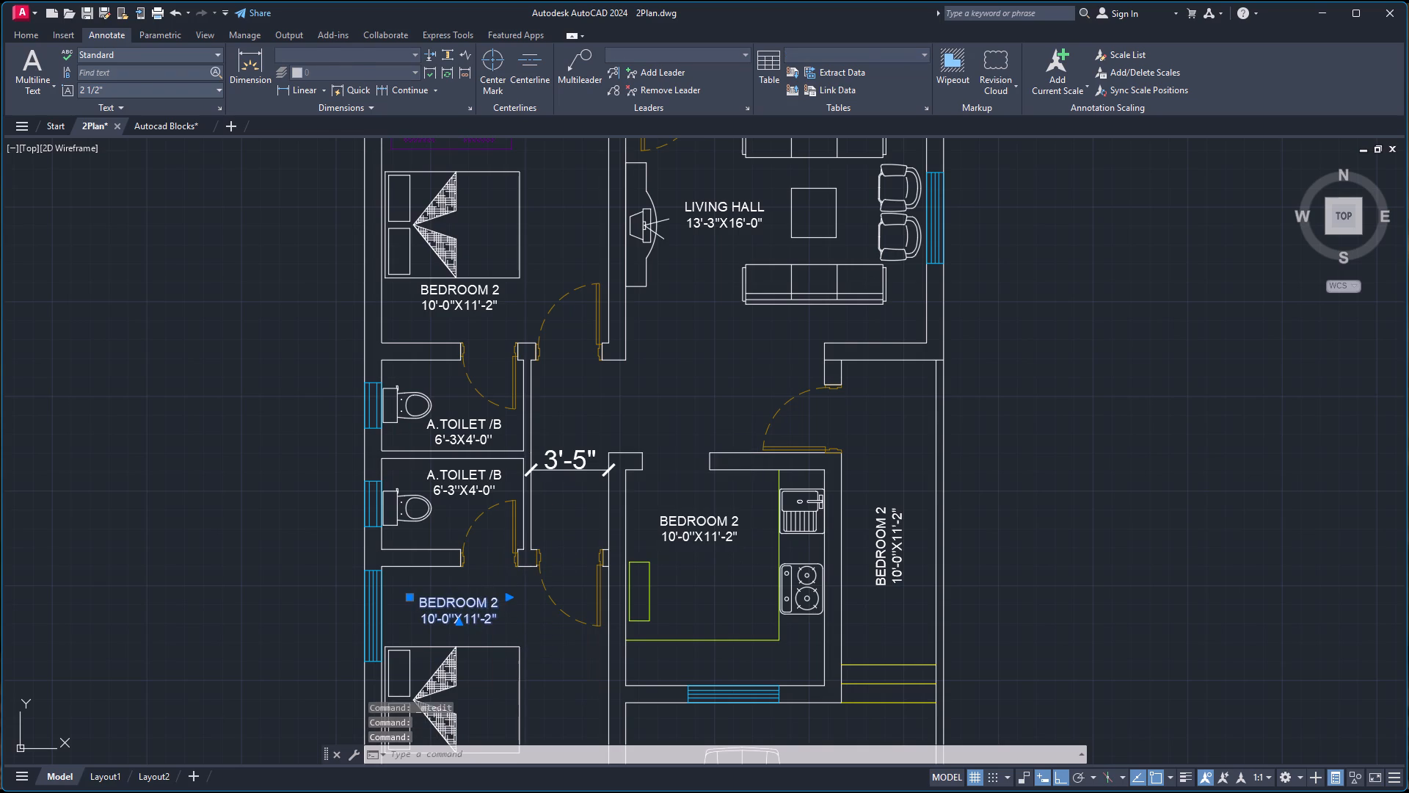
{"action": "left_click", "coordinate": [499, 604]}
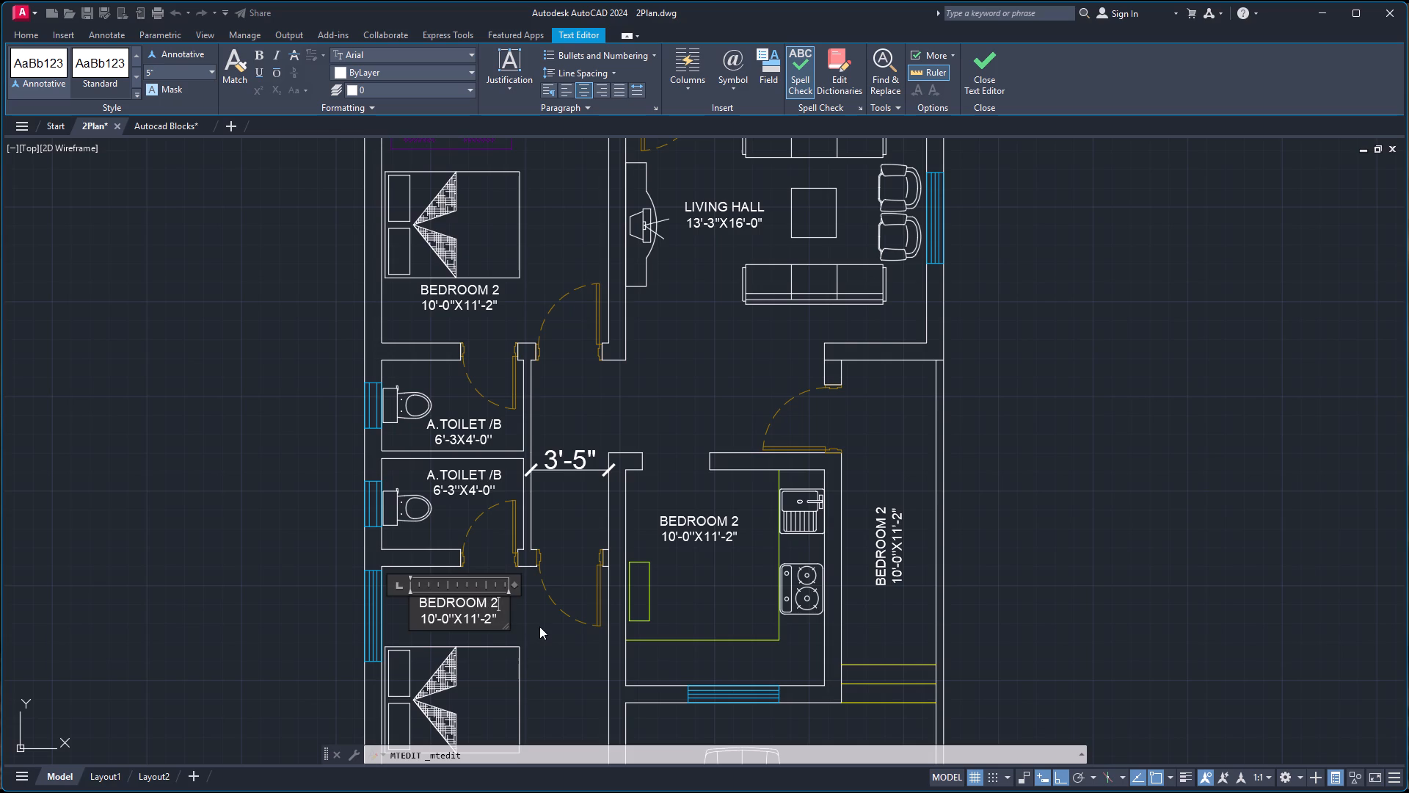
{"action": "key", "text": "BackSpace"}
{"action": "key", "text": "1"}
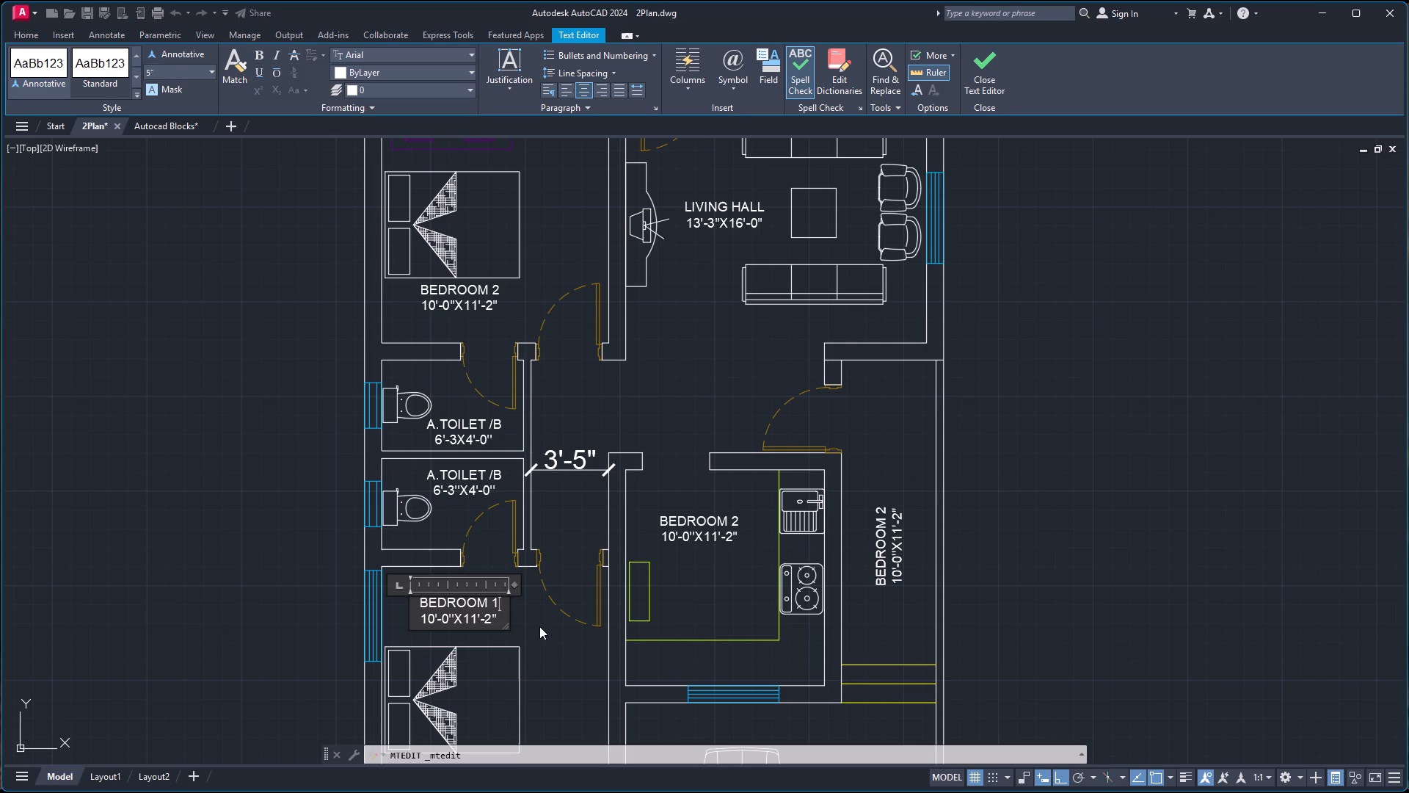
{"action": "key", "text": "Down"}
{"action": "key", "text": "Left"}
{"action": "key", "text": "Left"}
{"action": "key", "text": "BackSpace"}
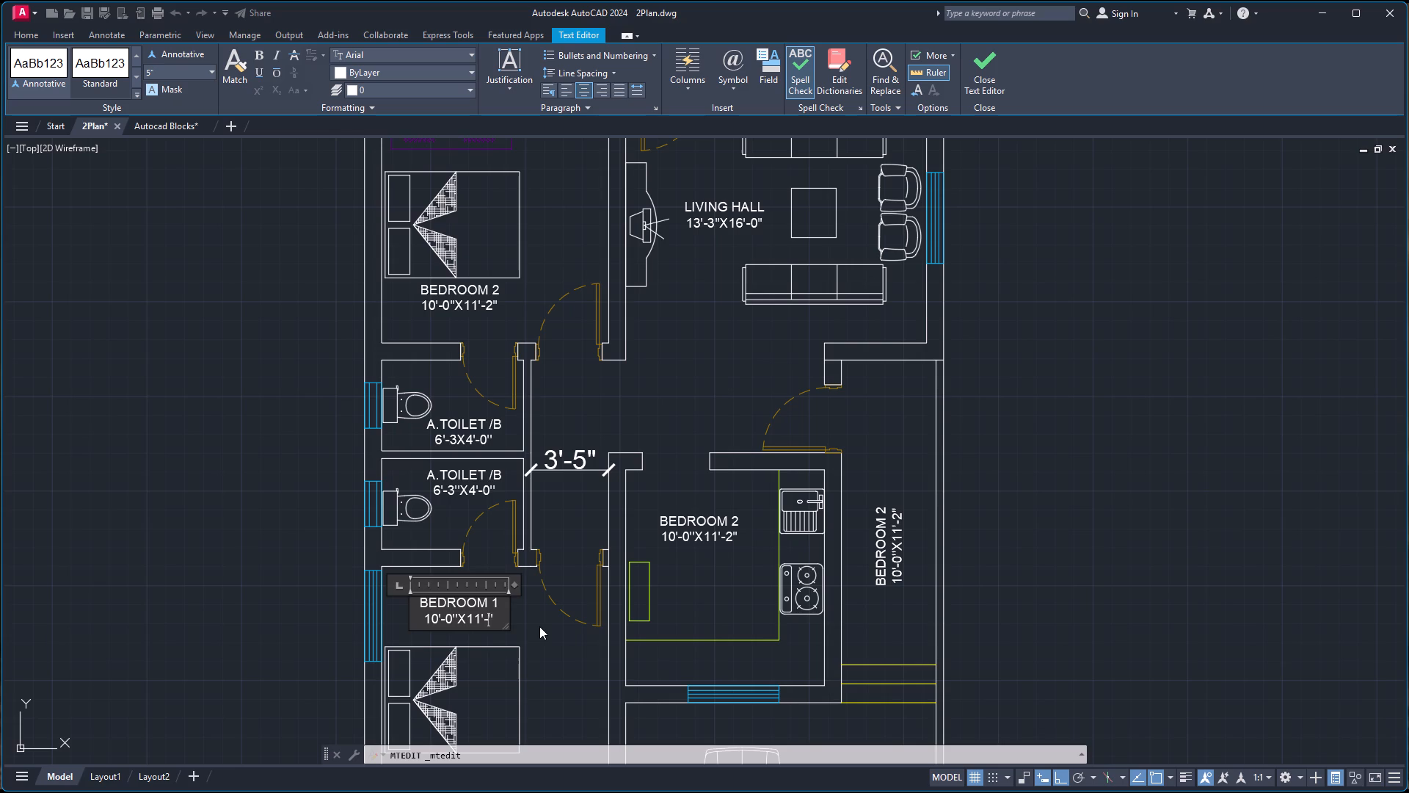
{"action": "key", "text": "9"}
{"action": "left_click", "coordinate": [681, 651]}
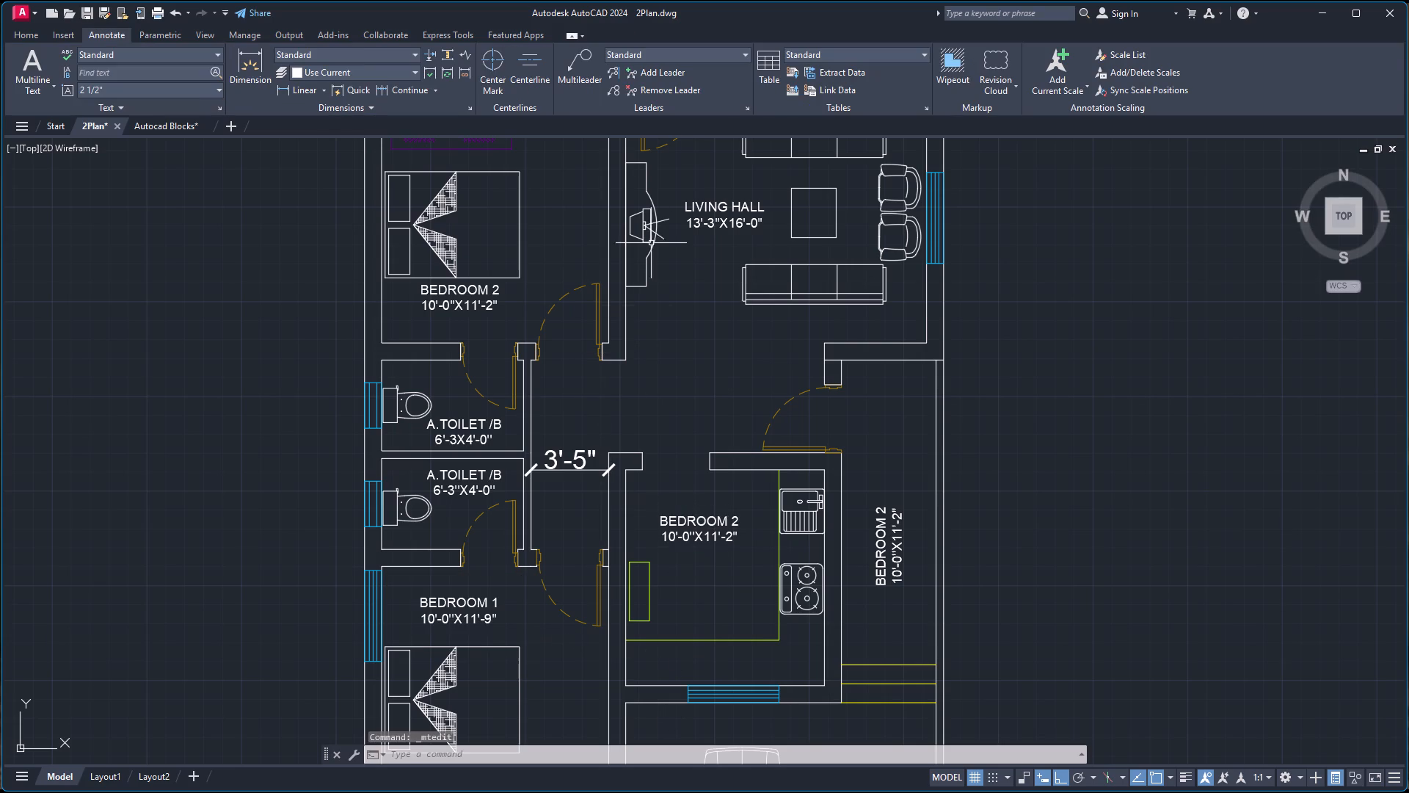
Replace the kitchen's BEDROOM 2 label with KITCHEN and 8'-9''X9'-6'' on the second line.
{"action": "double_click", "coordinate": [704, 522]}
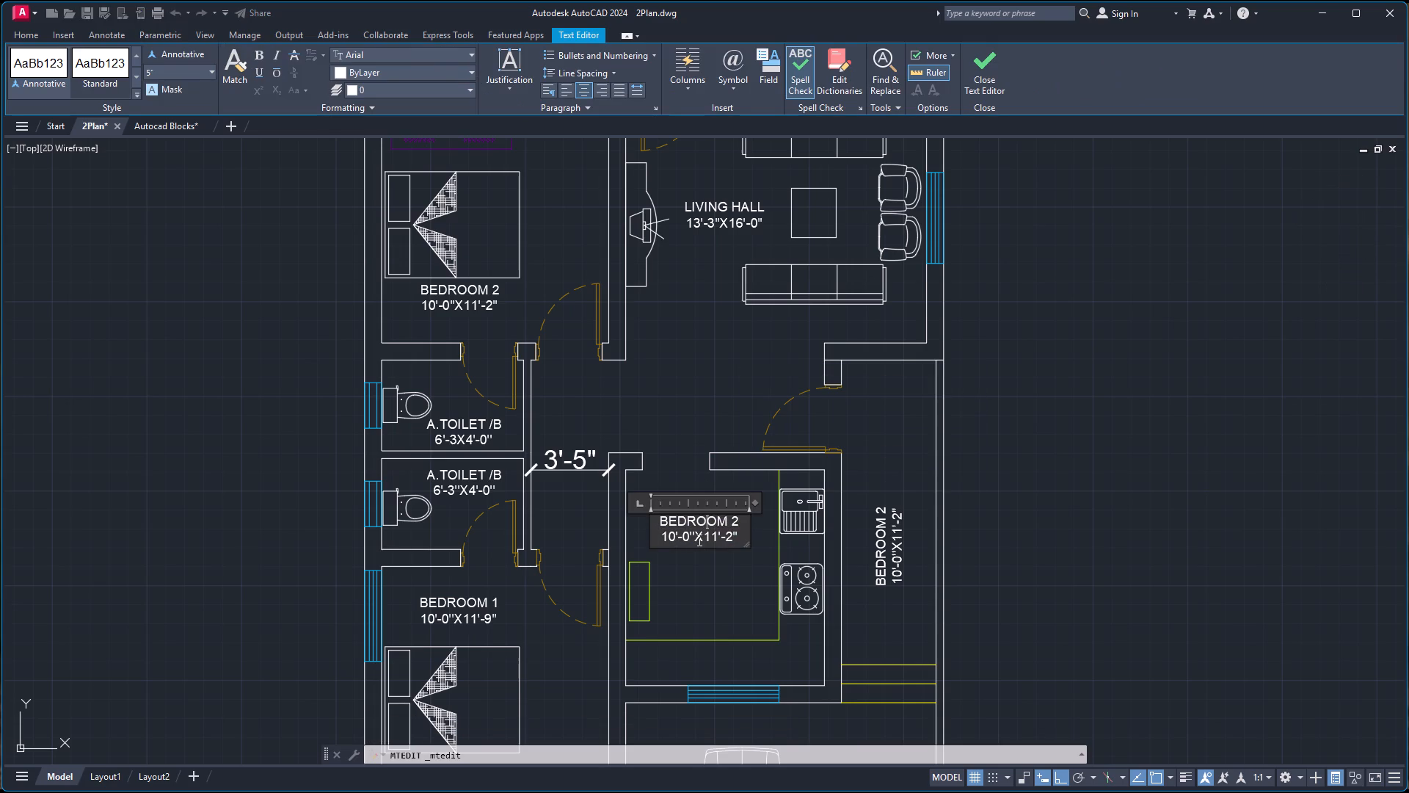
{"action": "key", "text": "ctrl+a"}
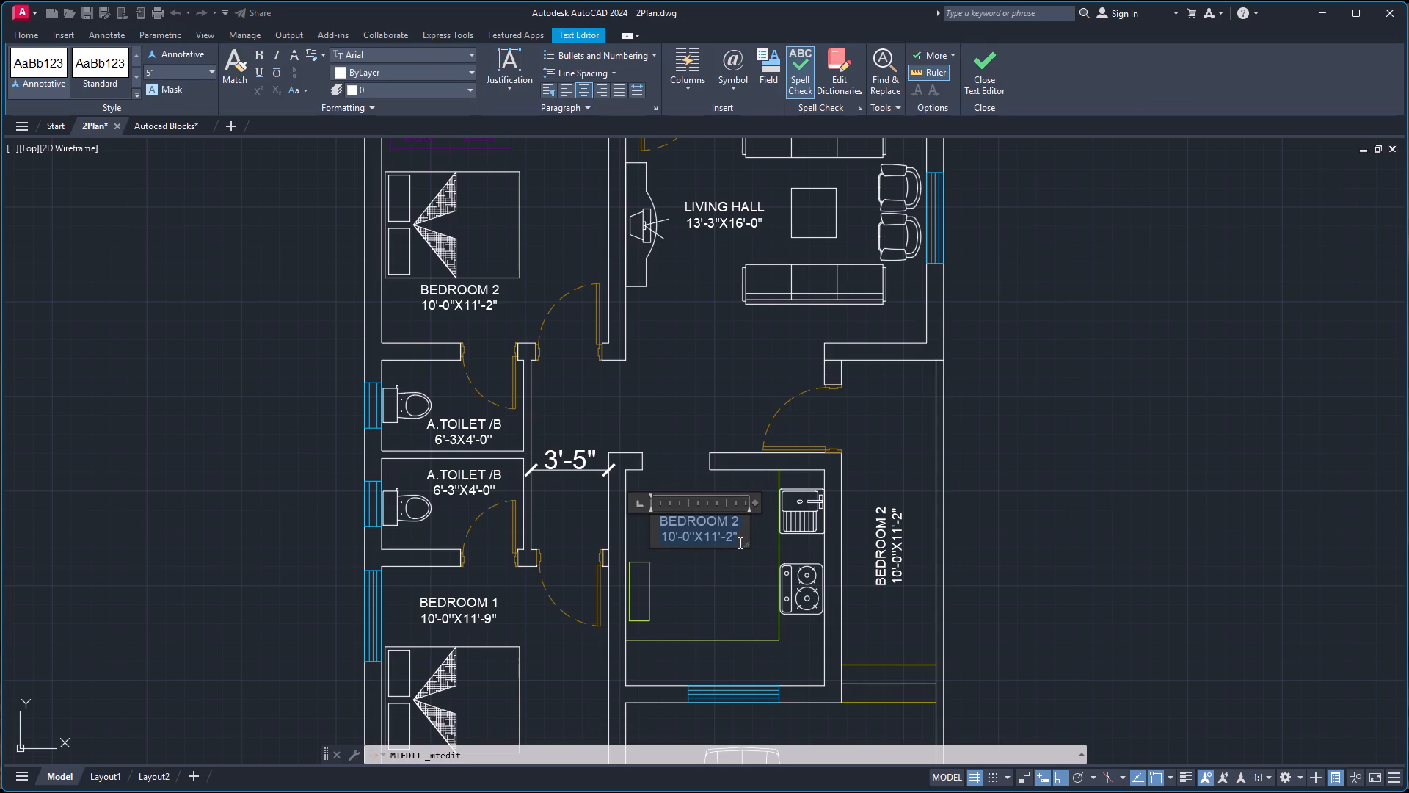
{"action": "type", "text": "KITCHEN"}
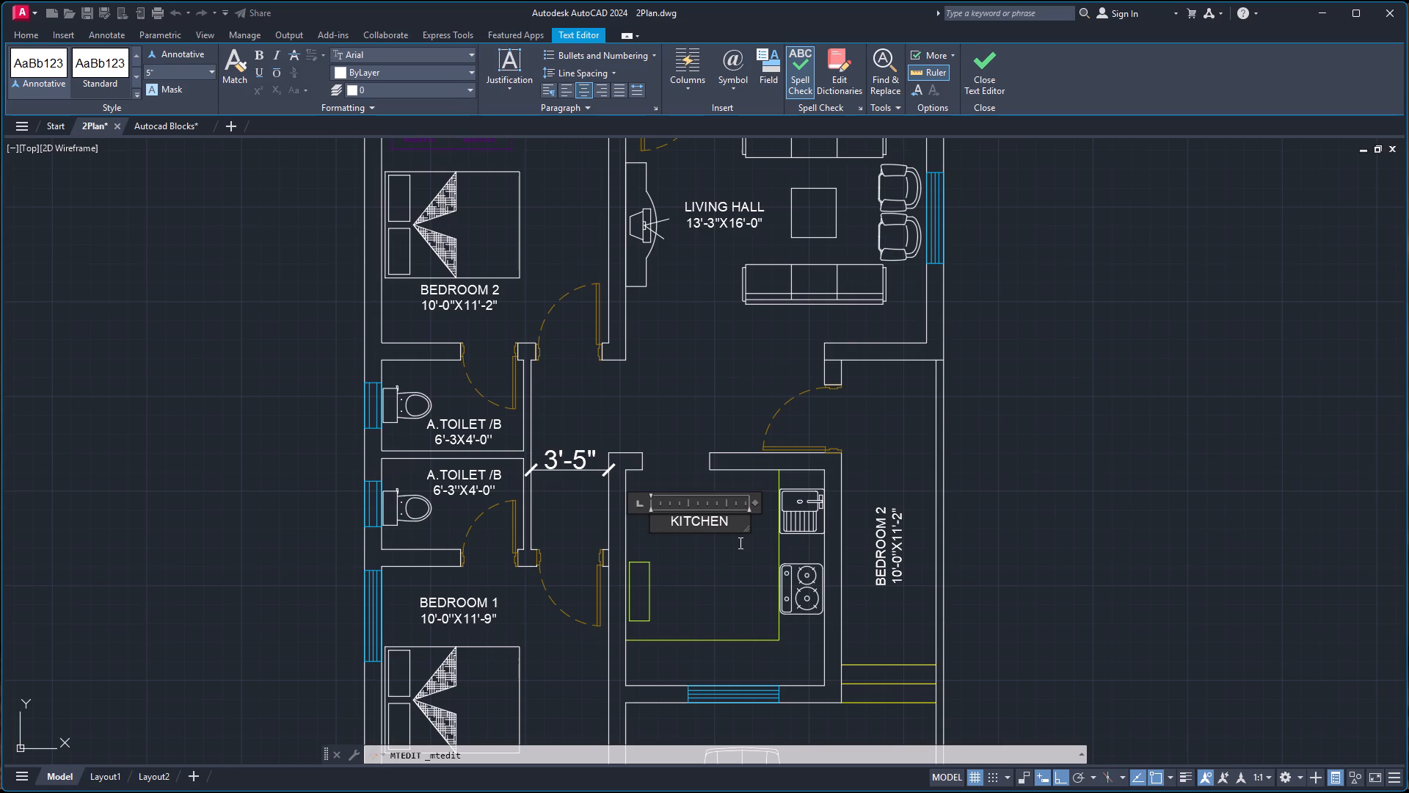
{"action": "key", "text": "Return"}
{"action": "type", "text": "8'"}
{"action": "type", "text": "-9"}
{"action": "type", "text": "''"}
{"action": "key", "text": "x"}
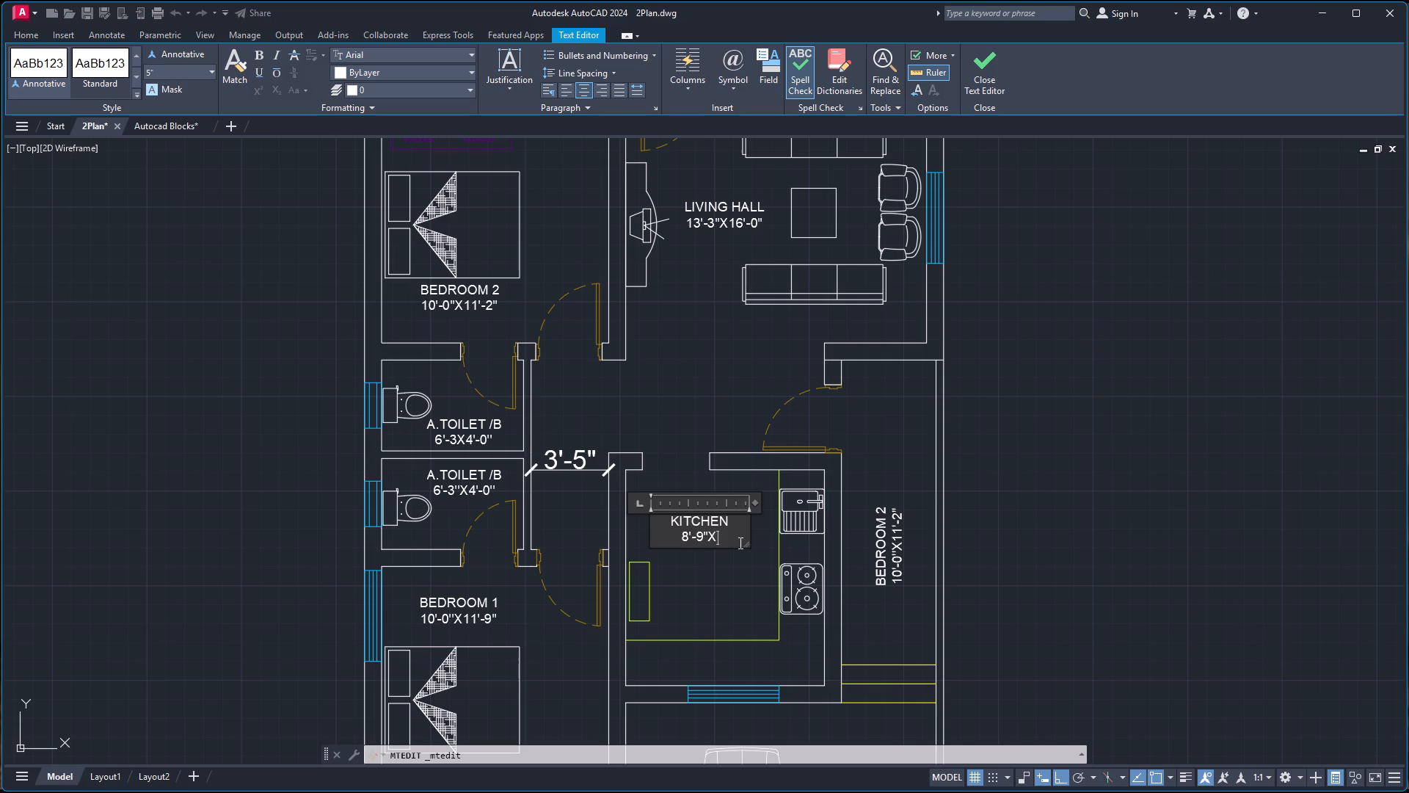
{"action": "type", "text": "9'-"}
{"action": "key", "text": "6"}
{"action": "type", "text": "''"}
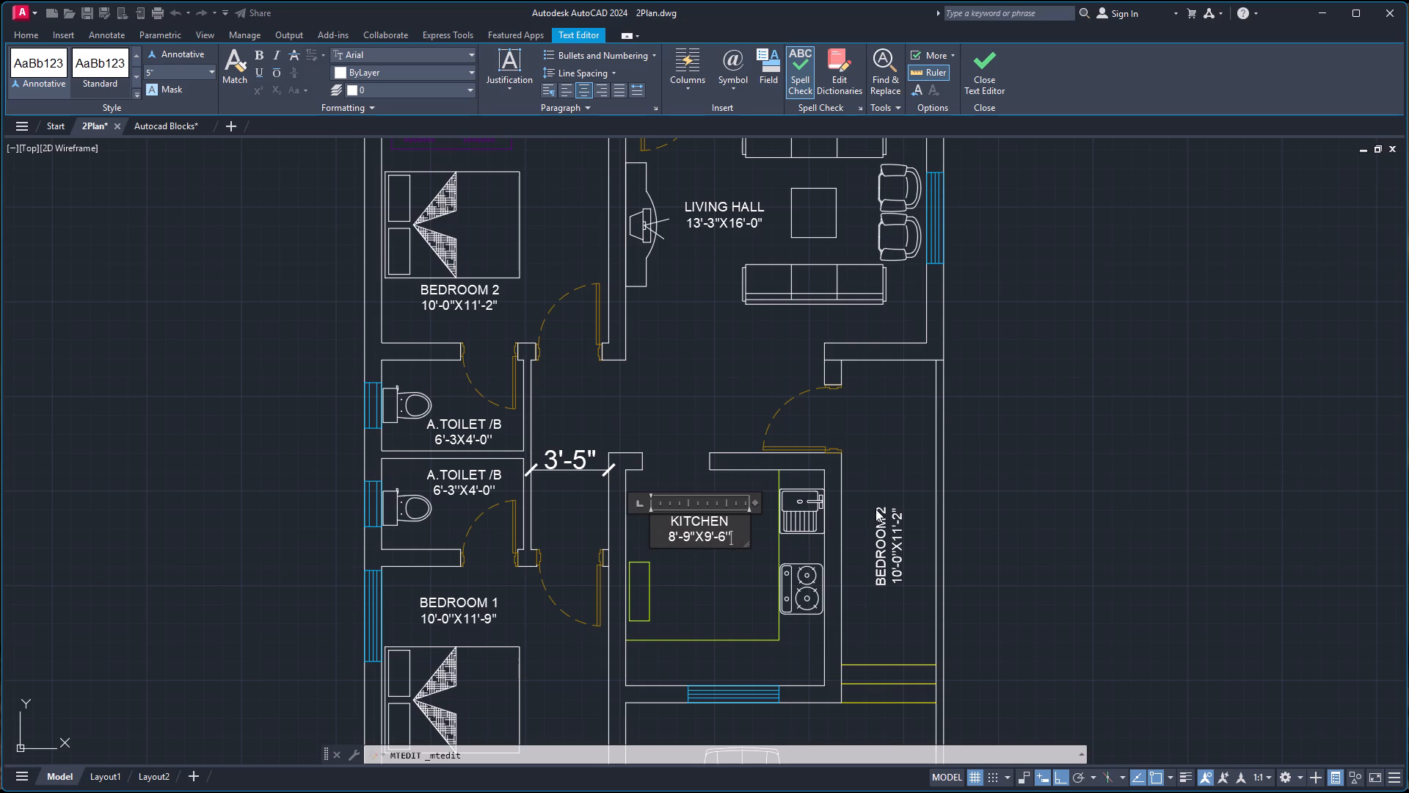
{"action": "left_click", "coordinate": [873, 493]}
Replace the vertical BEDROOM 2 label in the passage beside the kitchen with the single line FOYLER.
{"action": "double_click", "coordinate": [882, 540]}
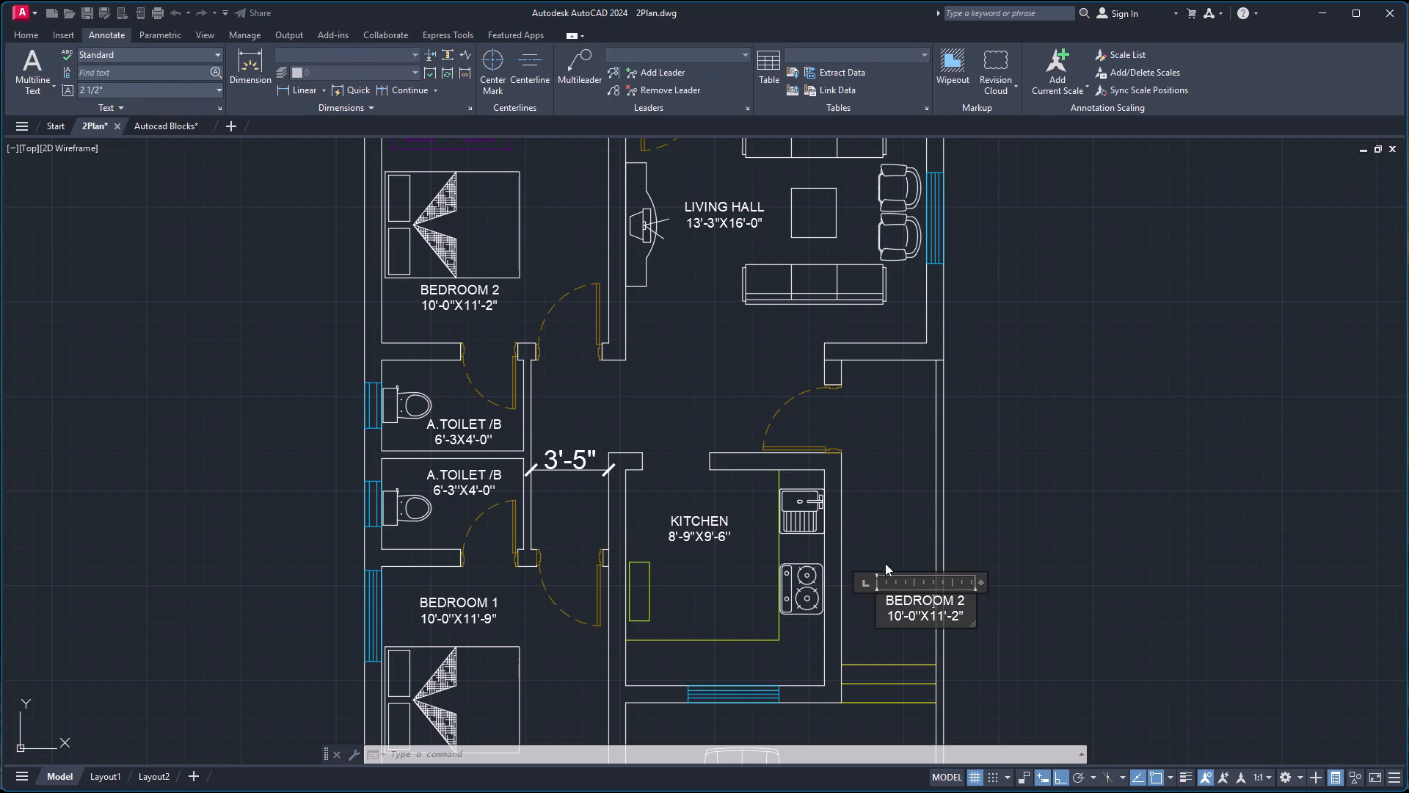
{"action": "key", "text": "ctrl+a"}
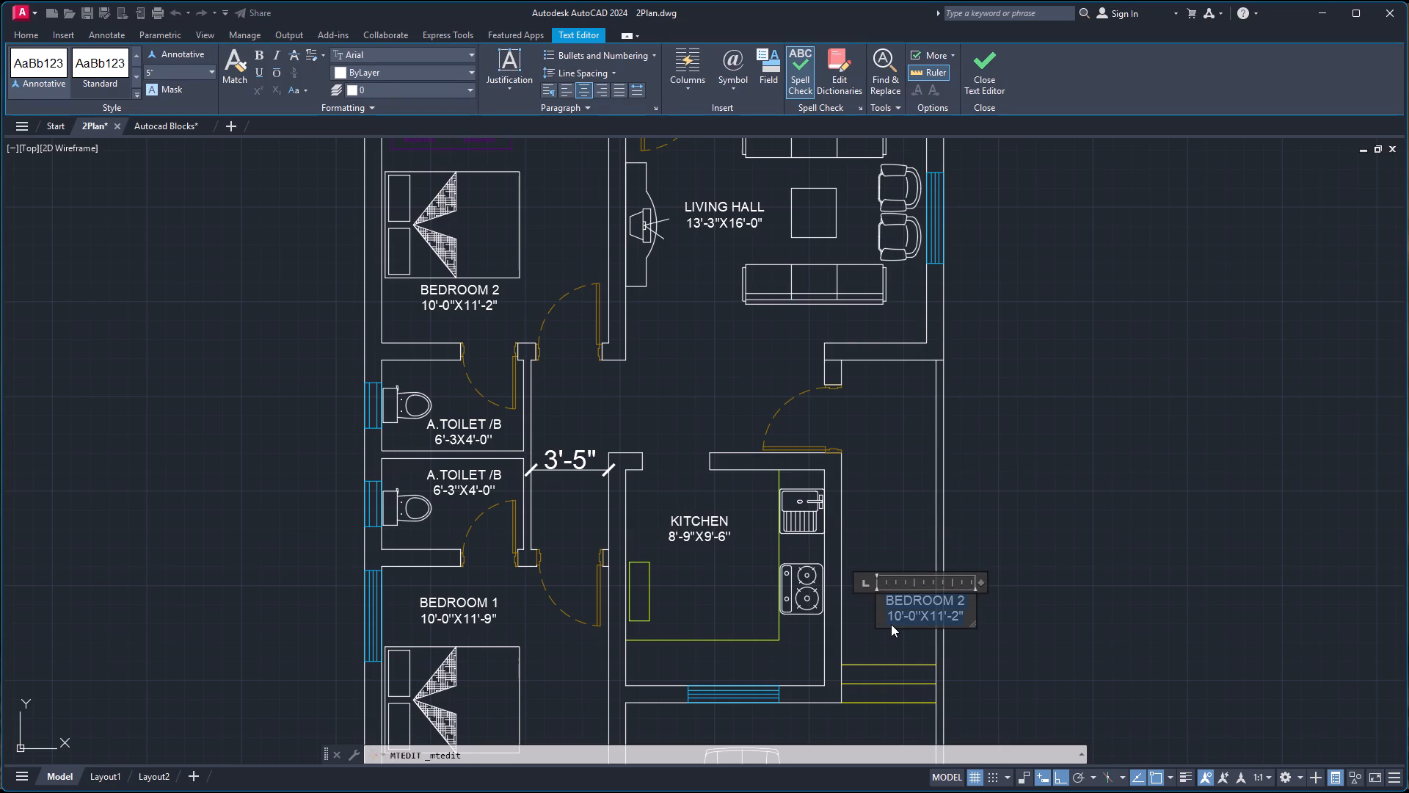
{"action": "type", "text": "FOYLER"}
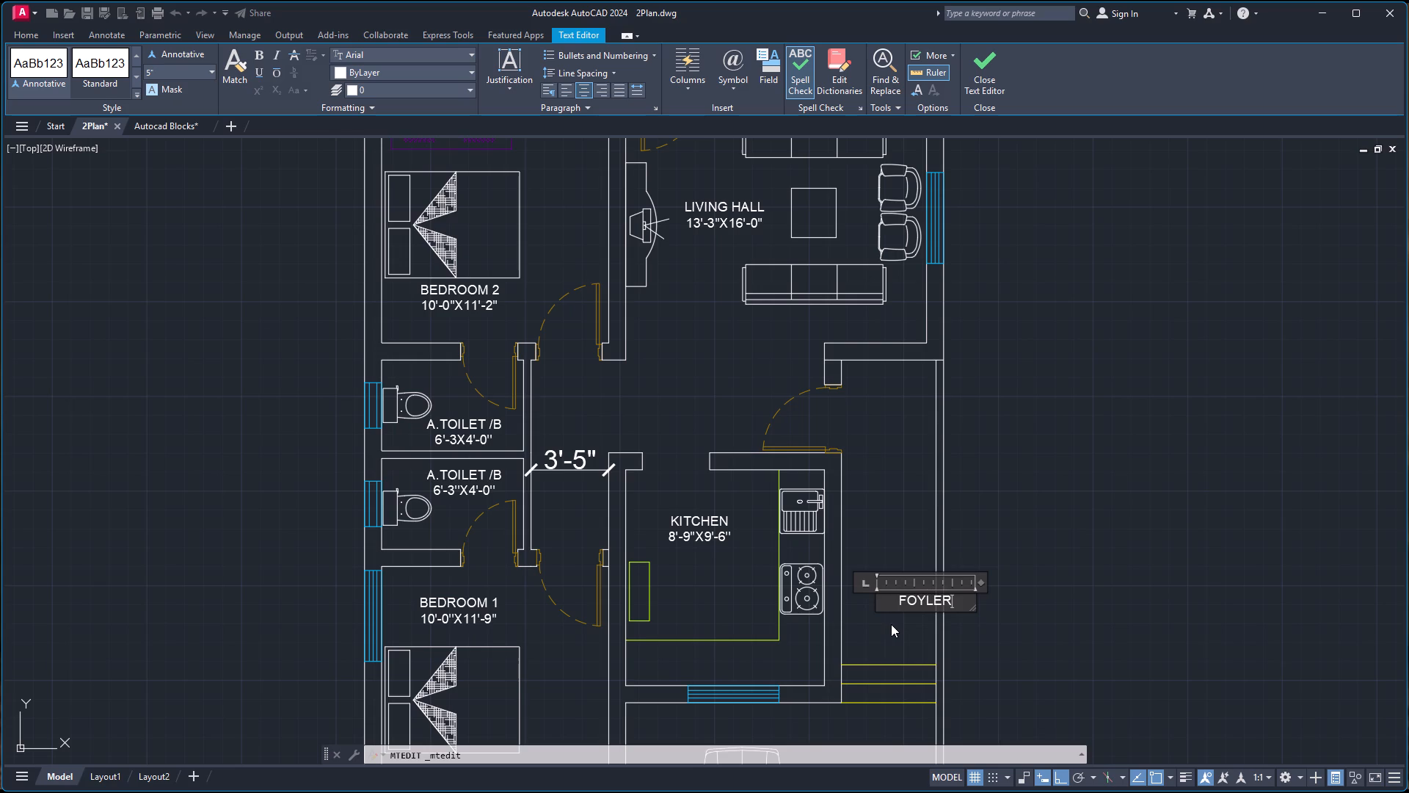
{"action": "left_click", "coordinate": [1052, 500]}
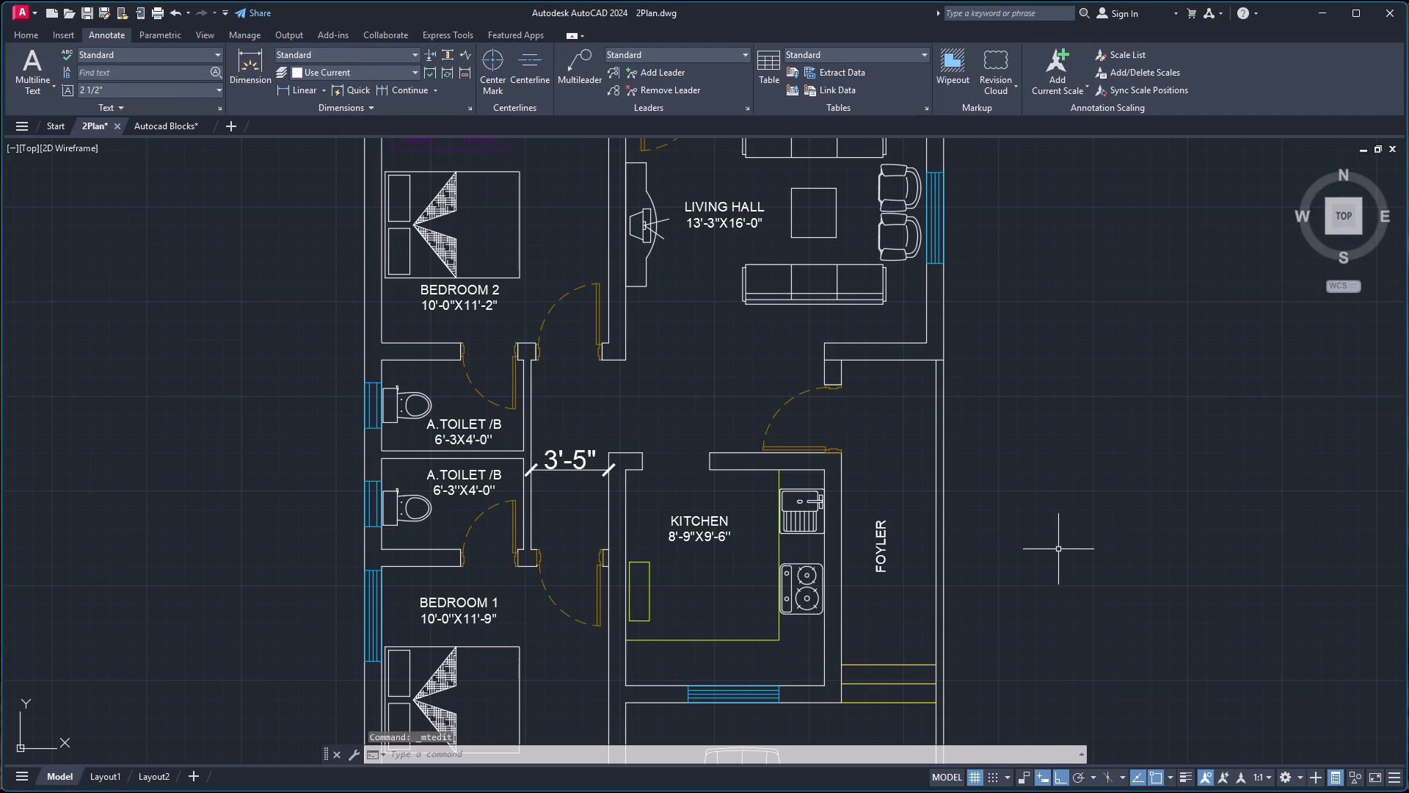
Copy the vertical FOYLER label and paste it inside the small green rectangle in the kitchen.
{"action": "scroll", "coordinate": [1030, 617], "scroll_direction": "down", "scroll_amount": 1}
{"action": "scroll", "coordinate": [984, 656], "scroll_direction": "down", "scroll_amount": 1}
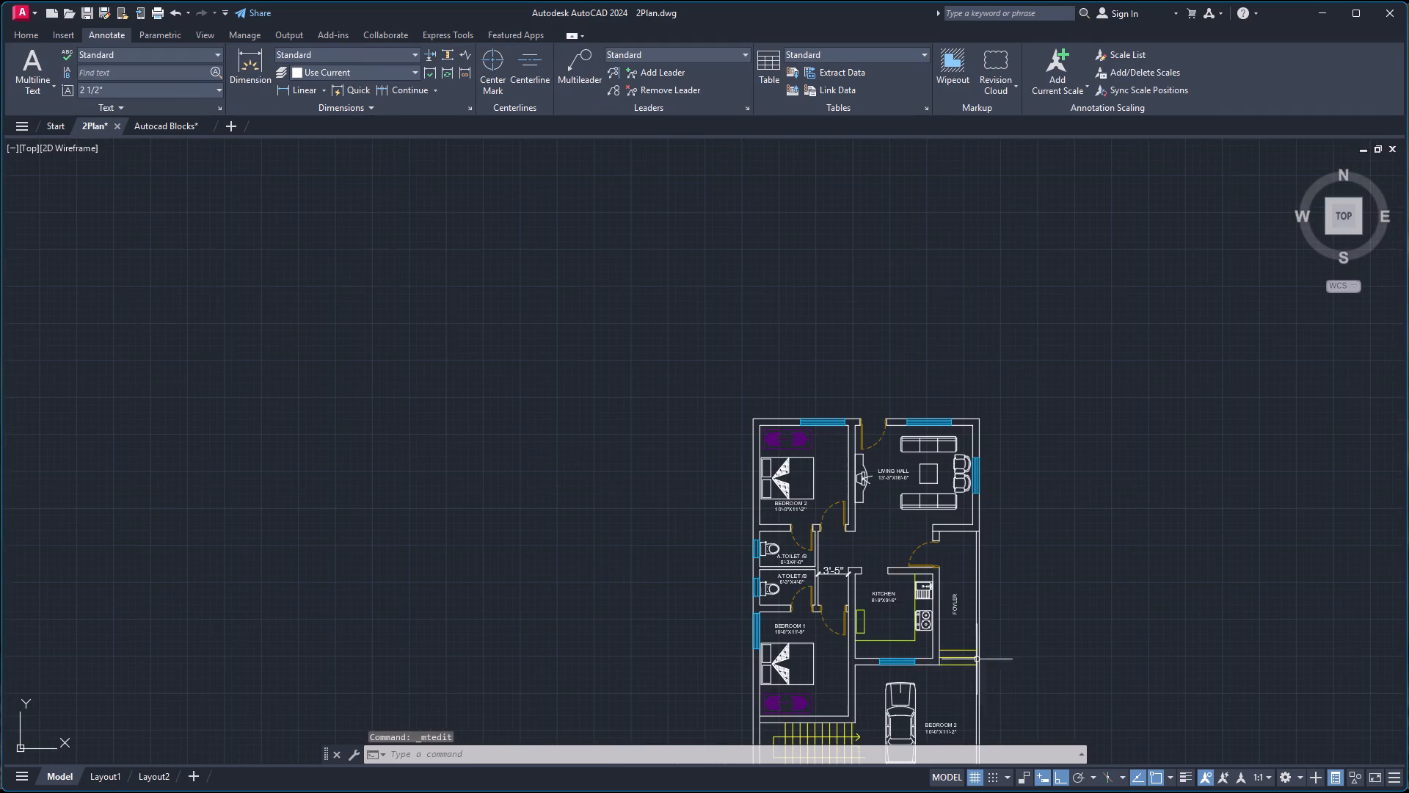
{"action": "scroll", "coordinate": [837, 678], "scroll_direction": "up", "scroll_amount": 1}
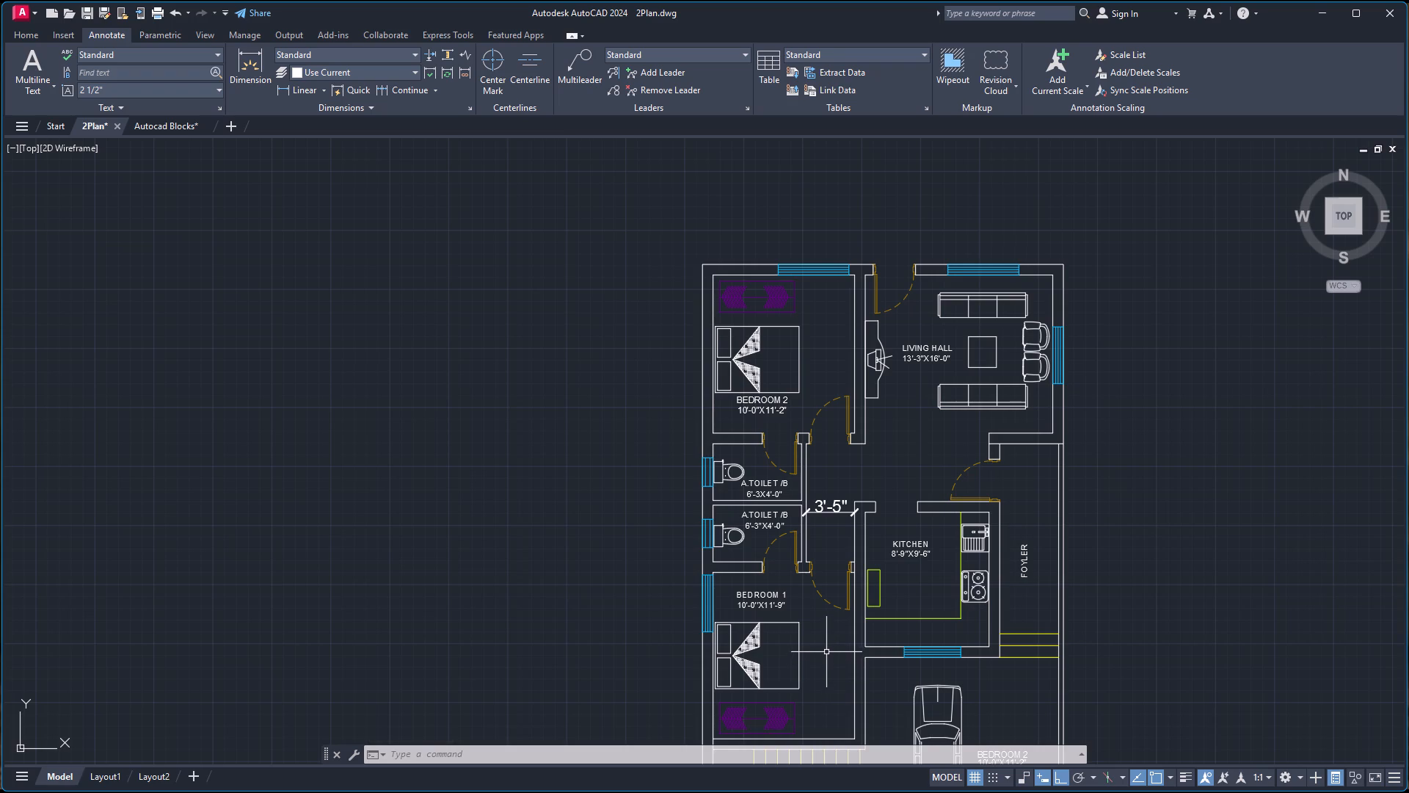
{"action": "left_click", "coordinate": [1022, 559]}
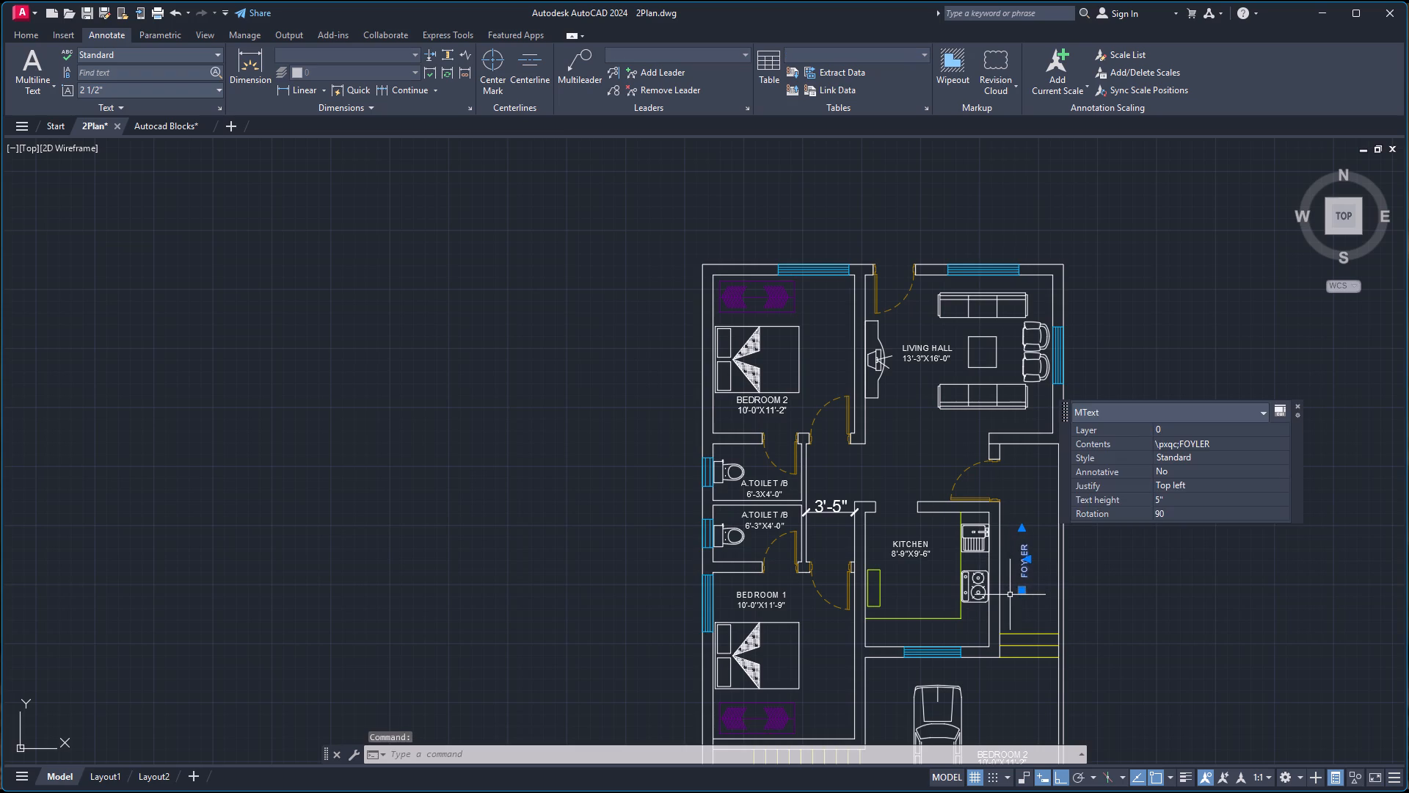
{"action": "key", "text": "ctrl+c"}
{"action": "key", "text": "ctrl+v"}
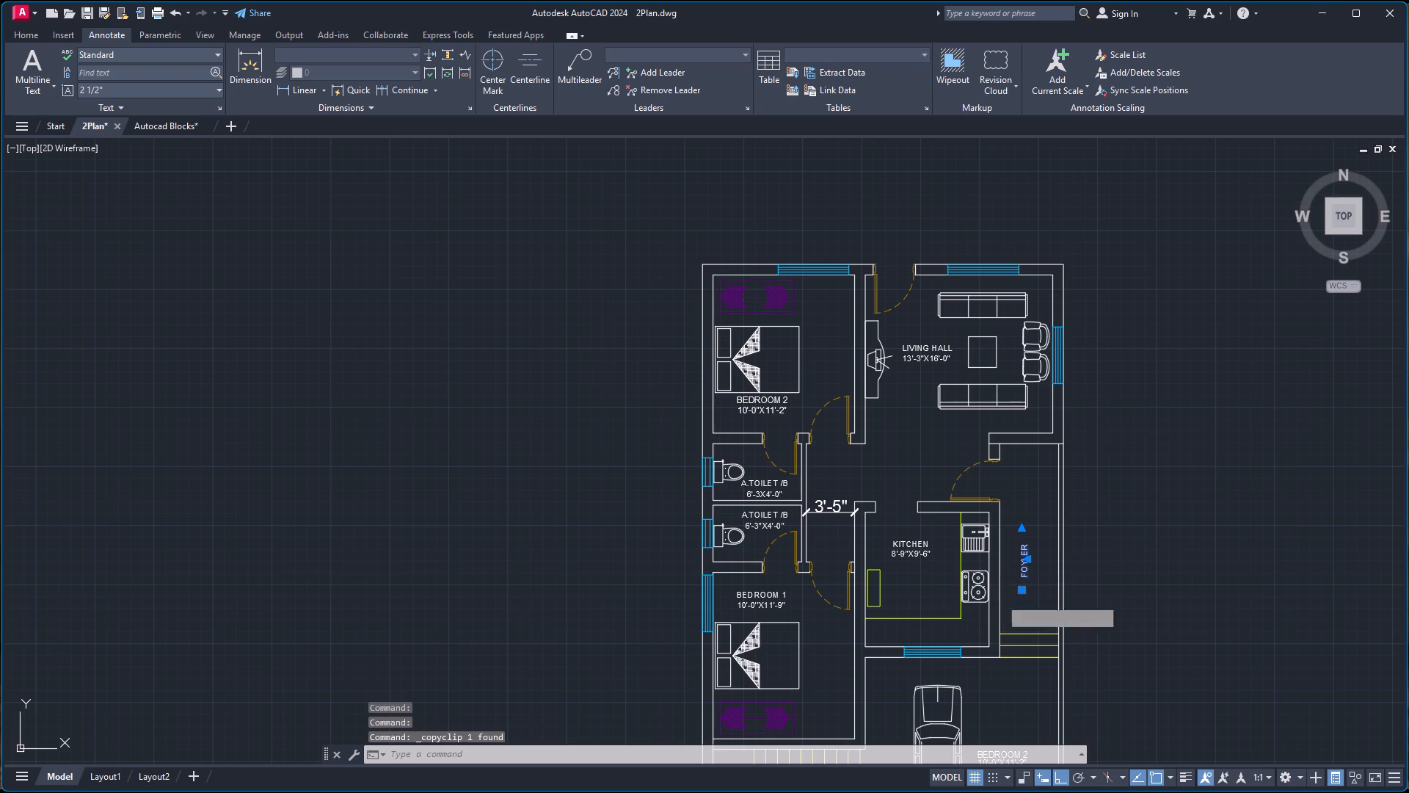
{"action": "scroll", "coordinate": [862, 613], "scroll_direction": "up", "scroll_amount": 3}
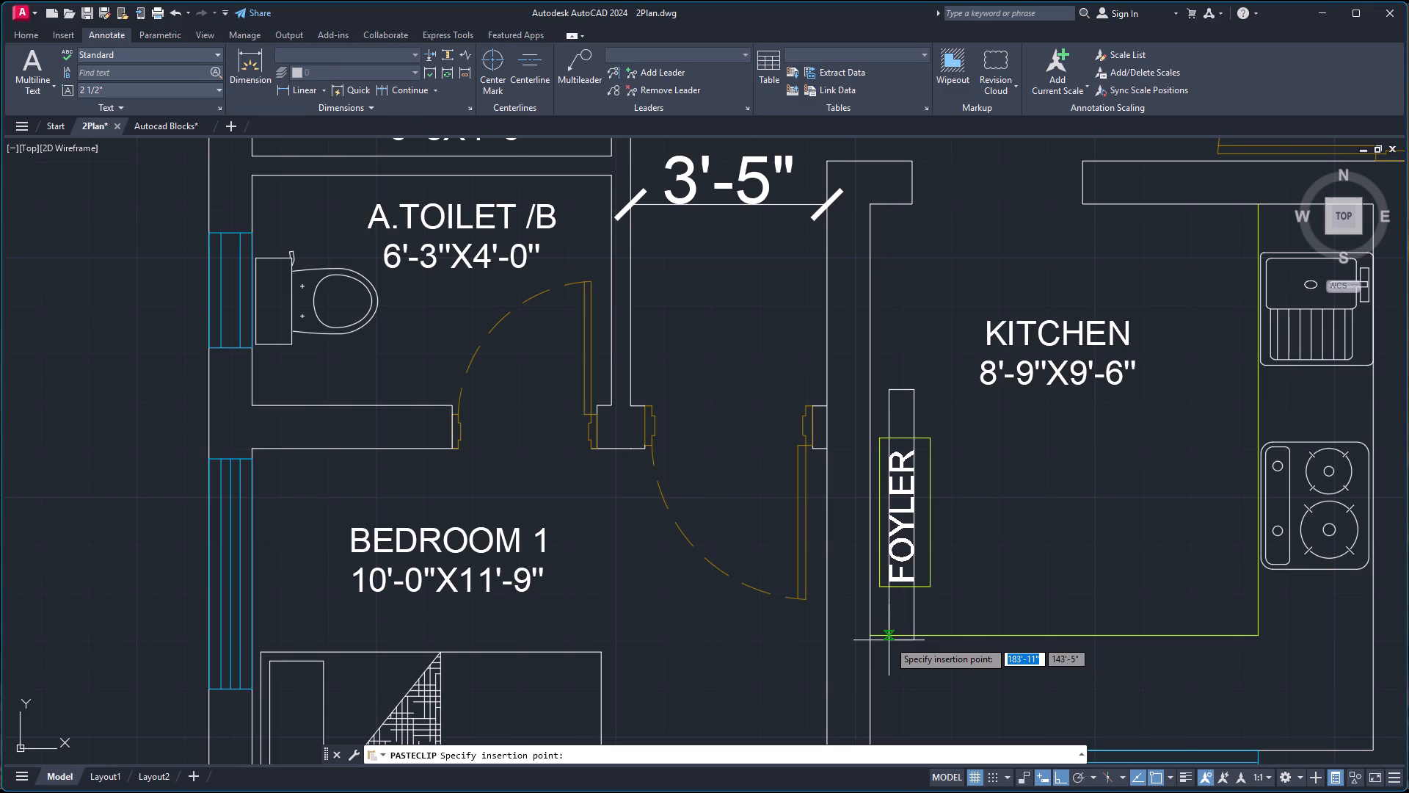
{"action": "left_click", "coordinate": [889, 640]}
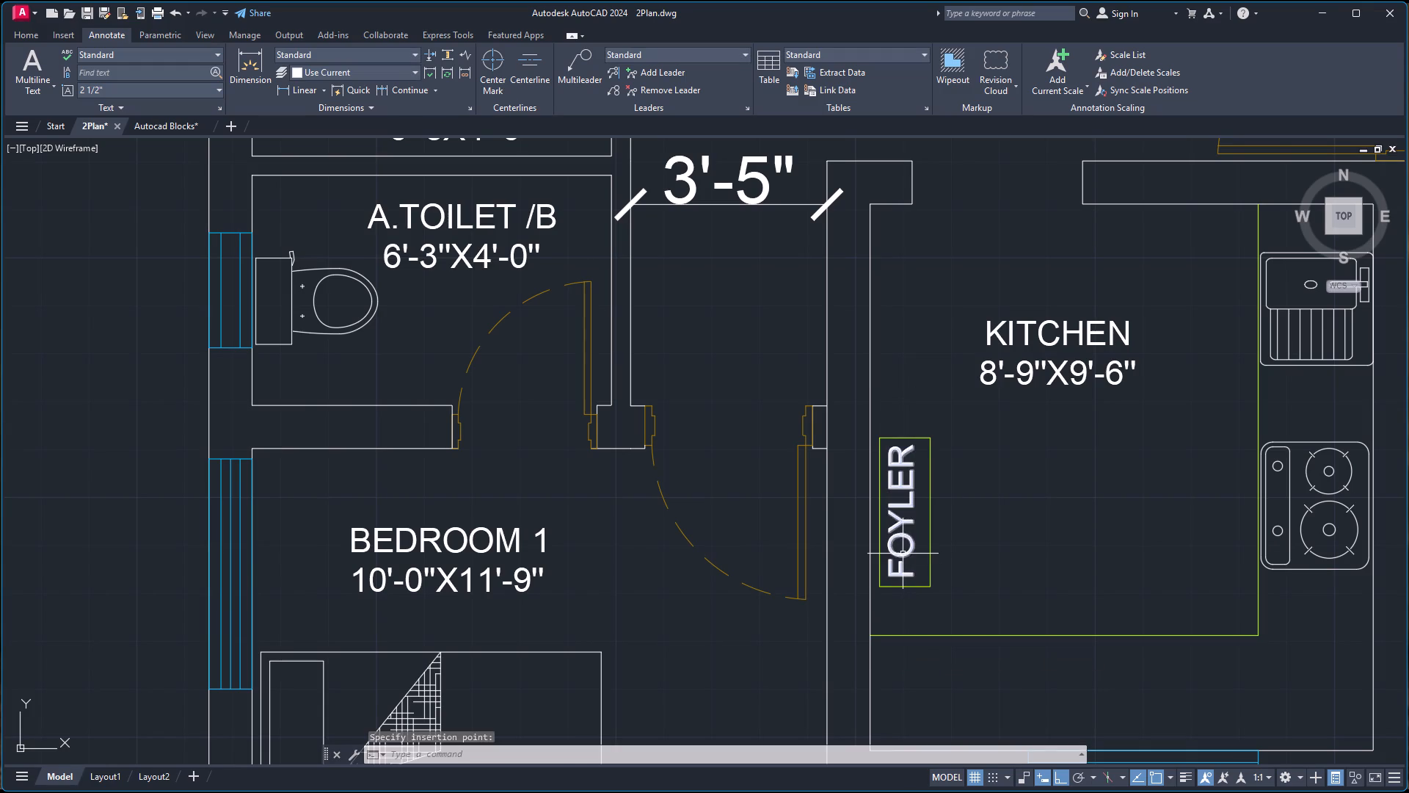
Replace the text of the label copy in the kitchen's green rectangle with FRIDGE.
{"action": "double_click", "coordinate": [903, 554]}
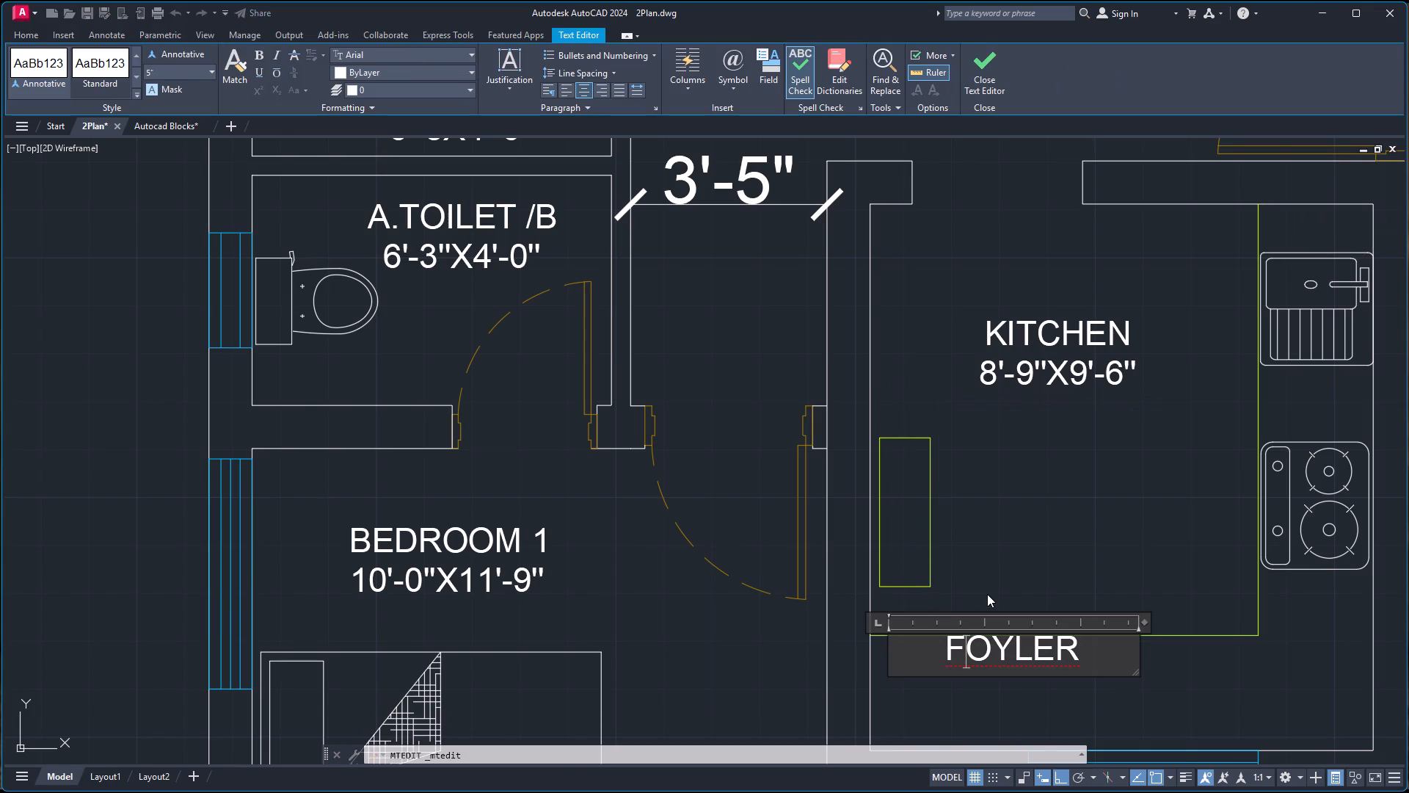
{"action": "key", "text": "ctrl+a"}
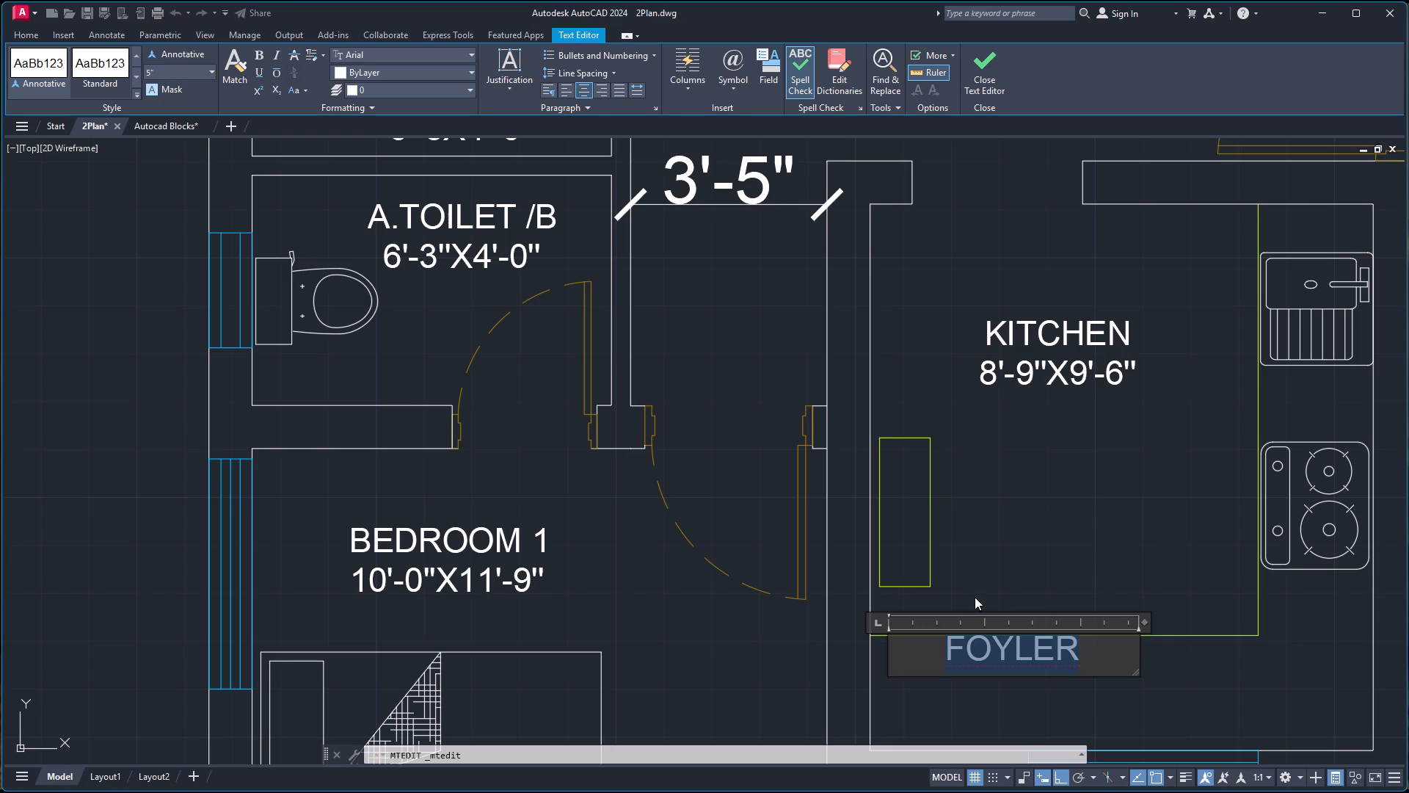
{"action": "type", "text": "FRIDGE"}
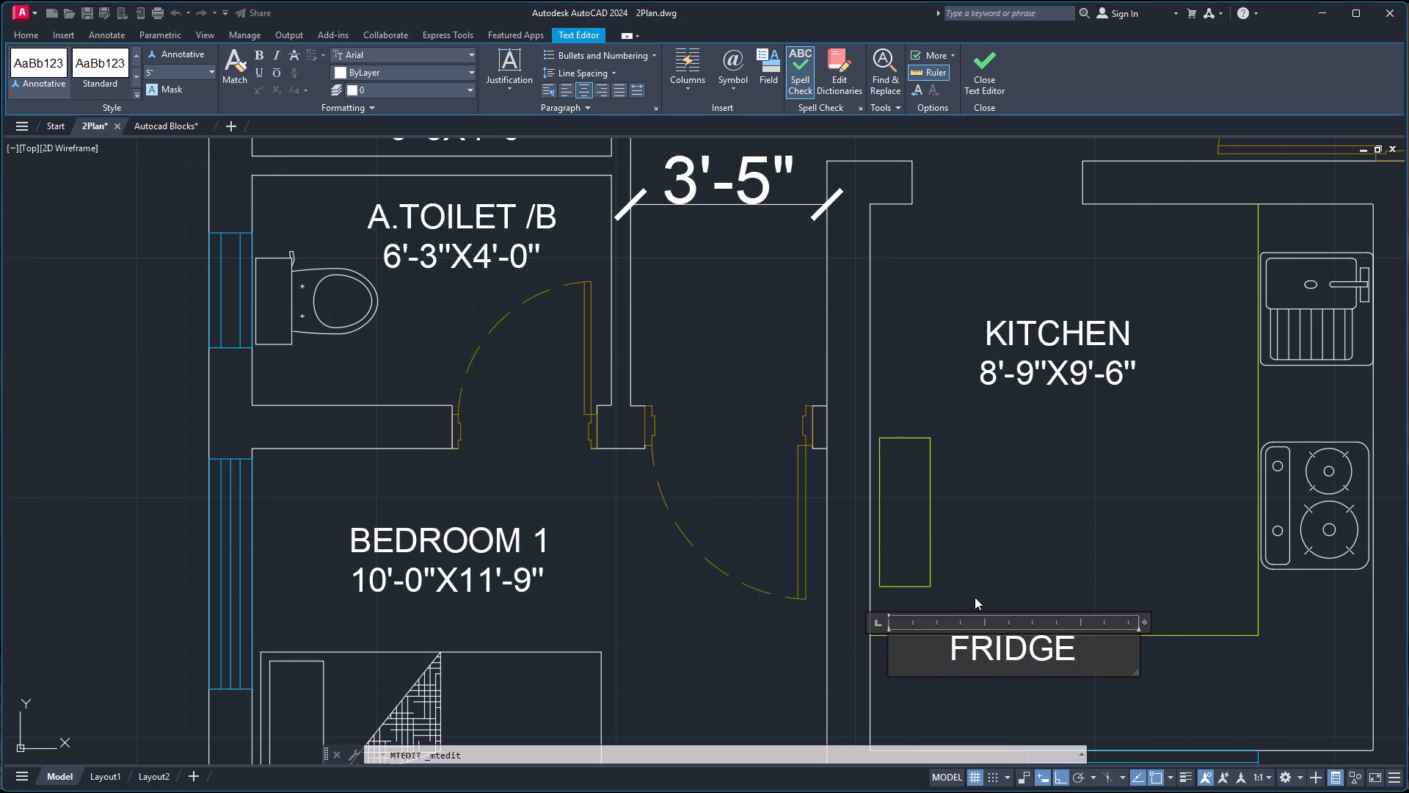
{"action": "left_click", "coordinate": [1096, 554]}
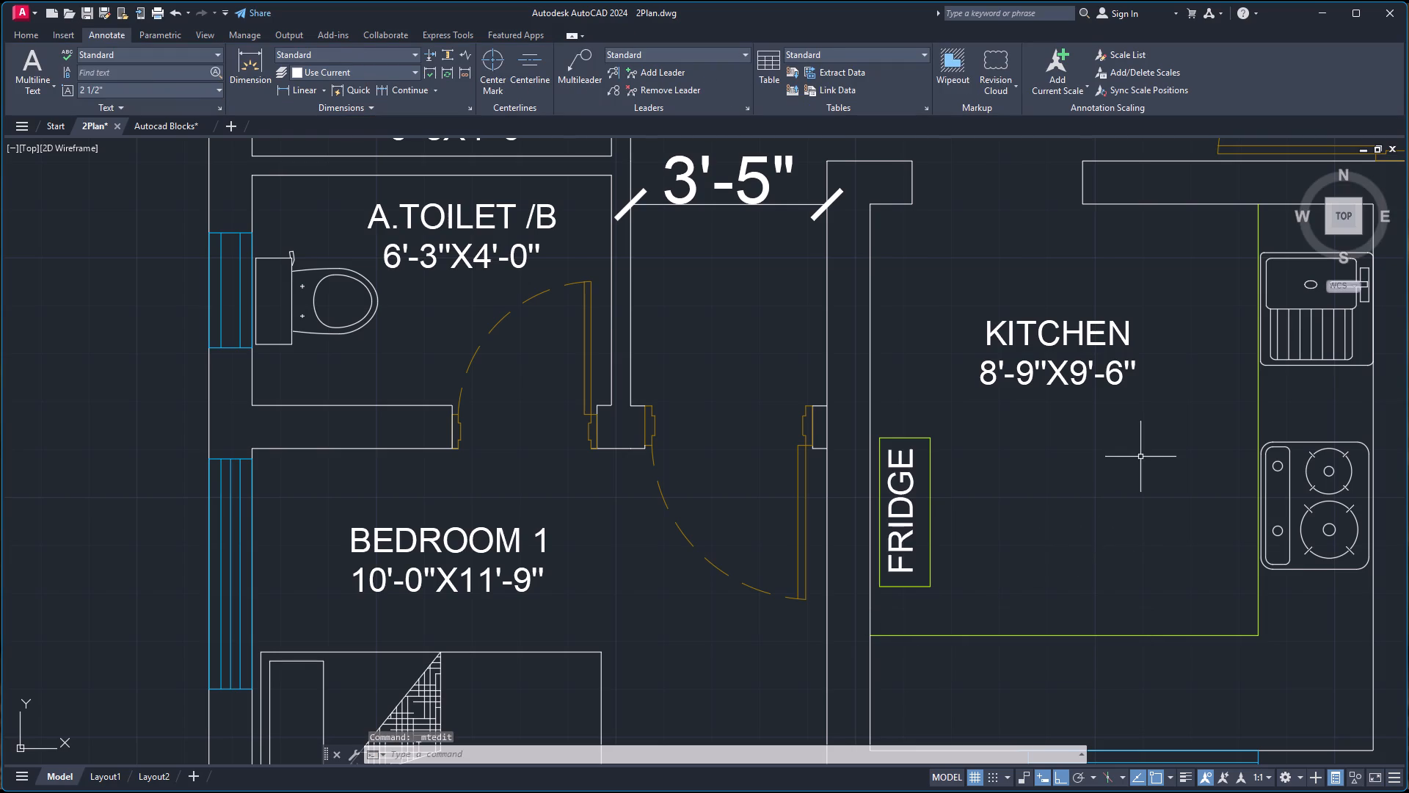
Correct the spelling of the vertical passage label beside the kitchen to FOYER.
{"action": "scroll", "coordinate": [1140, 457], "scroll_direction": "down", "scroll_amount": 3}
{"action": "scroll", "coordinate": [1277, 444], "scroll_direction": "up", "scroll_amount": 2}
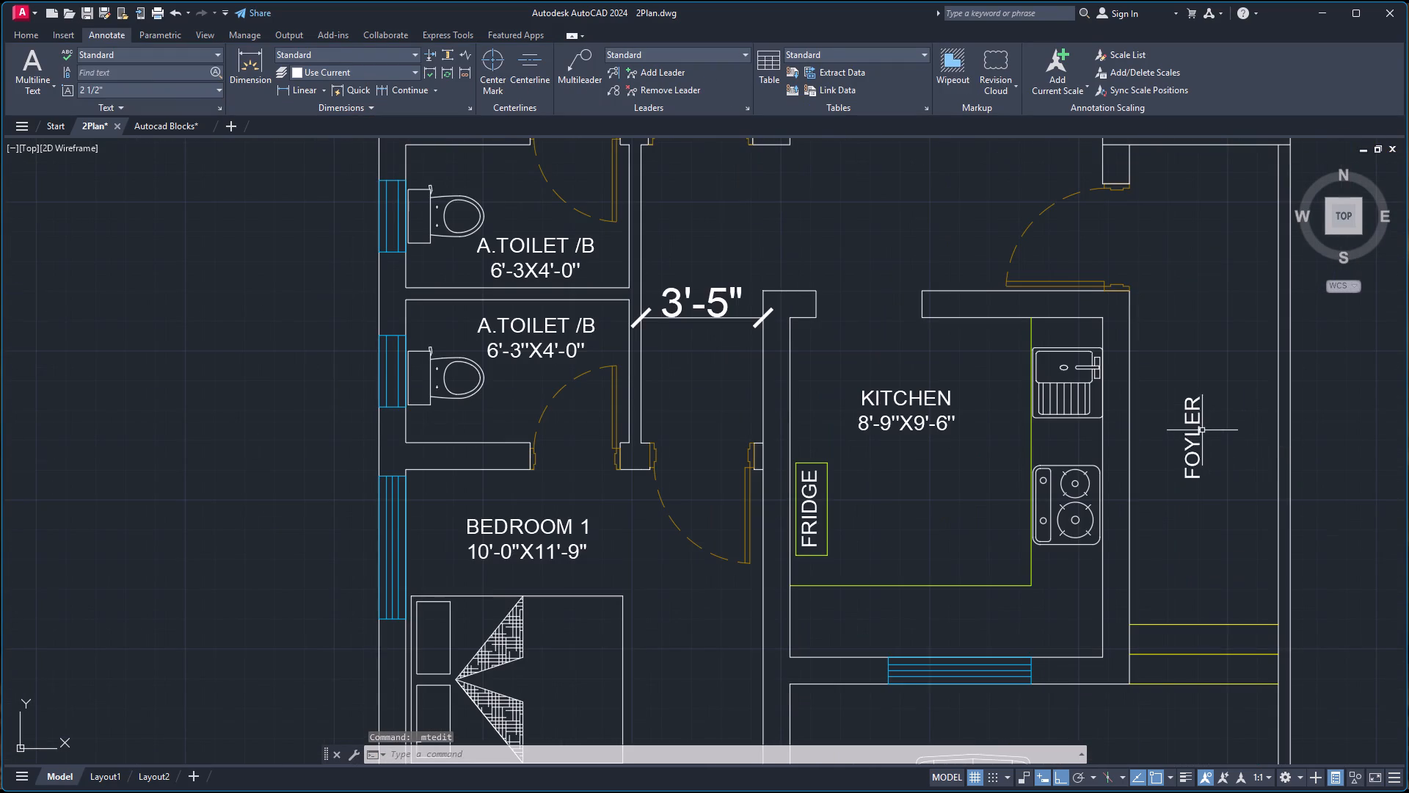
{"action": "left_click", "coordinate": [1201, 430]}
{"action": "double_click", "coordinate": [1187, 438]}
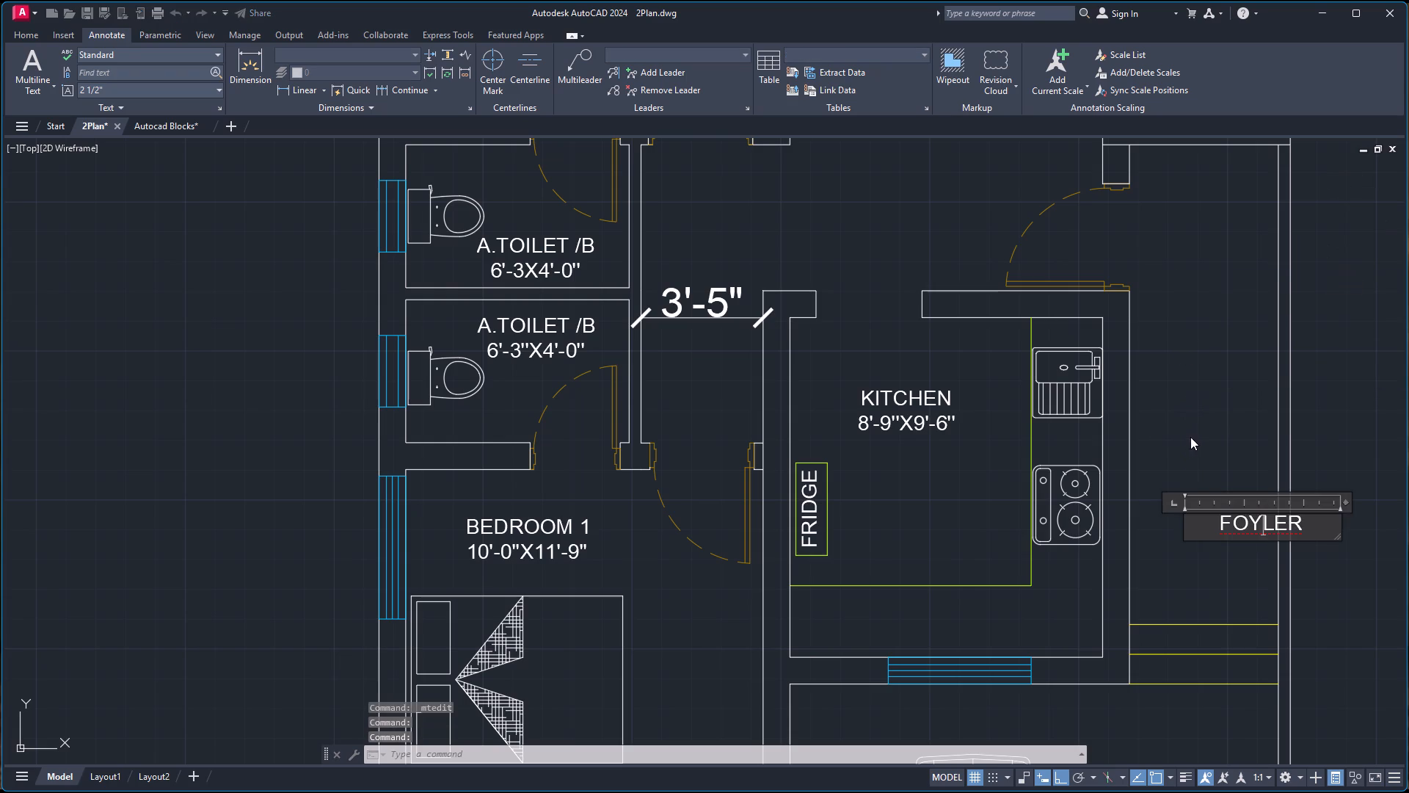
{"action": "left_click", "coordinate": [1271, 518]}
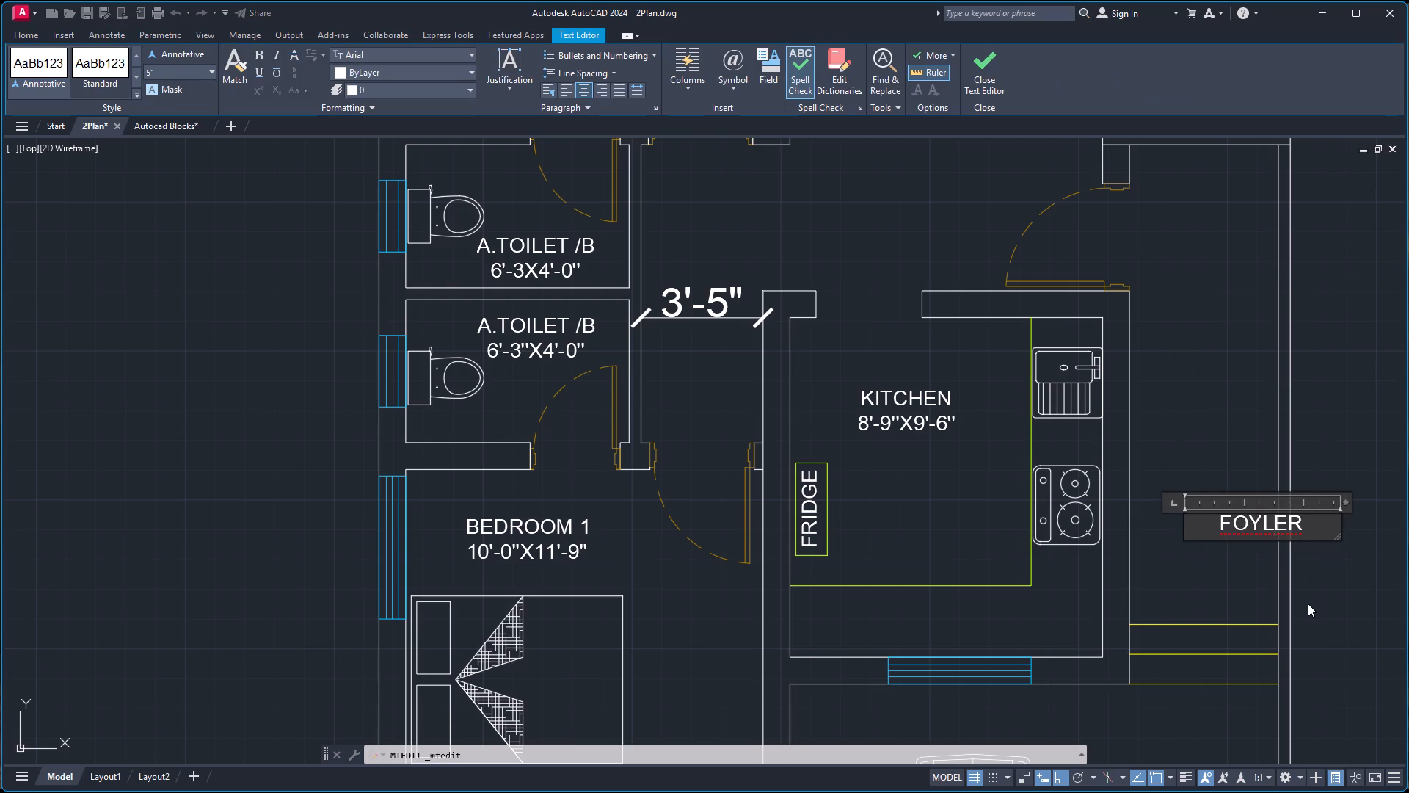
{"action": "key", "text": "BackSpace"}
{"action": "left_click", "coordinate": [1176, 584]}
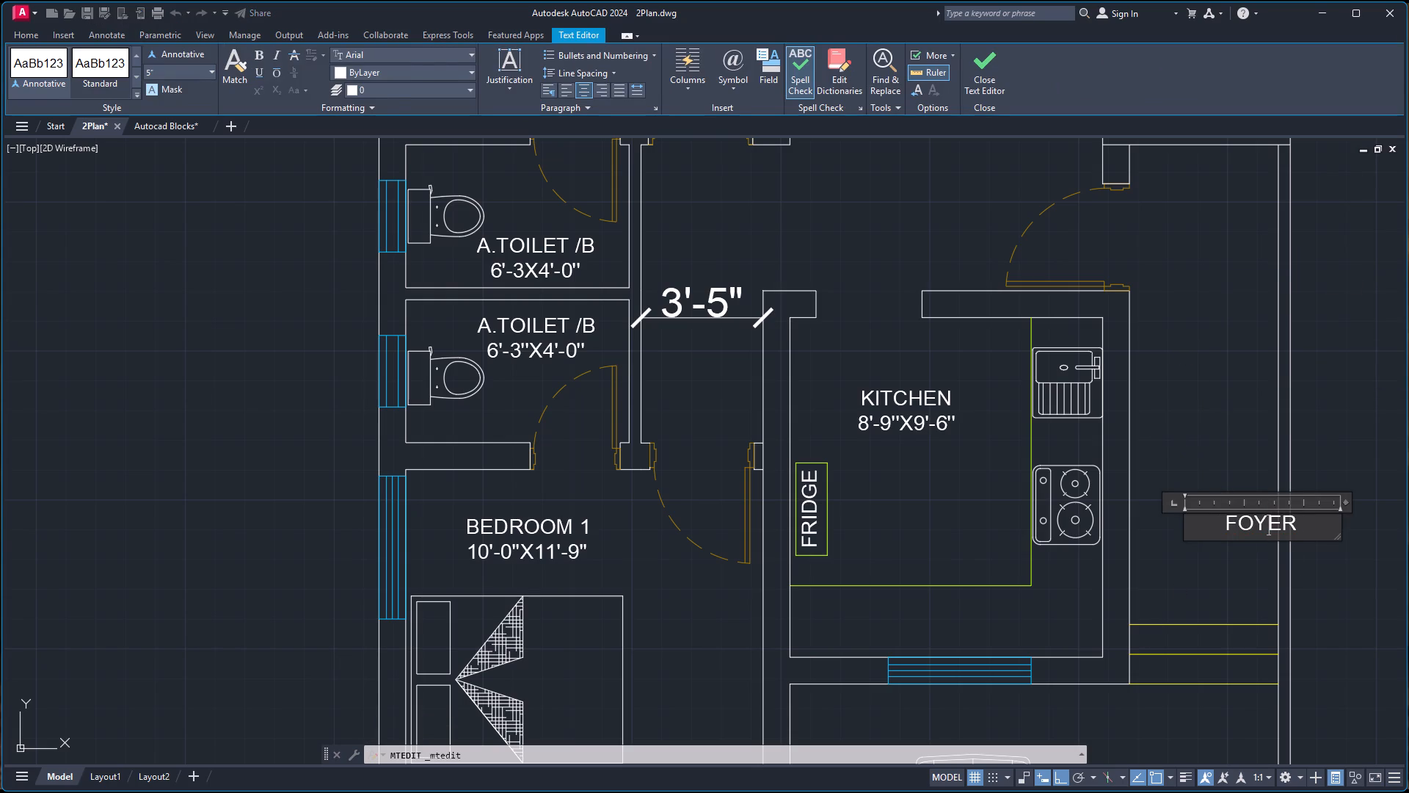
Set the text height of the FOYER label to 7" and close its quick properties.
{"action": "scroll", "coordinate": [1193, 525], "scroll_direction": "down", "scroll_amount": 3}
{"action": "scroll", "coordinate": [1189, 627], "scroll_direction": "up", "scroll_amount": 1}
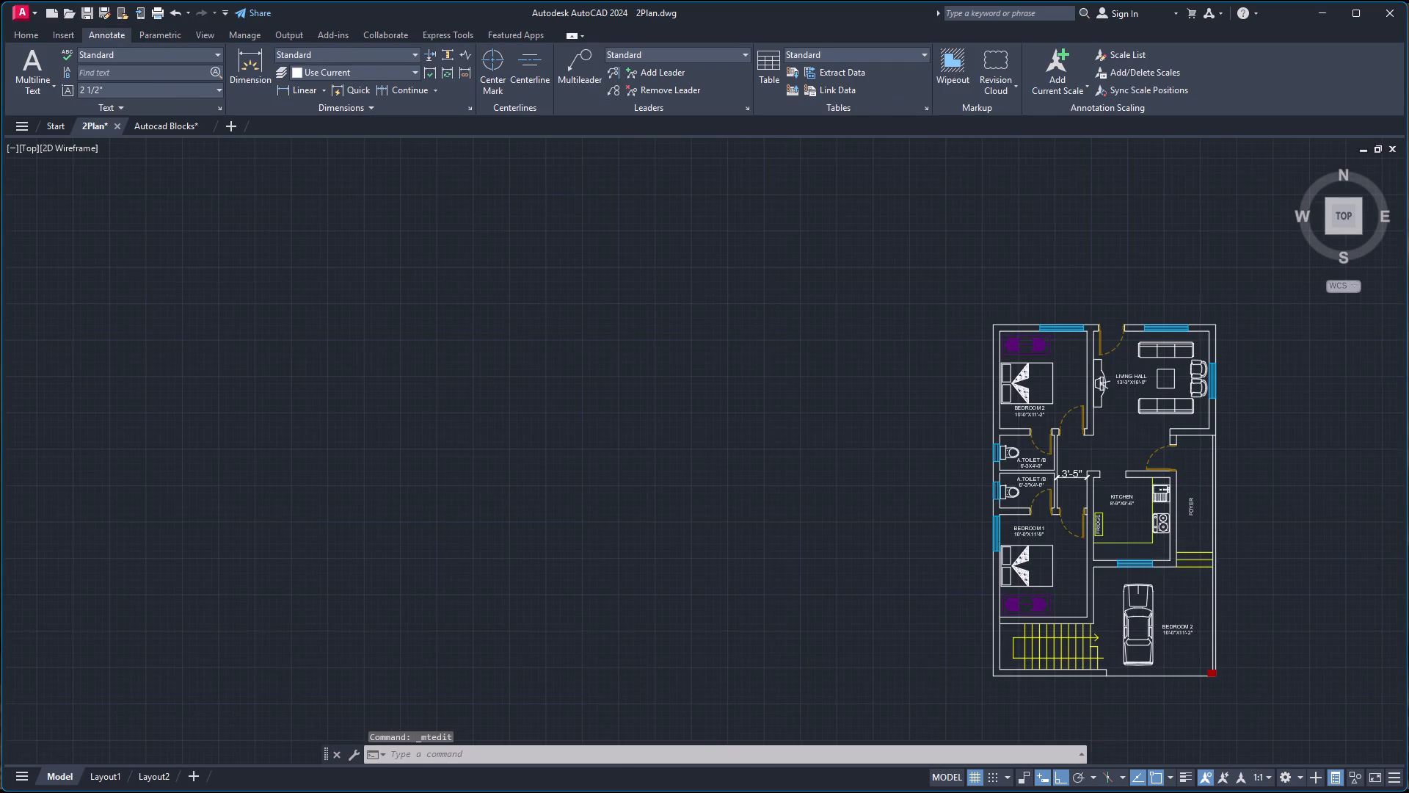
{"action": "scroll", "coordinate": [1189, 628], "scroll_direction": "up", "scroll_amount": 1}
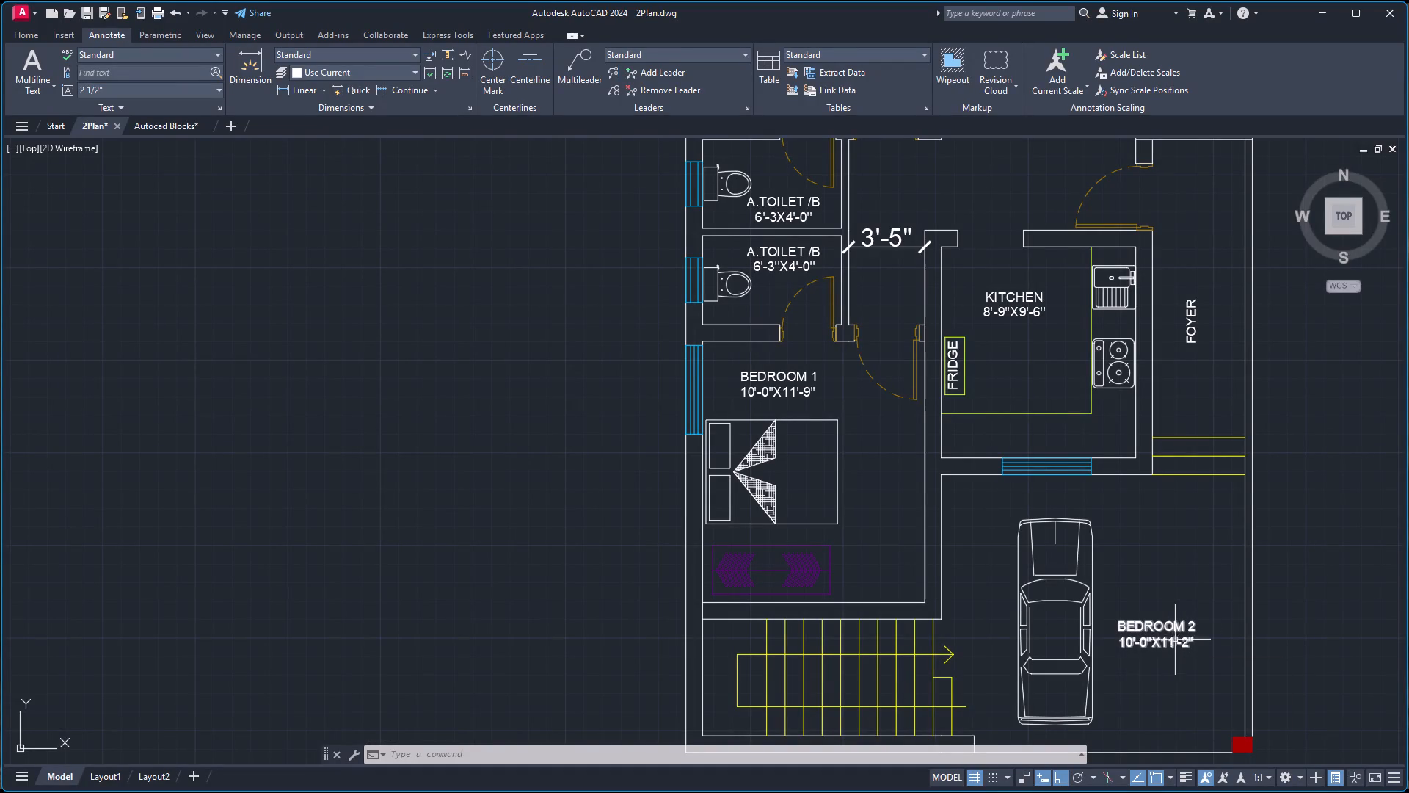
{"action": "left_click", "coordinate": [1191, 316]}
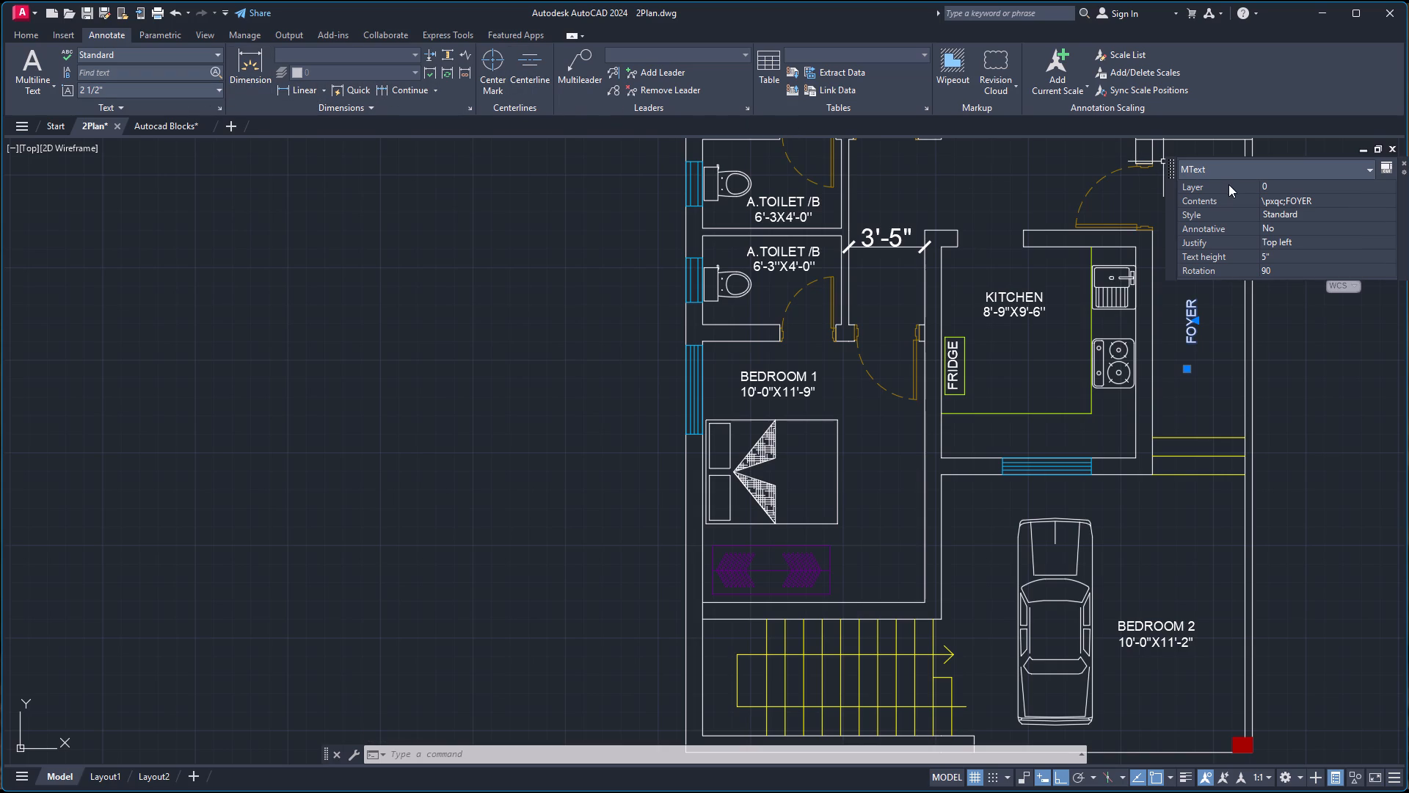
{"action": "left_click", "coordinate": [1267, 253]}
{"action": "left_click", "coordinate": [1267, 253]}
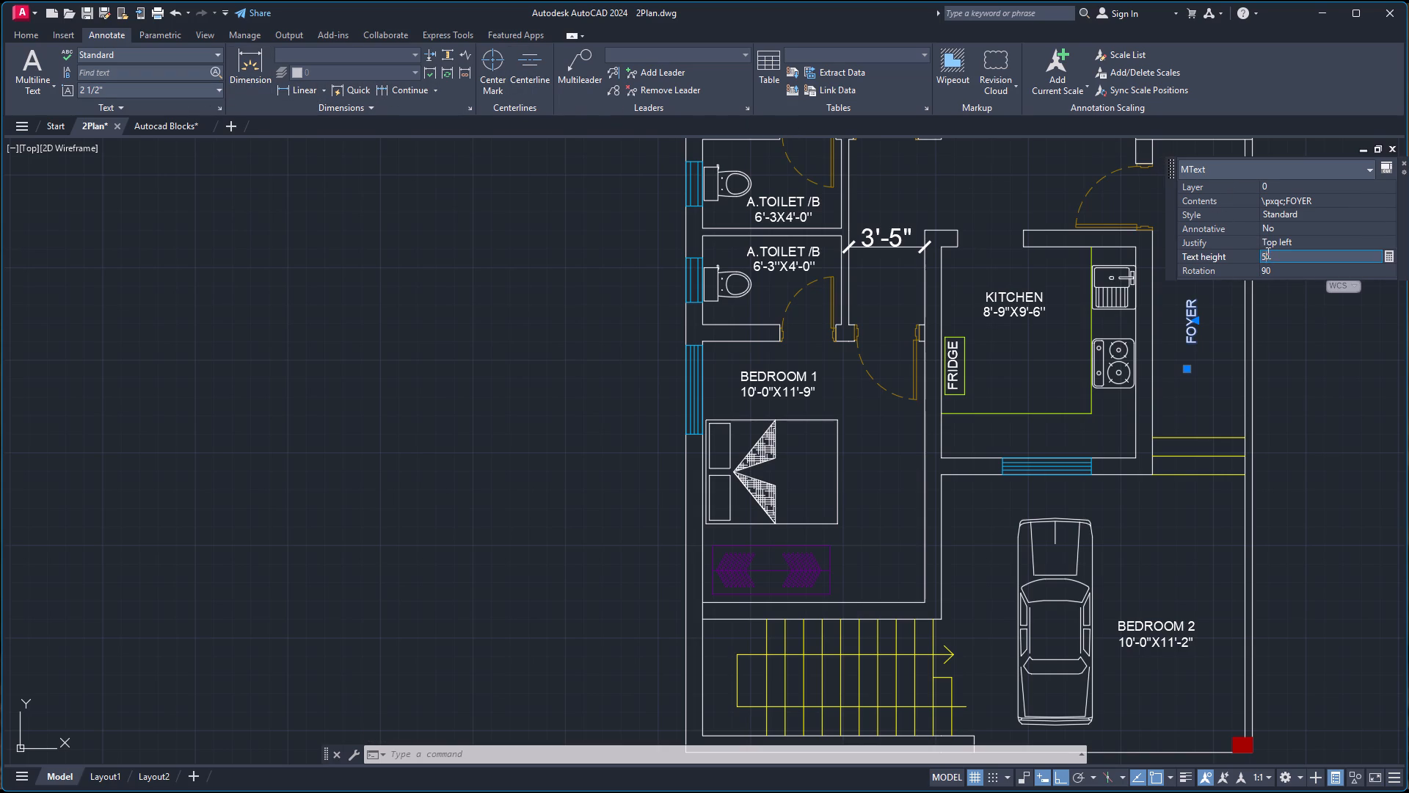
{"action": "key", "text": "BackSpace"}
{"action": "key", "text": "7"}
{"action": "key", "text": "Return"}
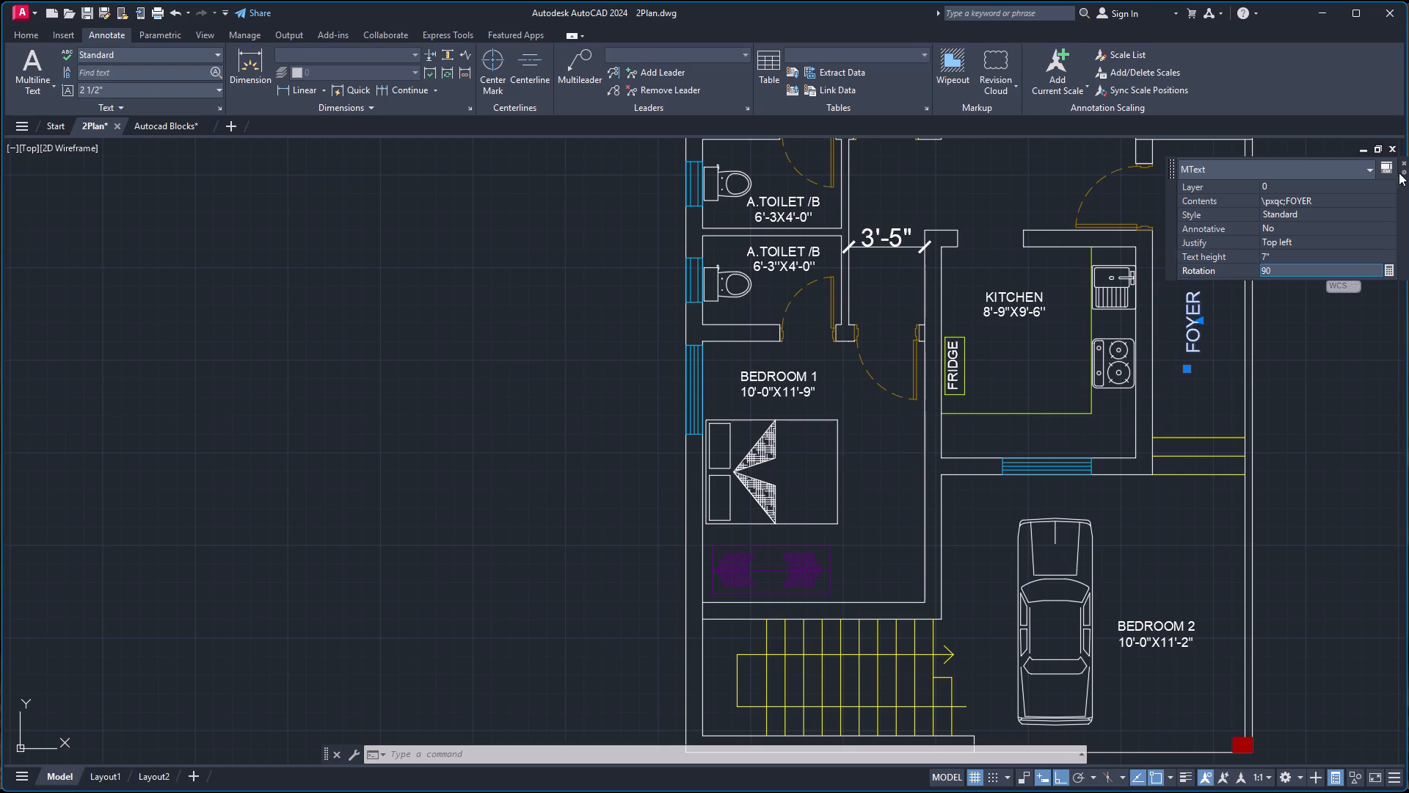
{"action": "left_click", "coordinate": [1402, 162]}
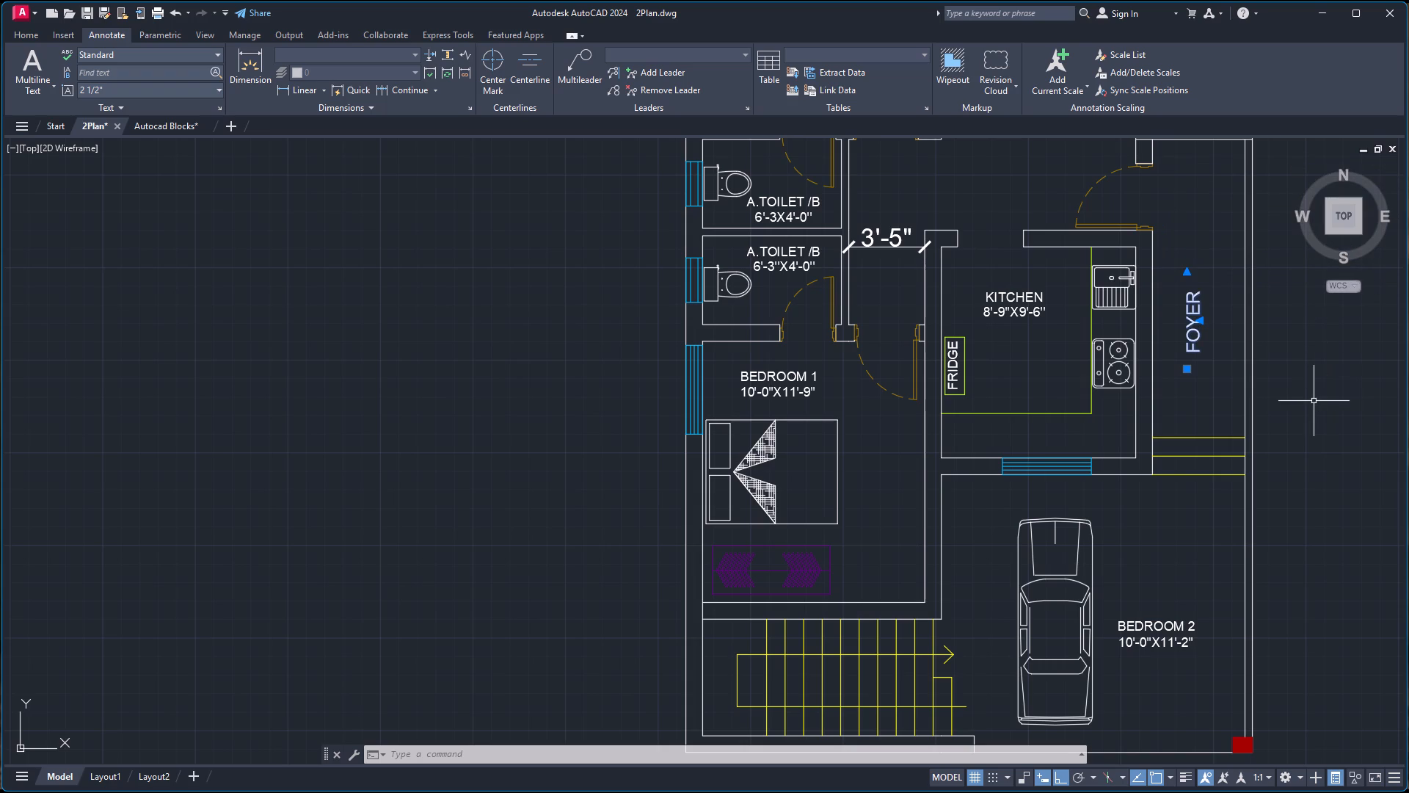
Replace the whole text of the copied BEDROOM 2 label beside the car with PARKING.
{"action": "key", "text": "Escape"}
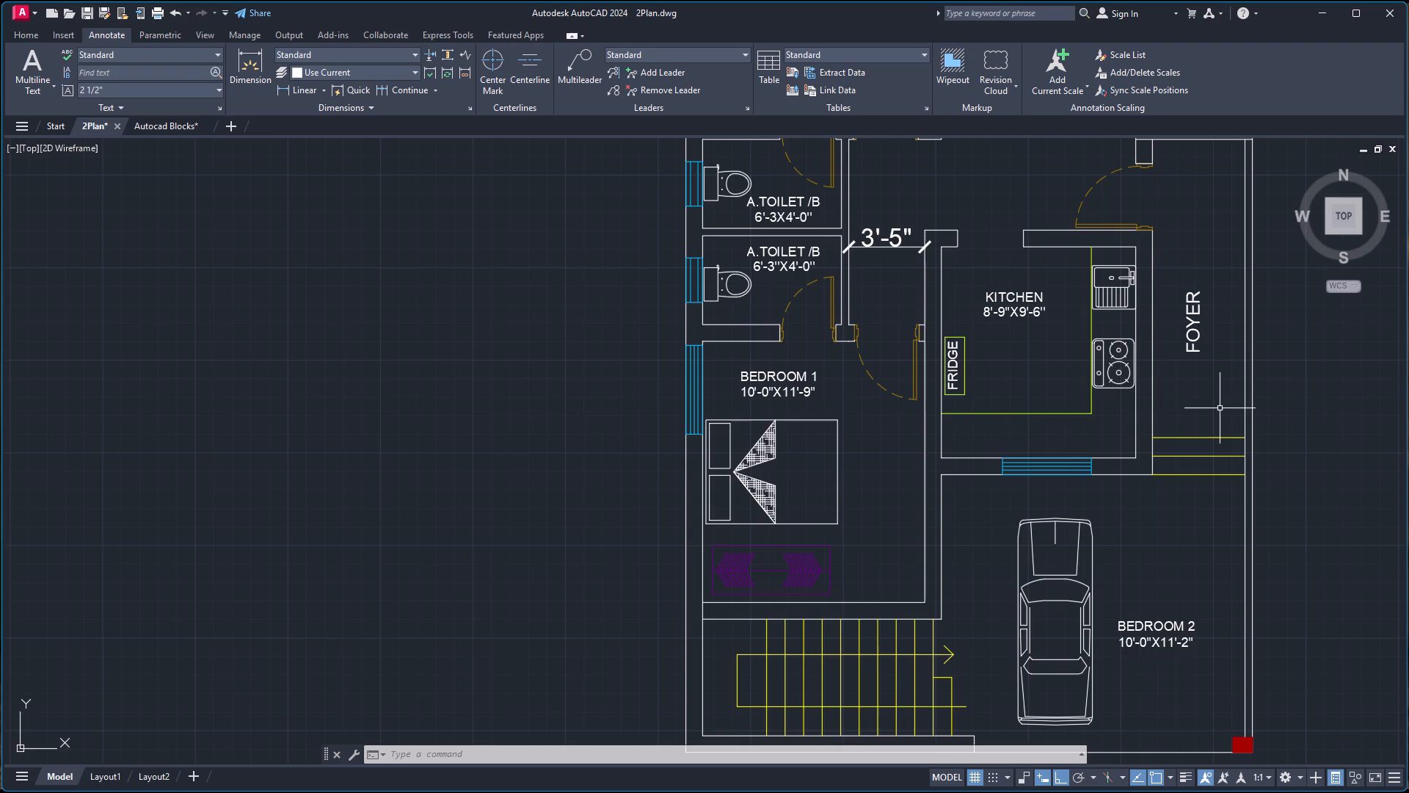
{"action": "scroll", "coordinate": [1101, 404], "scroll_direction": "down", "scroll_amount": 2}
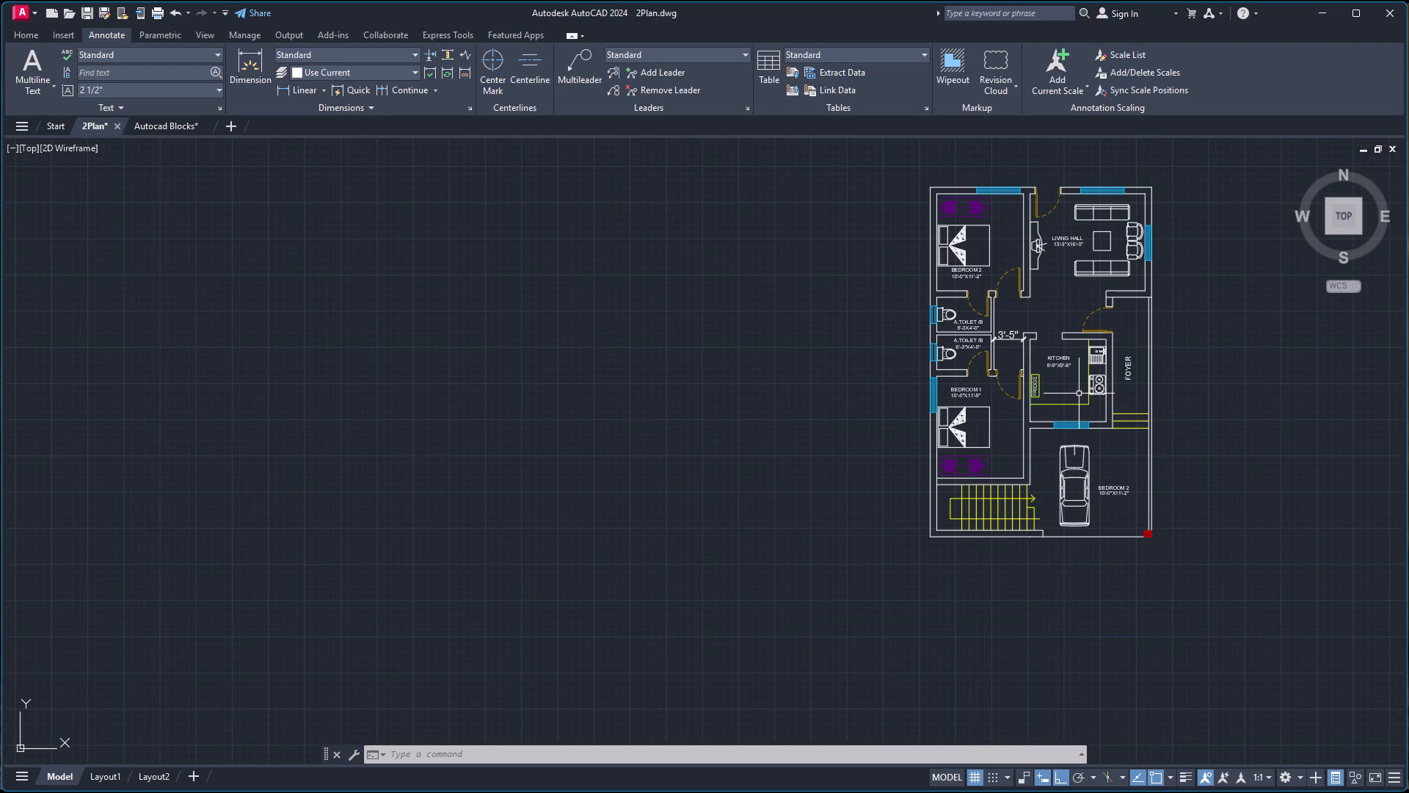
{"action": "scroll", "coordinate": [1156, 327], "scroll_direction": "up", "scroll_amount": 1}
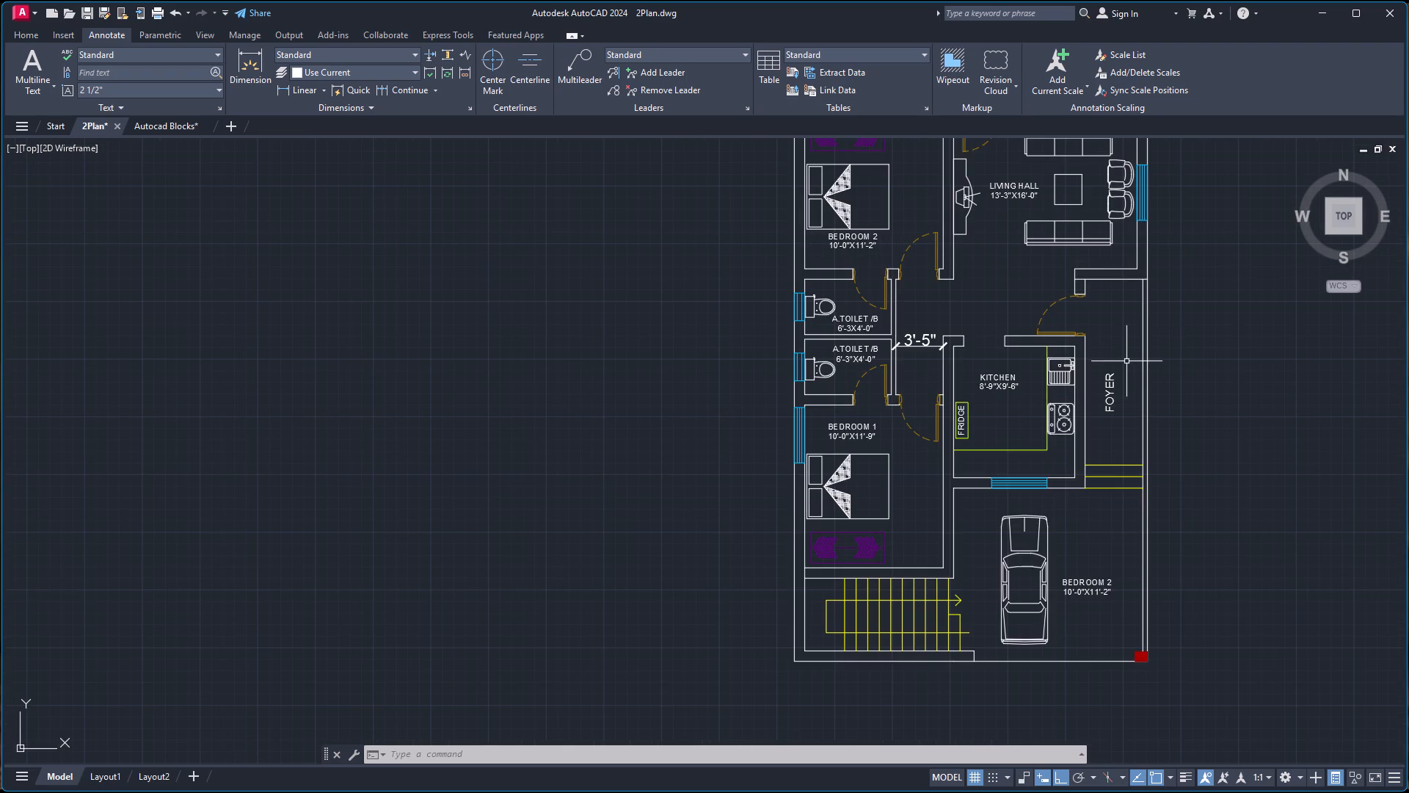
{"action": "double_click", "coordinate": [1098, 586]}
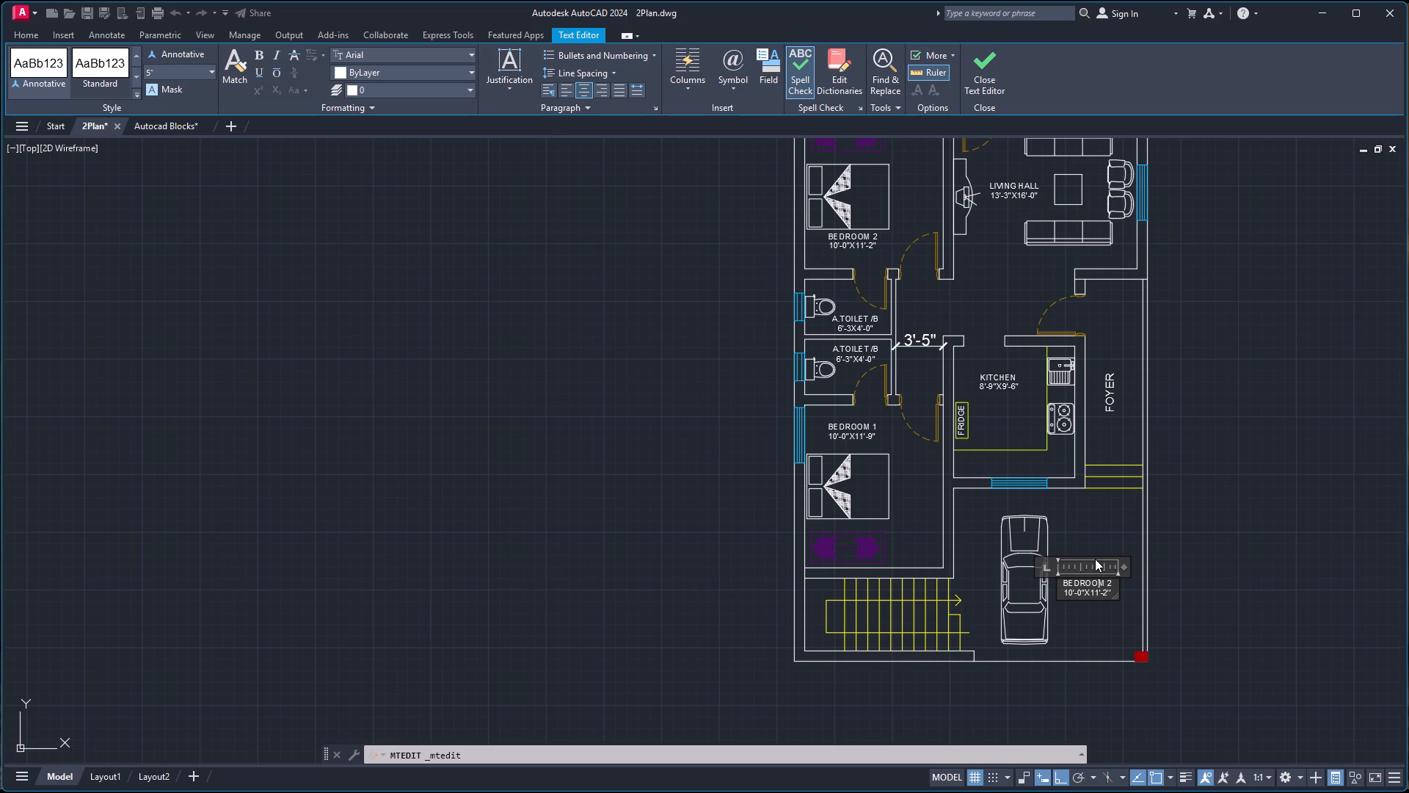
{"action": "type", "text": "PAR"}
{"action": "type", "text": "KING"}
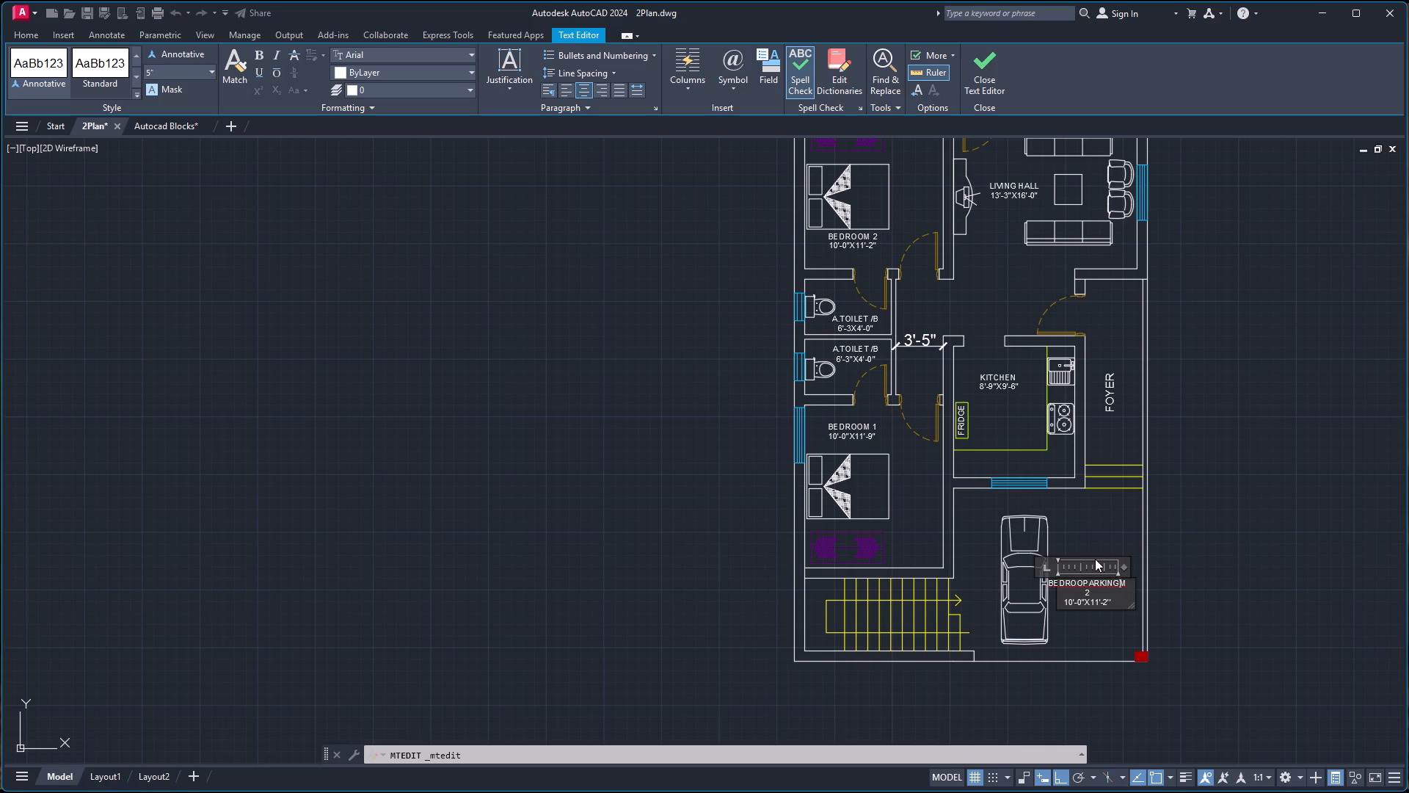
{"action": "key", "text": "BackSpace"}
{"action": "key", "text": "BackSpace"}
{"action": "key", "text": "BackSpace"}
{"action": "key", "text": "BackSpace"}
{"action": "key", "text": "BackSpace"}
{"action": "key", "text": "BackSpace"}
{"action": "key", "text": "BackSpace"}
{"action": "key", "text": "BackSpace"}
{"action": "key", "text": "BackSpace"}
{"action": "key", "text": "BackSpace"}
{"action": "key", "text": "BackSpace"}
{"action": "key", "text": "BackSpace"}
{"action": "key", "text": "ctrl+a"}
{"action": "type", "text": "PARKING"}
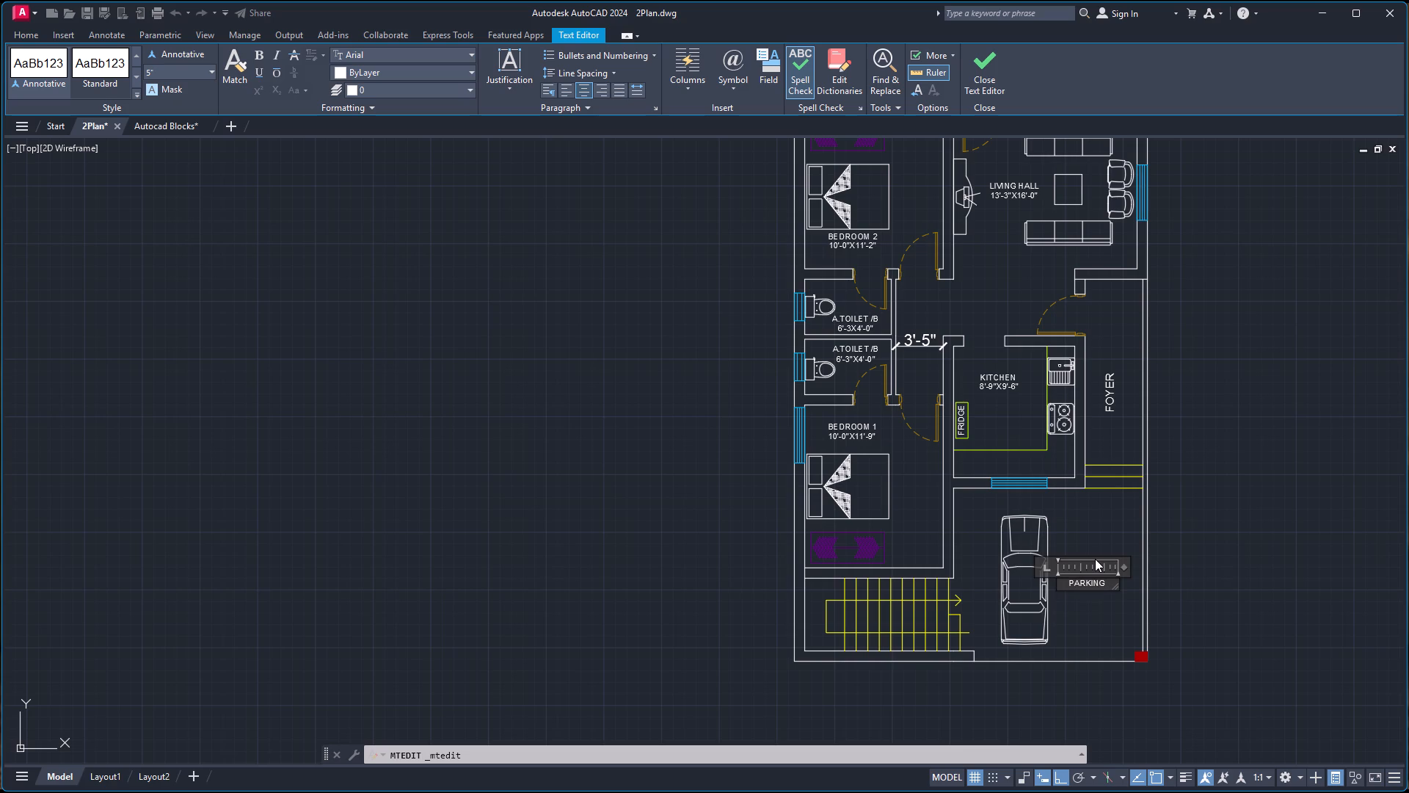
{"action": "key", "text": "Return"}
{"action": "key", "text": "BackSpace"}
{"action": "key", "text": "BackSpace"}
{"action": "key", "text": "BackSpace"}
{"action": "key", "text": "g"}
Add the size 13'-8''X12'-6'' on a second line of the PARKING label.
{"action": "key", "text": "Return"}
{"action": "type", "text": "13"}
{"action": "type", "text": "'-"}
{"action": "key", "text": "8"}
{"action": "type", "text": "''"}
{"action": "type", "text": "12'-"}
{"action": "key", "text": "6"}
{"action": "type", "text": "''"}
{"action": "left_click", "coordinate": [1363, 545]}
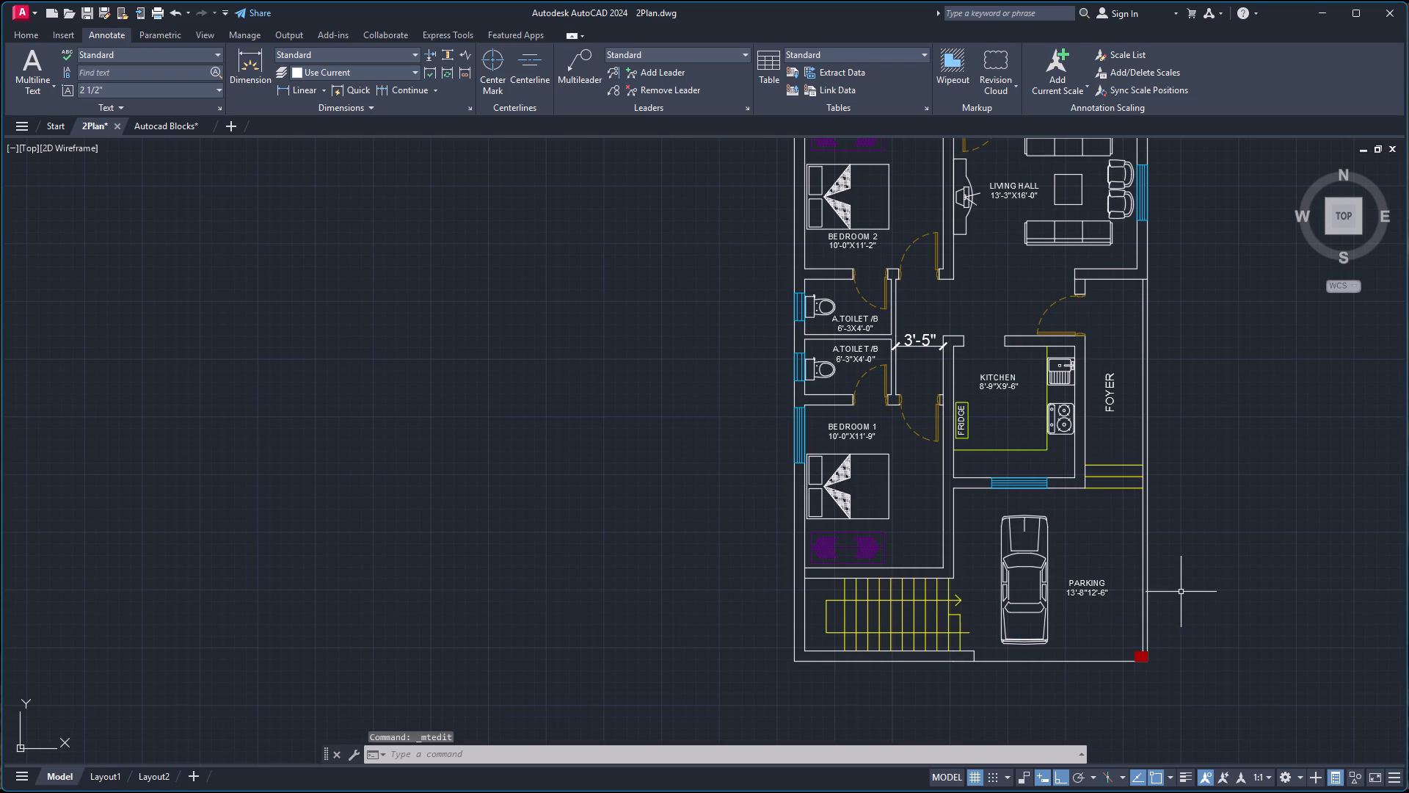
{"action": "double_click", "coordinate": [1099, 594]}
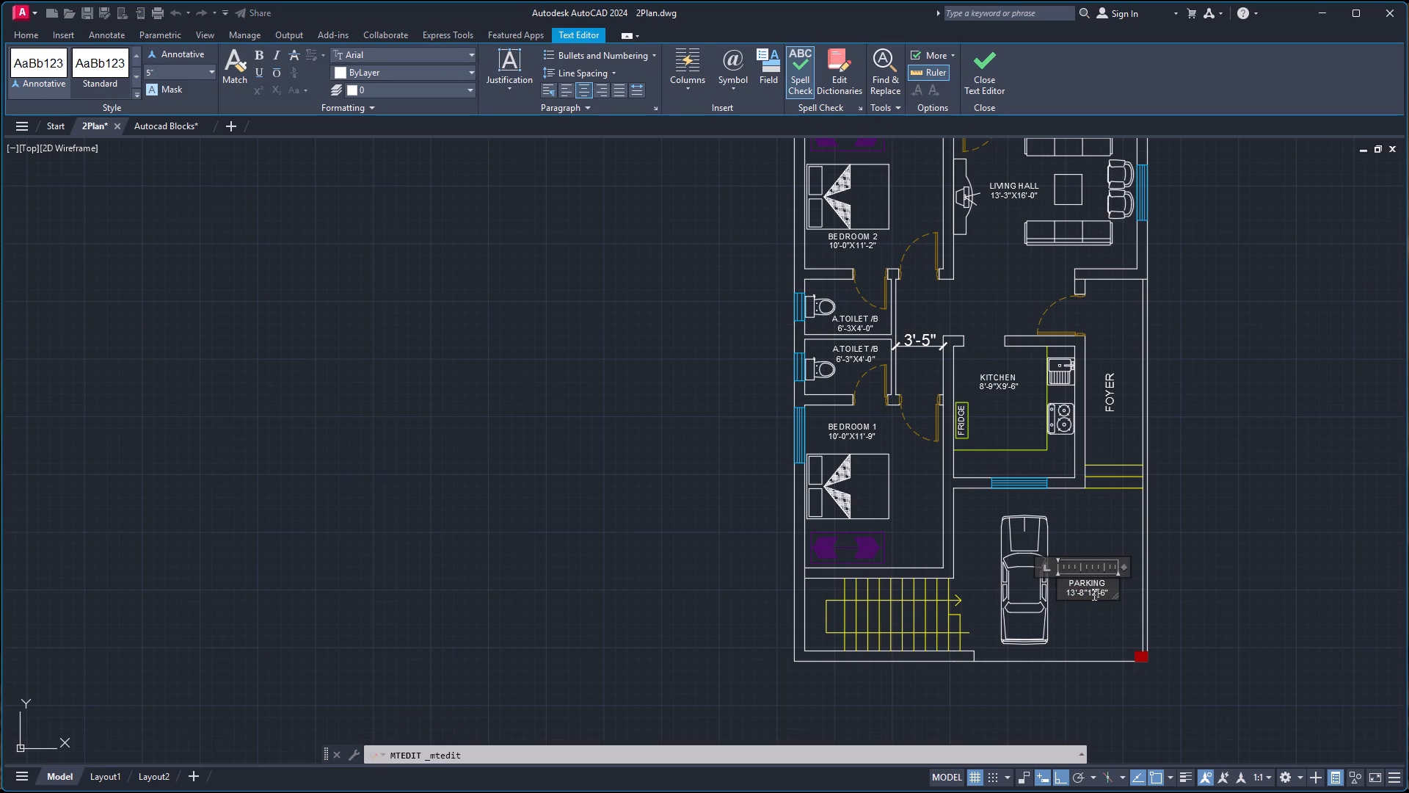
{"action": "left_click", "coordinate": [1089, 596]}
{"action": "key", "text": "x"}
{"action": "left_click", "coordinate": [1268, 564]}
{"action": "scroll", "coordinate": [1243, 594], "scroll_direction": "up", "scroll_amount": 3}
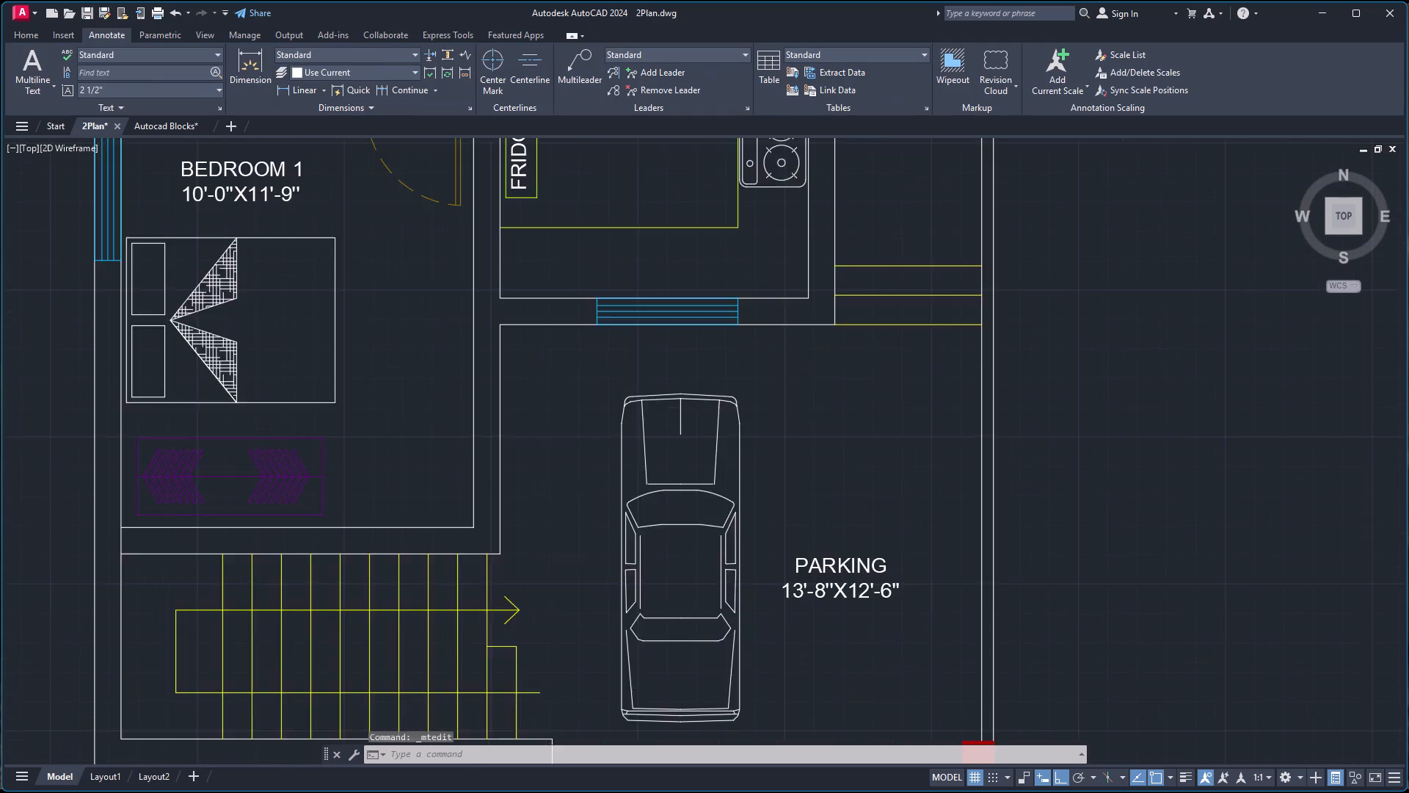
Place the single-line text D in the living hall's exterior door opening, about 11 1/2" high with 0 rotation.
{"action": "scroll", "coordinate": [1112, 611], "scroll_direction": "down", "scroll_amount": 4}
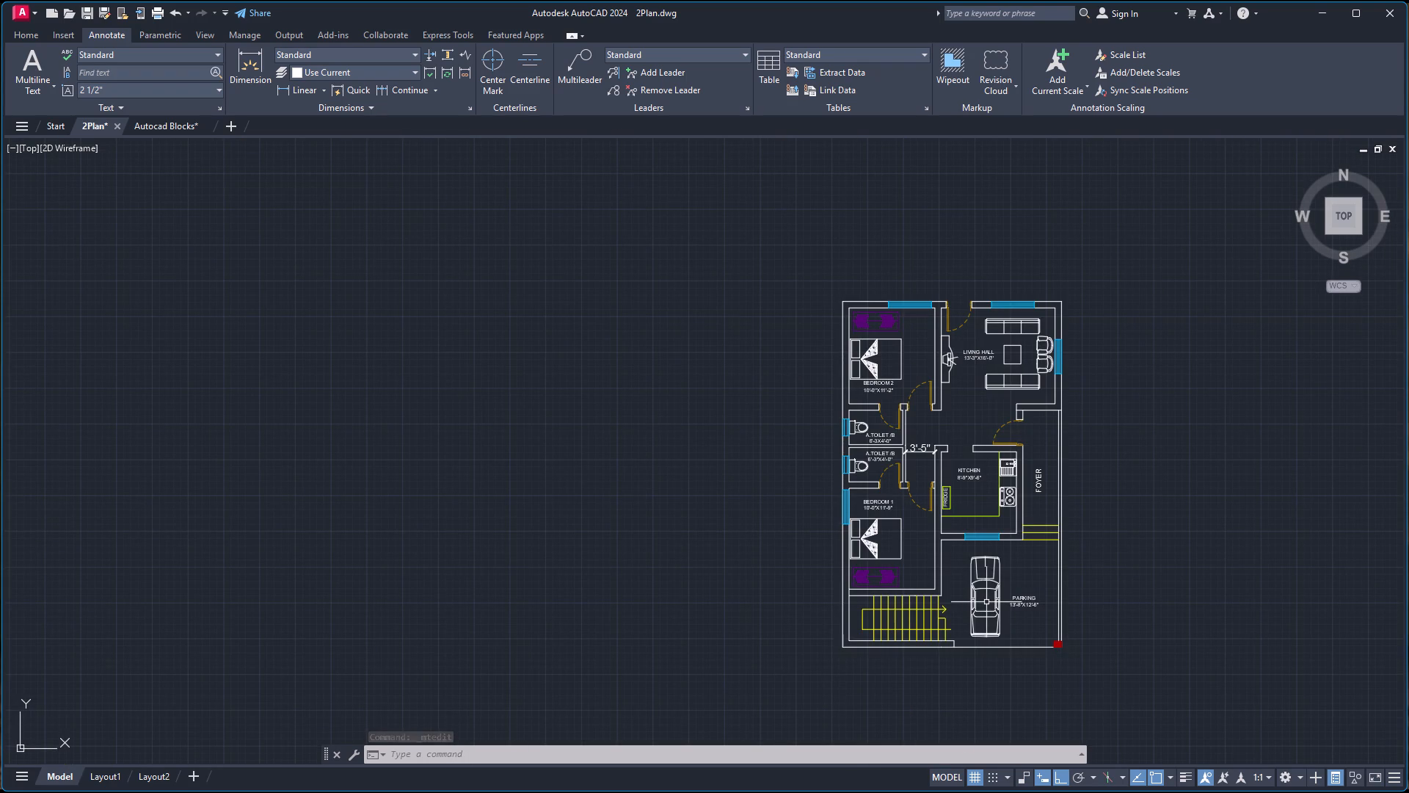
{"action": "scroll", "coordinate": [986, 477], "scroll_direction": "up", "scroll_amount": 1}
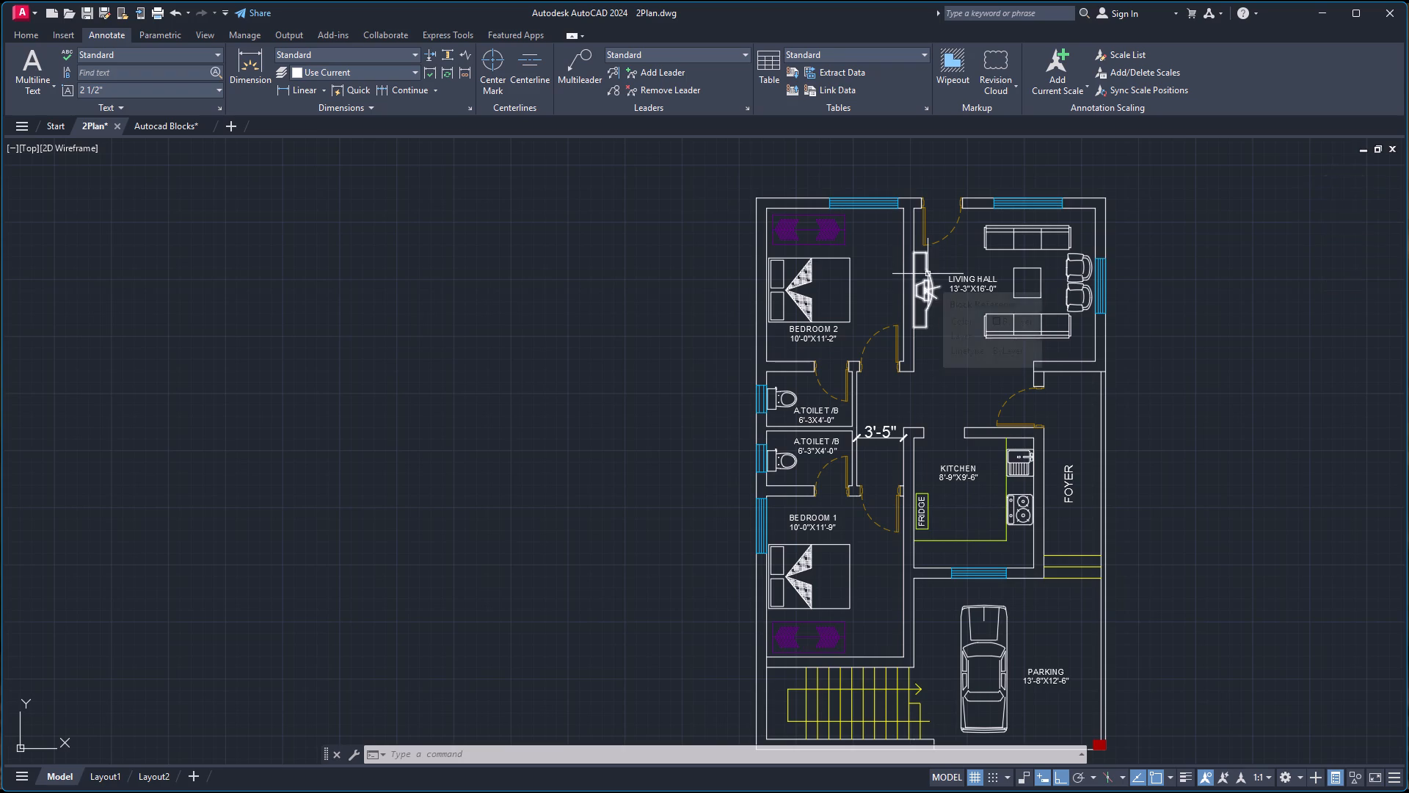
{"action": "left_click", "coordinate": [29, 87]}
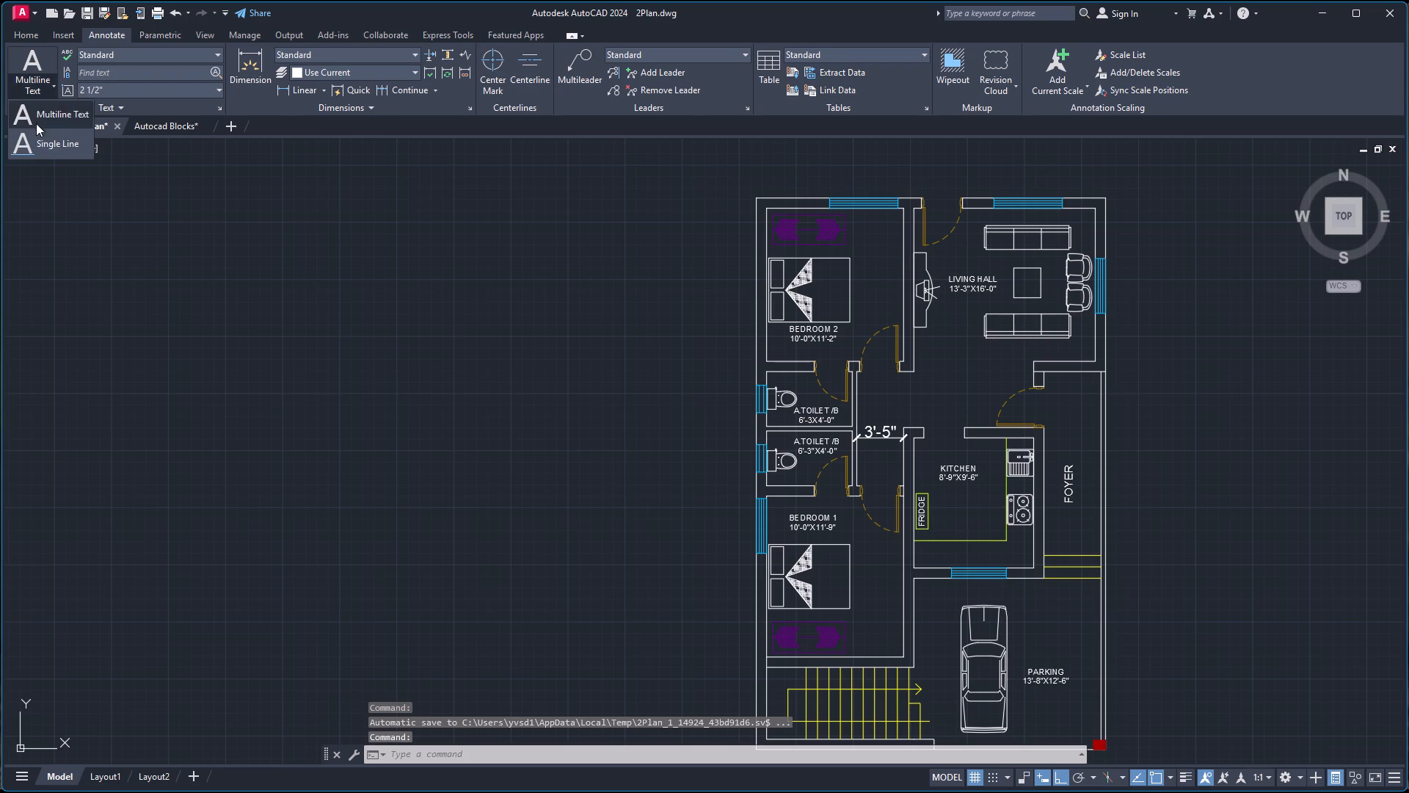
{"action": "left_click", "coordinate": [38, 145]}
{"action": "scroll", "coordinate": [873, 205], "scroll_direction": "up", "scroll_amount": 1}
{"action": "scroll", "coordinate": [956, 200], "scroll_direction": "up", "scroll_amount": 1}
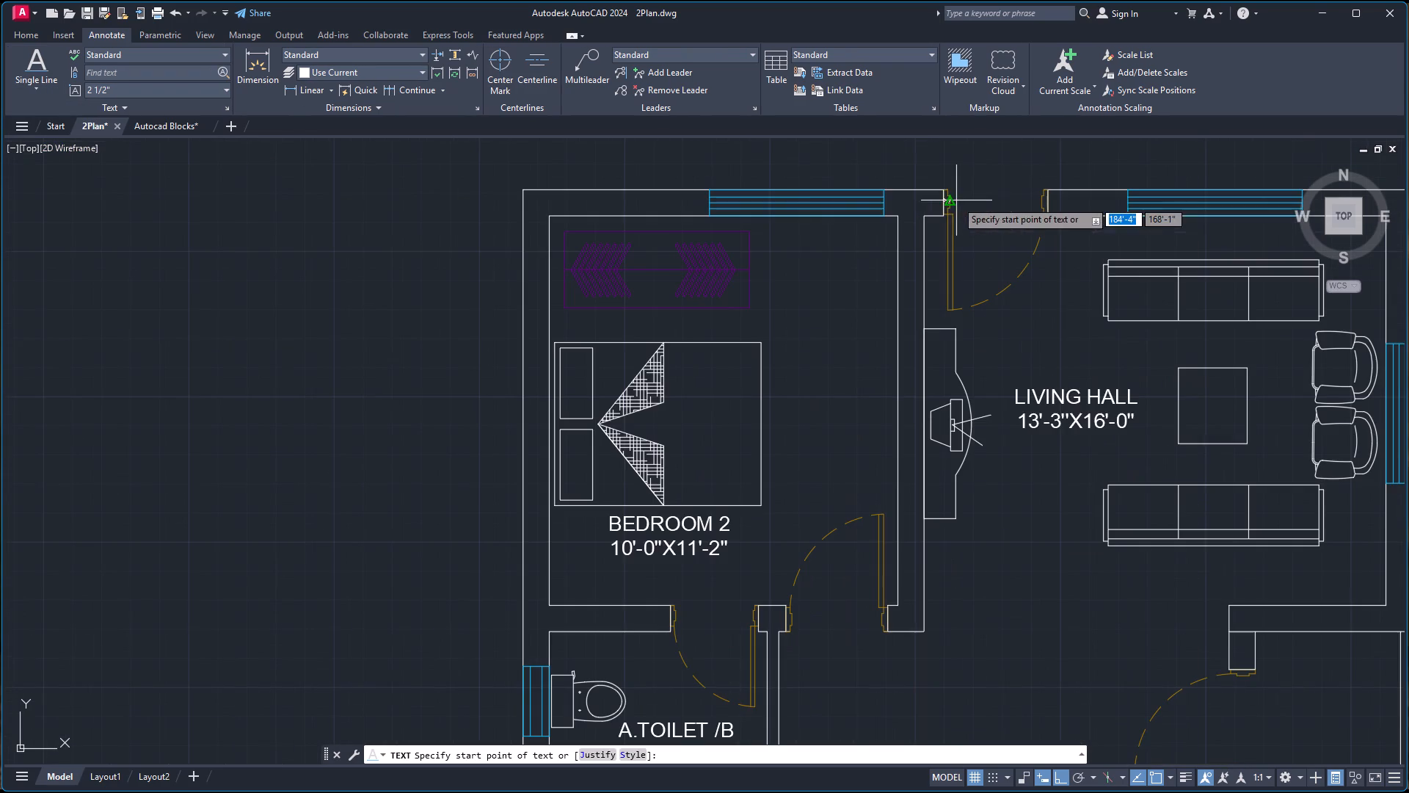
{"action": "scroll", "coordinate": [976, 214], "scroll_direction": "up", "scroll_amount": 1}
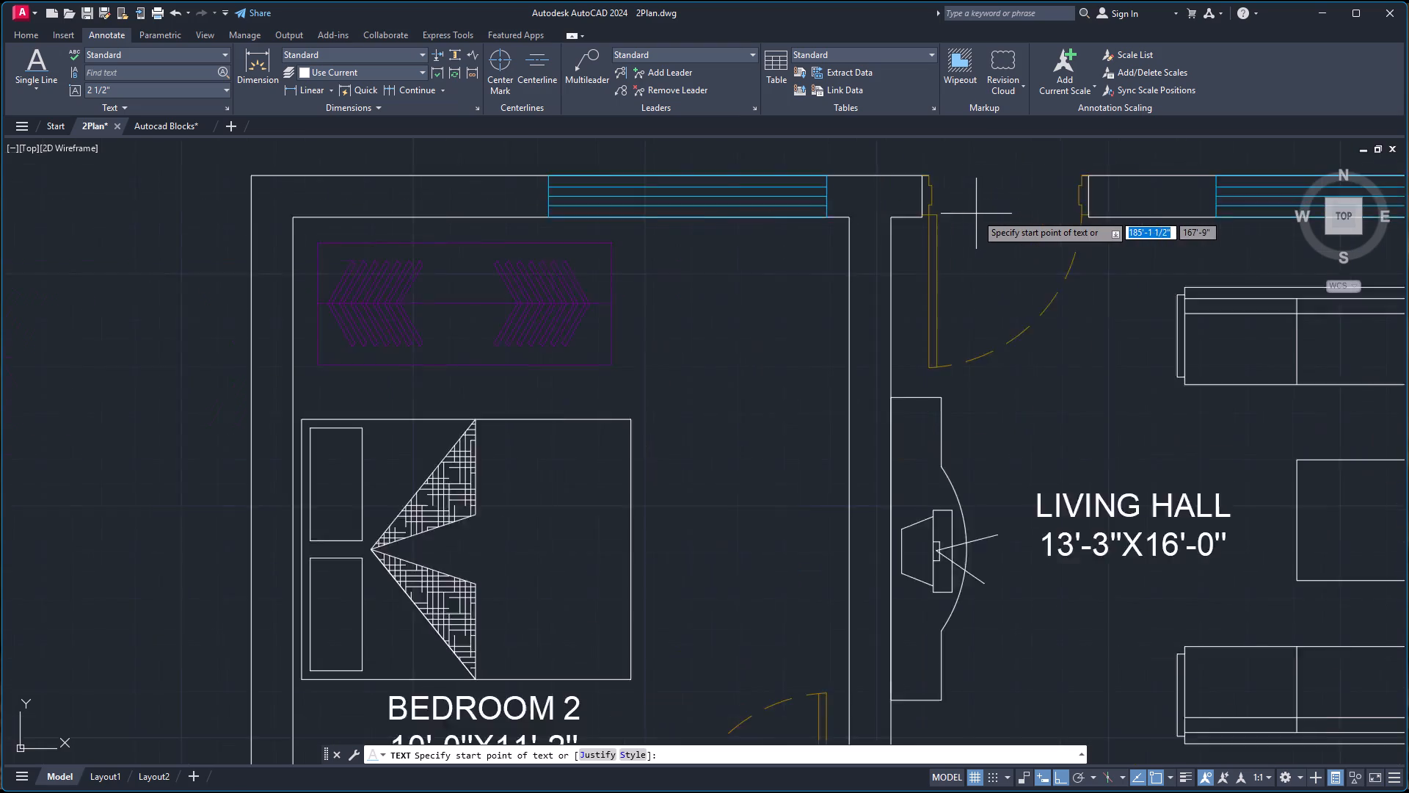
{"action": "scroll", "coordinate": [976, 214], "scroll_direction": "up", "scroll_amount": 2}
{"action": "left_click", "coordinate": [961, 201]}
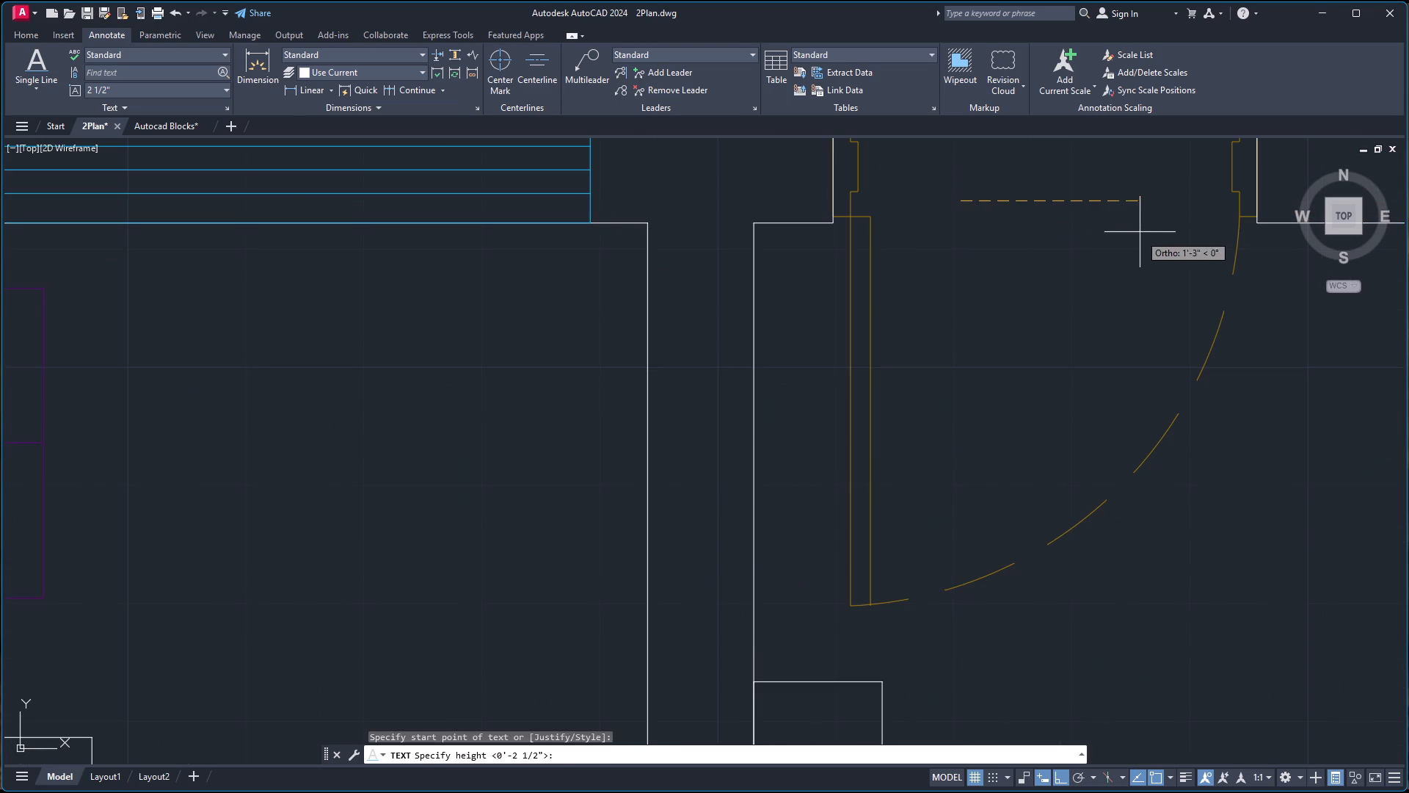
{"action": "left_click", "coordinate": [1098, 225]}
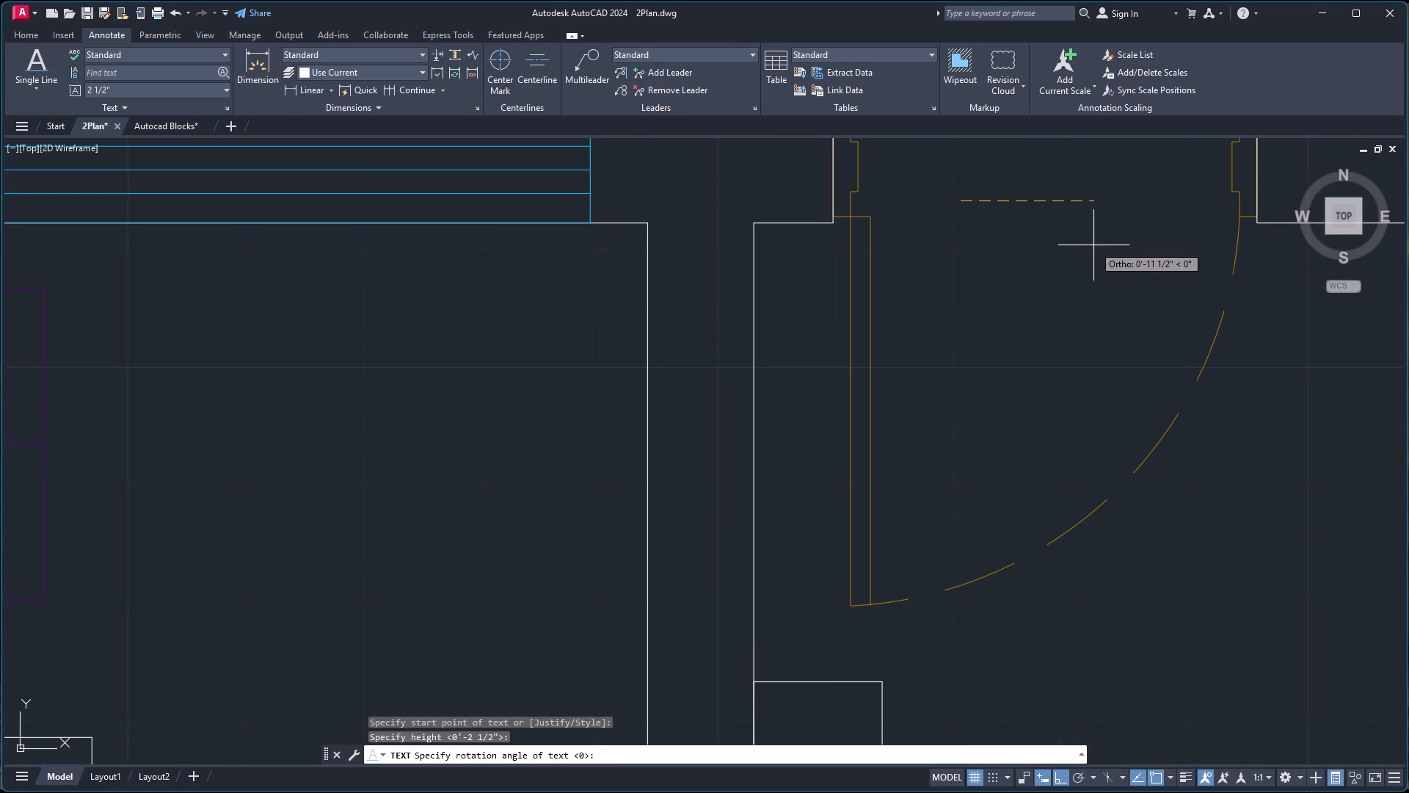
{"action": "key", "text": "Return"}
{"action": "scroll", "coordinate": [1091, 242], "scroll_direction": "down", "scroll_amount": 1}
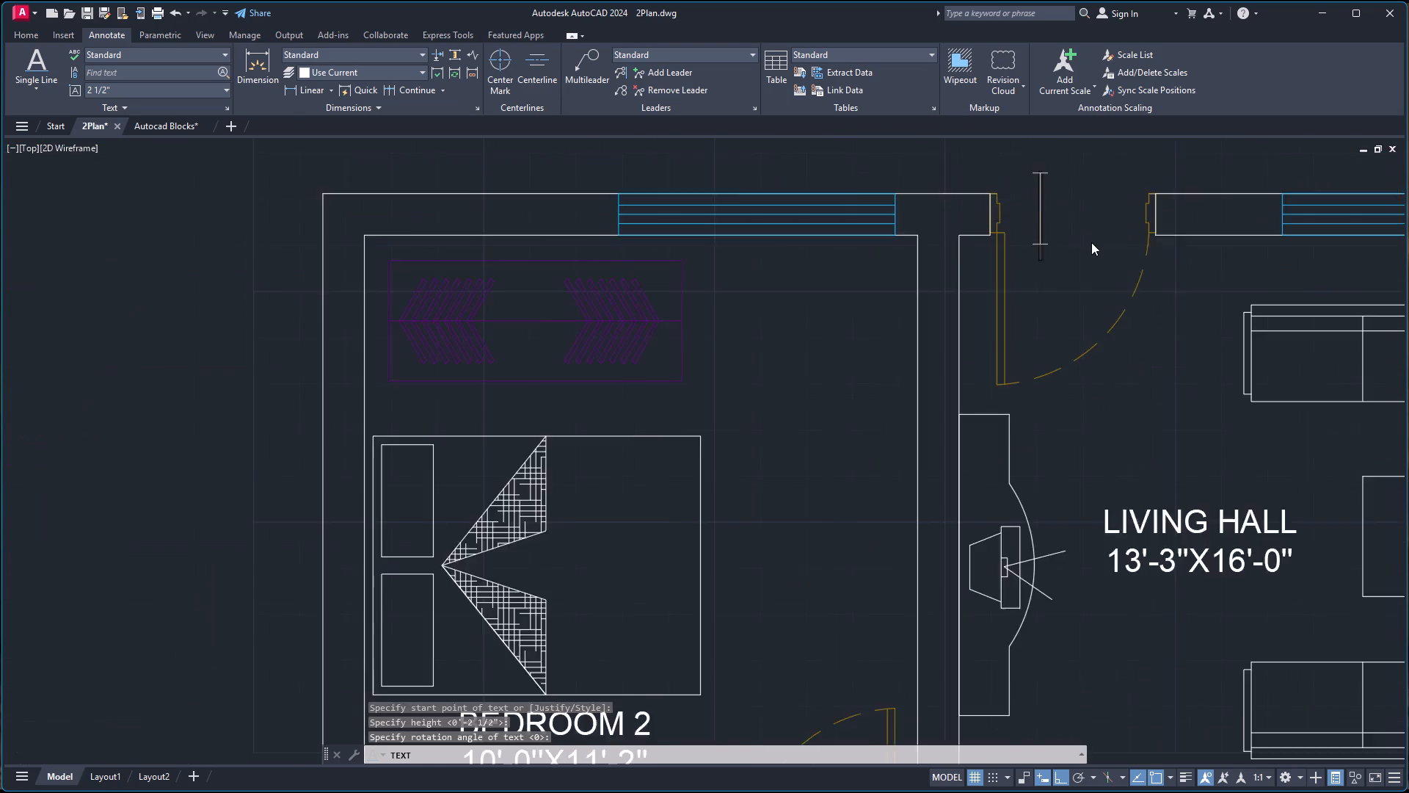
{"action": "scroll", "coordinate": [1091, 242], "scroll_direction": "down", "scroll_amount": 2}
{"action": "key", "text": "d"}
{"action": "key", "text": "Return"}
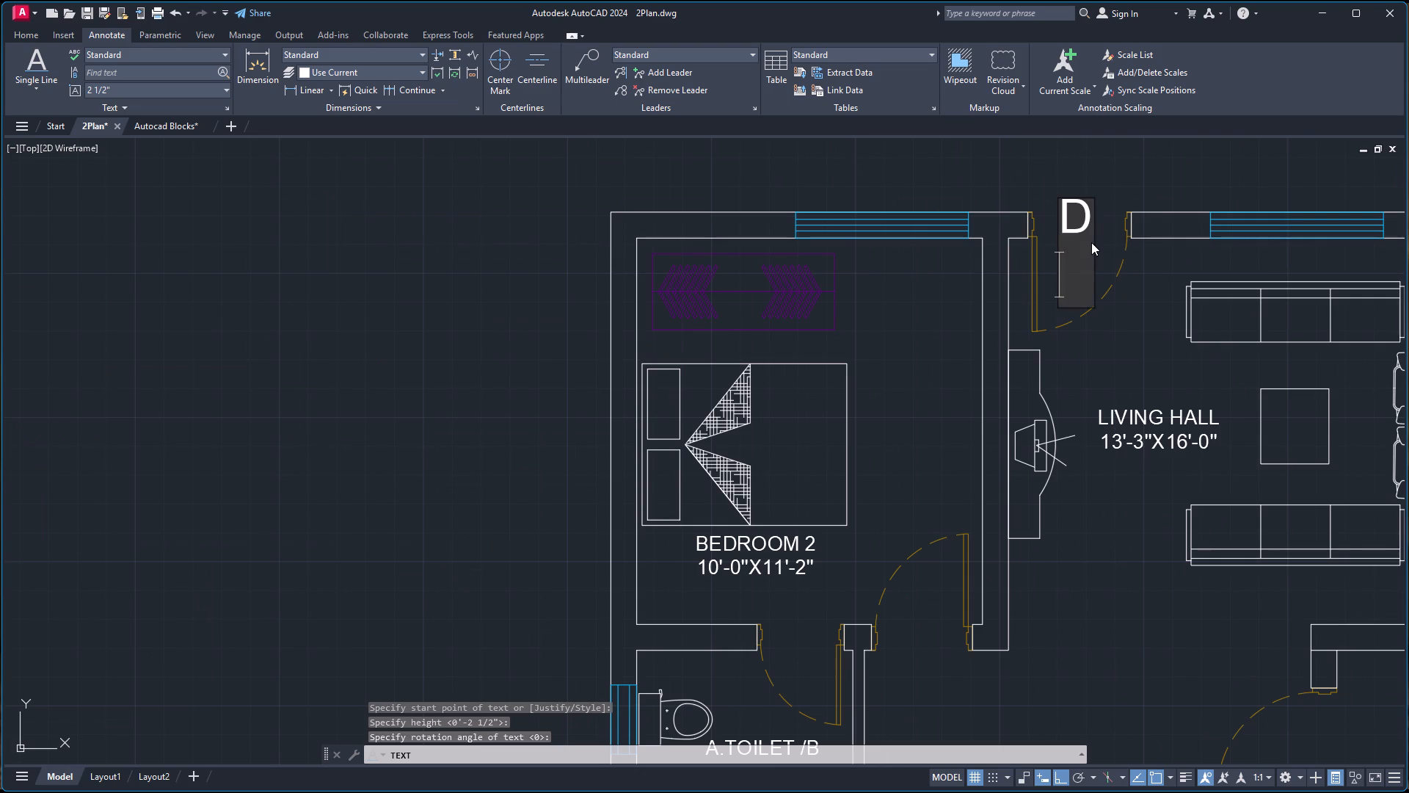
{"action": "key", "text": "BackSpace"}
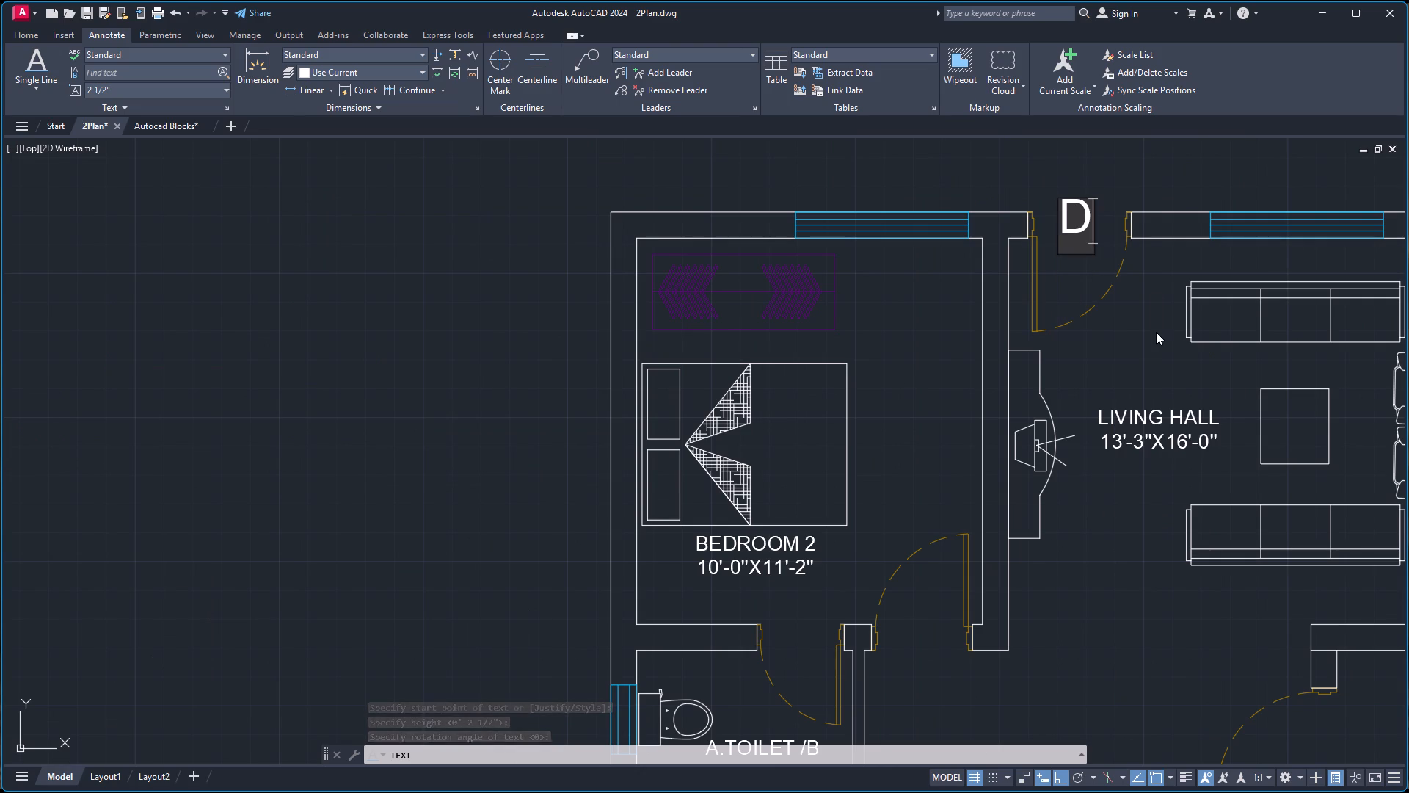
{"action": "left_click", "coordinate": [1156, 332]}
{"action": "left_click", "coordinate": [1083, 222]}
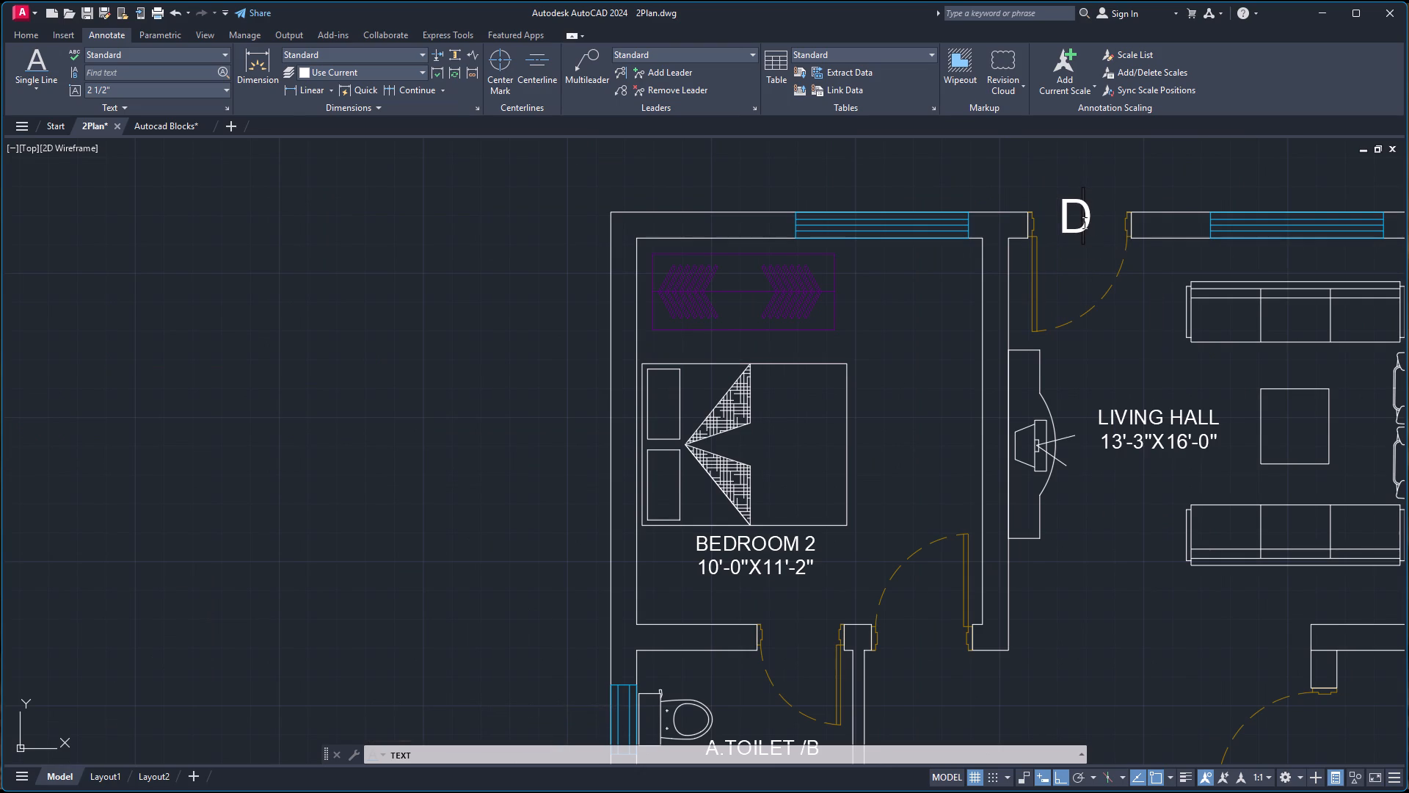
{"action": "key", "text": "grave"}
{"action": "key", "text": "Escape"}
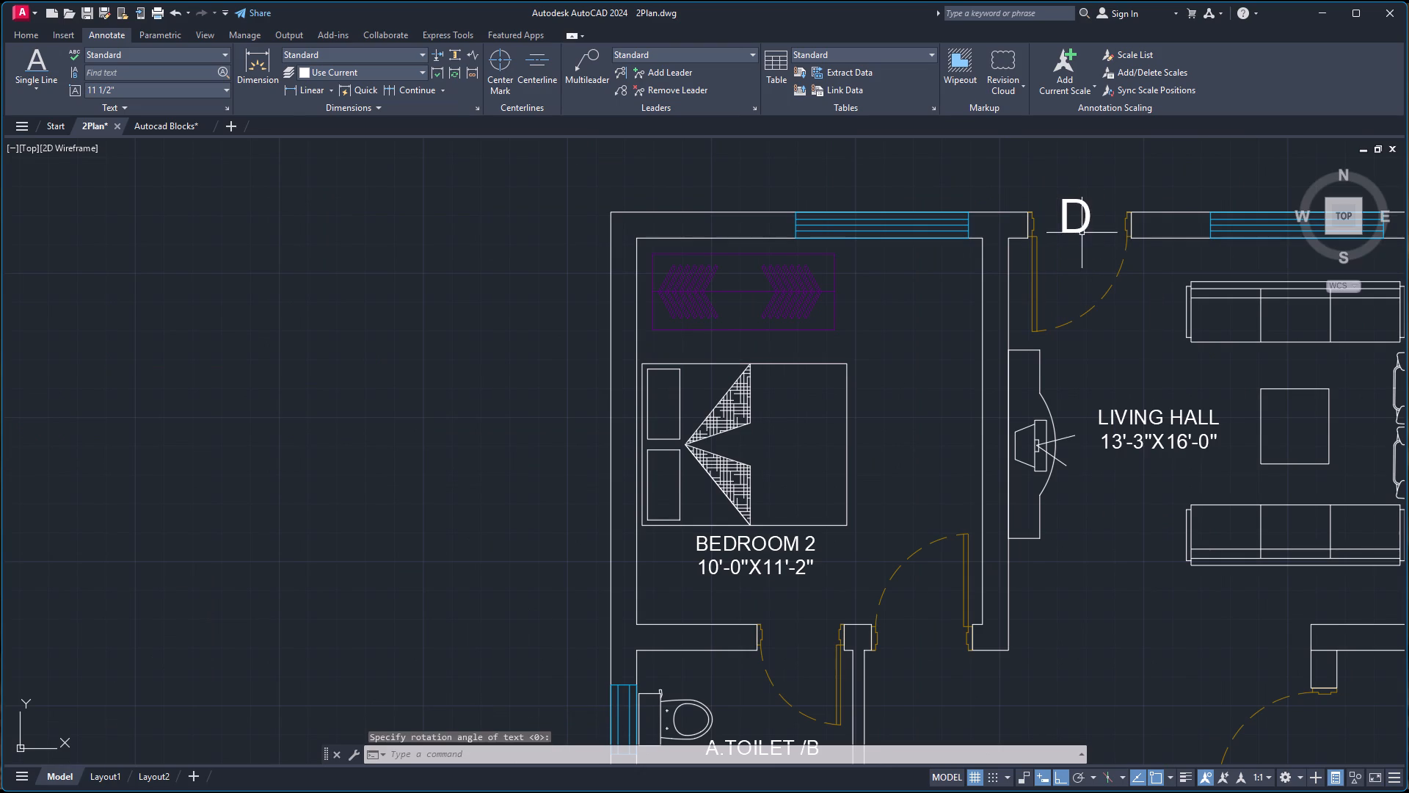
Set the text height of the D door label to 10" and close its quick properties.
{"action": "left_click", "coordinate": [1082, 228]}
{"action": "double_click", "coordinate": [1254, 169]}
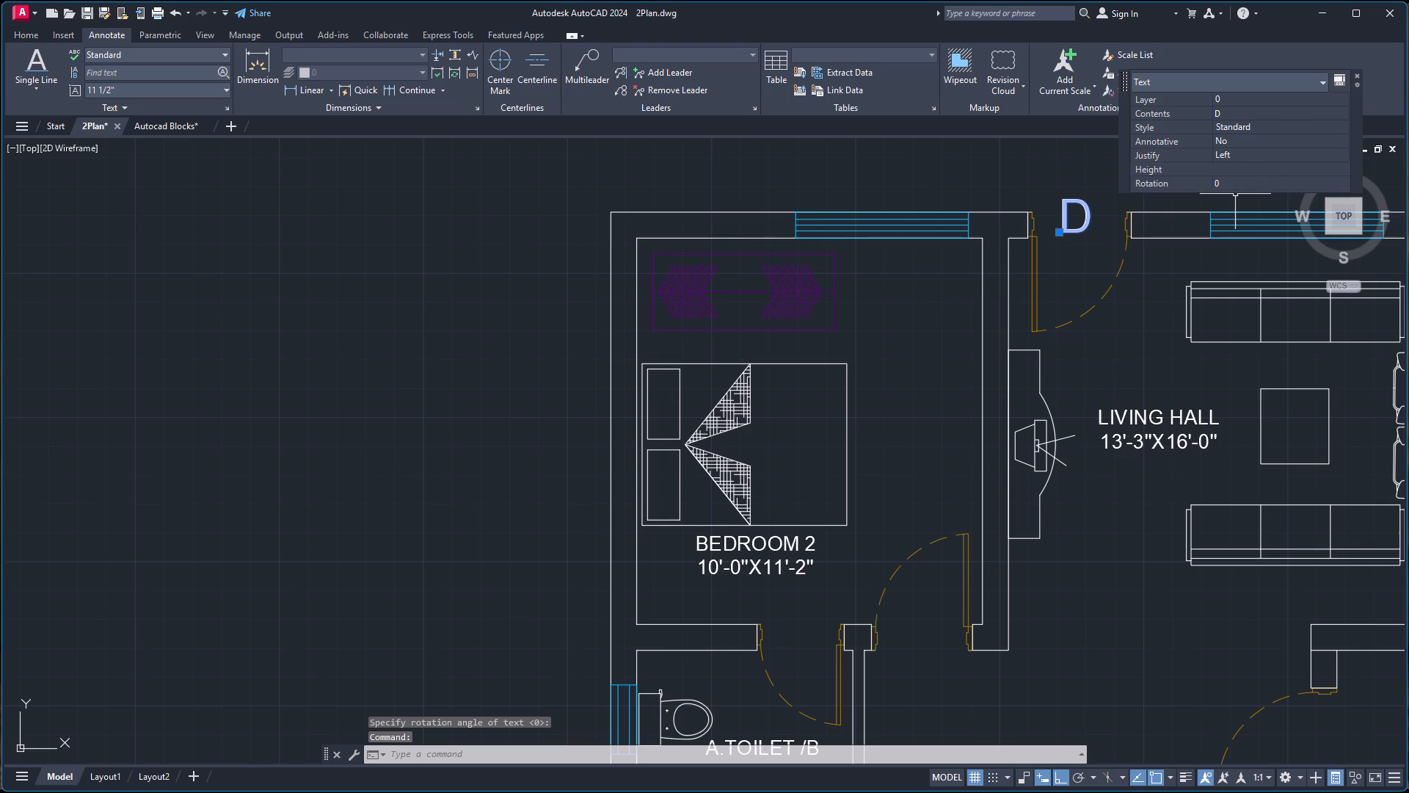
{"action": "left_click_drag", "start_coordinate": [1254, 169], "coordinate": [1142, 191]}
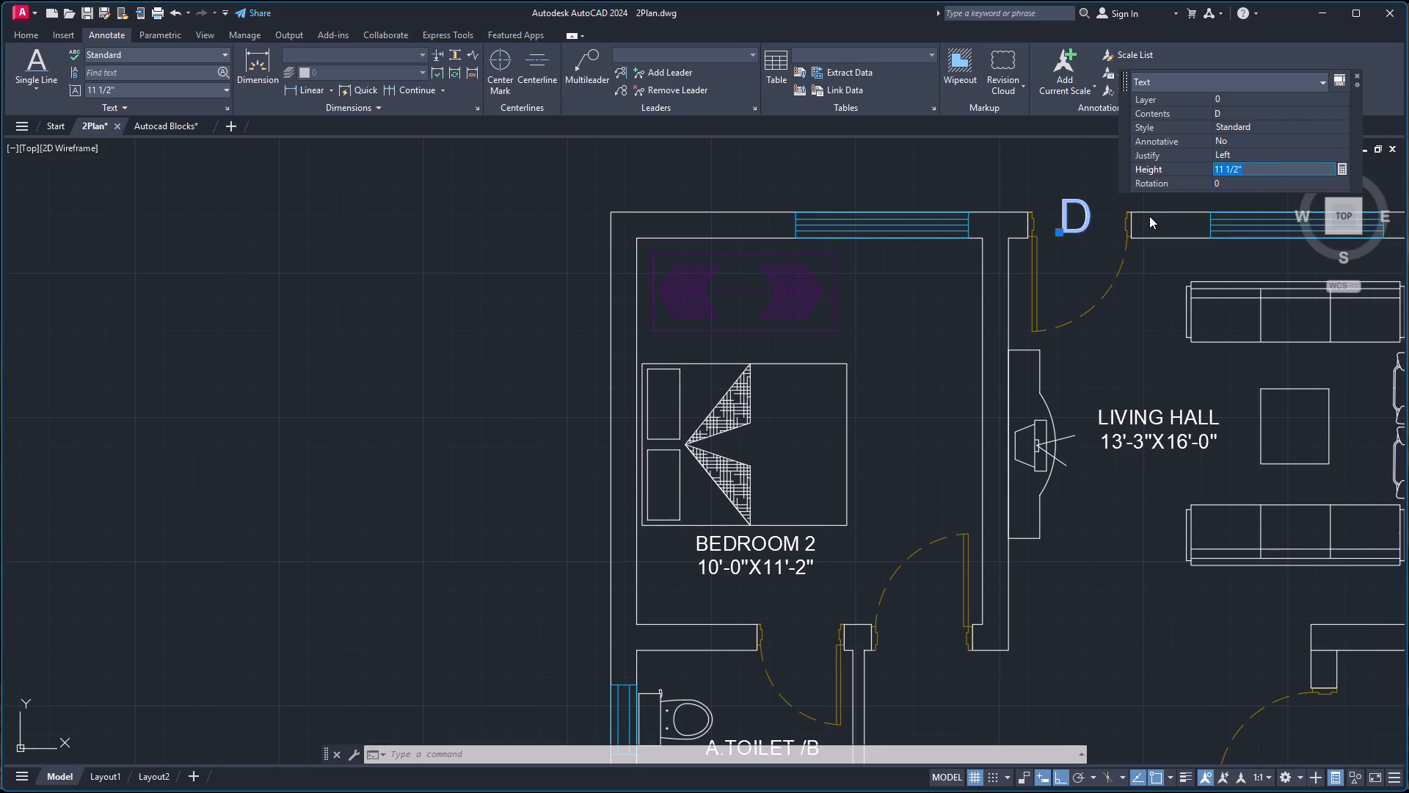
{"action": "type", "text": "10"}
{"action": "key", "text": "Return"}
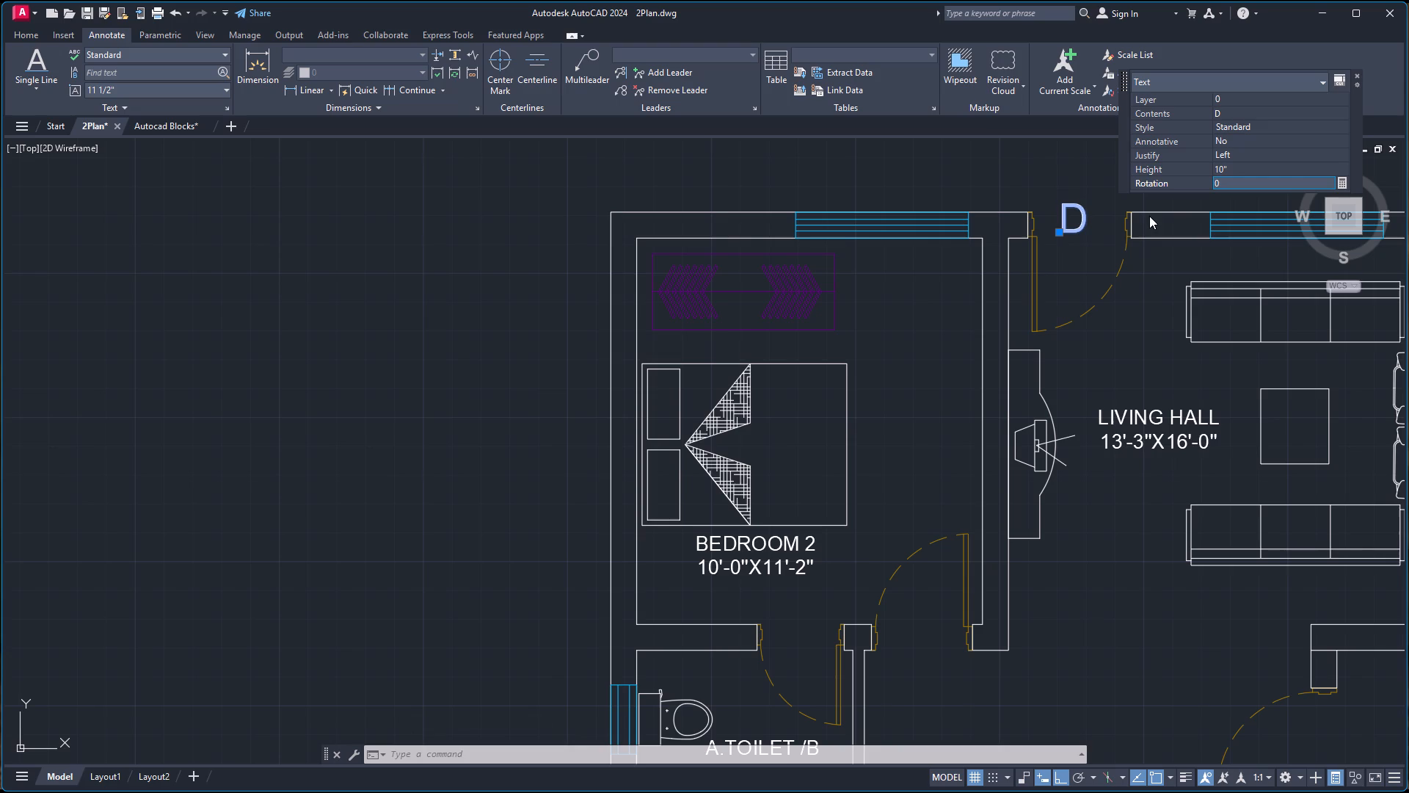
{"action": "left_click", "coordinate": [1358, 76]}
{"action": "key", "text": "Escape"}
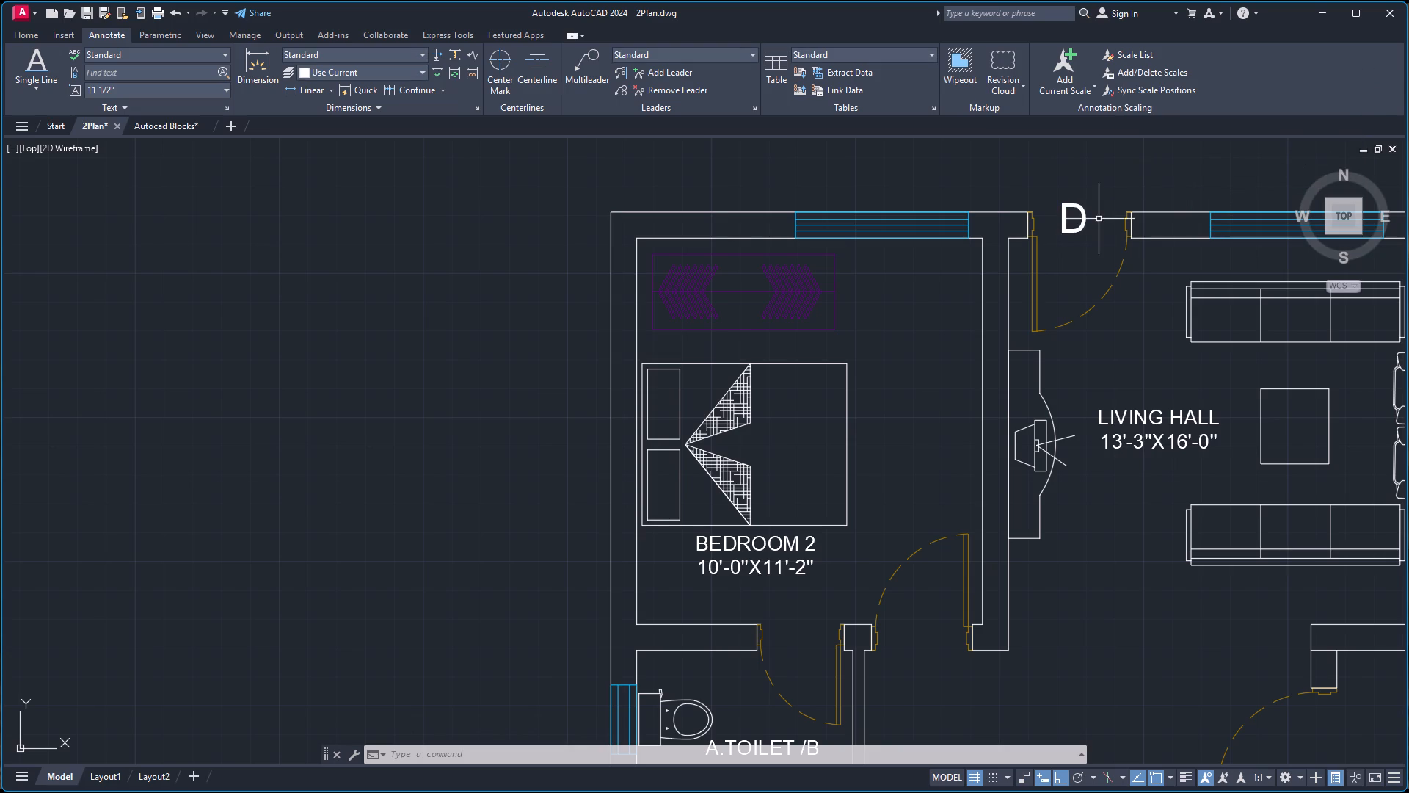
Copy the D door label from the living hall's exterior door into the openings of Bedroom 2's entrance door and its toilet door.
{"action": "scroll", "coordinate": [1085, 222], "scroll_direction": "down", "scroll_amount": 3}
{"action": "scroll", "coordinate": [1114, 219], "scroll_direction": "up", "scroll_amount": 2}
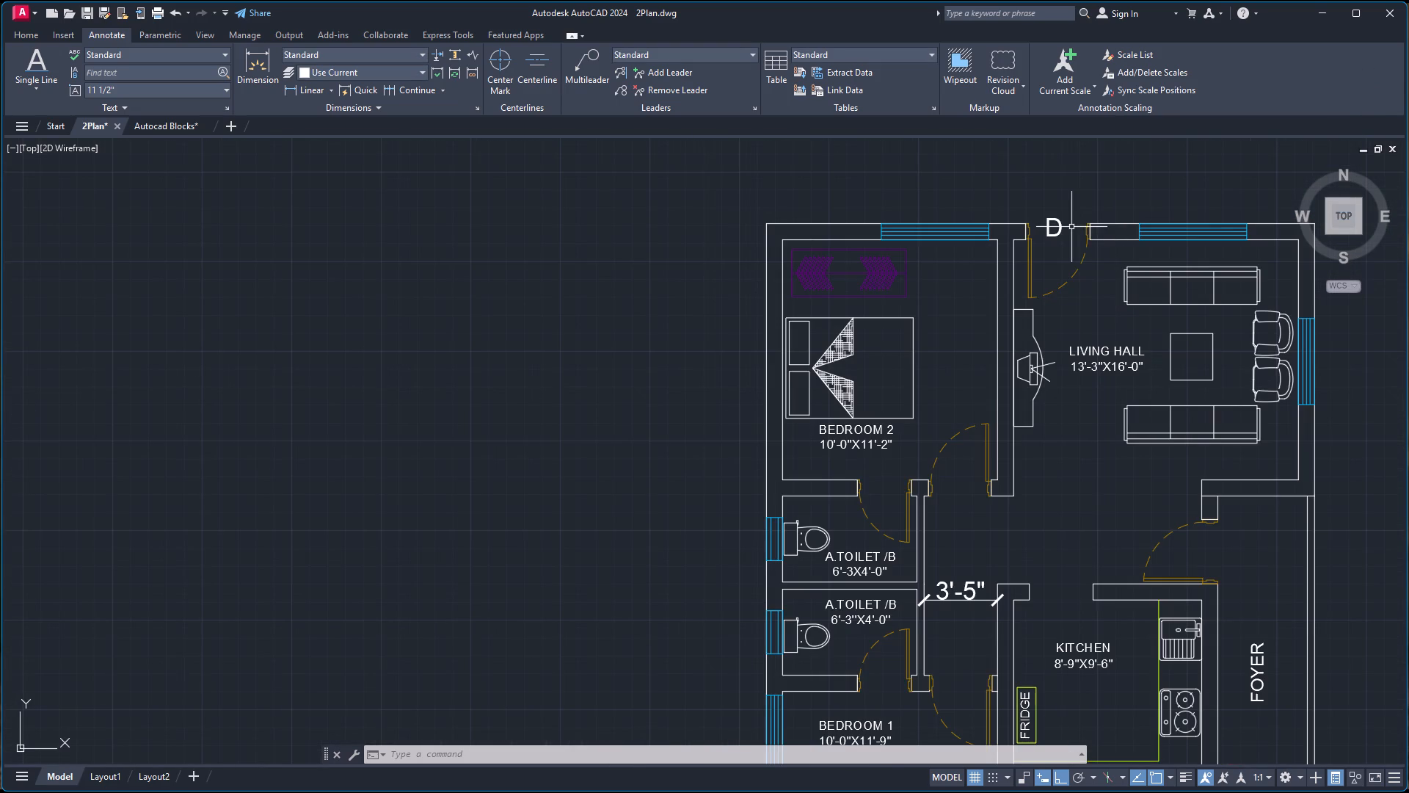
{"action": "left_click", "coordinate": [1062, 231]}
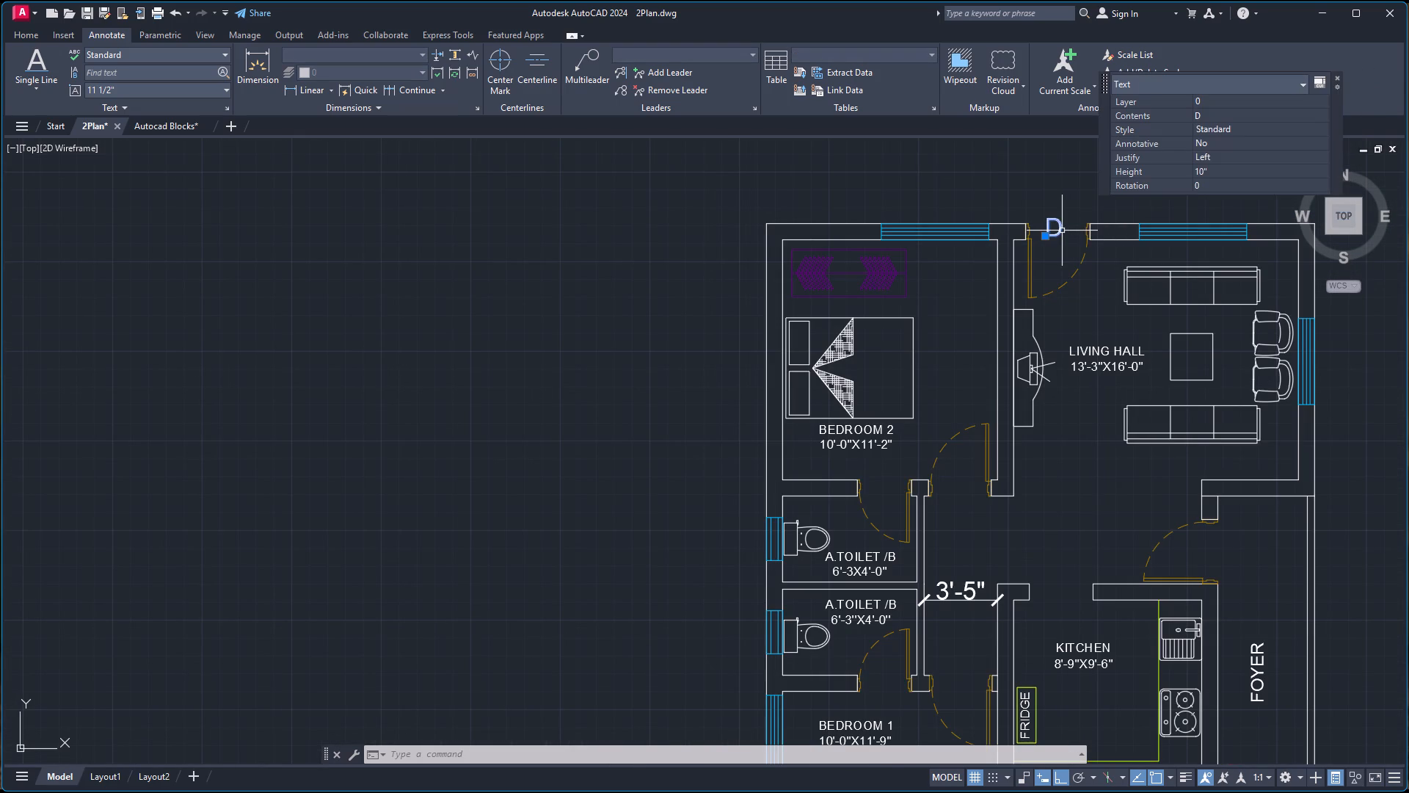
{"action": "key", "text": "ctrl+c"}
{"action": "key", "text": "ctrl+v"}
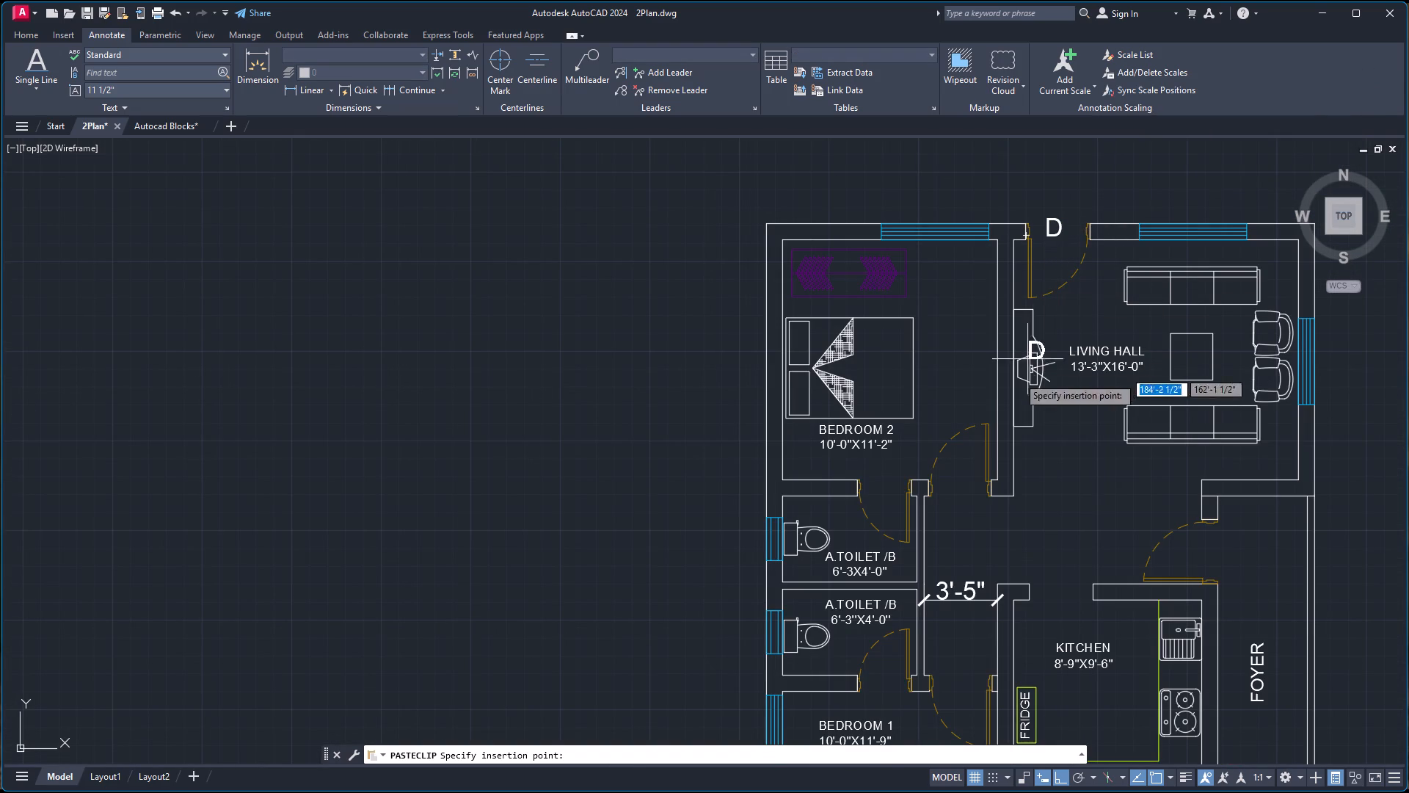
{"action": "left_click", "coordinate": [950, 499]}
{"action": "key", "text": "ctrl+v"}
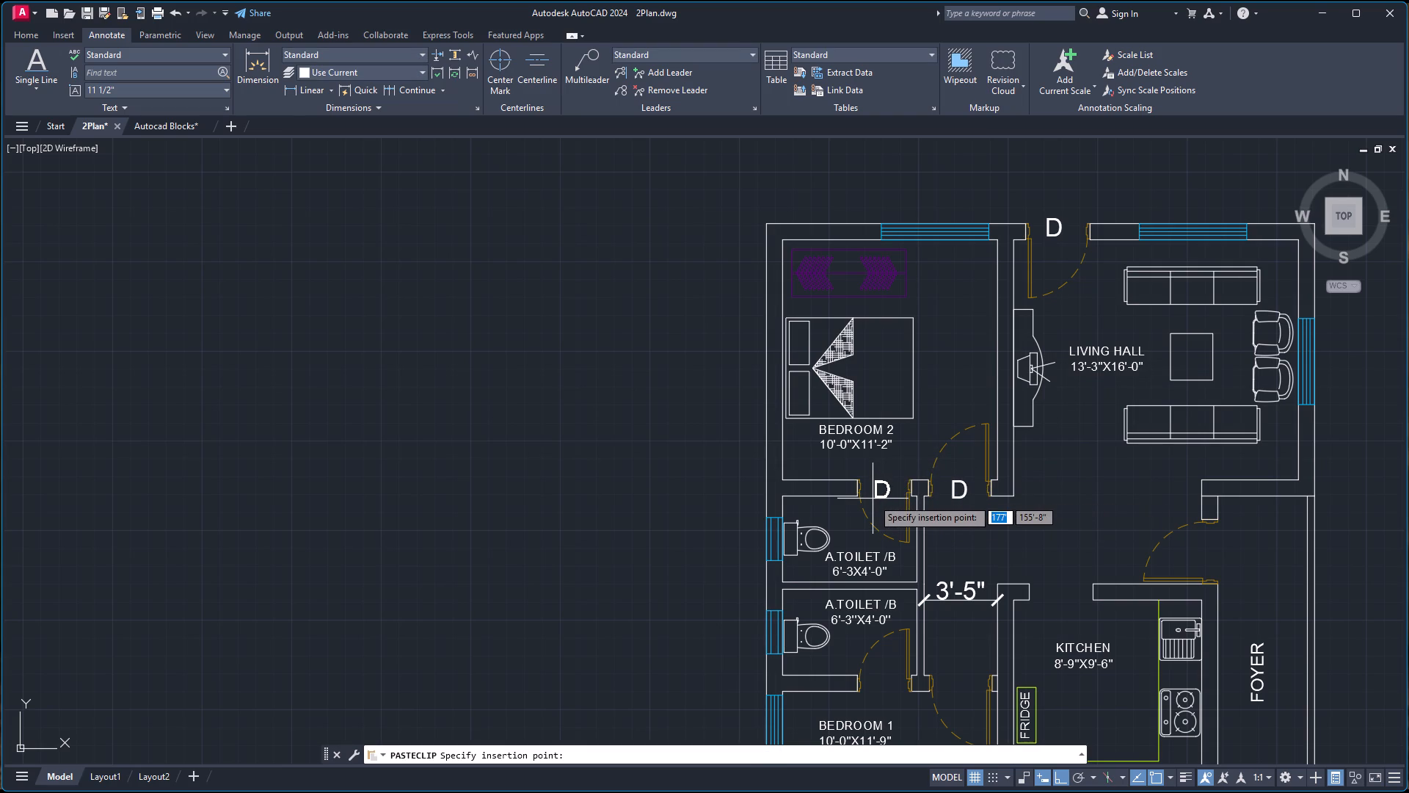
{"action": "left_click", "coordinate": [873, 495]}
Place copies of the D label in the openings of Bedroom 1's toilet door and Bedroom 1's entrance door.
{"action": "key", "text": "ctrl+v"}
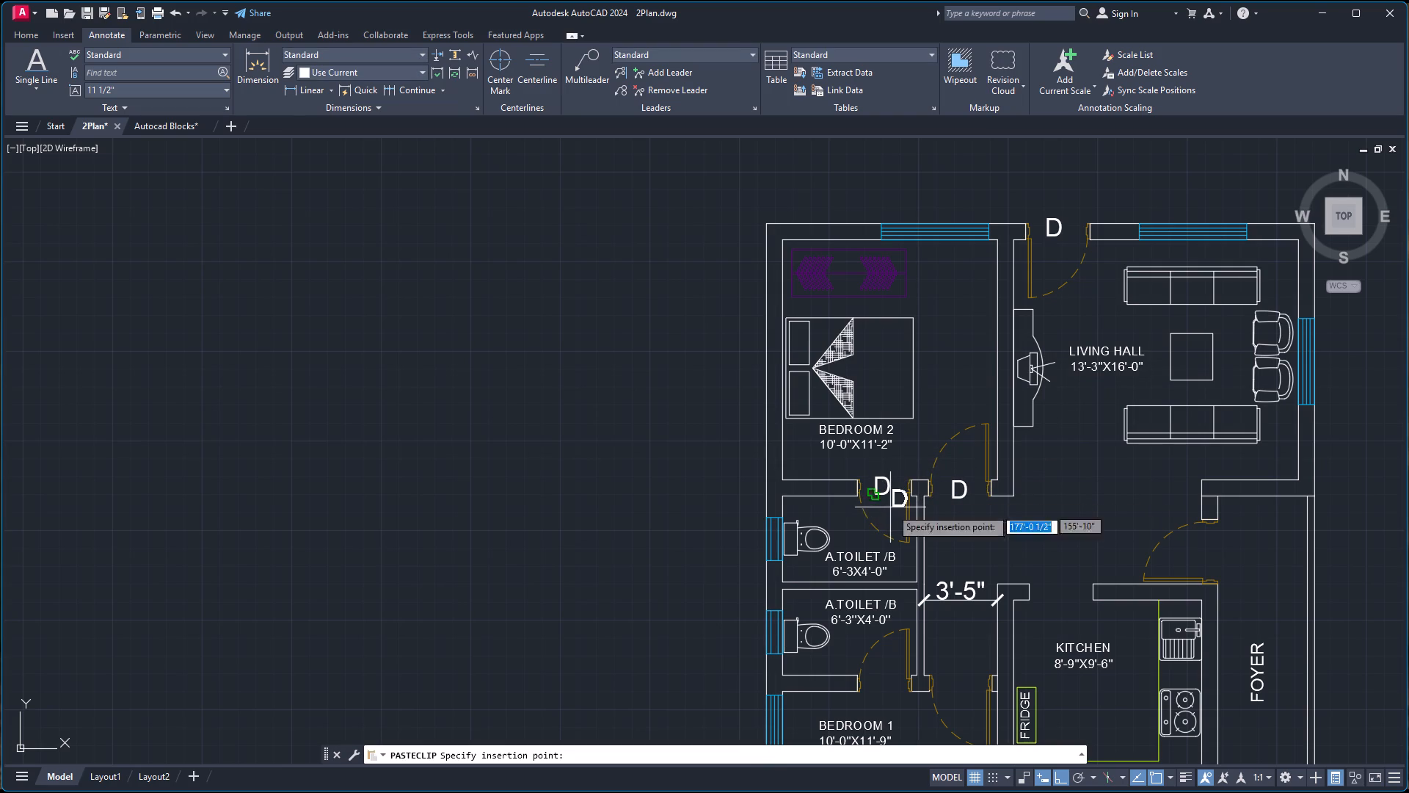
{"action": "left_click", "coordinate": [873, 693]}
{"action": "key", "text": "ctrl+v"}
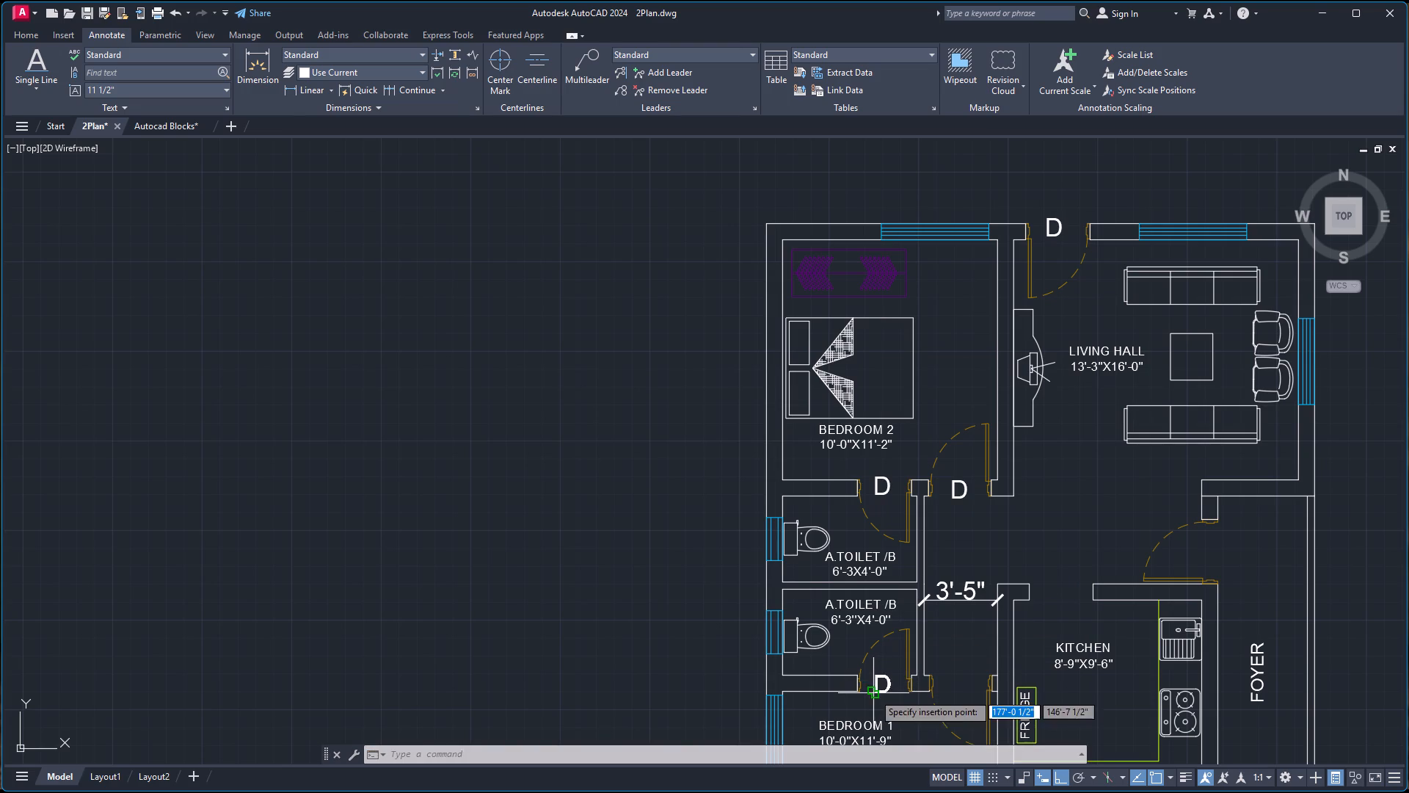
{"action": "scroll", "coordinate": [947, 690], "scroll_direction": "up", "scroll_amount": 2}
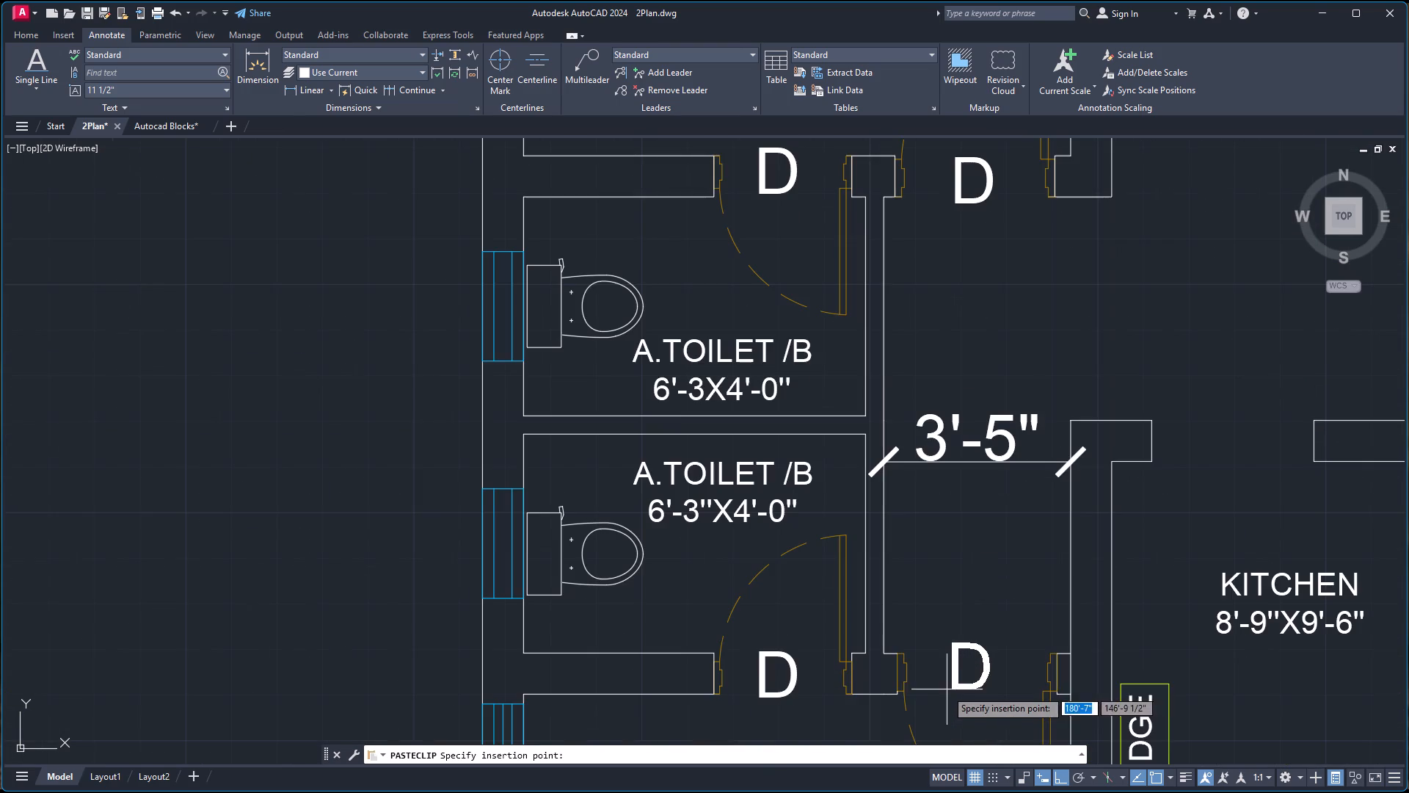
{"action": "left_click", "coordinate": [948, 695]}
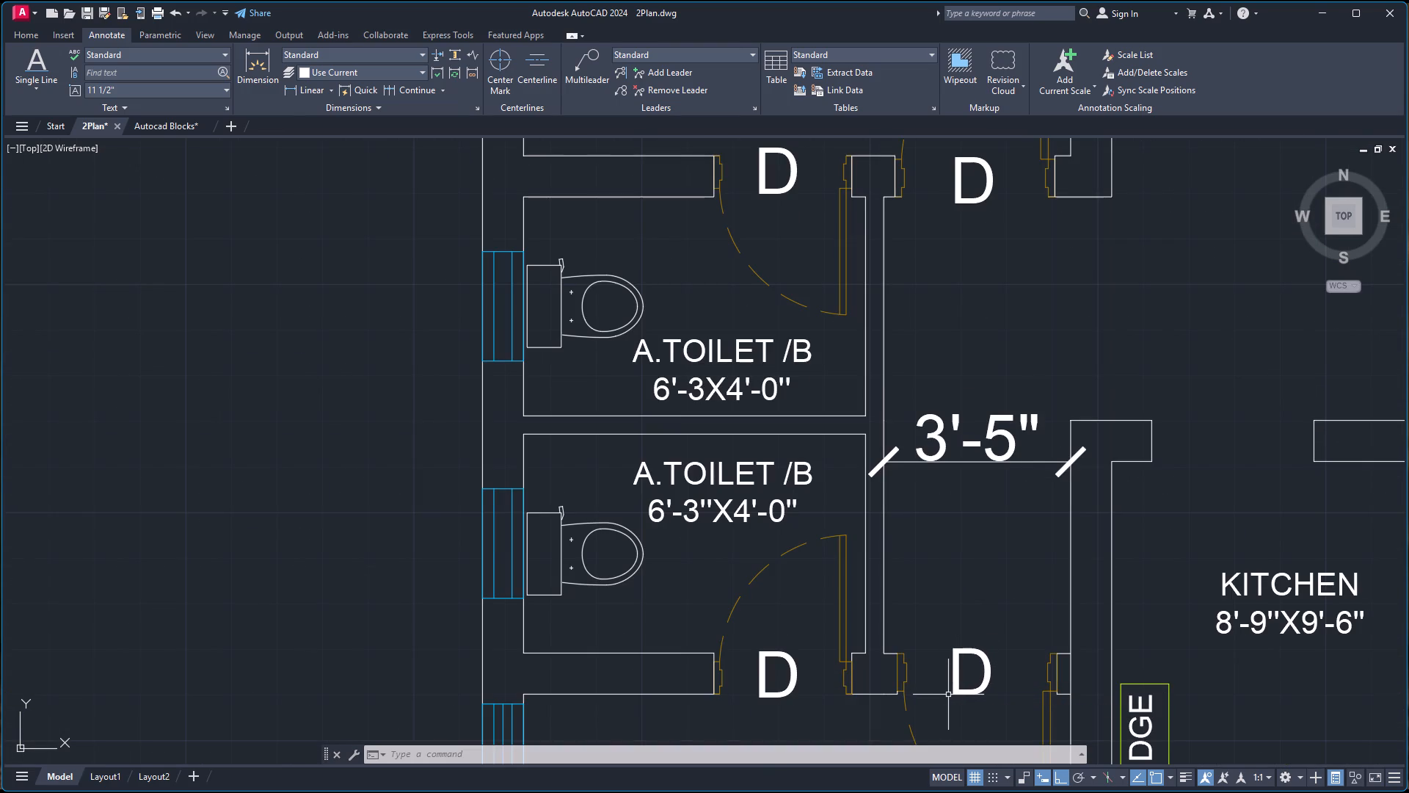
Place another copy of the D label in the door opening between the living hall and the foyer.
{"action": "key", "text": "ctrl+v"}
{"action": "scroll", "coordinate": [994, 653], "scroll_direction": "down", "scroll_amount": 4}
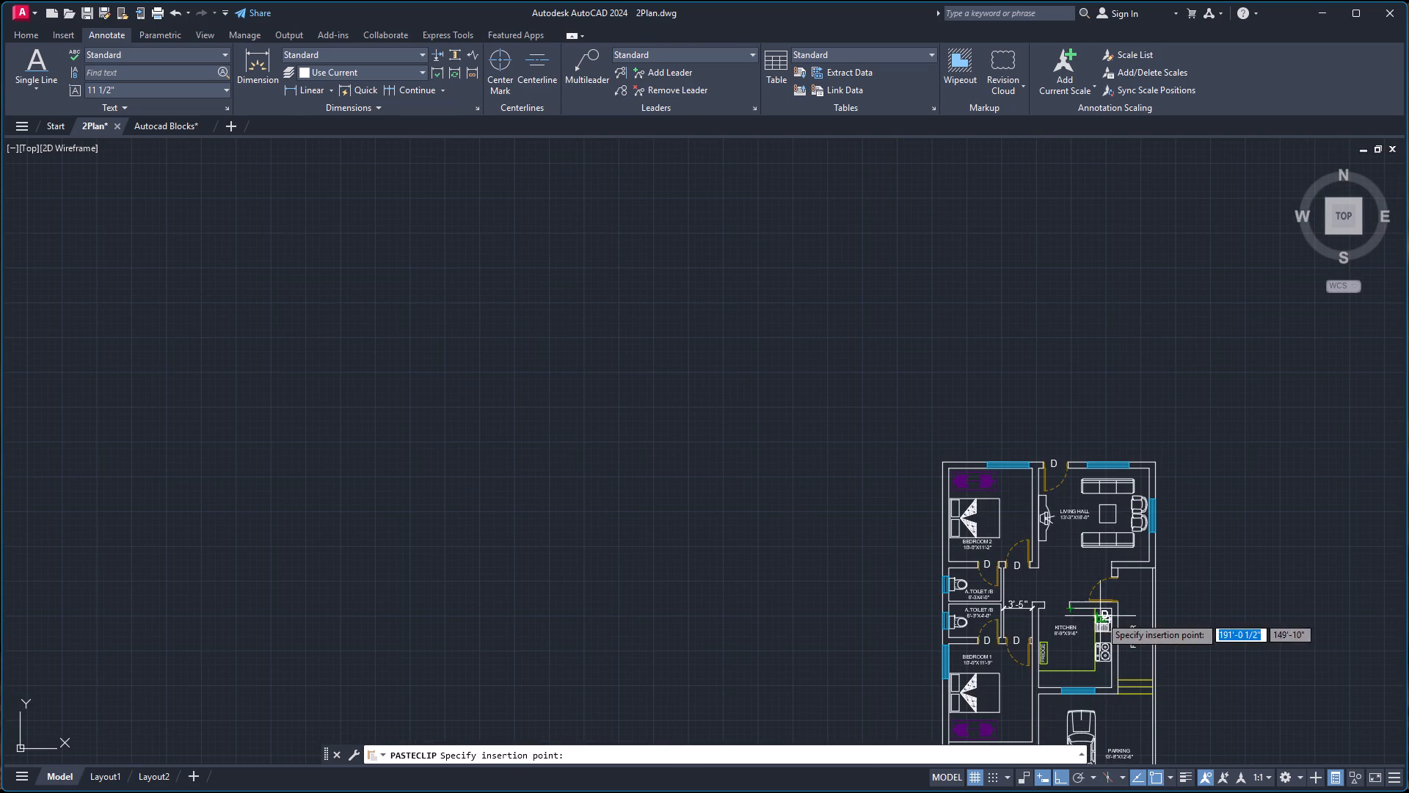
{"action": "scroll", "coordinate": [1107, 599], "scroll_direction": "up", "scroll_amount": 4}
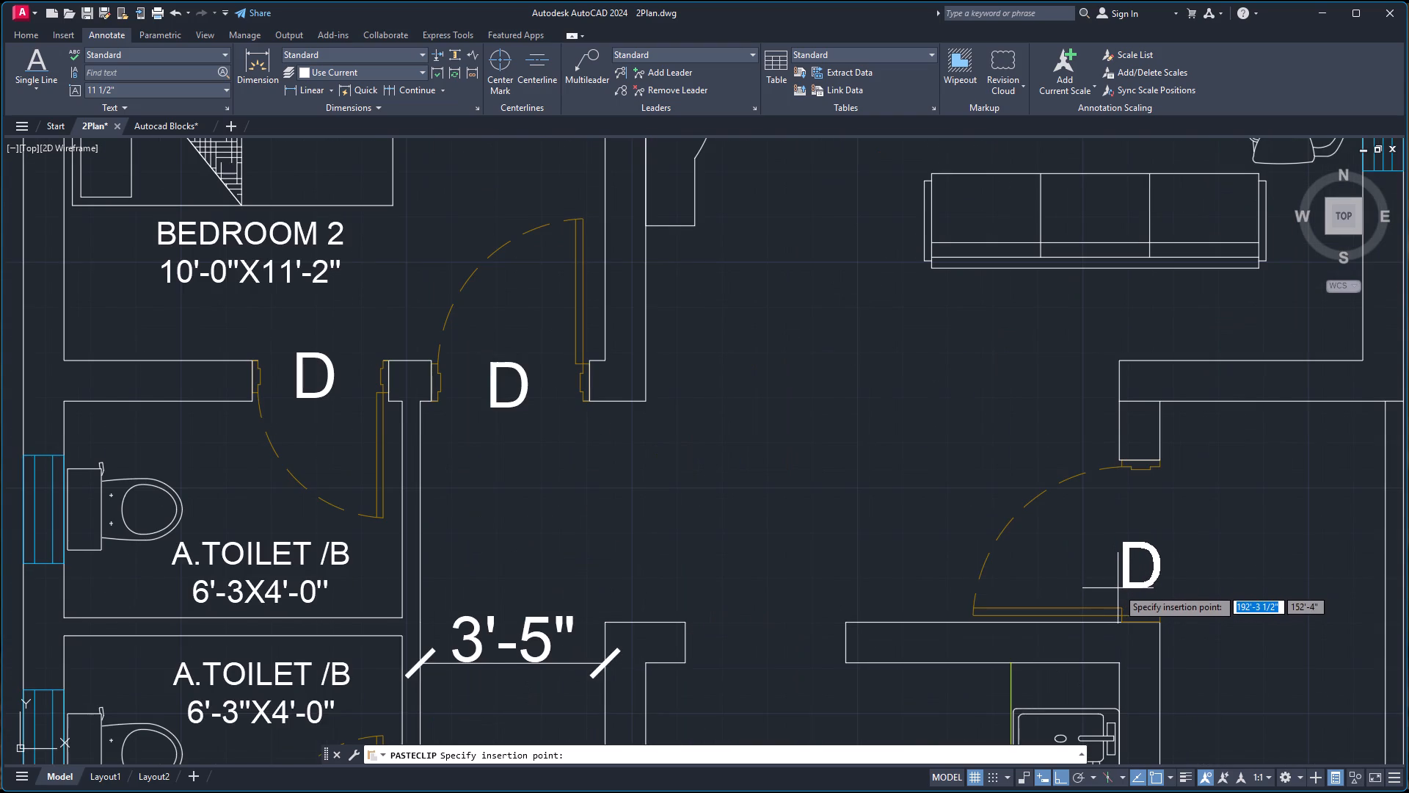
{"action": "left_click", "coordinate": [1118, 589]}
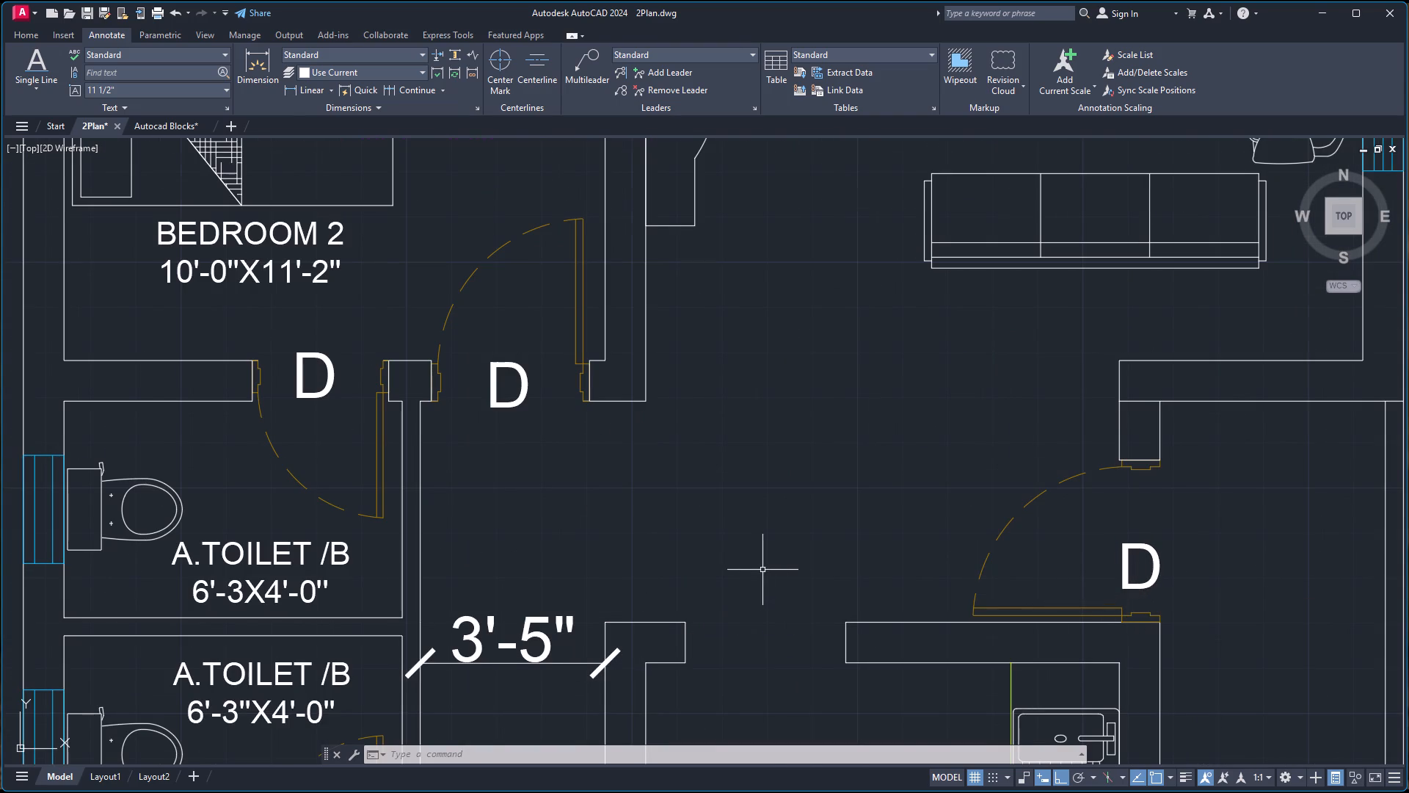
Change the D labels on the two attached-toilet doors to D1.
{"action": "scroll", "coordinate": [762, 570], "scroll_direction": "down", "scroll_amount": 3}
{"action": "scroll", "coordinate": [642, 619], "scroll_direction": "up", "scroll_amount": 2}
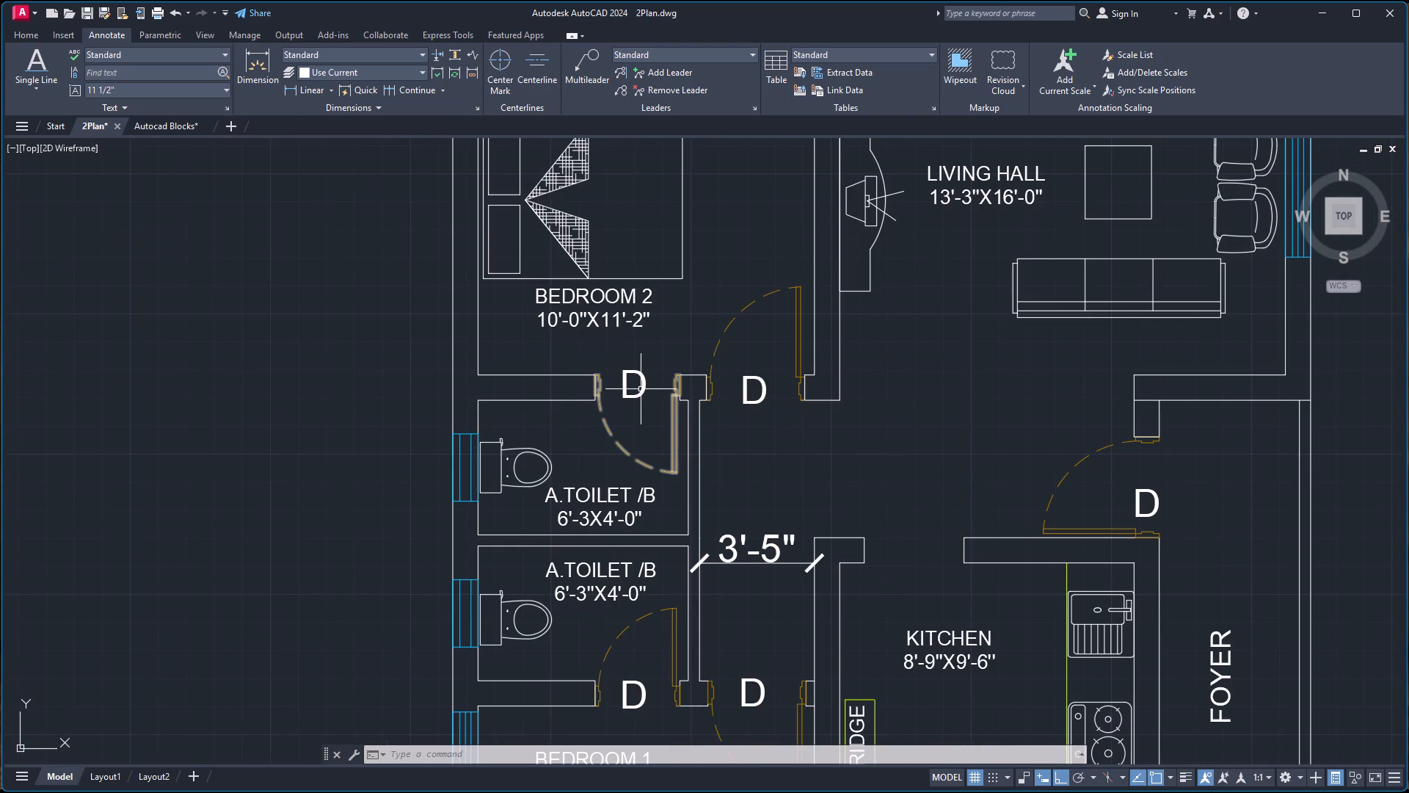
{"action": "double_click", "coordinate": [640, 389]}
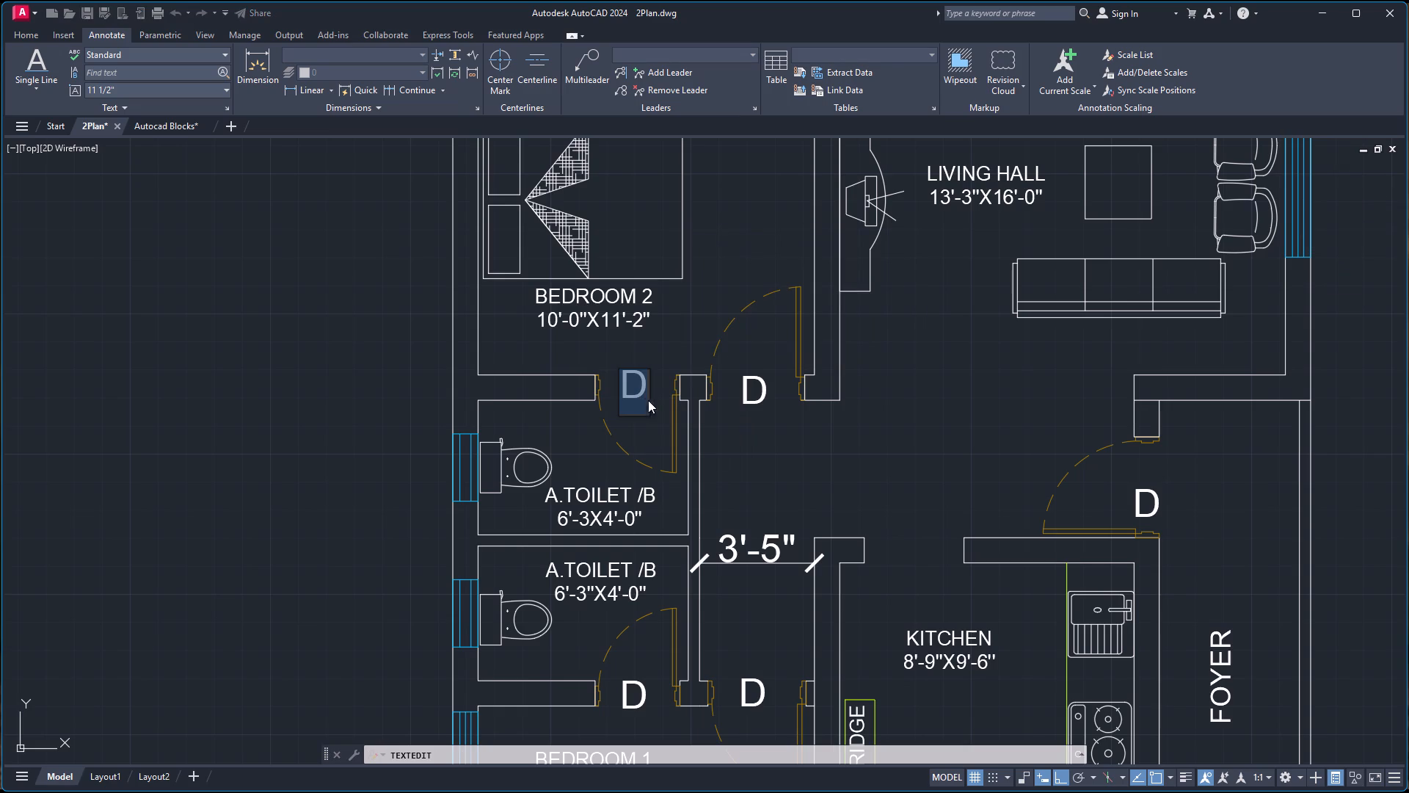
{"action": "left_click", "coordinate": [646, 388]}
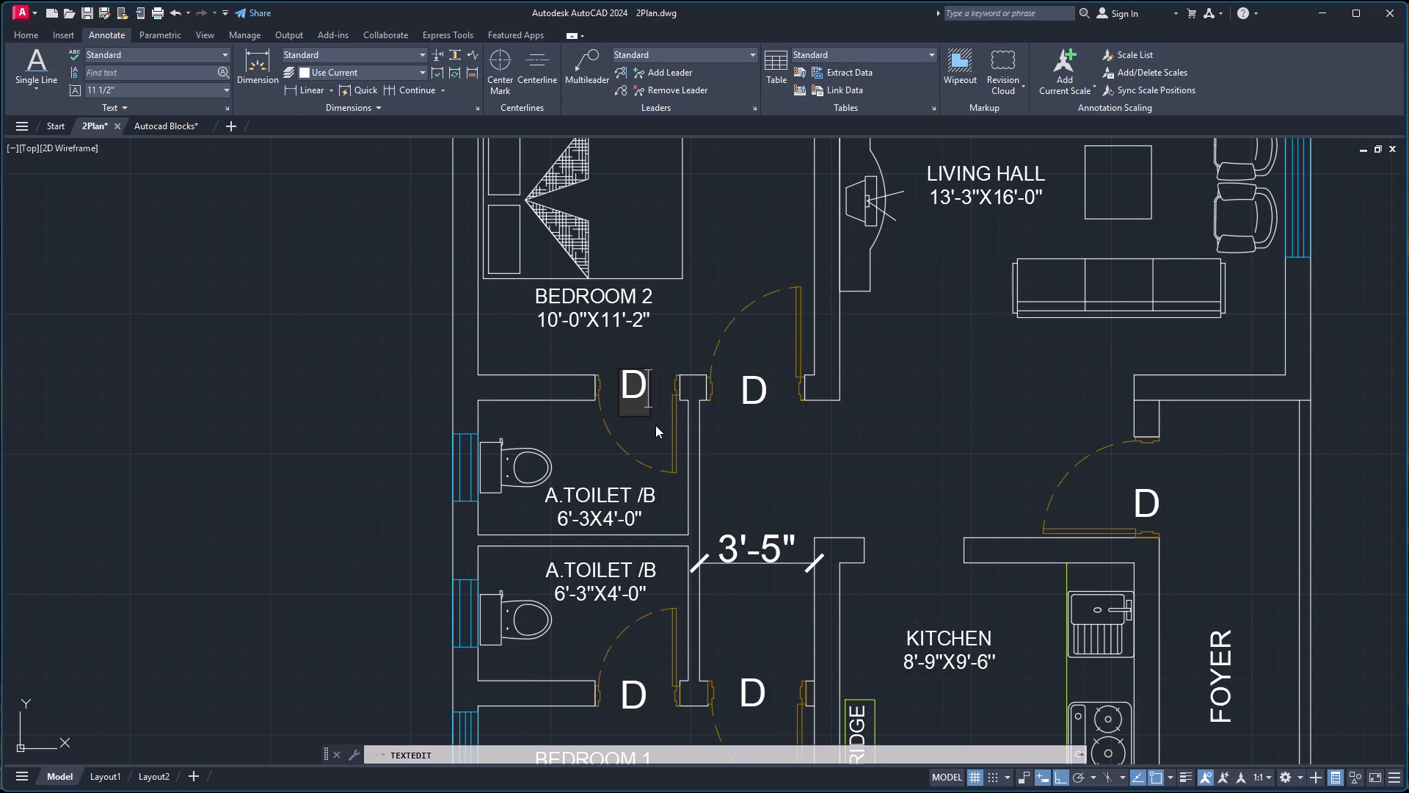
{"action": "key", "text": "1"}
{"action": "left_click", "coordinate": [816, 465]}
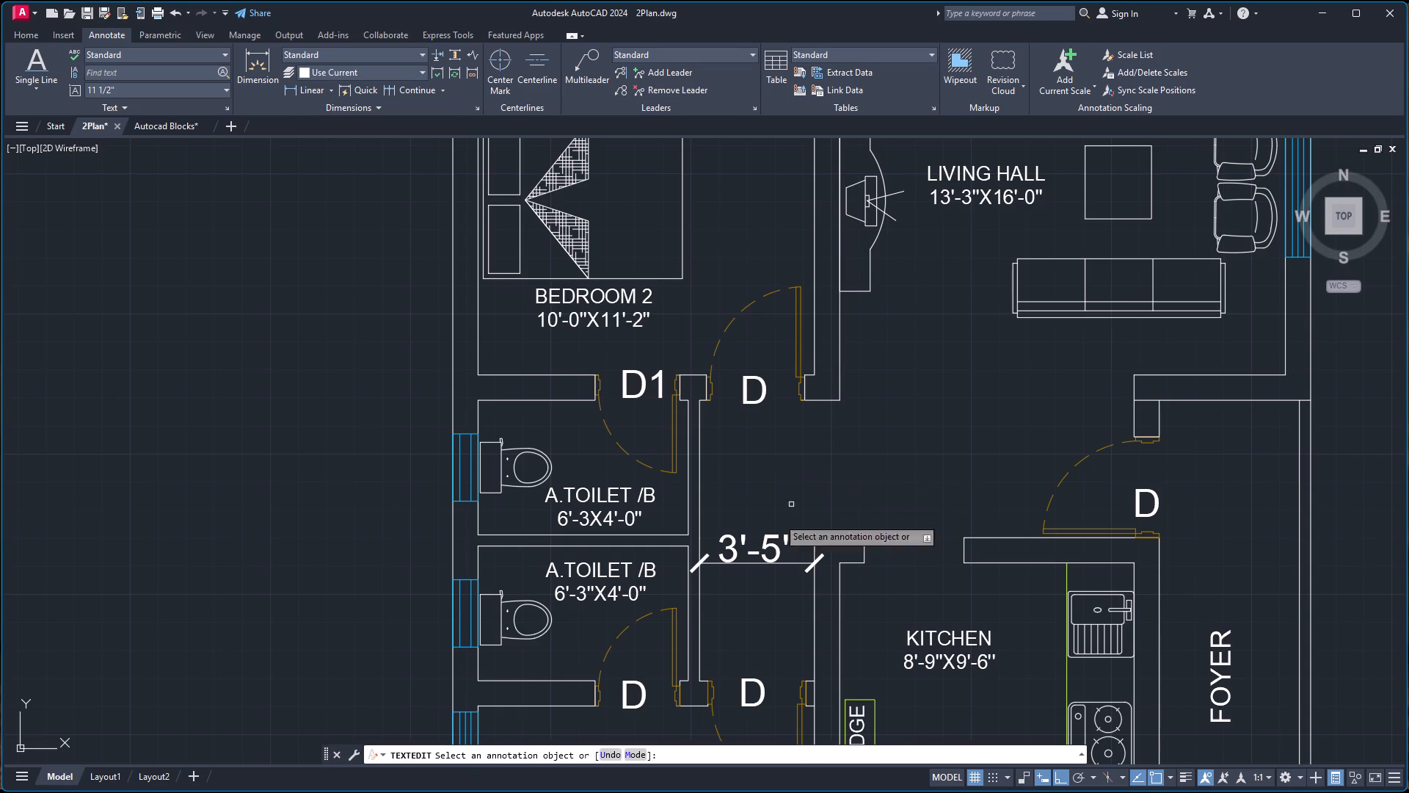
{"action": "key", "text": "1"}
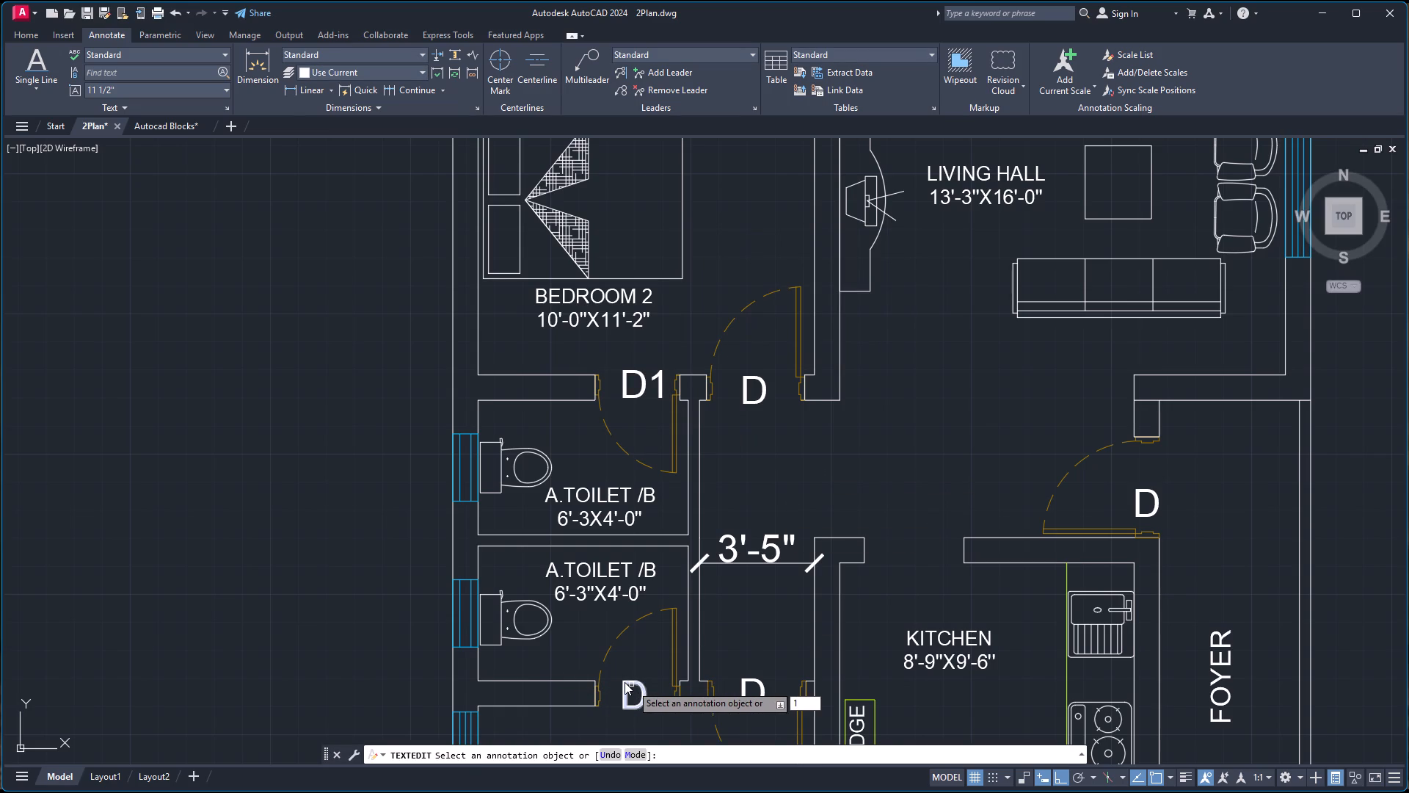
{"action": "key", "text": "Escape"}
{"action": "double_click", "coordinate": [625, 682]}
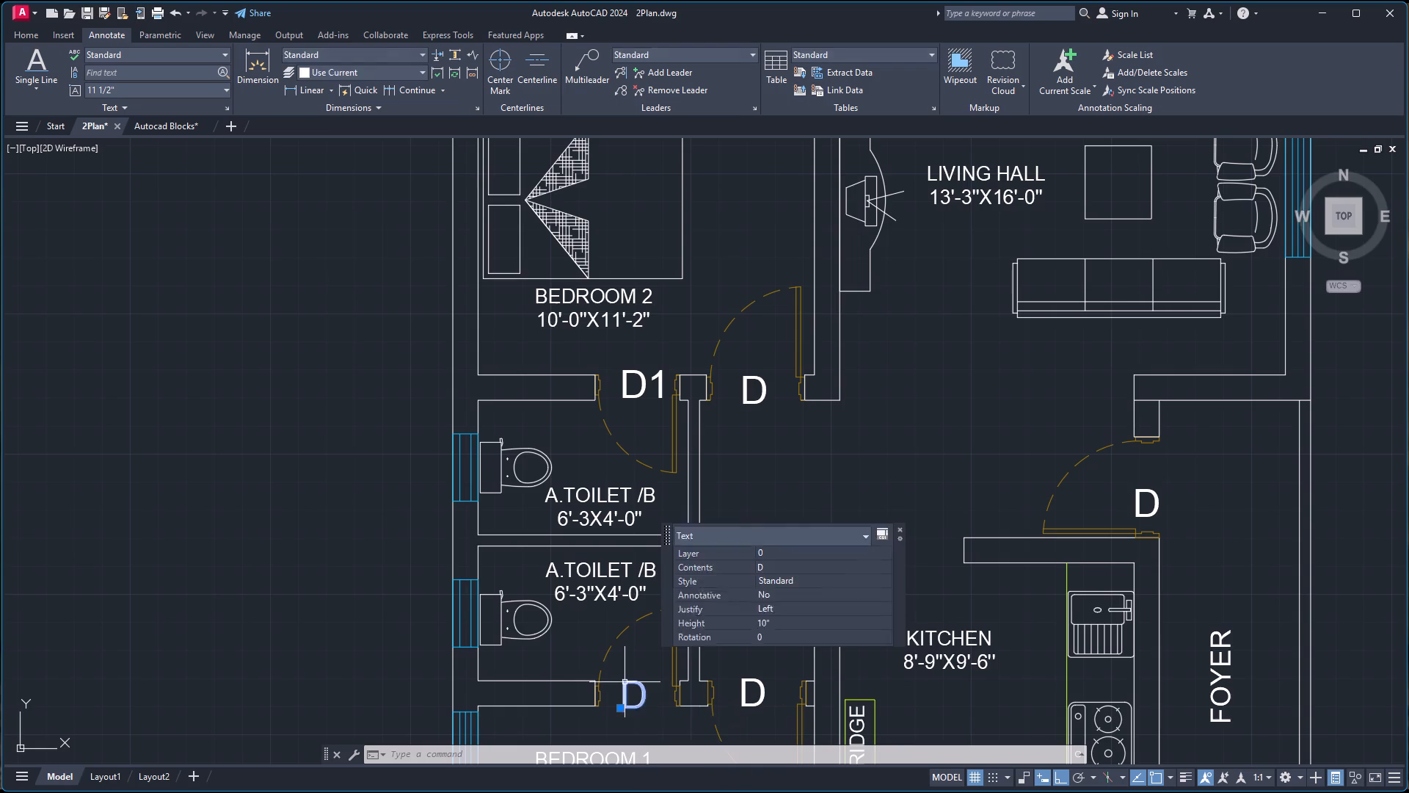
{"action": "left_click", "coordinate": [642, 692]}
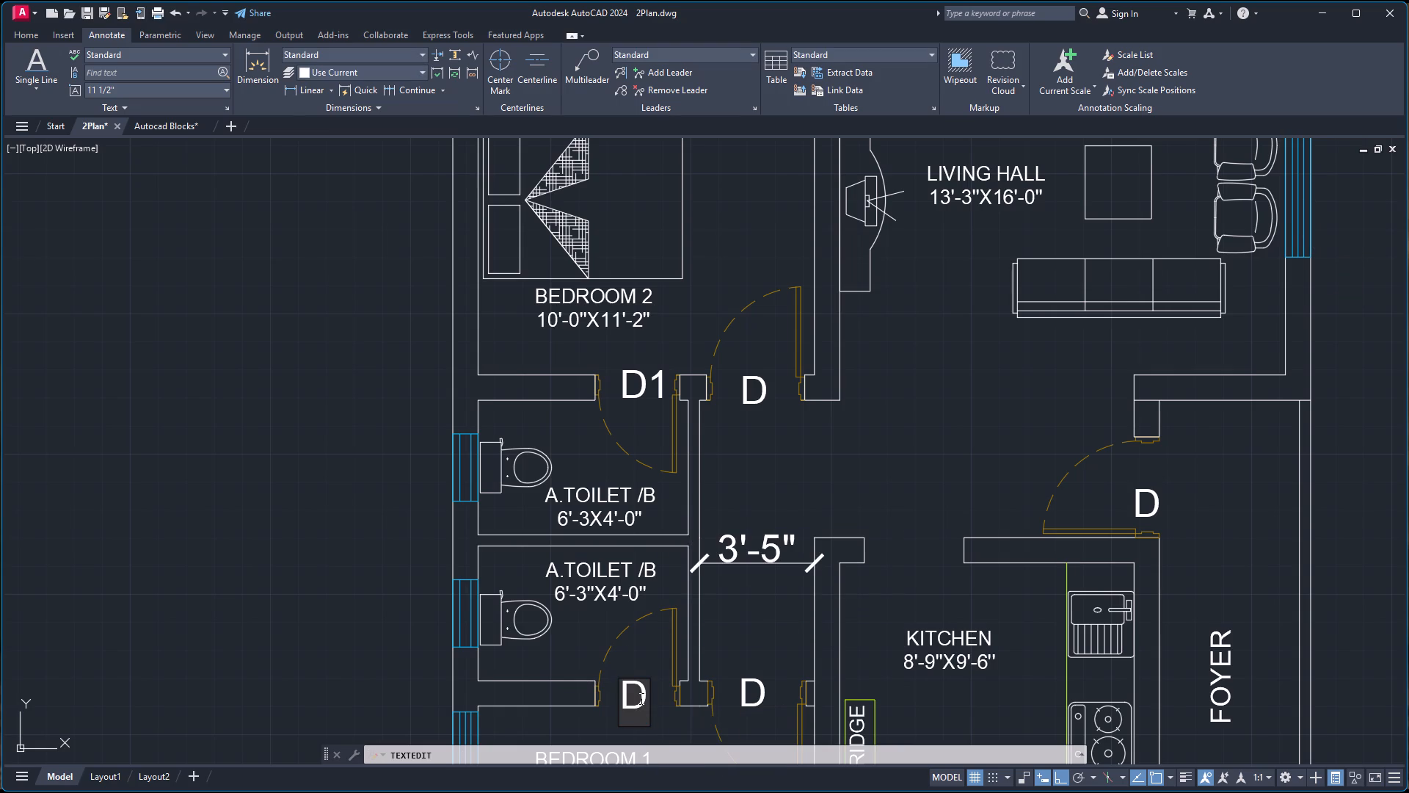
{"action": "key", "text": "1"}
{"action": "left_click", "coordinate": [921, 413]}
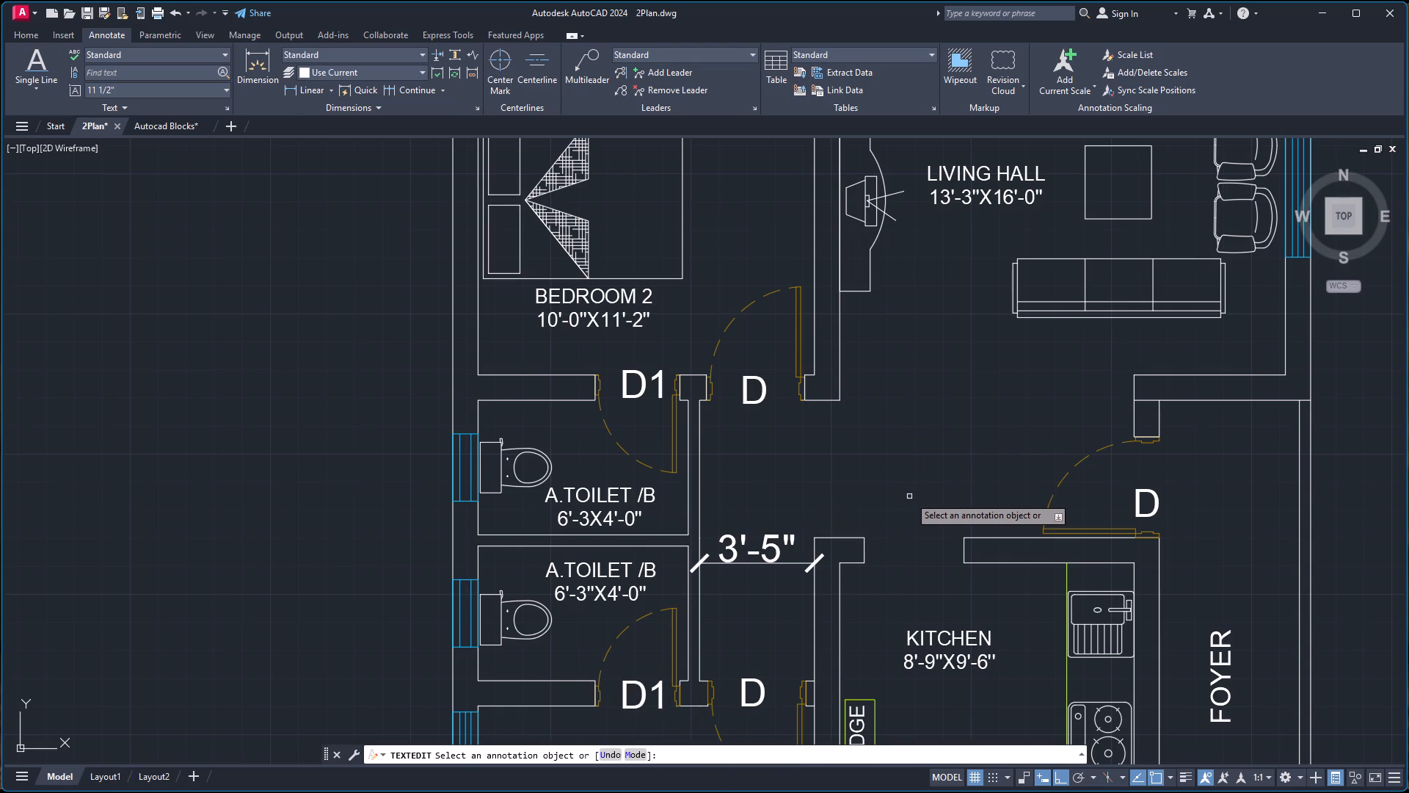
Change the D label at the foyer door to MD and end text editing.
{"action": "double_click", "coordinate": [1136, 502]}
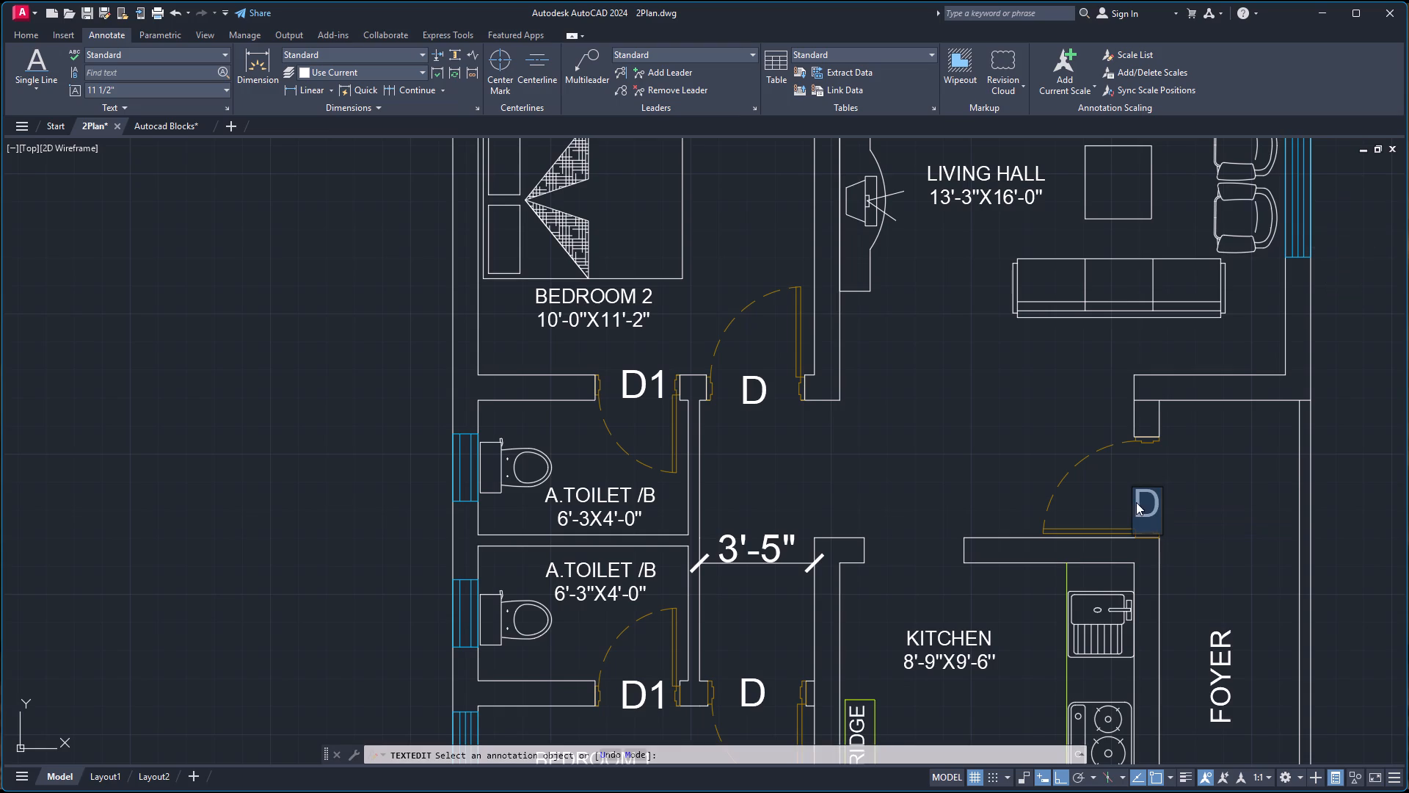
{"action": "left_click", "coordinate": [1150, 504]}
{"action": "key", "text": "Left"}
{"action": "key", "text": "m"}
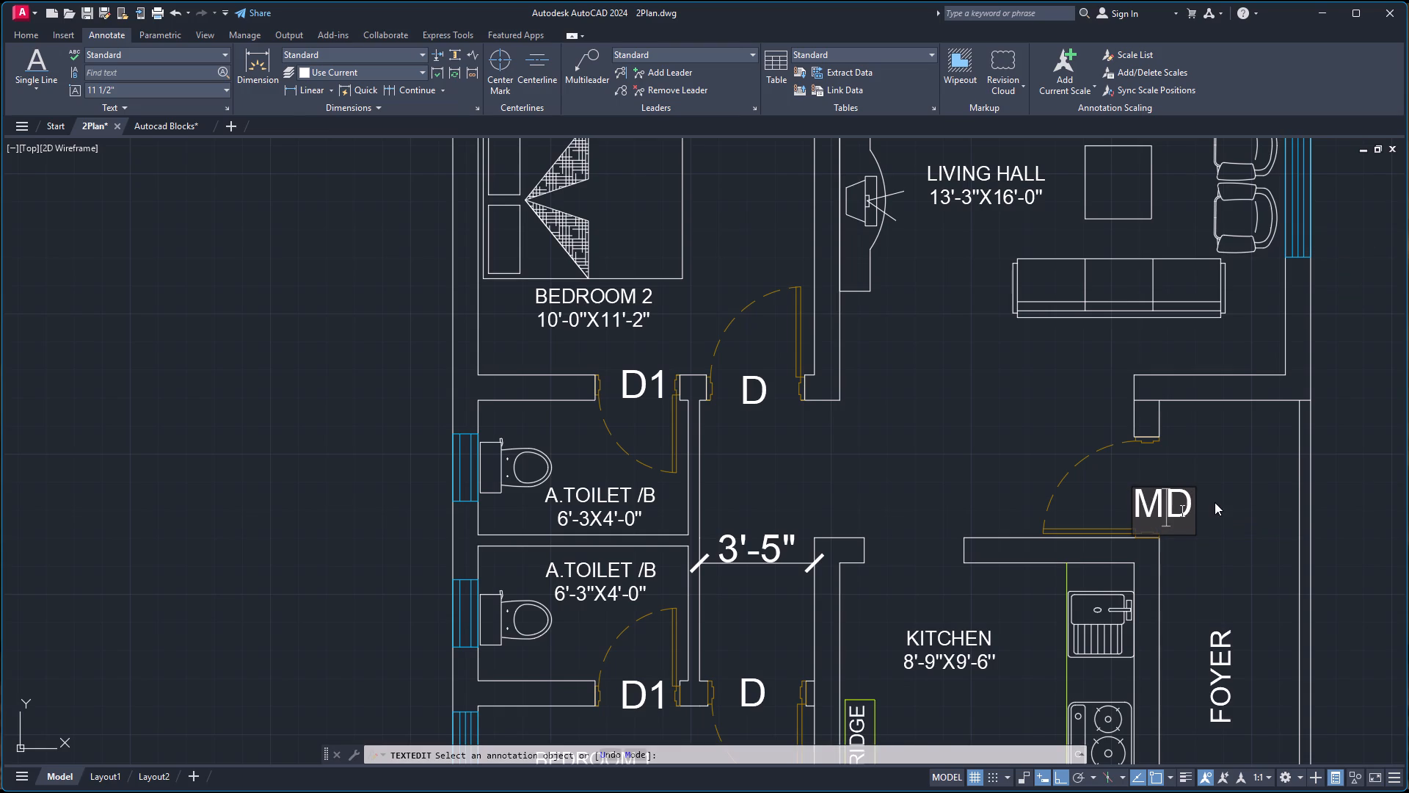
{"action": "left_click", "coordinate": [1220, 500]}
{"action": "left_click", "coordinate": [1187, 503]}
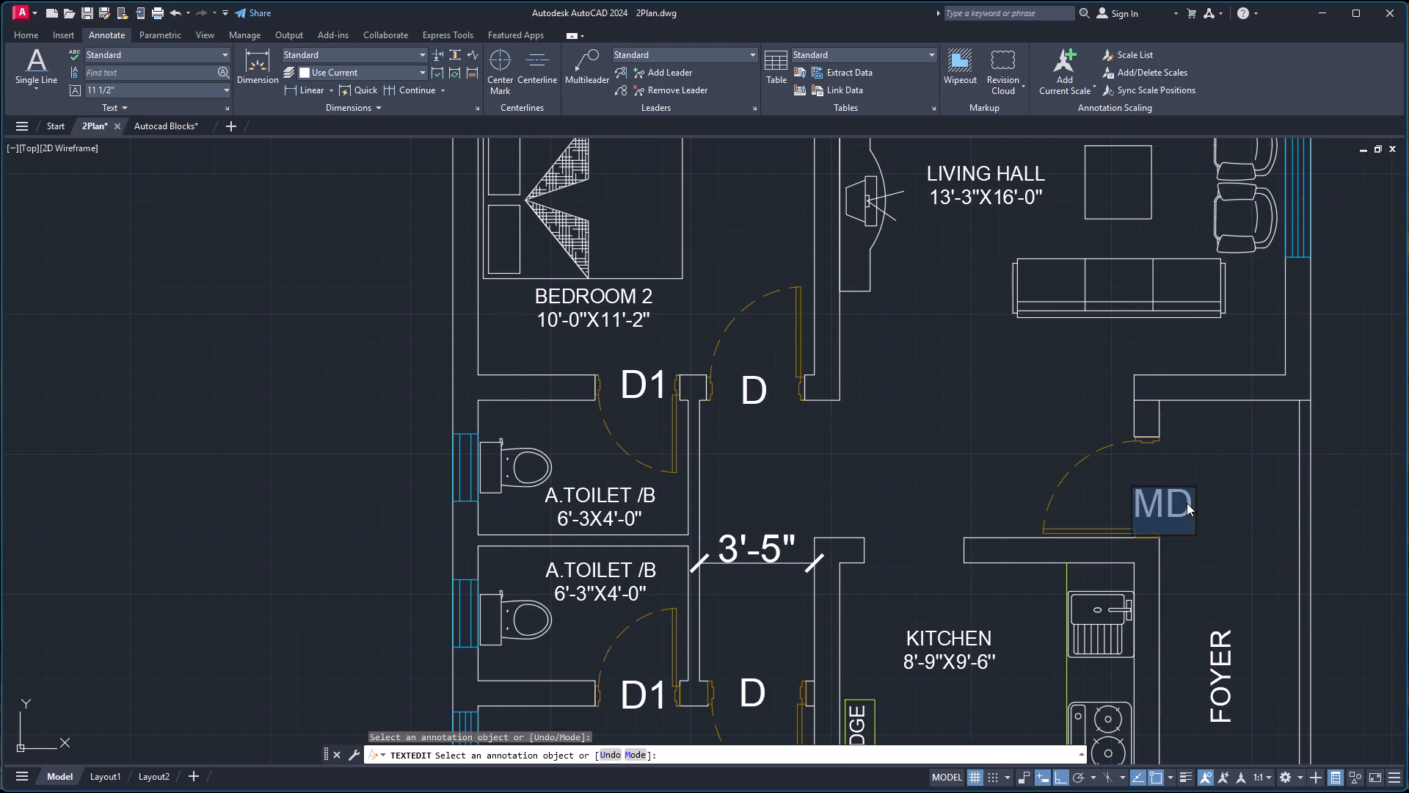
{"action": "key", "text": "Escape"}
{"action": "key", "text": "Escape"}
Set the rotation of the MD label to 90 and close its quick properties.
{"action": "left_click", "coordinate": [1189, 503]}
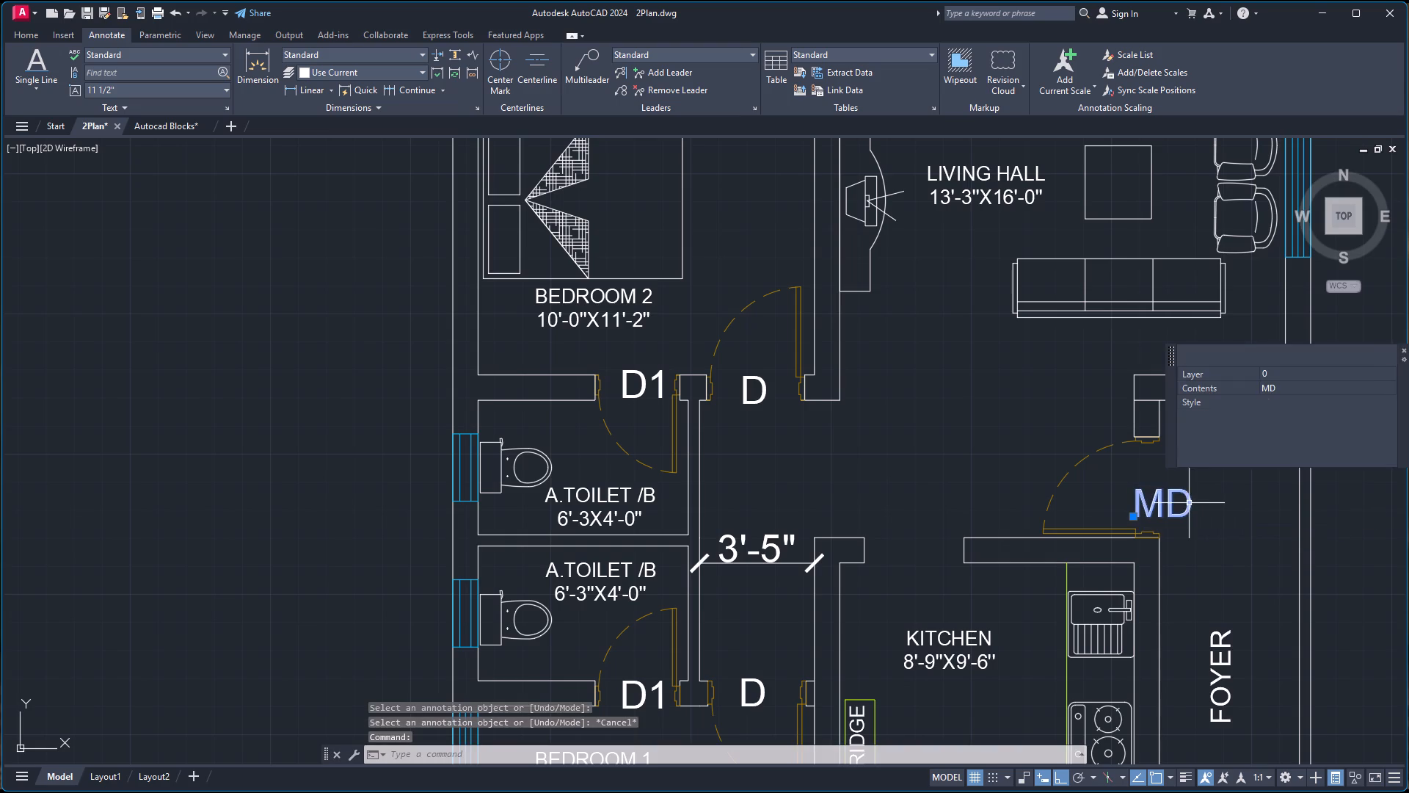
{"action": "left_click", "coordinate": [1281, 456]}
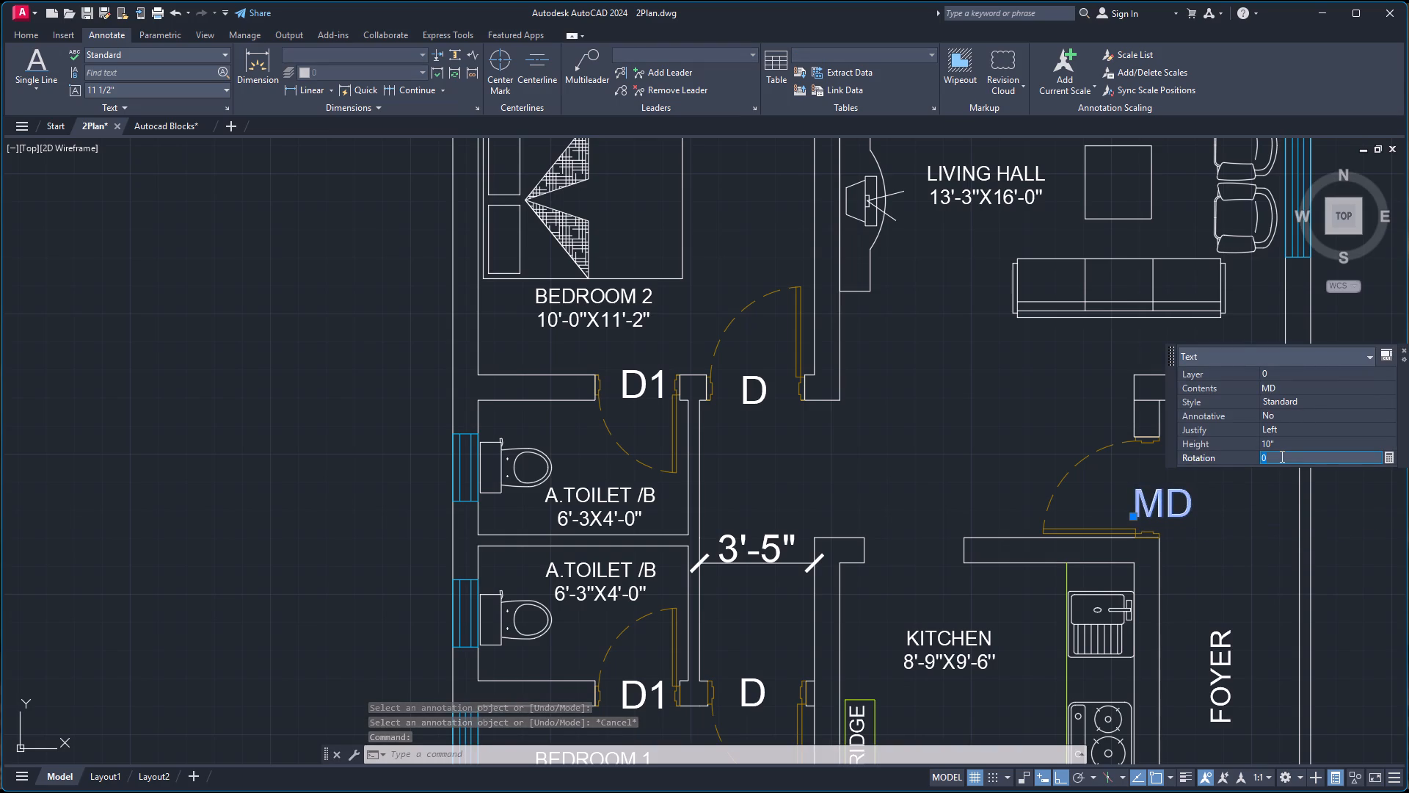
{"action": "type", "text": "90"}
{"action": "key", "text": "Return"}
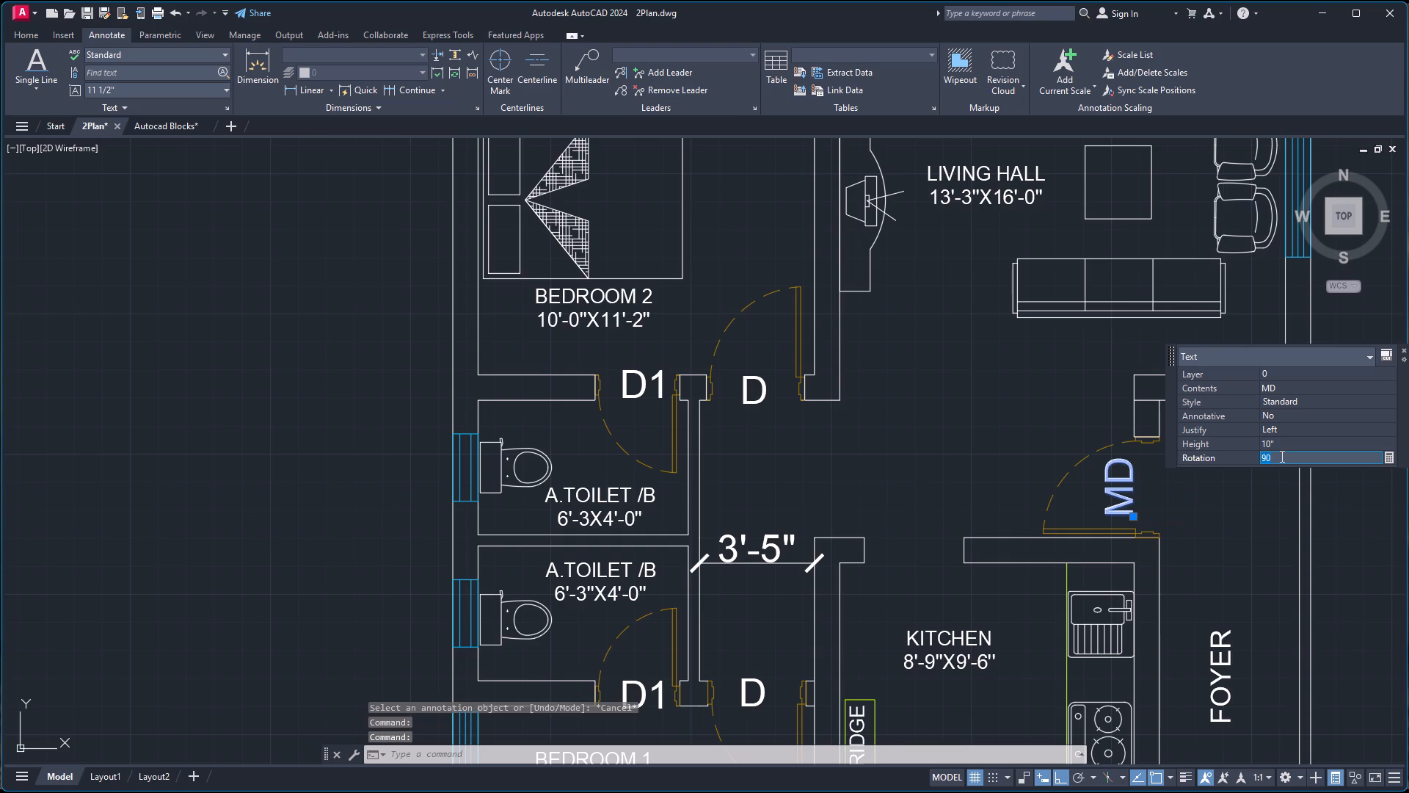
{"action": "left_click", "coordinate": [1402, 349]}
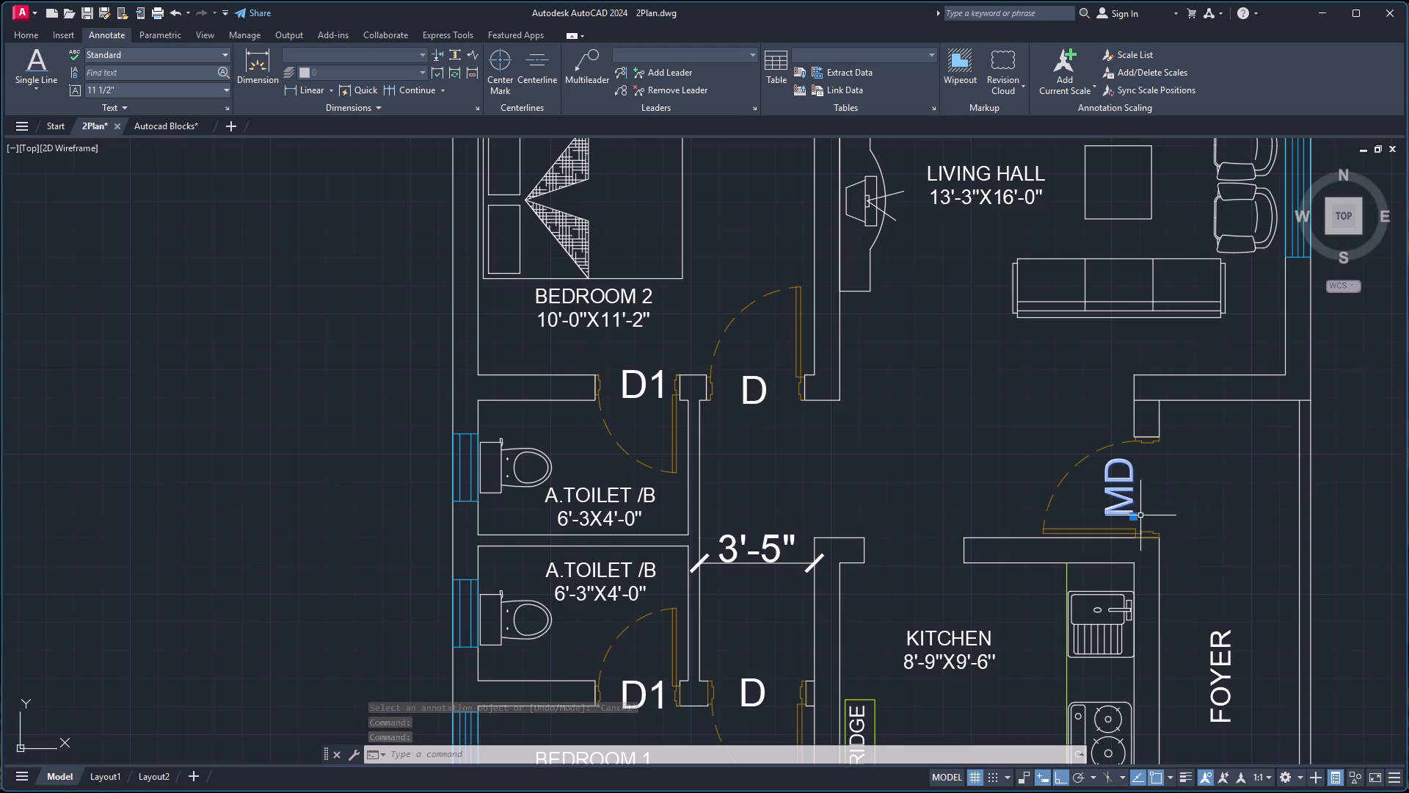
Move the MD label about 11" horizontally toward the foyer so it sits in the door's wall opening.
{"action": "left_click", "coordinate": [1133, 517]}
{"action": "scroll", "coordinate": [1154, 510], "scroll_direction": "up", "scroll_amount": 3}
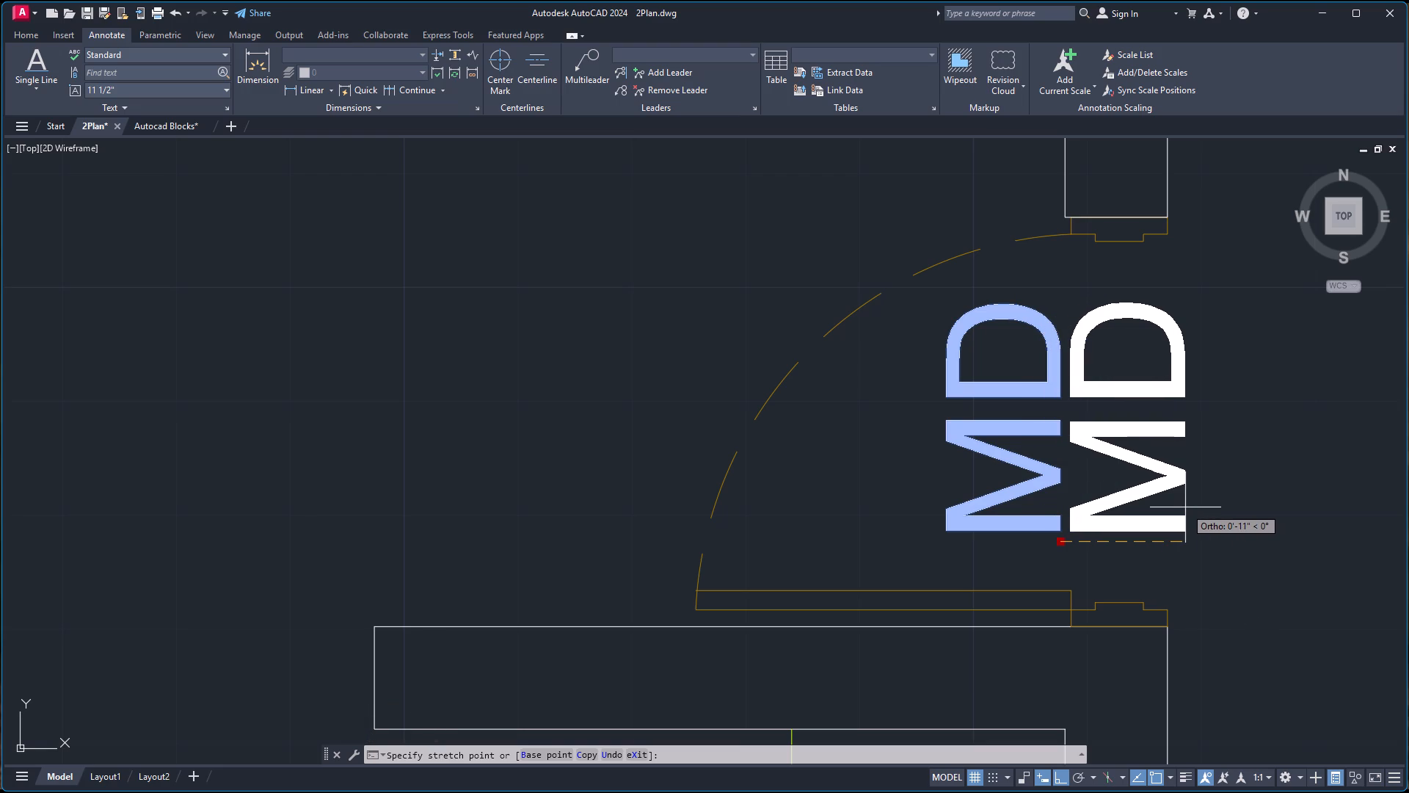
{"action": "left_click", "coordinate": [1185, 507]}
{"action": "key", "text": "Escape"}
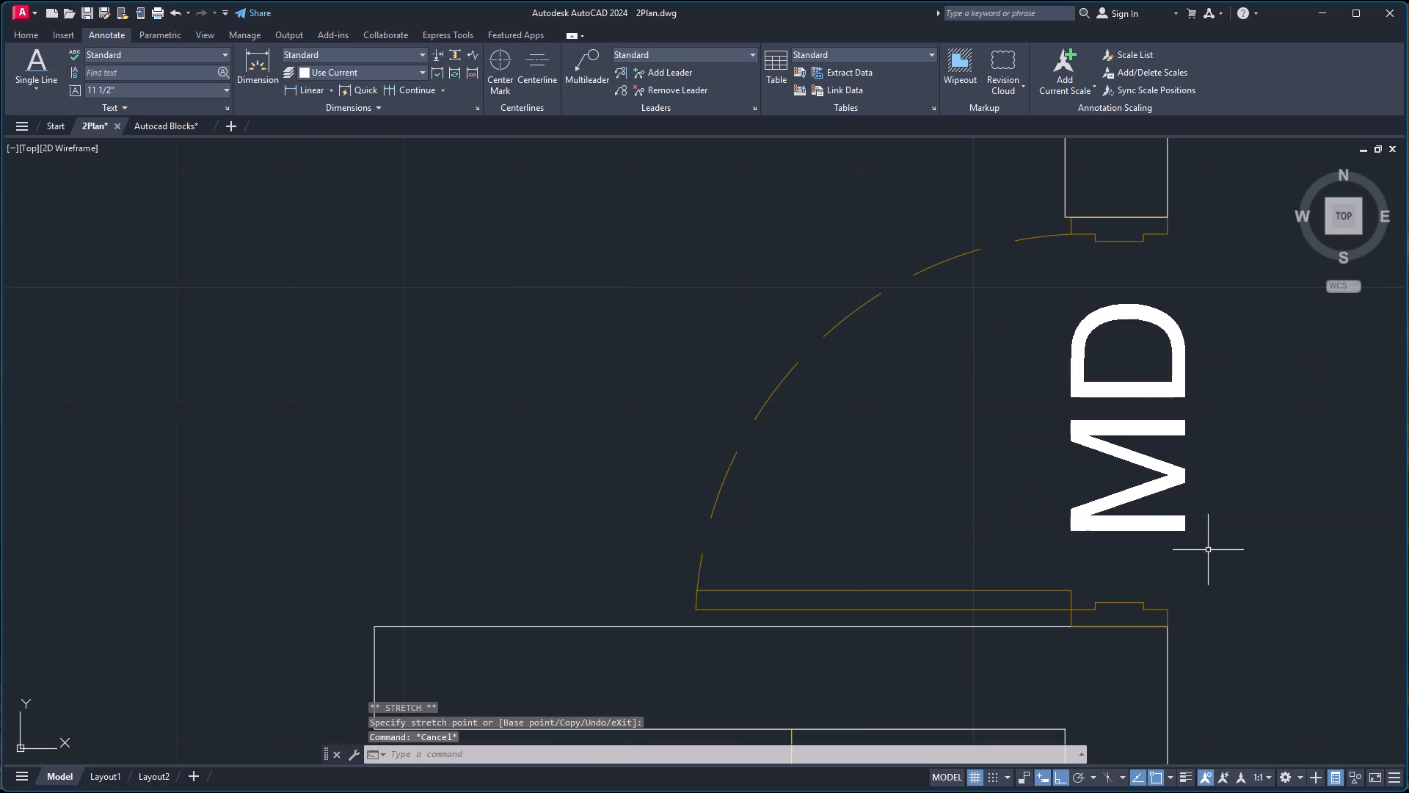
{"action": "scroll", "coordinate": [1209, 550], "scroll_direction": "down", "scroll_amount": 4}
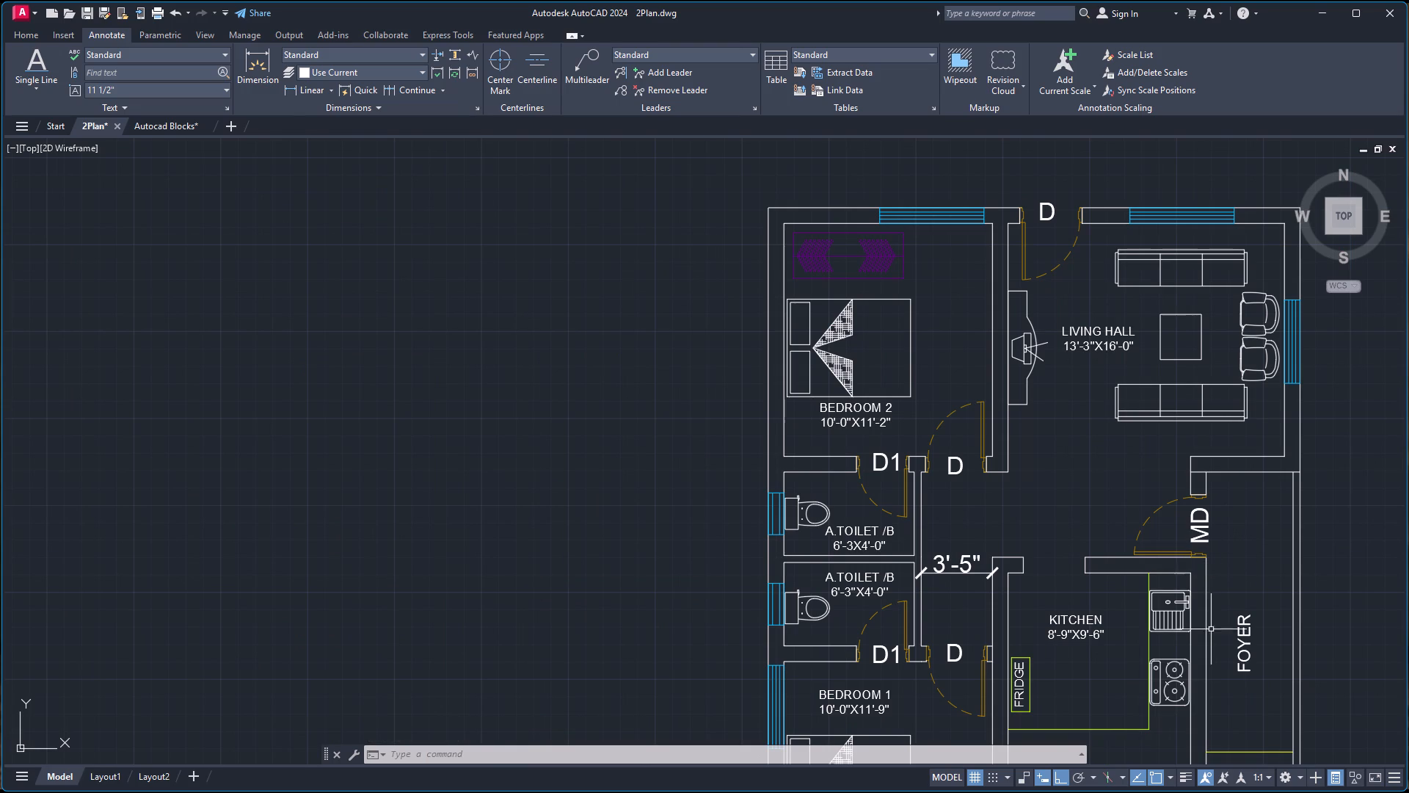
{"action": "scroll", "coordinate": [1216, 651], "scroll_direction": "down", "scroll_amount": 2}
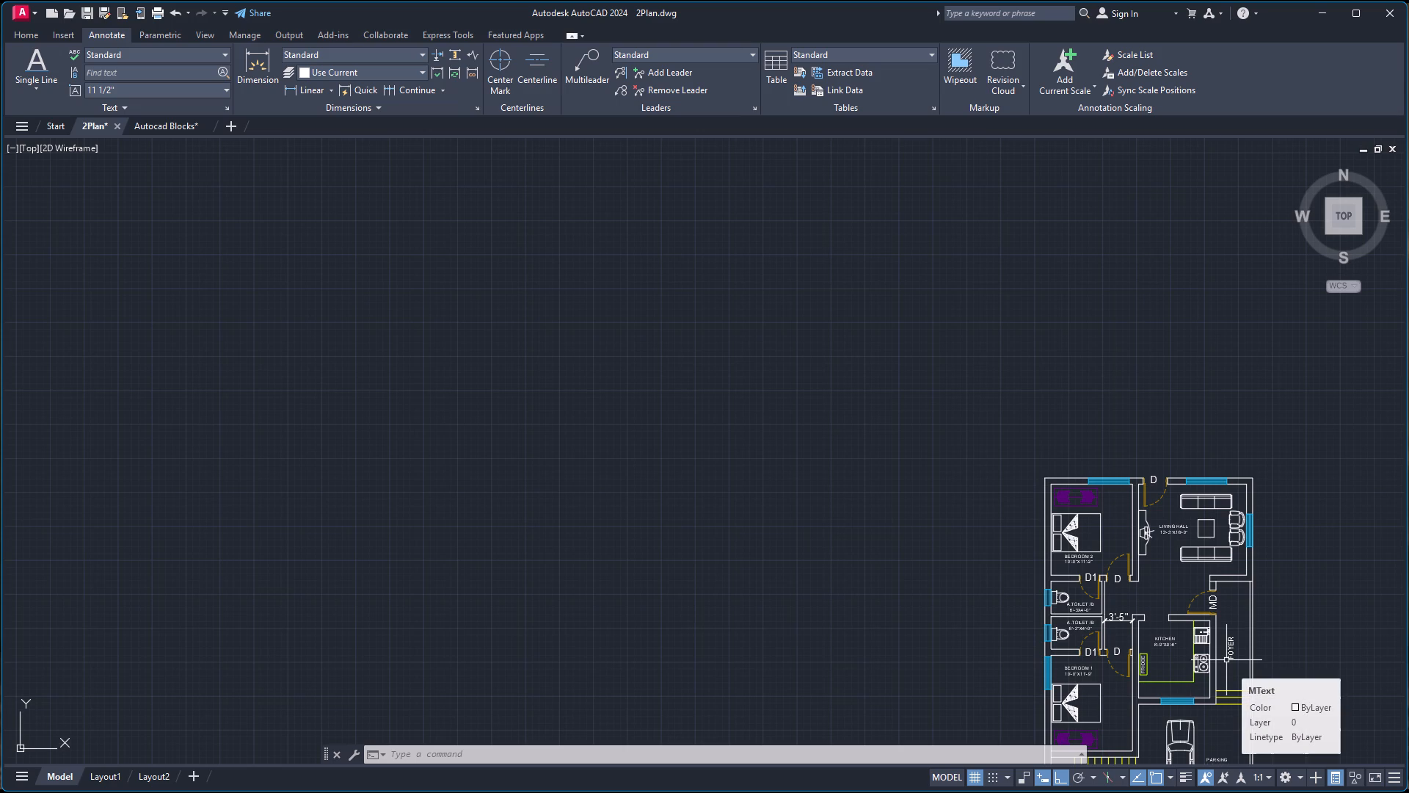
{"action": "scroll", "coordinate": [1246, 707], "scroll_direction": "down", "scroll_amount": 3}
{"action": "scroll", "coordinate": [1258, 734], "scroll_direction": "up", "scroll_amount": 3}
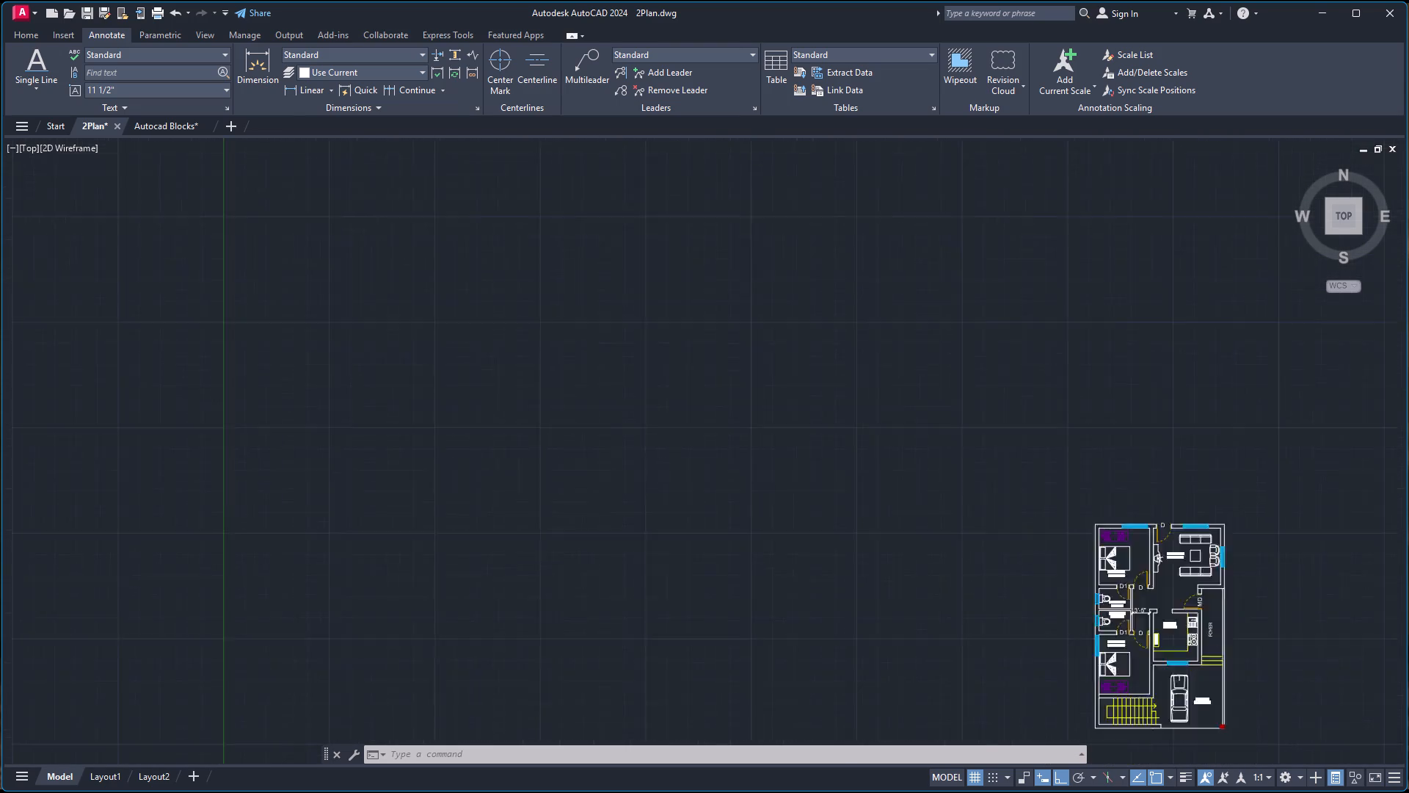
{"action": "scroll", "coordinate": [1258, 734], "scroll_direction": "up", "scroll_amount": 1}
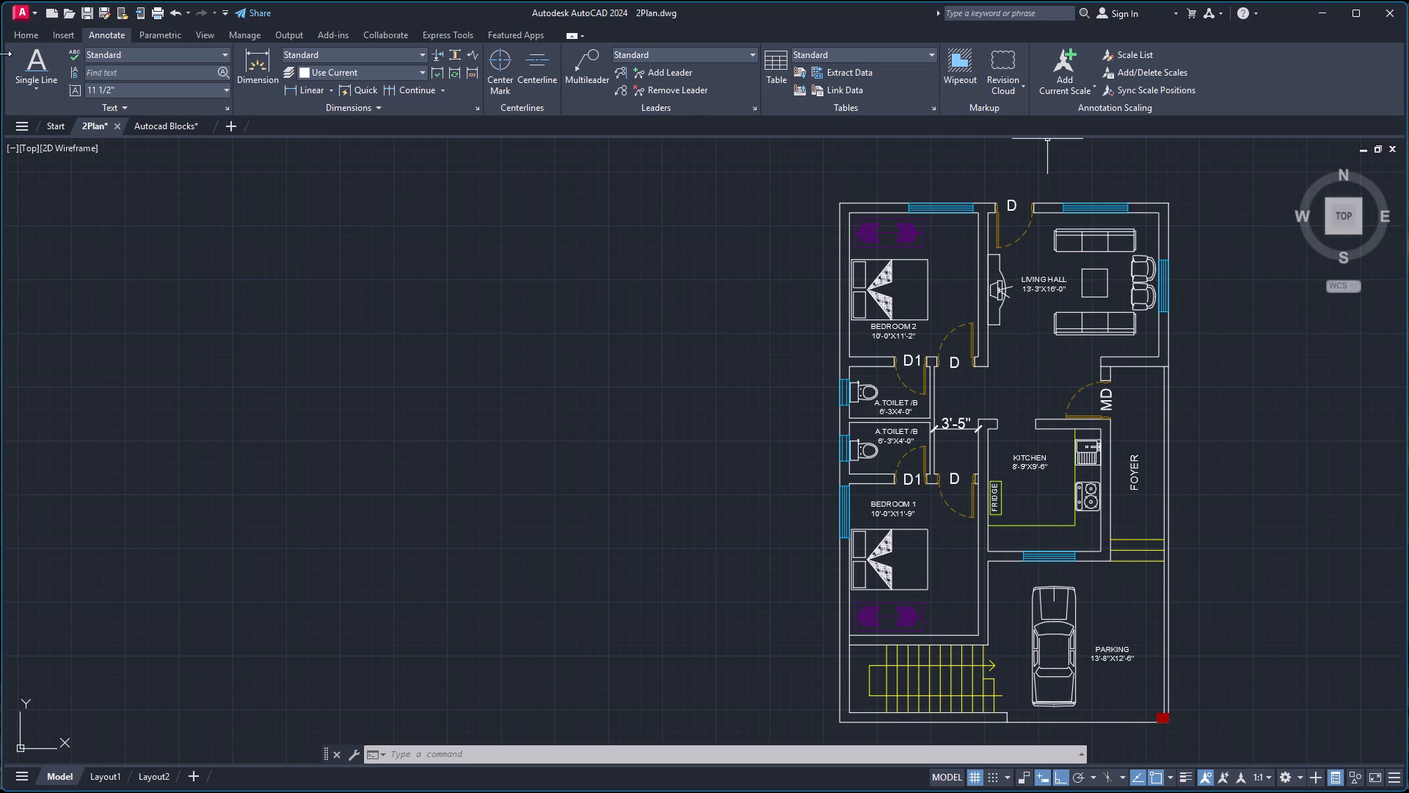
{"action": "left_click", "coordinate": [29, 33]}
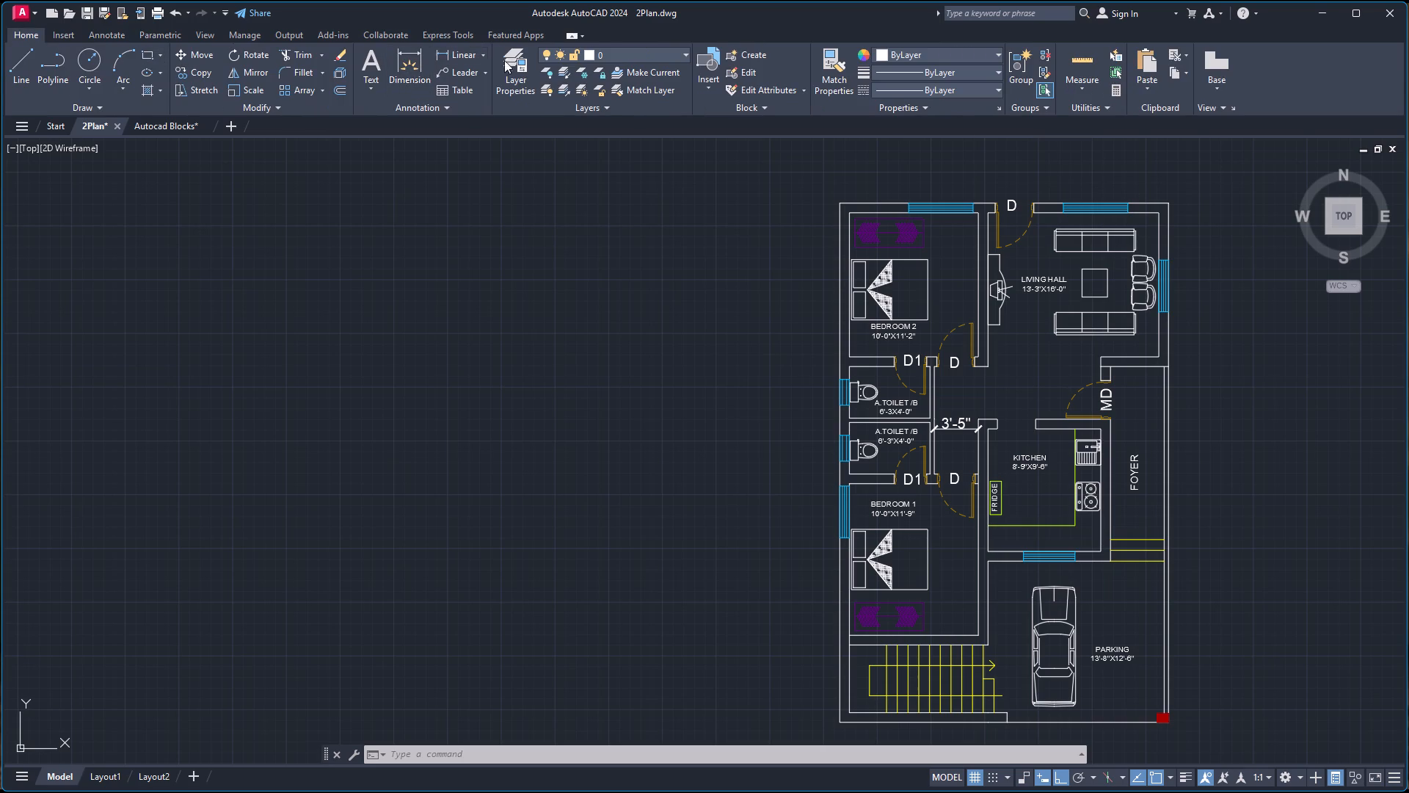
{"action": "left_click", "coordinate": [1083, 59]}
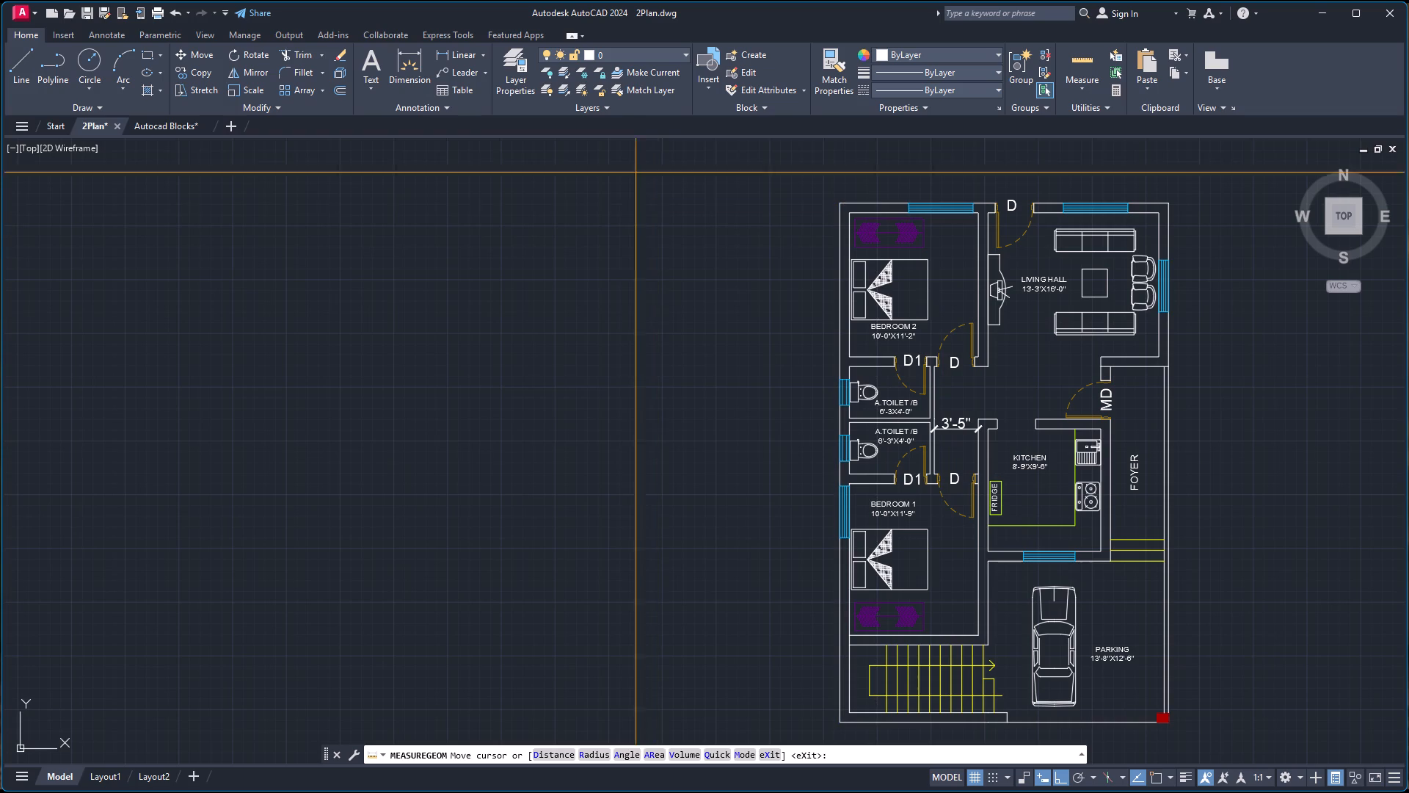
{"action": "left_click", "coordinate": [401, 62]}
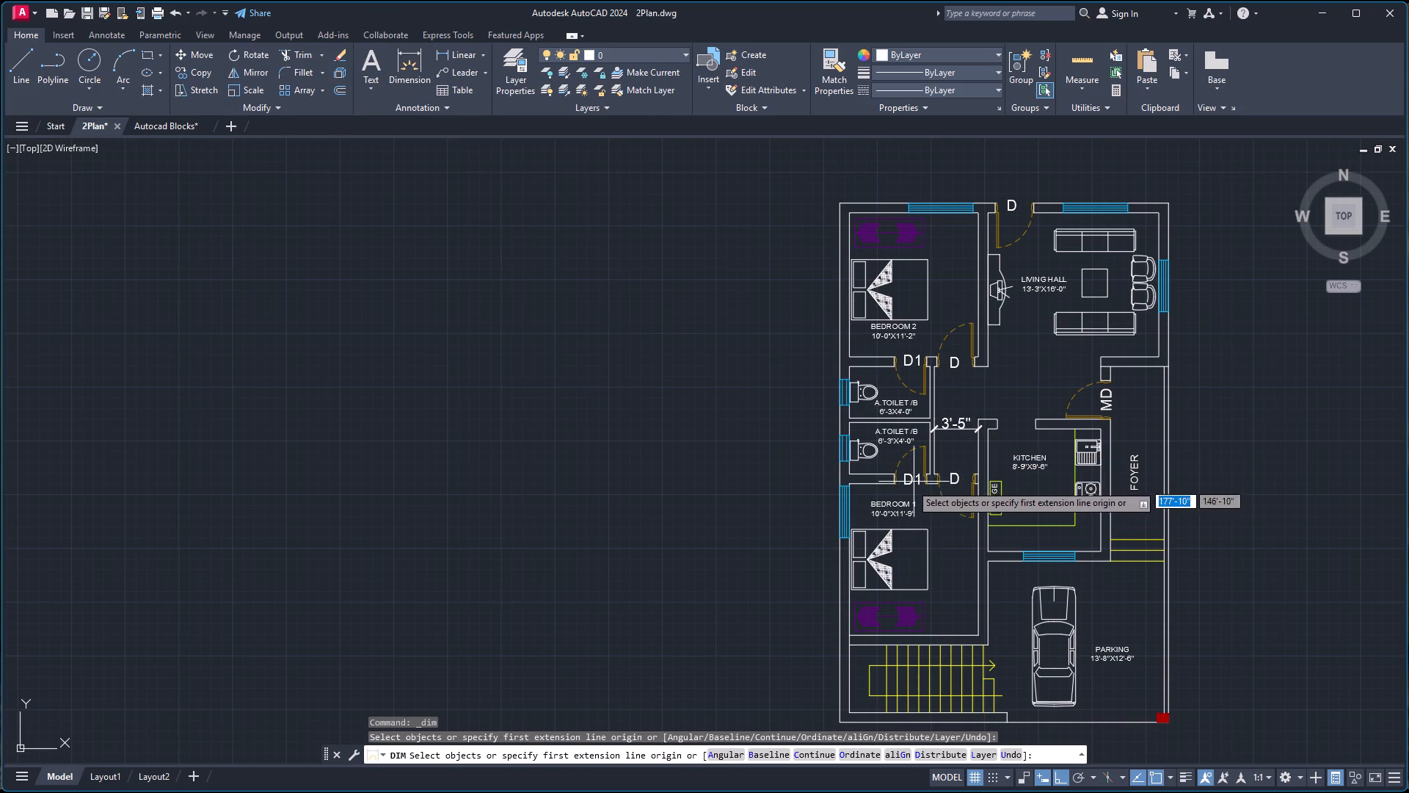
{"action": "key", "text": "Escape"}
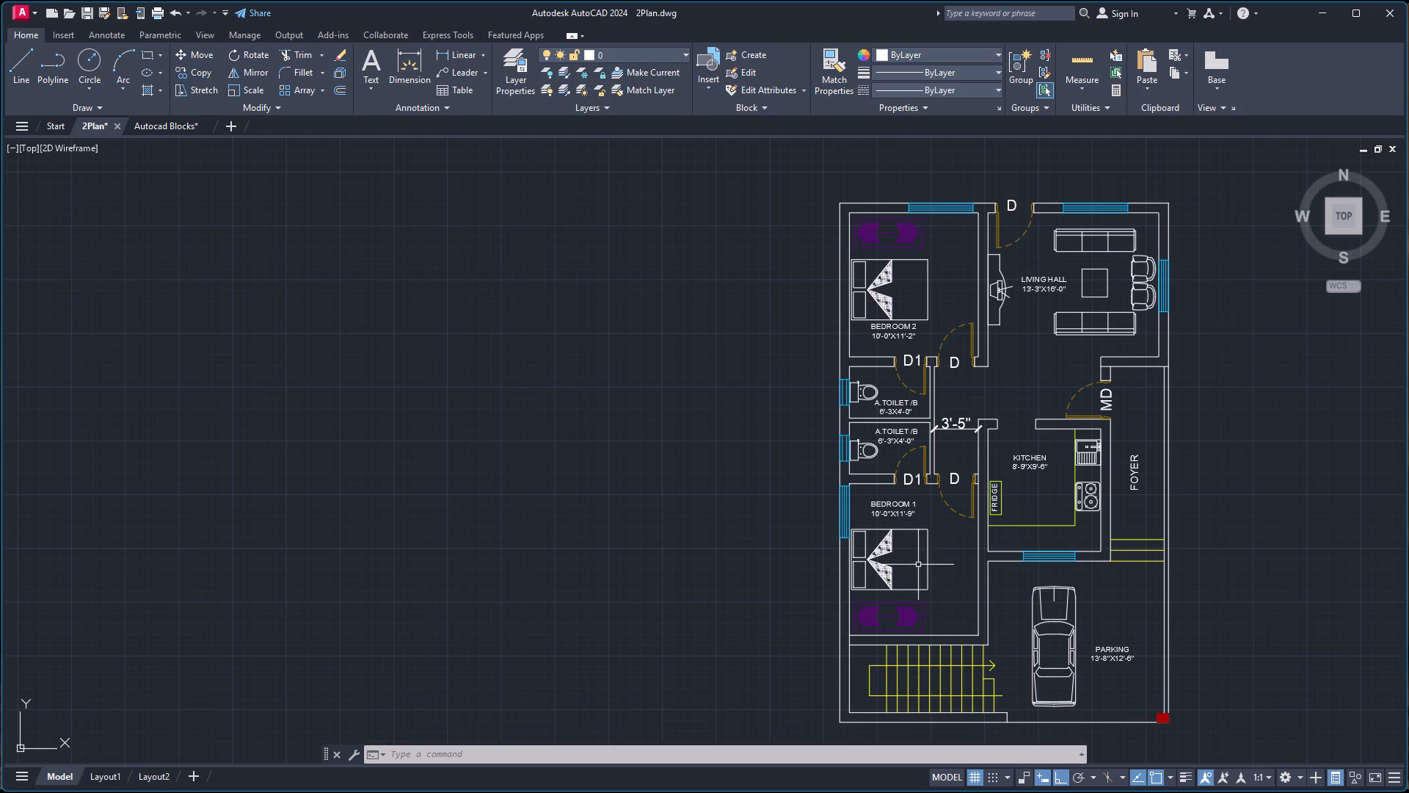
Put the line across the parking area's outer front opening on layer 0 with the HIDDEN2 linetype, and deselect it.
{"action": "left_click", "coordinate": [1084, 722]}
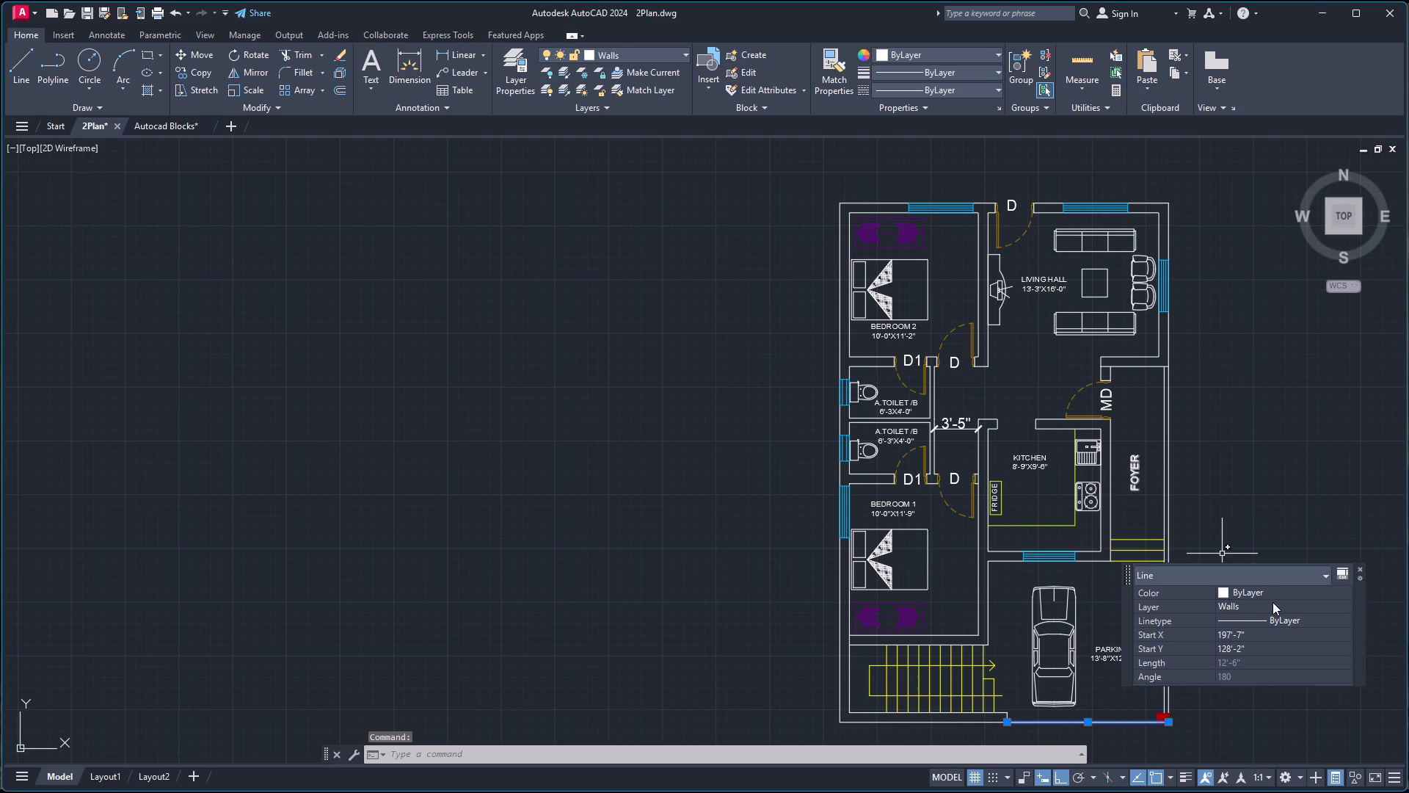
{"action": "left_click", "coordinate": [1282, 620]}
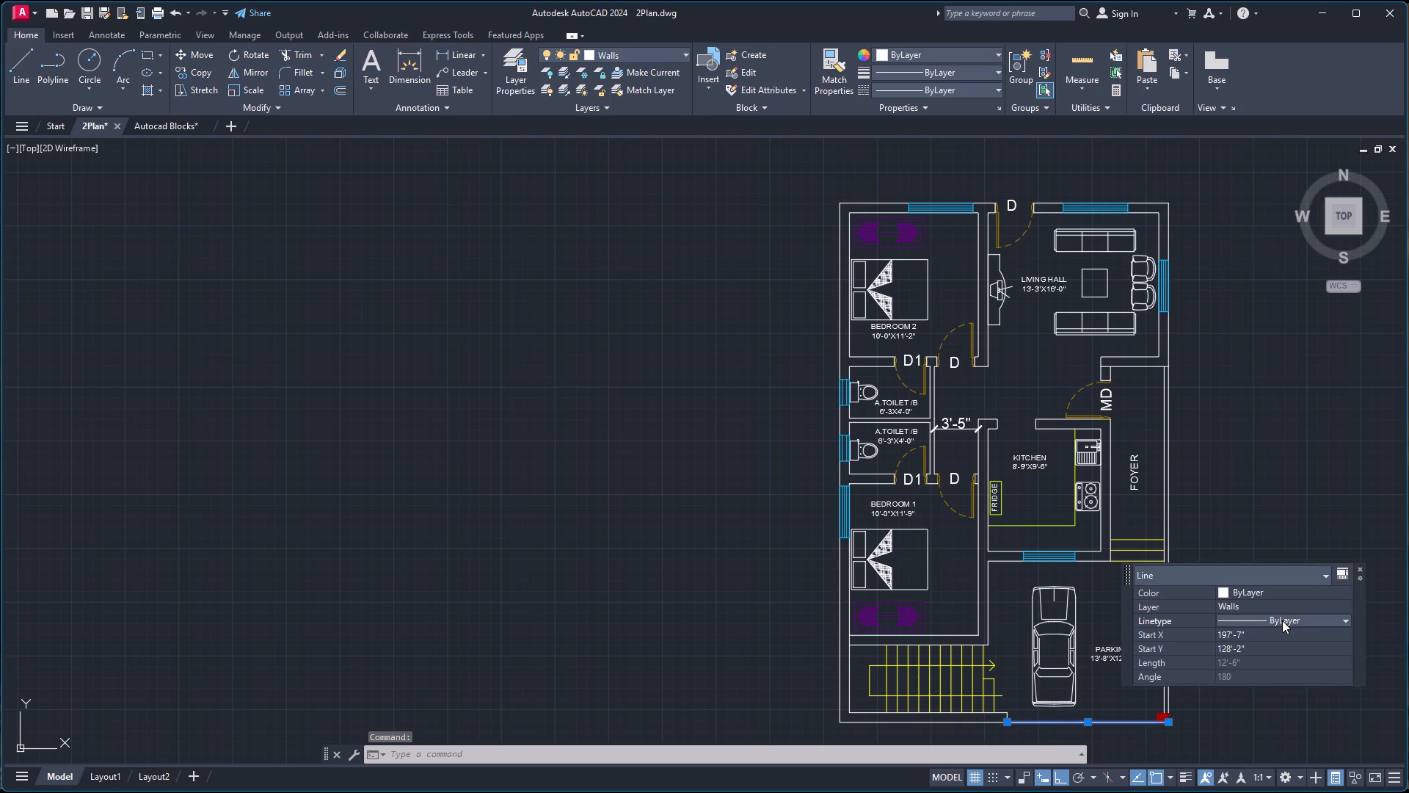
{"action": "left_click", "coordinate": [1282, 620]}
{"action": "left_click", "coordinate": [1282, 620]}
{"action": "left_click", "coordinate": [1277, 608]}
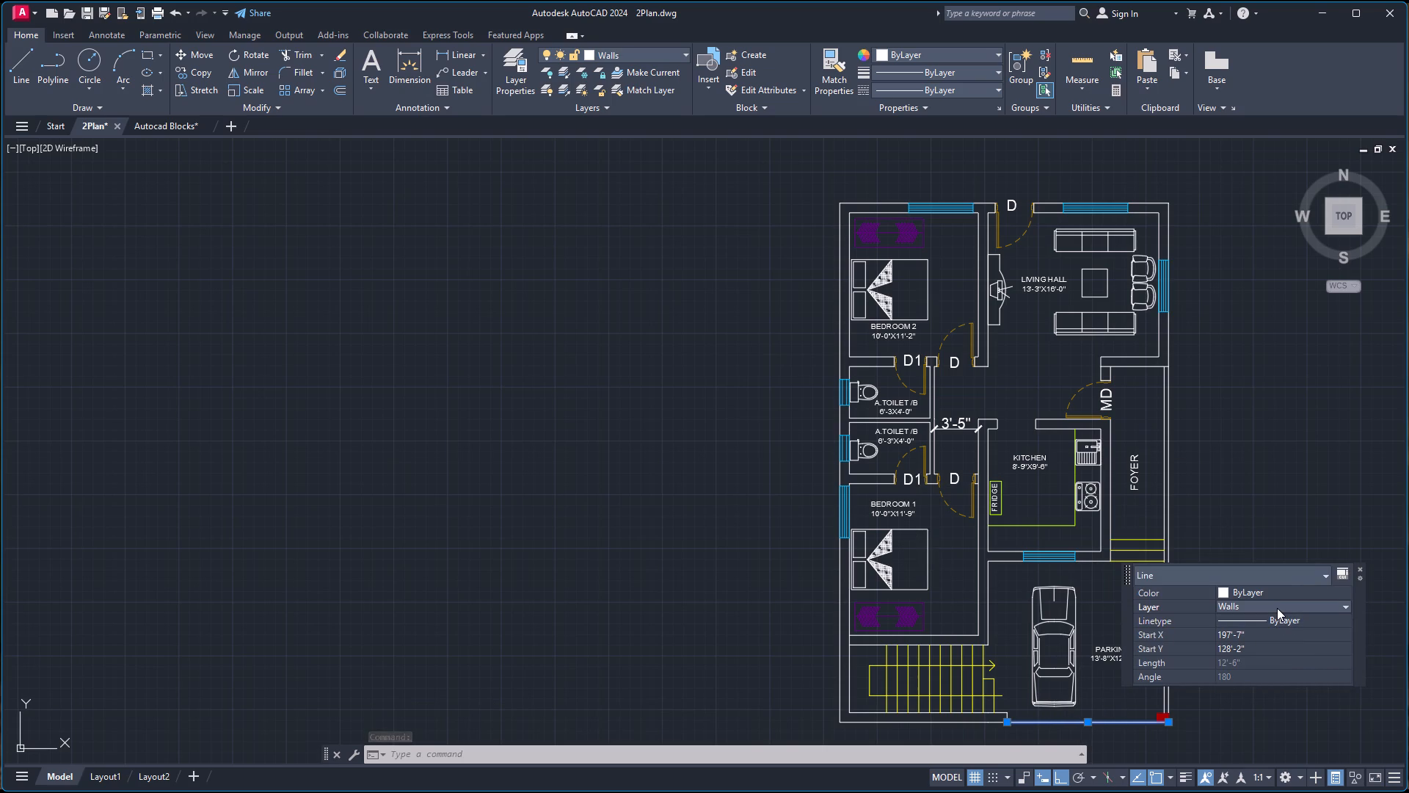
{"action": "left_click", "coordinate": [1277, 608]}
{"action": "left_click", "coordinate": [1258, 620]}
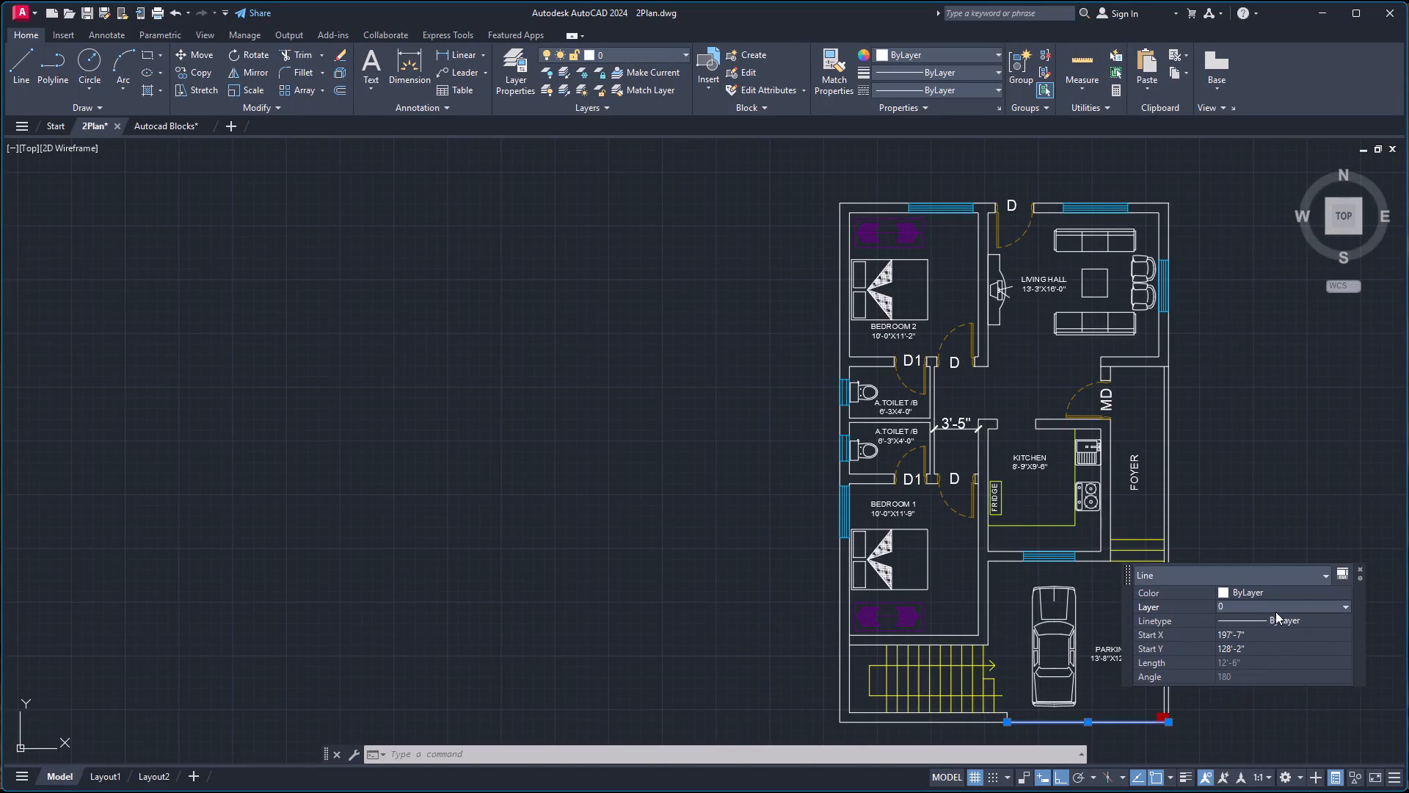
{"action": "left_click", "coordinate": [1281, 623]}
{"action": "left_click", "coordinate": [1281, 623]}
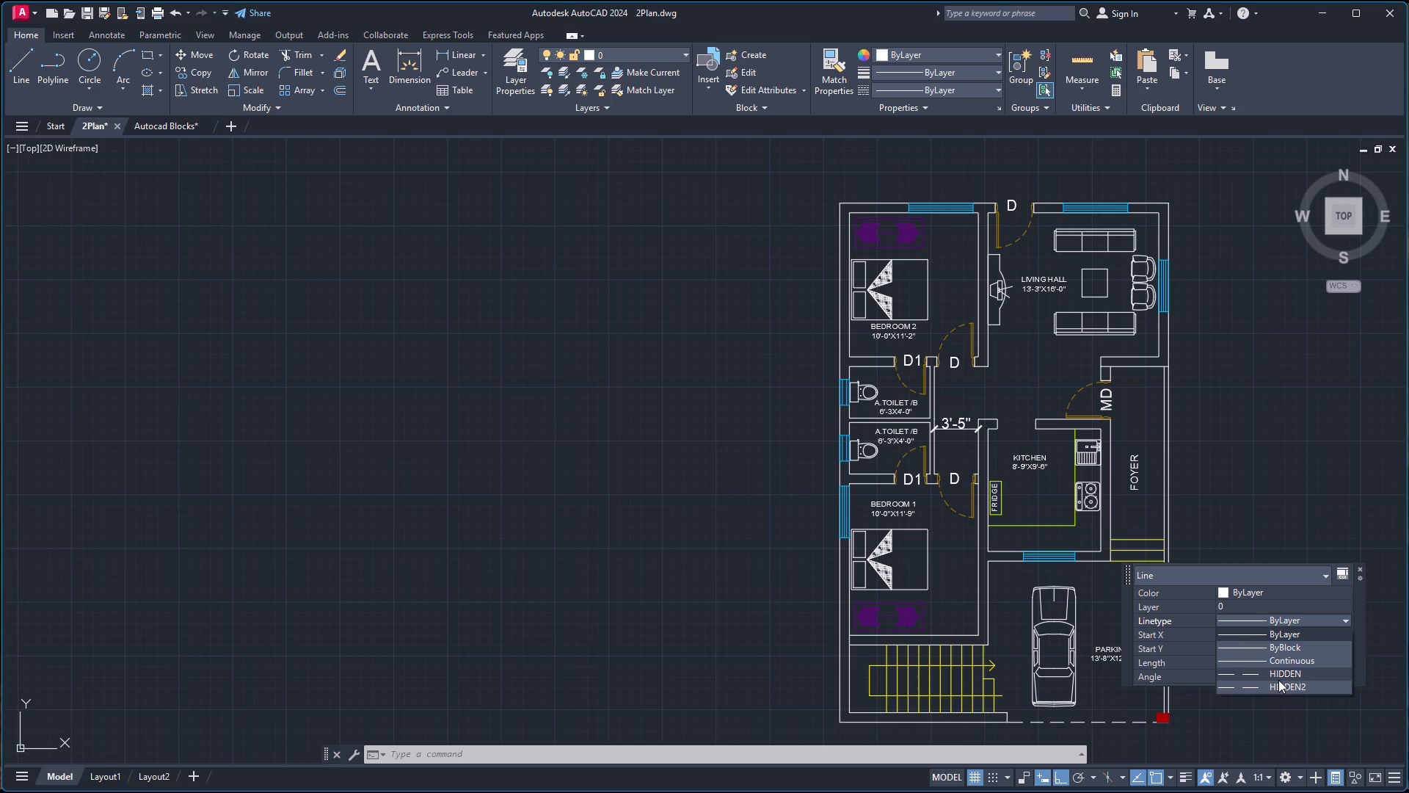
{"action": "left_click", "coordinate": [1279, 682]}
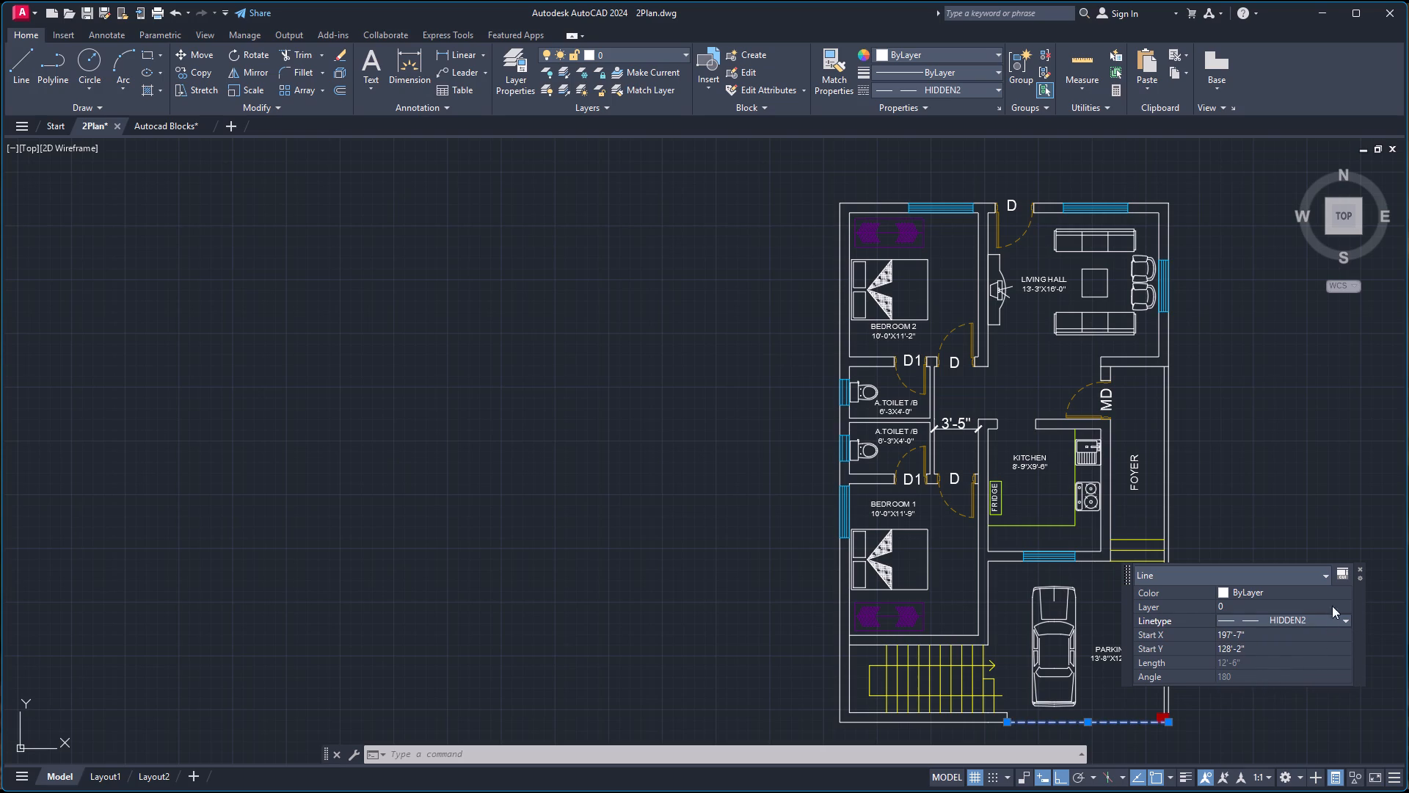
{"action": "left_click", "coordinate": [1359, 568]}
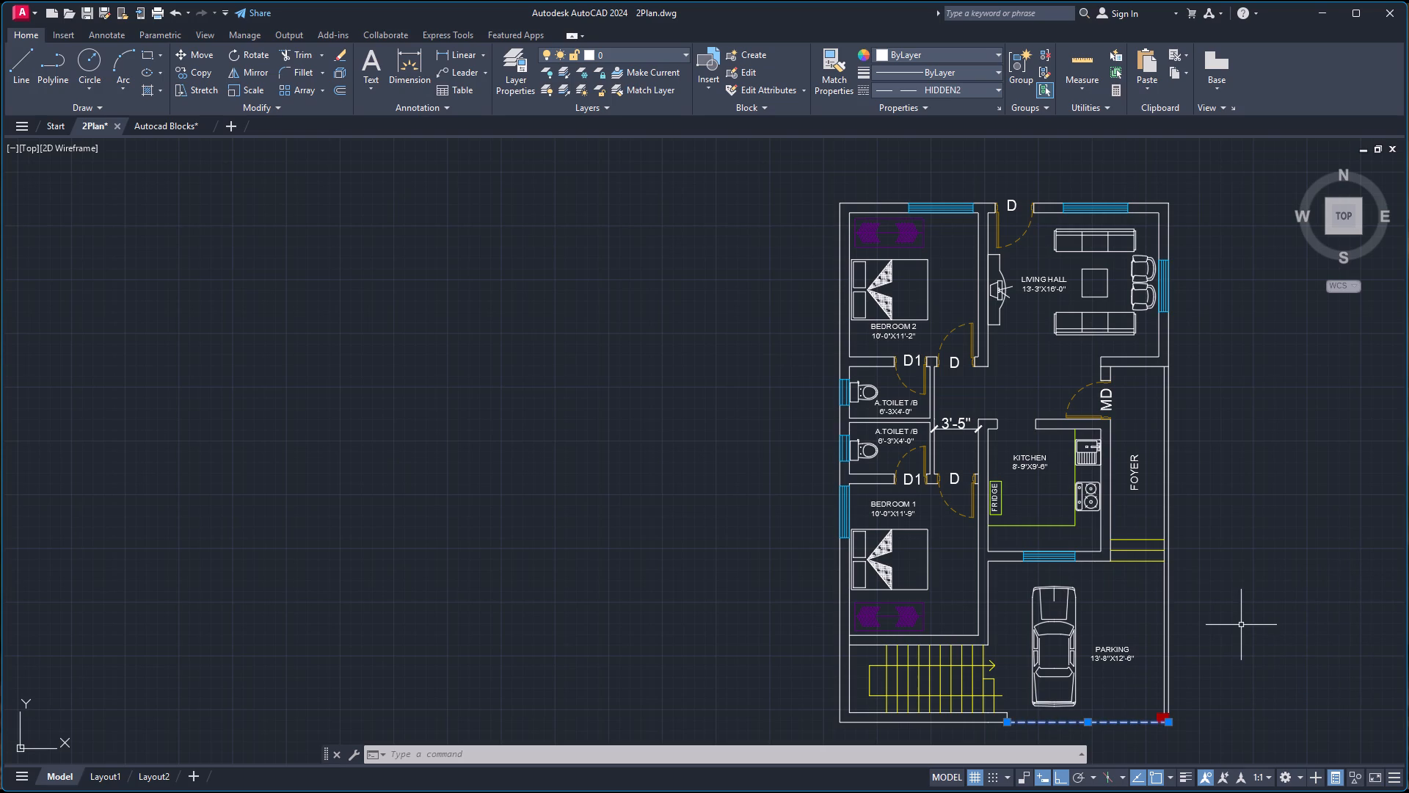
{"action": "key", "text": "Escape"}
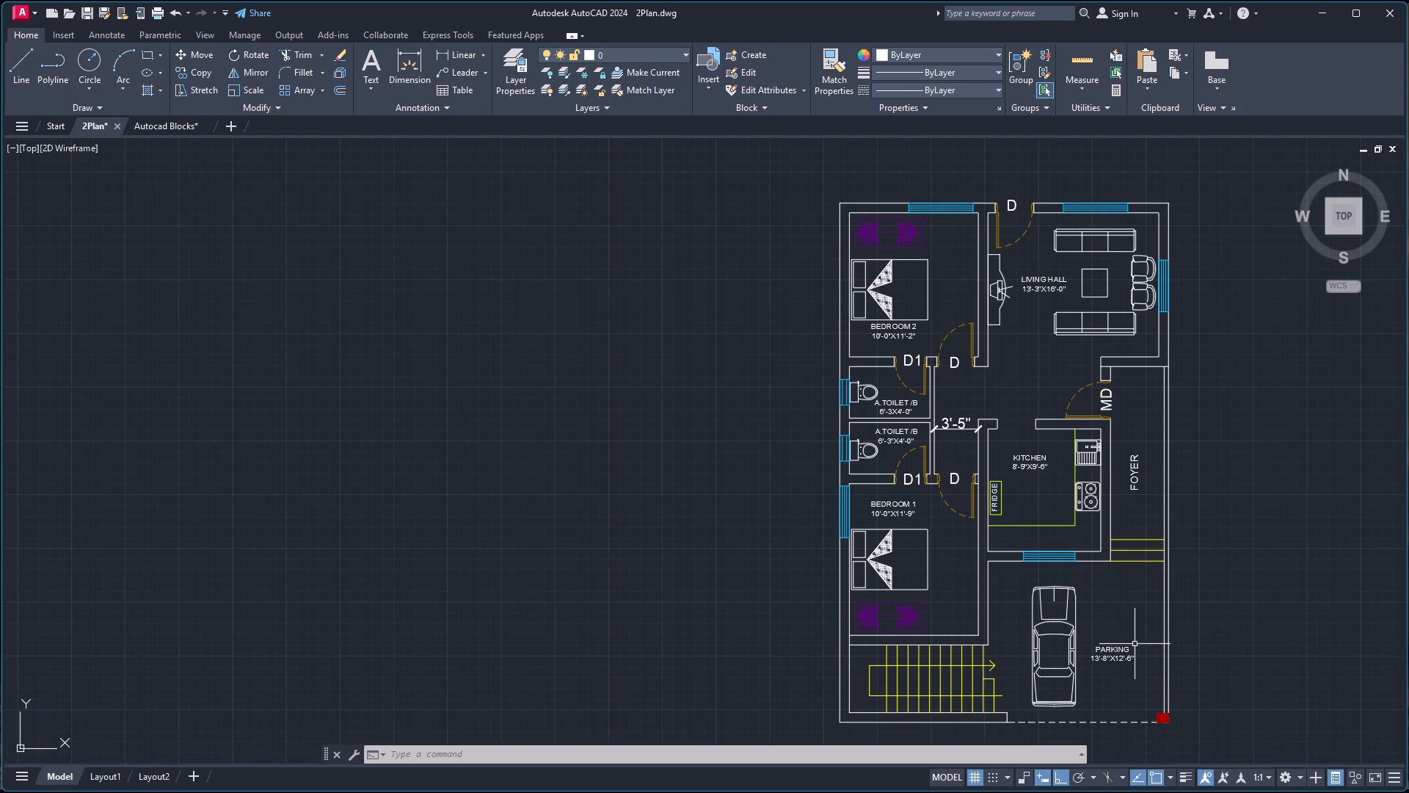
Create a new layer named Hatch.
{"action": "scroll", "coordinate": [1117, 646], "scroll_direction": "down", "scroll_amount": 1}
{"action": "scroll", "coordinate": [1118, 642], "scroll_direction": "up", "scroll_amount": 1}
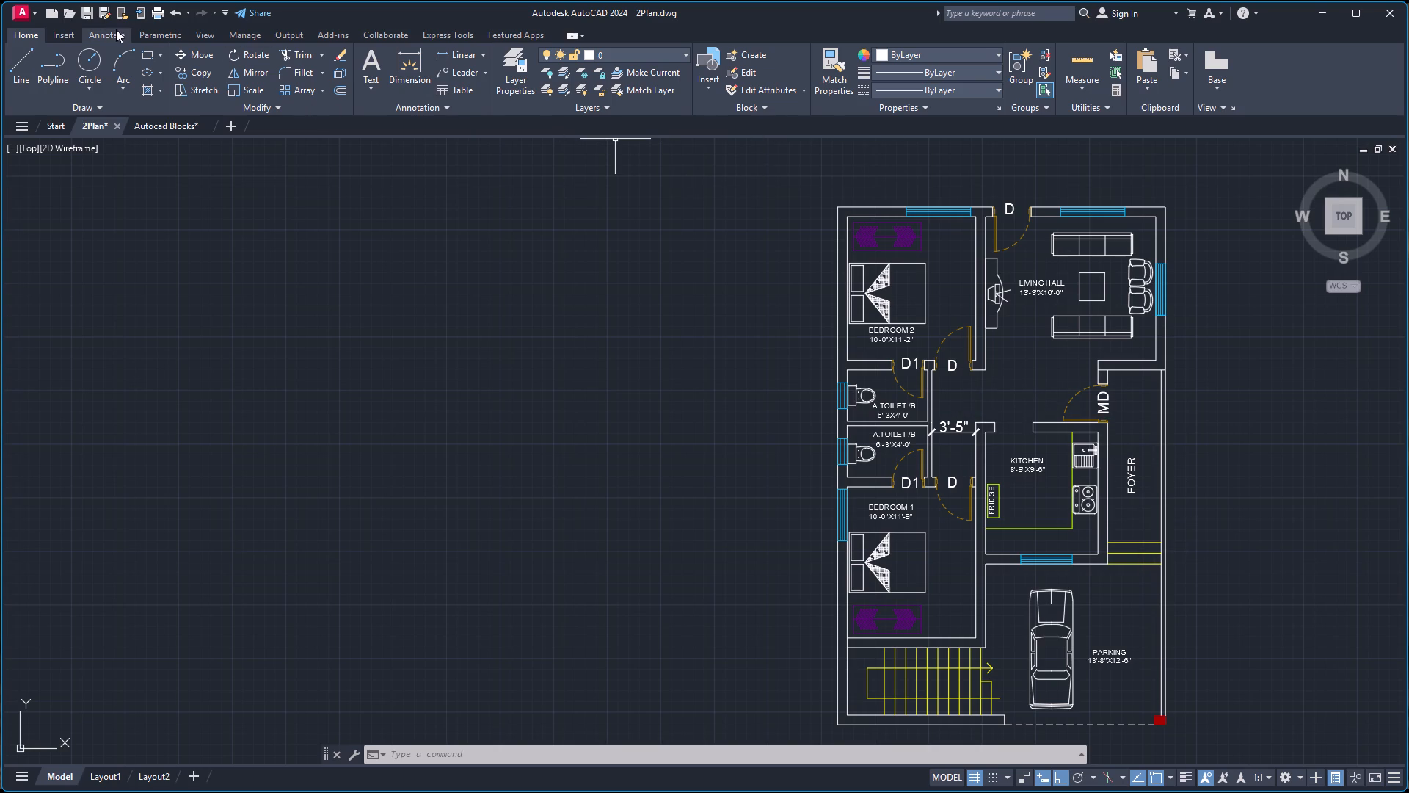
{"action": "left_click", "coordinate": [524, 59]}
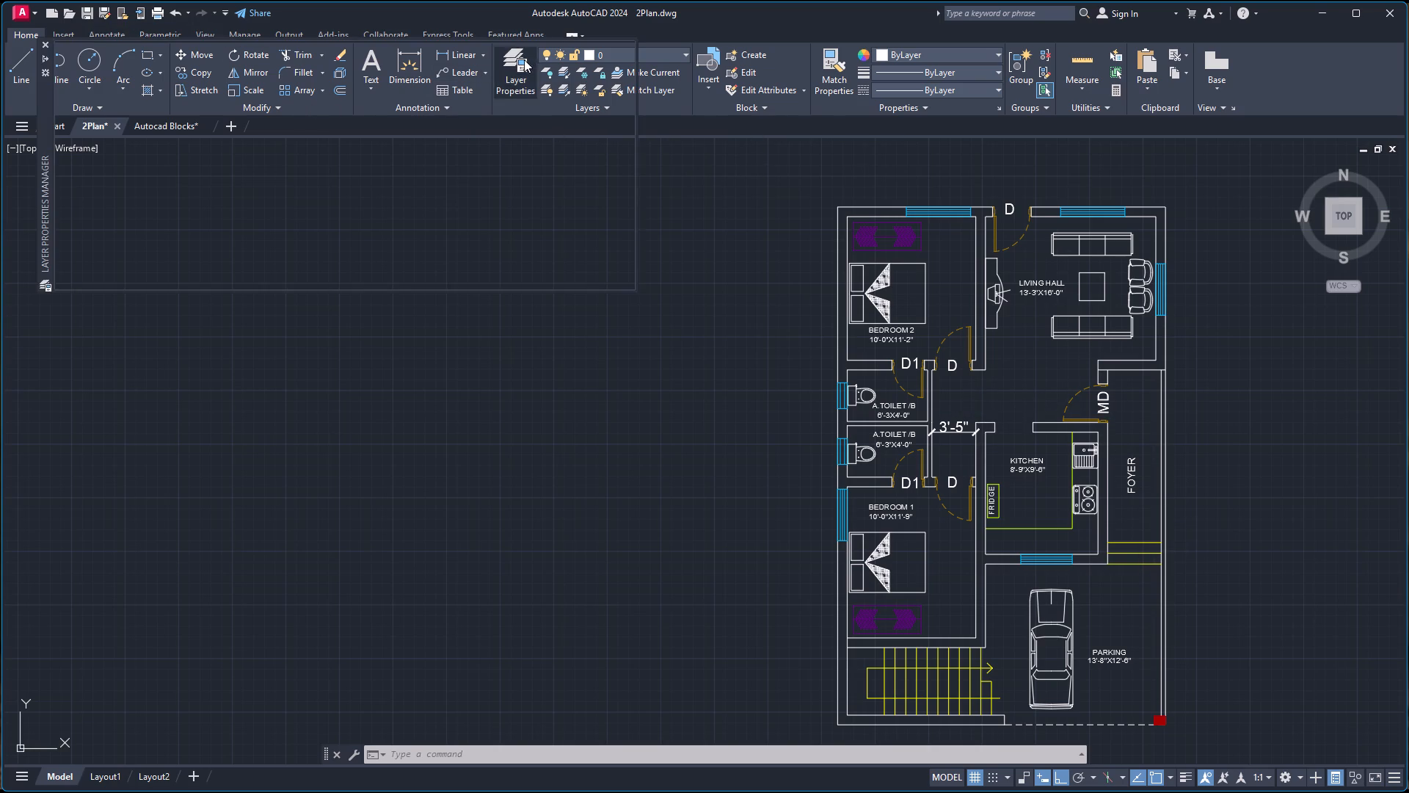
{"action": "left_click", "coordinate": [133, 63]}
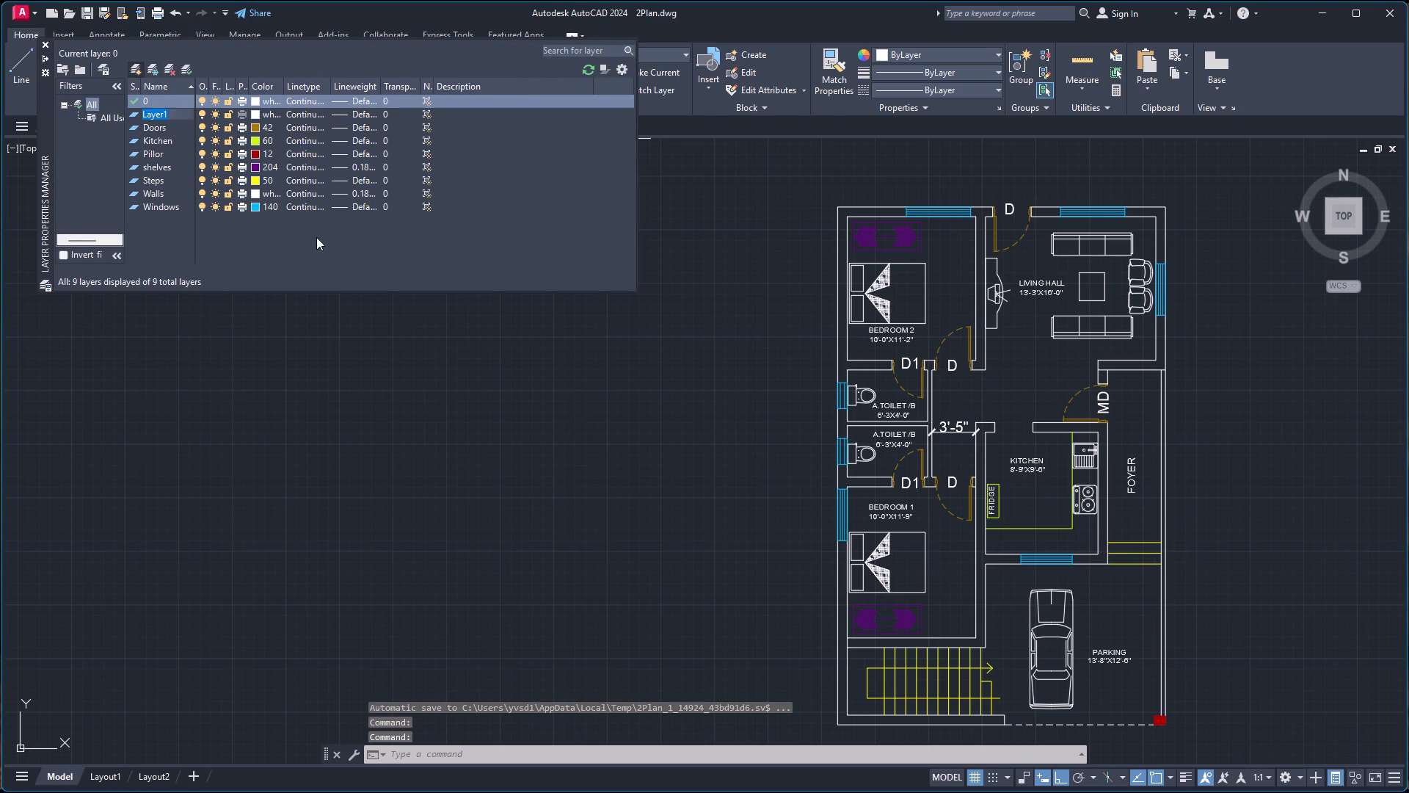
{"action": "type", "text": "HATCH"}
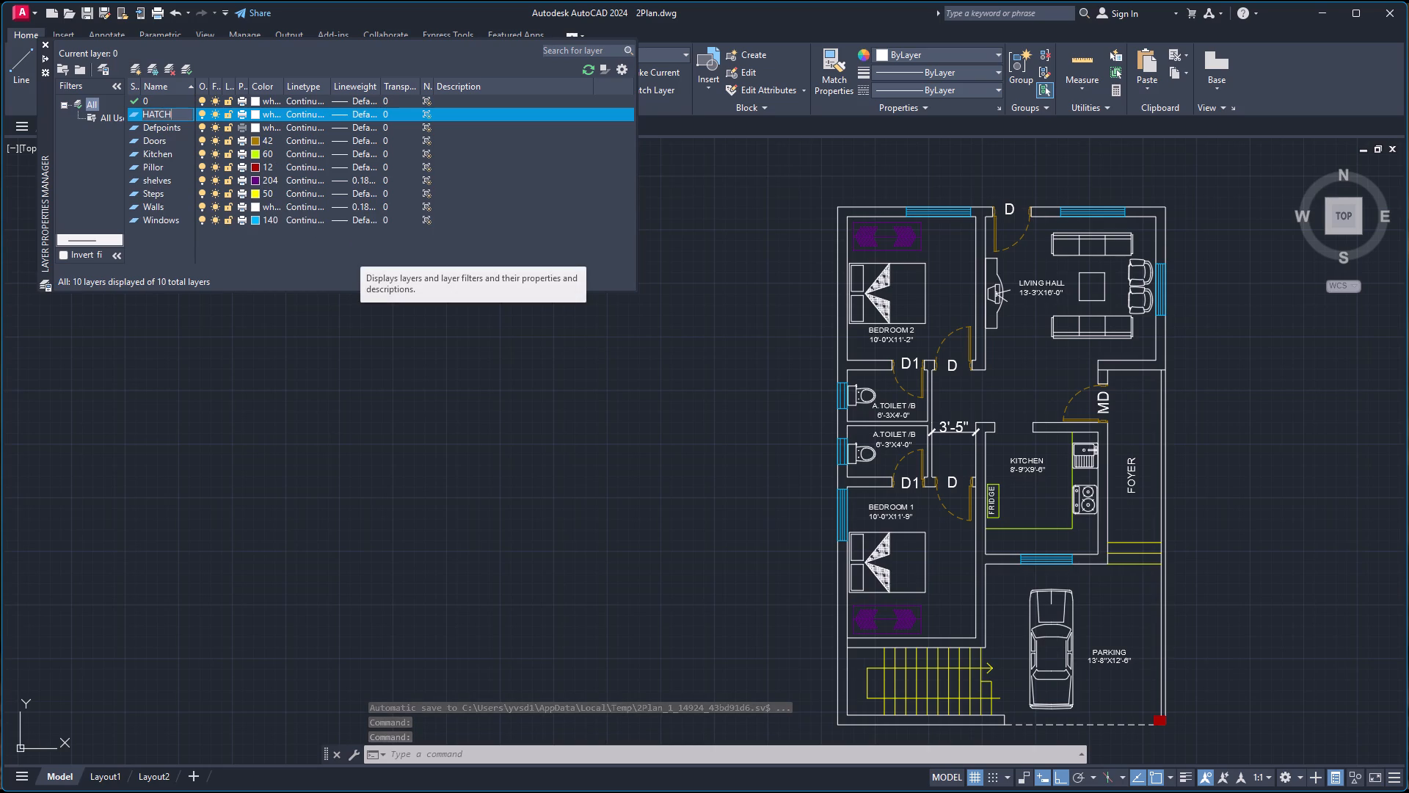
{"action": "key", "text": "BackSpace"}
{"action": "key", "text": "BackSpace"}
{"action": "key", "text": "BackSpace"}
{"action": "key", "text": "BackSpace"}
{"action": "key", "text": "BackSpace"}
{"action": "key", "text": "BackSpace"}
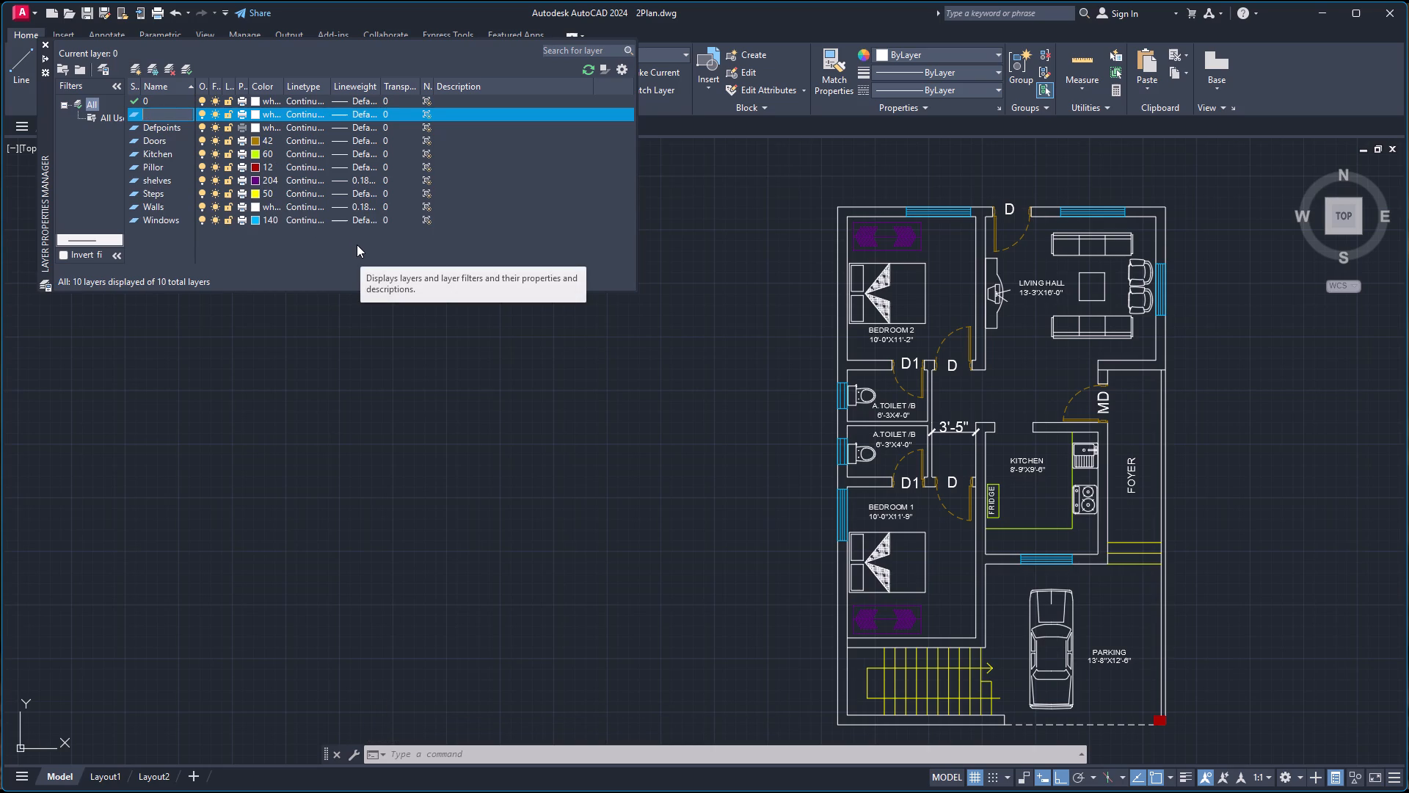
{"action": "type", "text": "Hatch"}
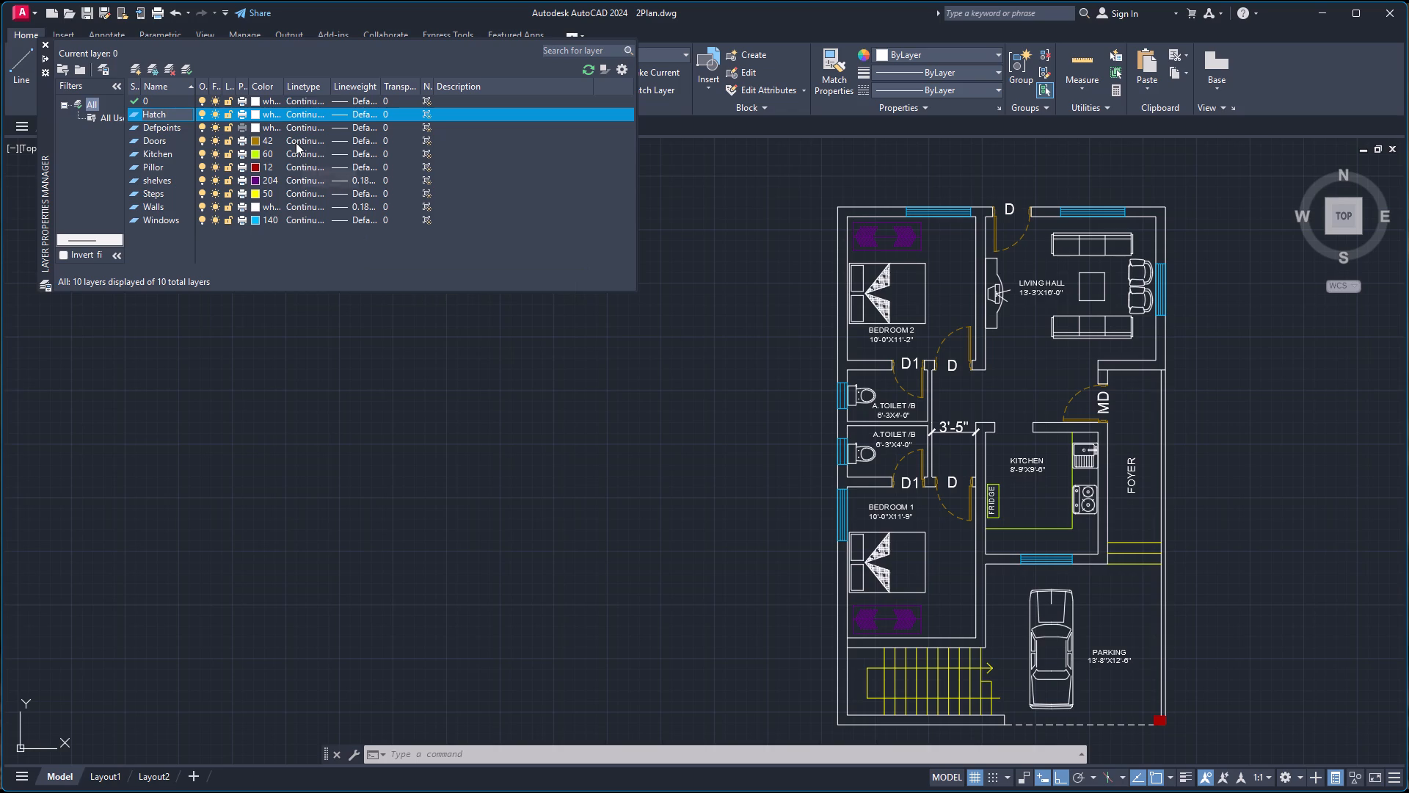
Set the Hatch layer's colour to index colour 8 and close the layer properties manager.
{"action": "left_click", "coordinate": [256, 113]}
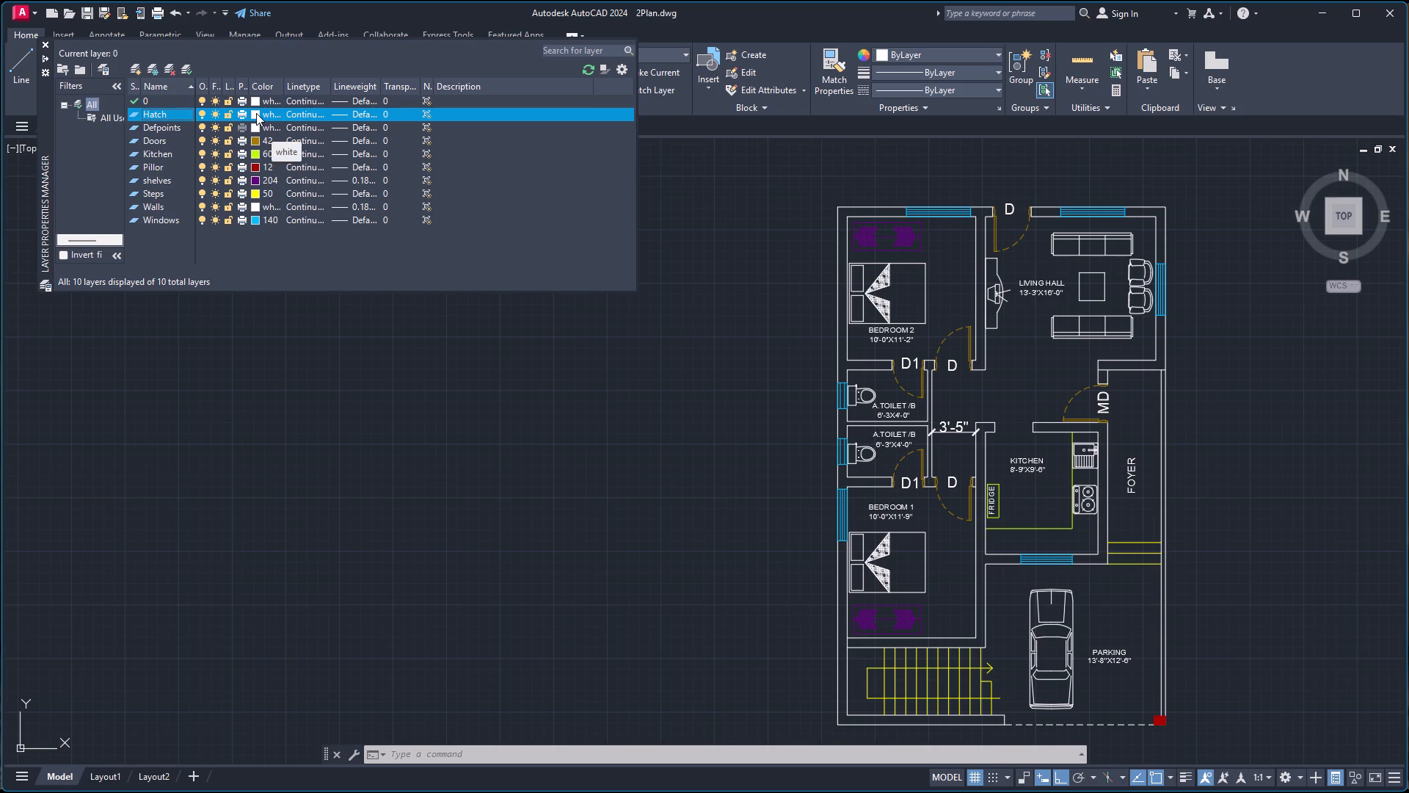
{"action": "left_click", "coordinate": [680, 436]}
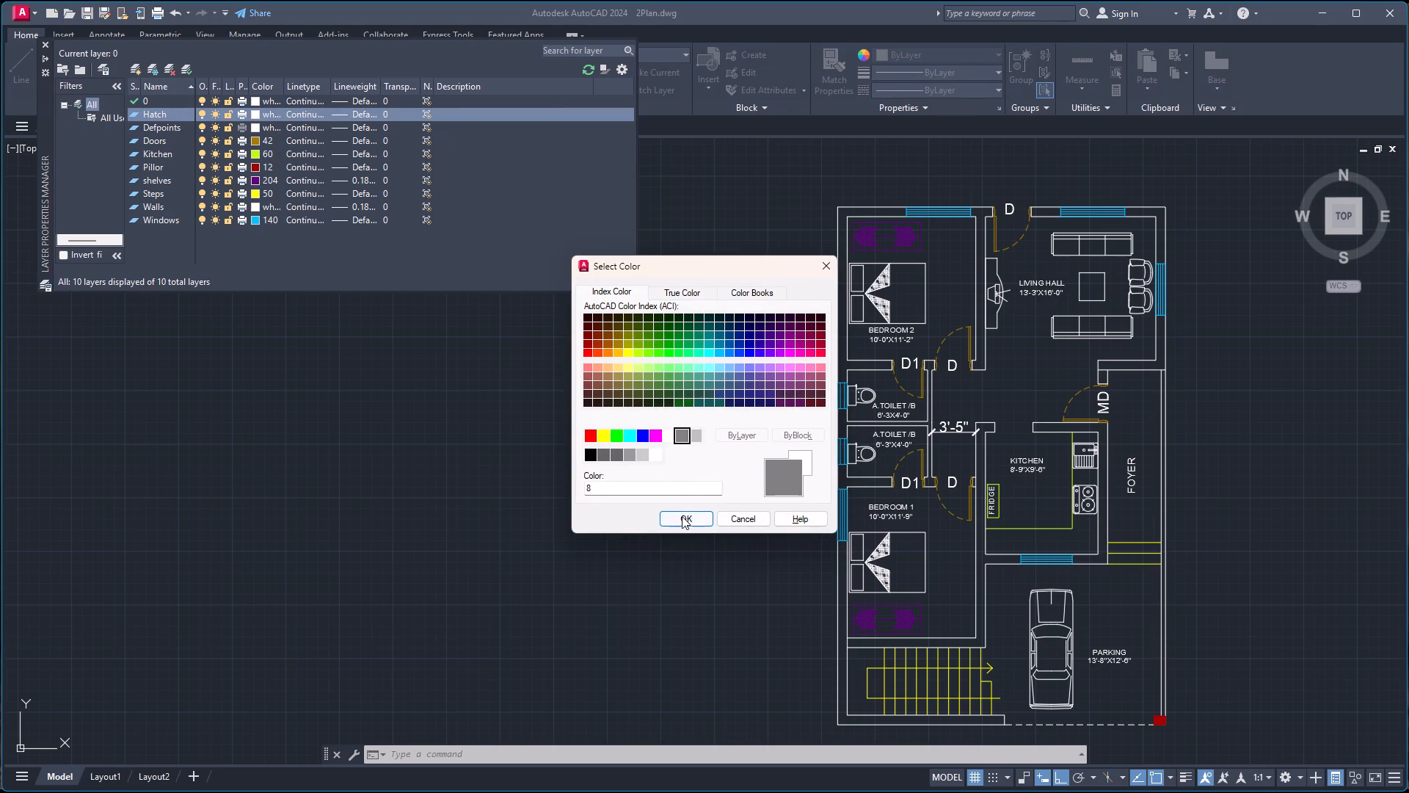
{"action": "left_click", "coordinate": [683, 518]}
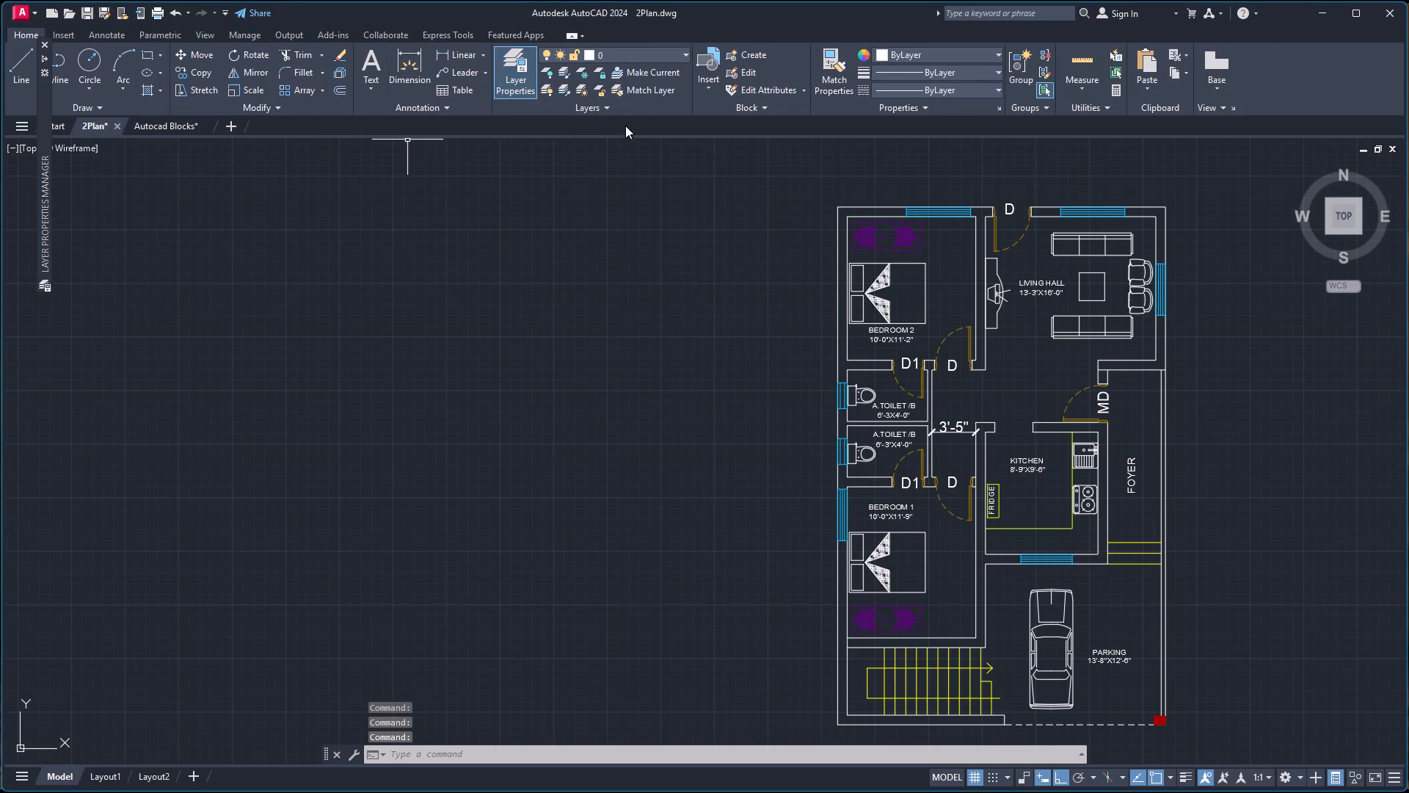
{"action": "left_click", "coordinate": [46, 44]}
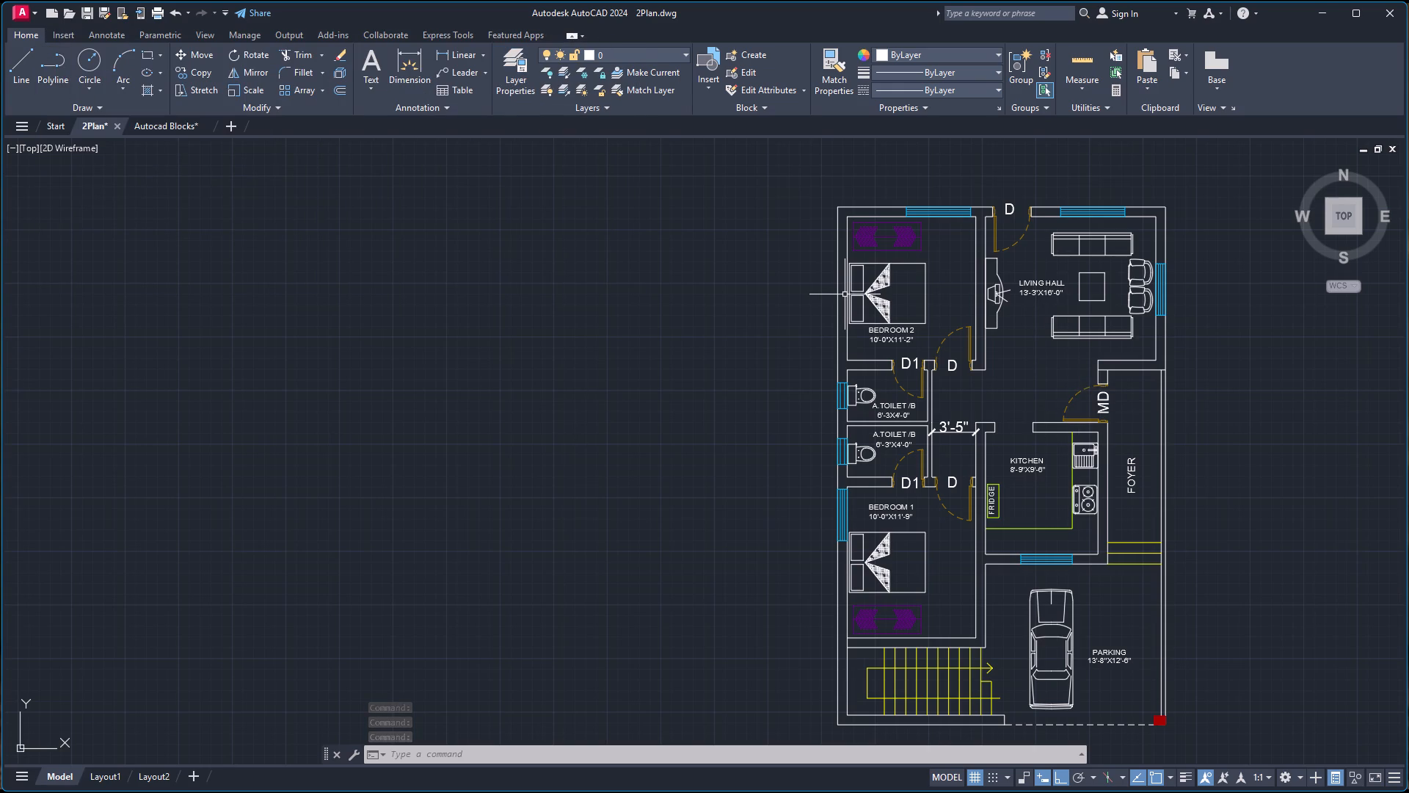
Start the Hatch command and set up a Solid pattern with a hatch transparency of 40.
{"action": "left_click", "coordinate": [663, 56]}
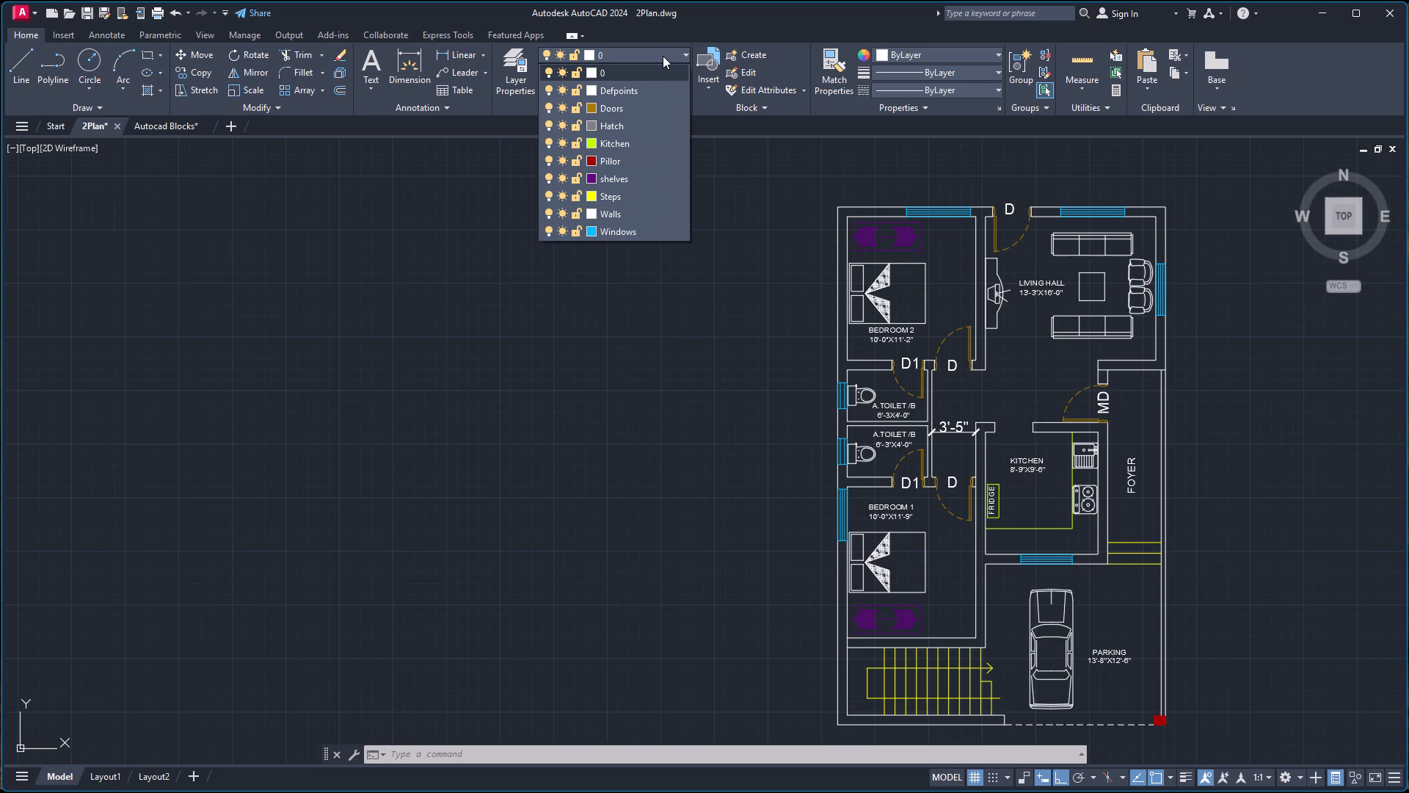
{"action": "left_click", "coordinate": [663, 56]}
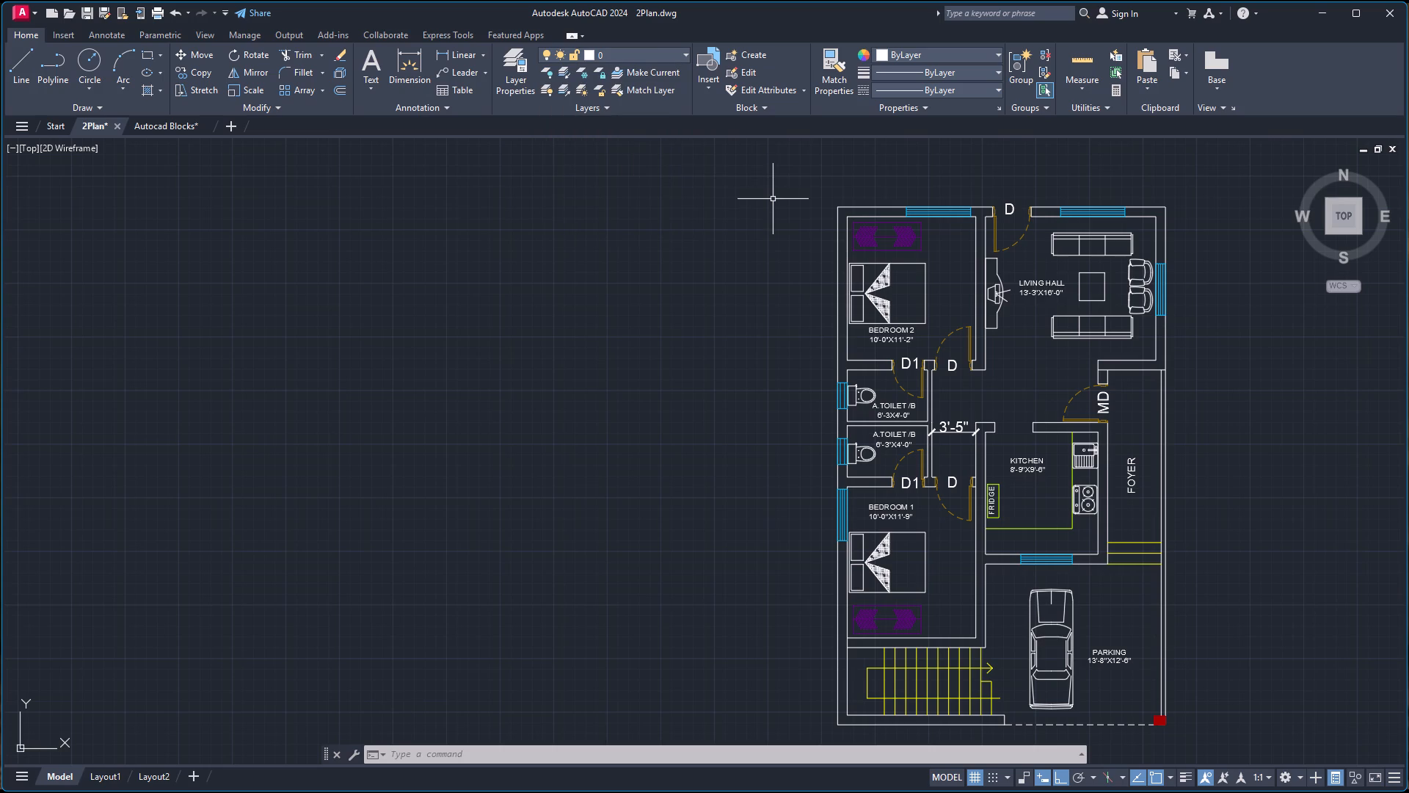
{"action": "key", "text": "h"}
{"action": "key", "text": "Return"}
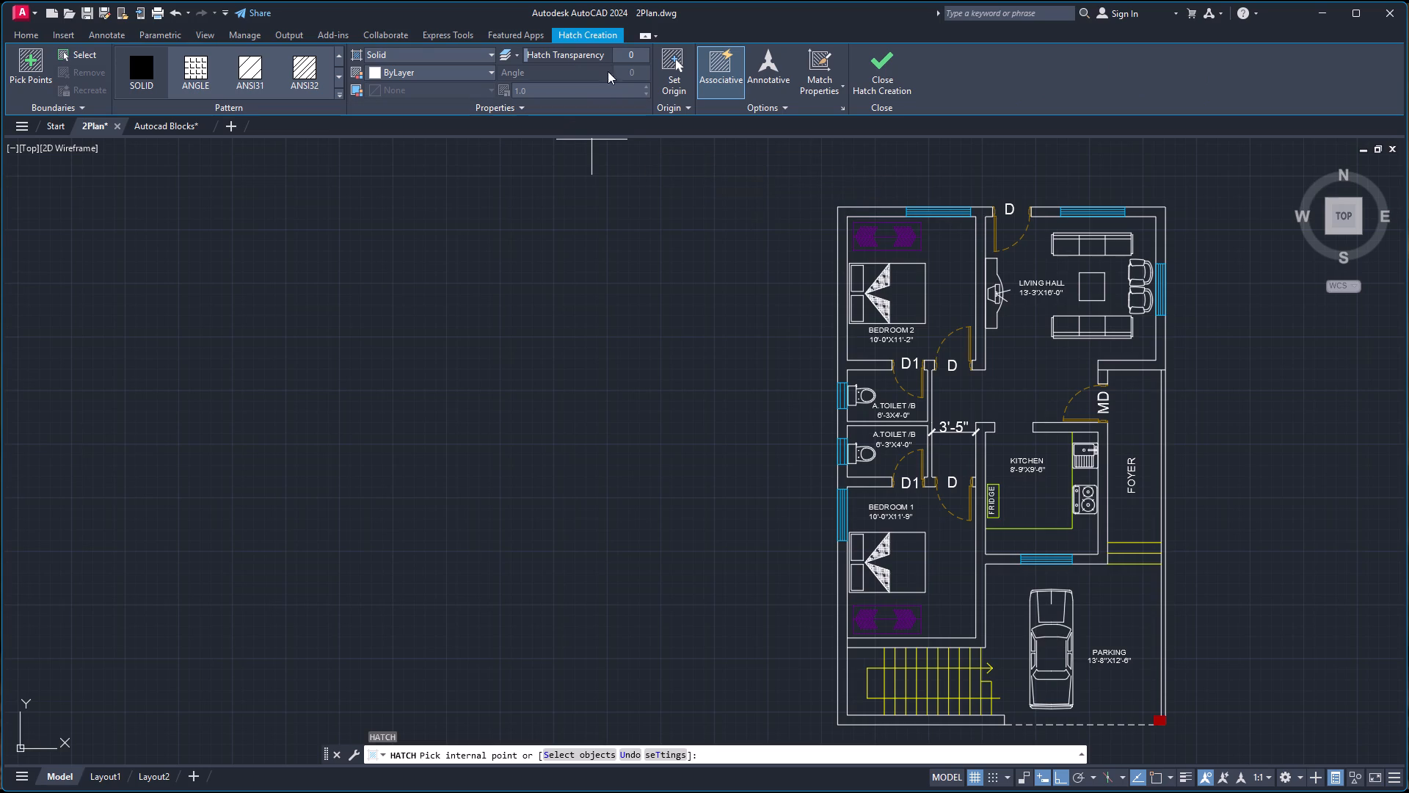
{"action": "left_click", "coordinate": [629, 54]}
{"action": "type", "text": "40"}
{"action": "key", "text": "Return"}
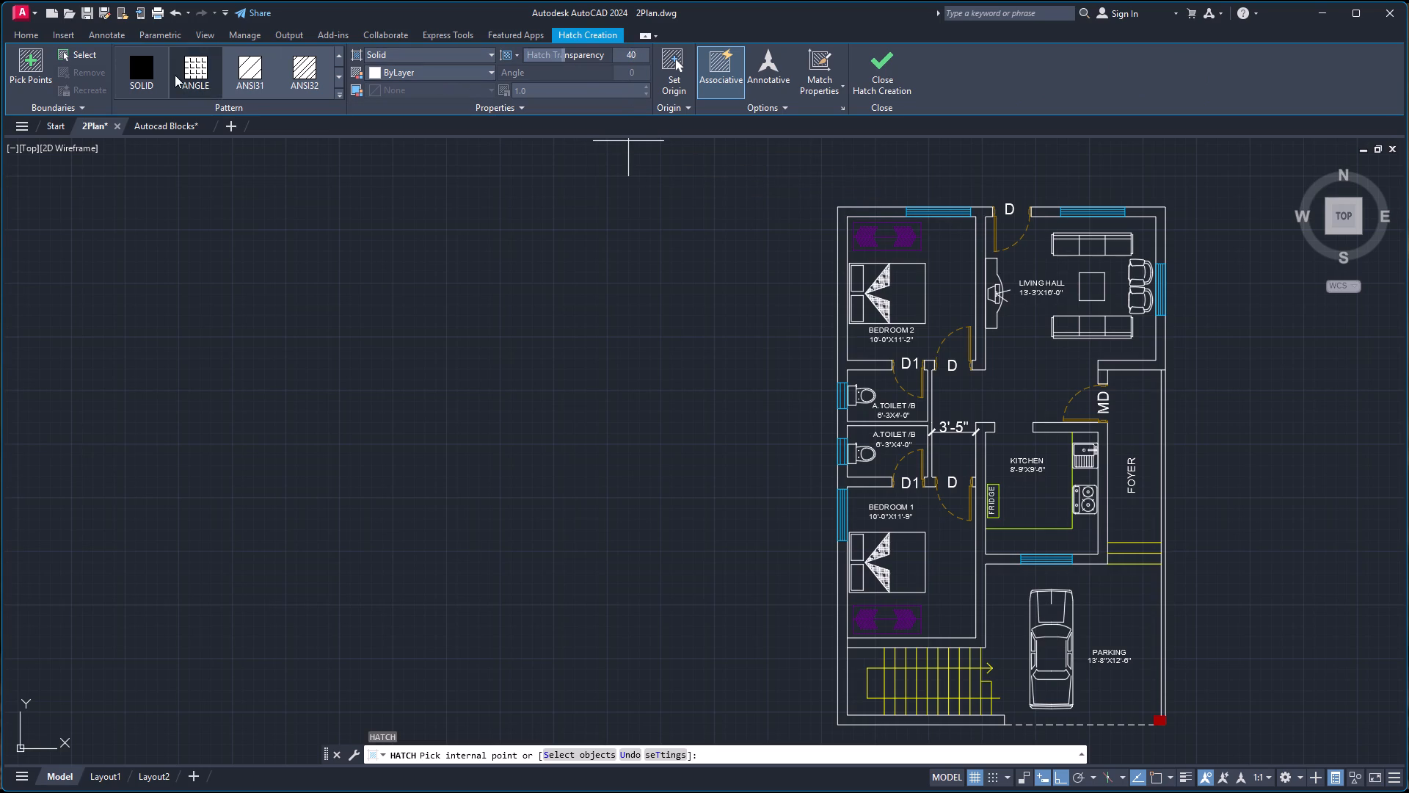
{"action": "left_click", "coordinate": [150, 76]}
{"action": "left_click", "coordinate": [404, 74]}
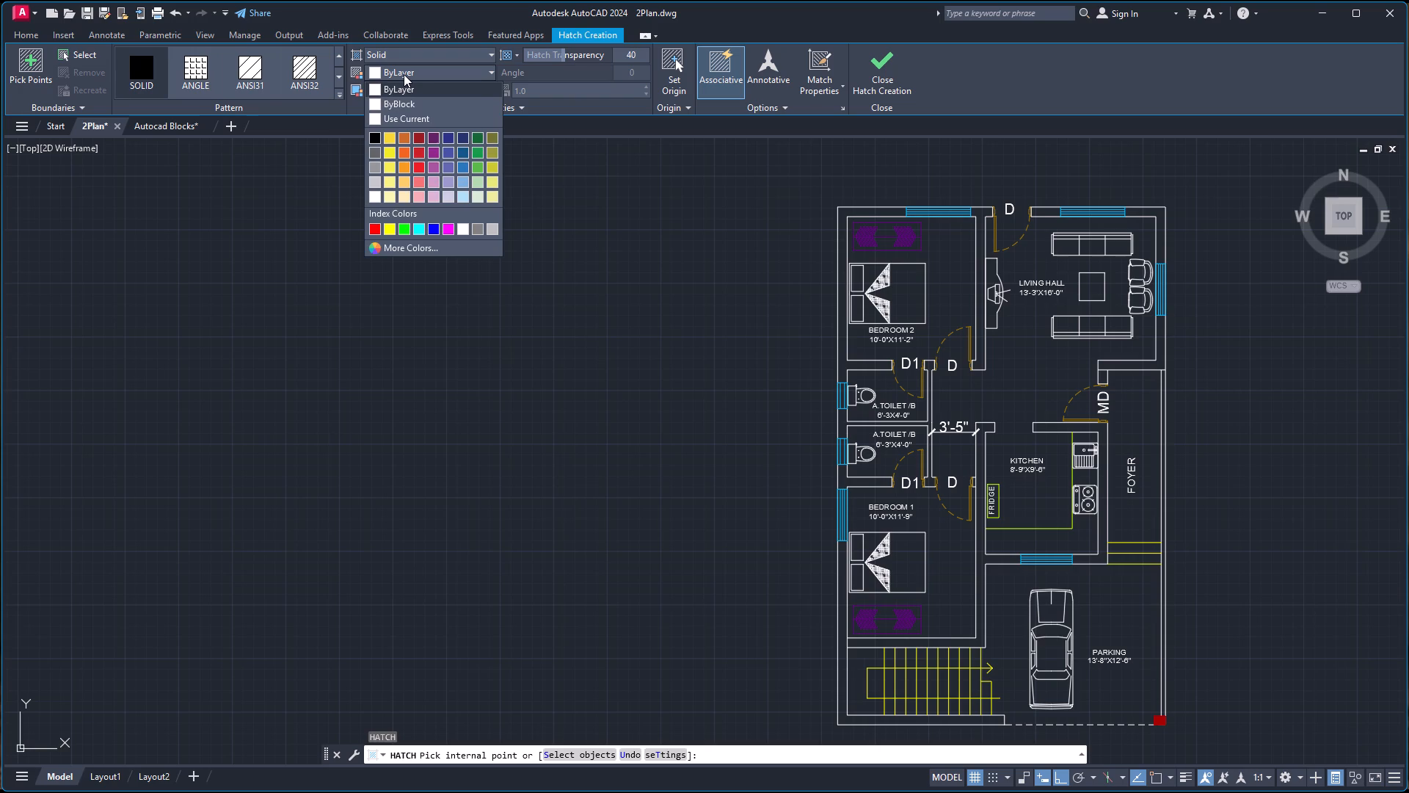
{"action": "left_click", "coordinate": [404, 74]}
{"action": "left_click", "coordinate": [420, 51]}
{"action": "left_click", "coordinate": [423, 52]}
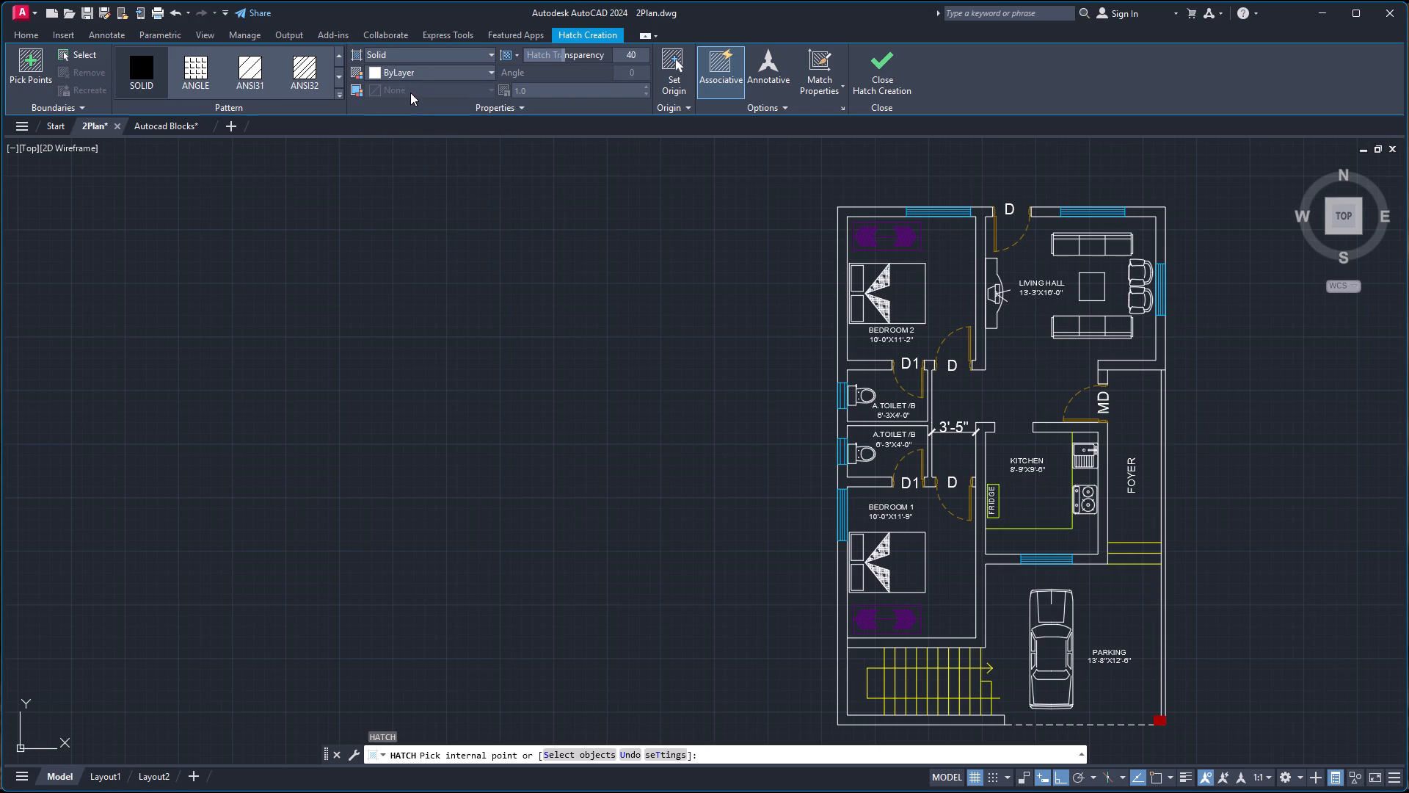
Make Hatch the current layer and end the pending Hatch command.
{"action": "left_click", "coordinate": [34, 36]}
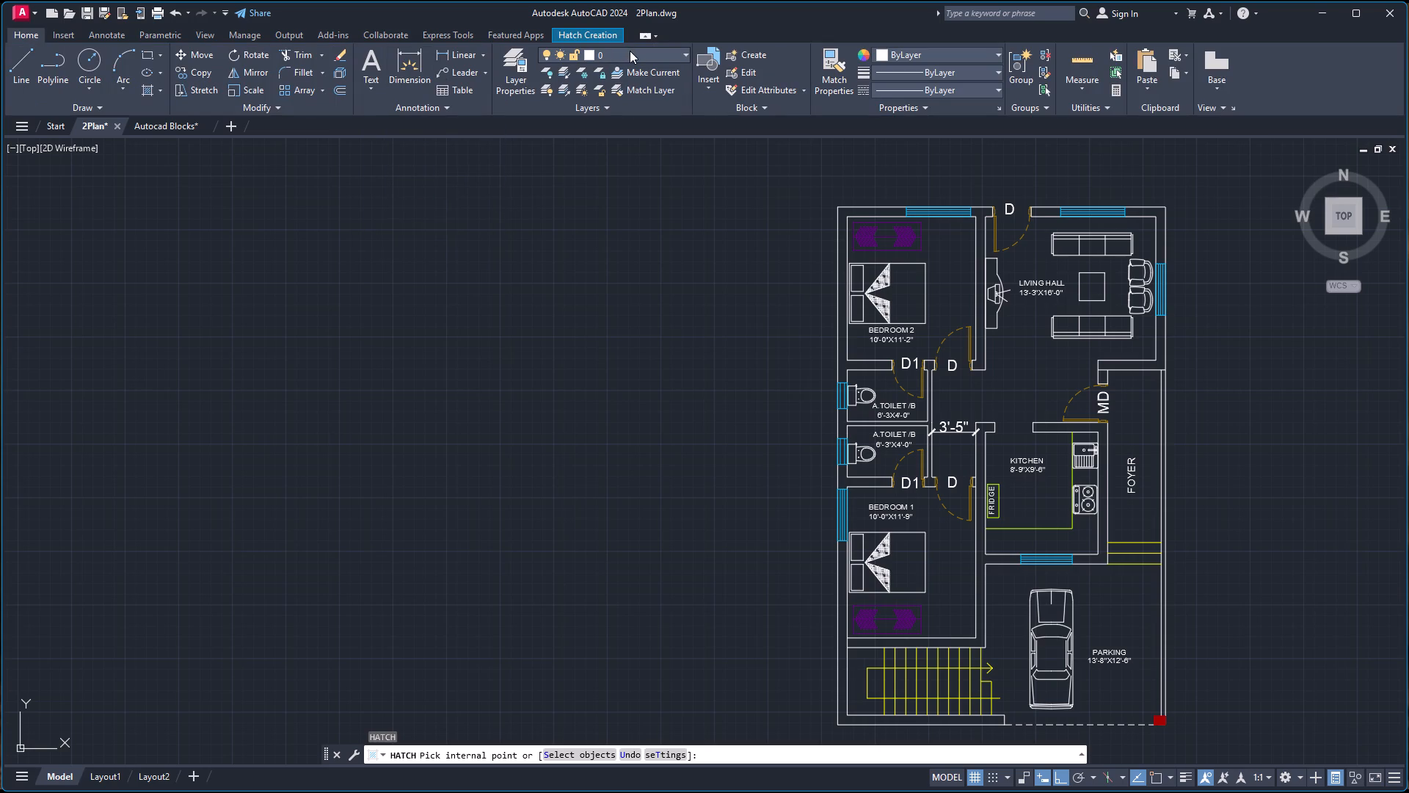
{"action": "left_click", "coordinate": [630, 51]}
{"action": "left_click", "coordinate": [616, 124]}
{"action": "key", "text": "h"}
{"action": "key", "text": "Return"}
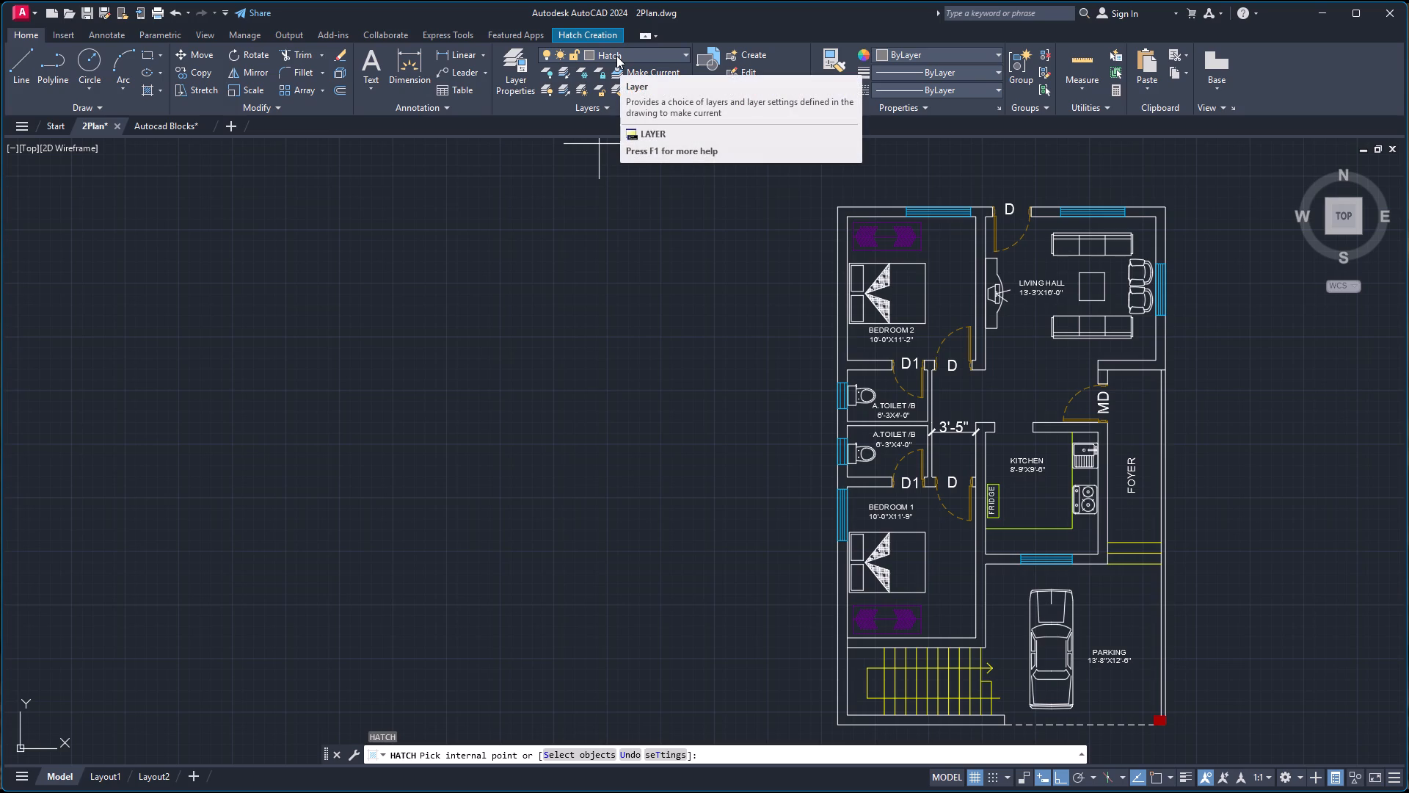
{"action": "key", "text": "Escape"}
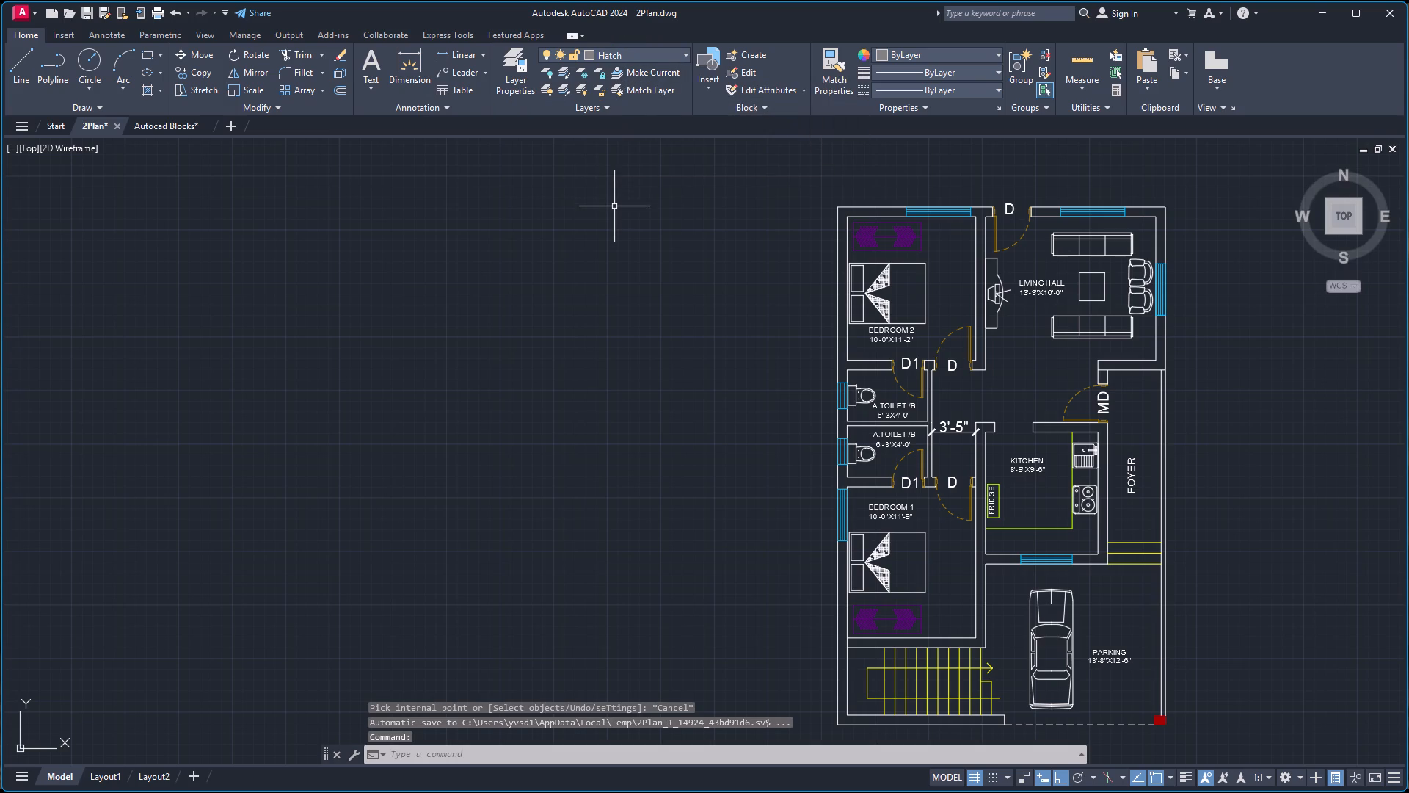
Start a hatch with the ANSI31 pattern and fill the wall sections around Bedroom 2 and the living hall.
{"action": "key", "text": "h"}
{"action": "key", "text": "Return"}
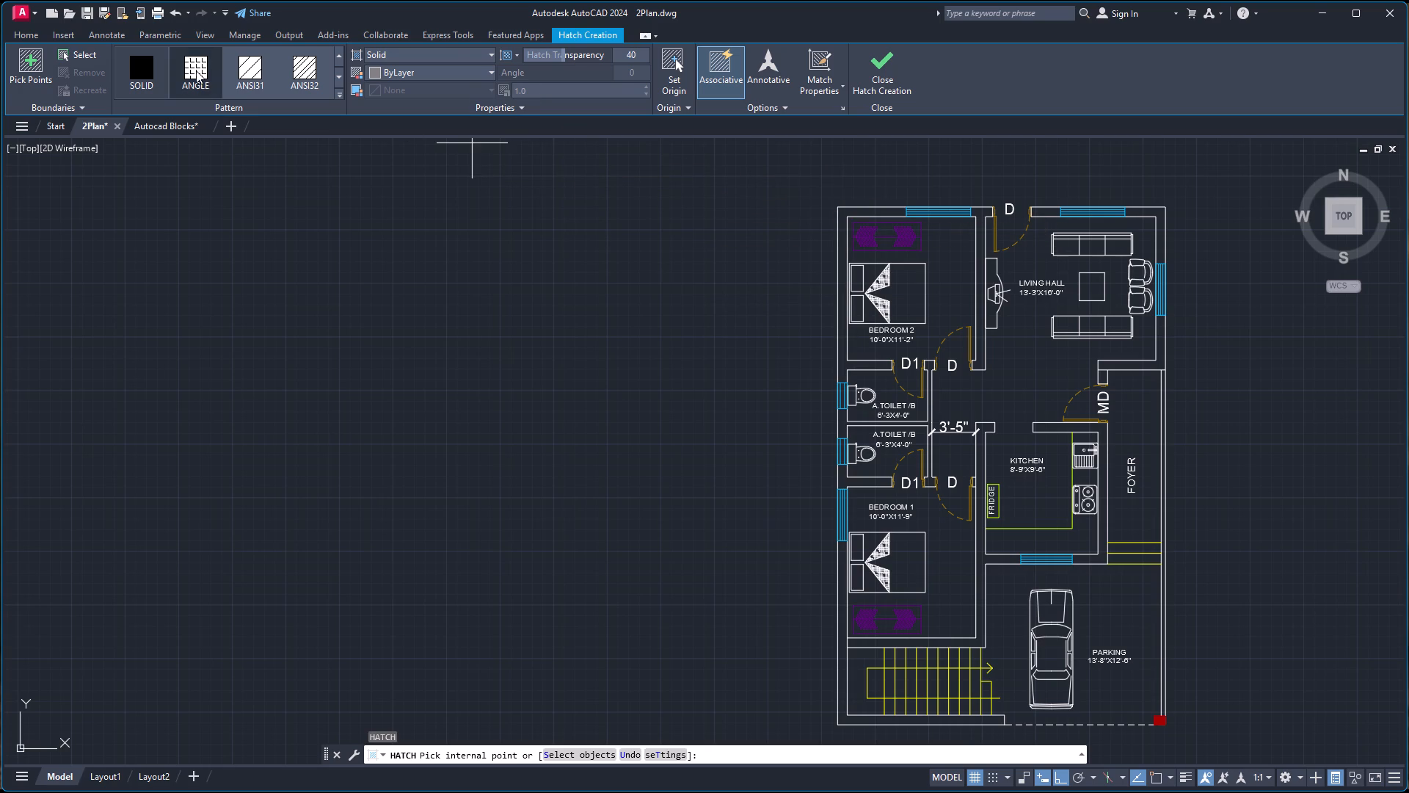
{"action": "left_click", "coordinate": [236, 68]}
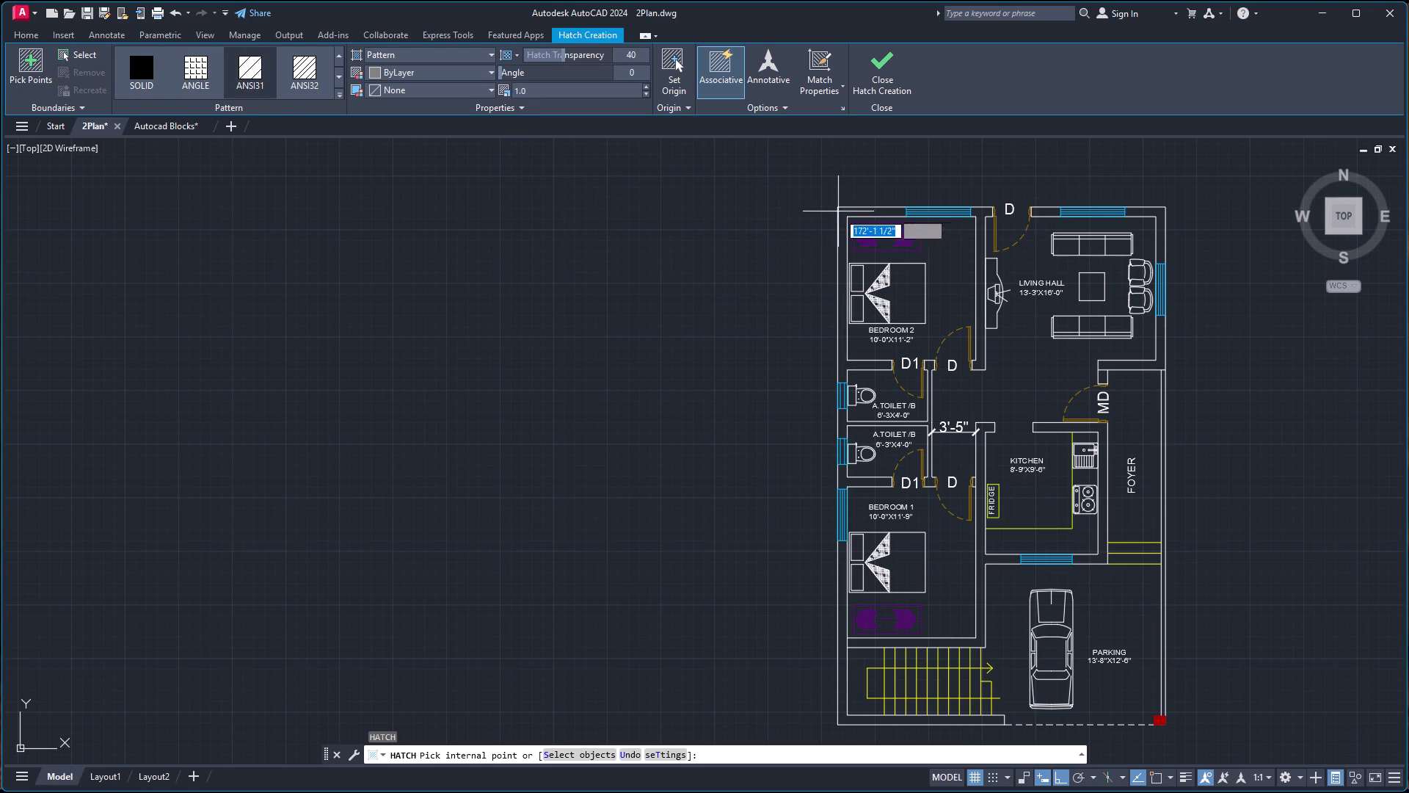
{"action": "left_click", "coordinate": [844, 212]}
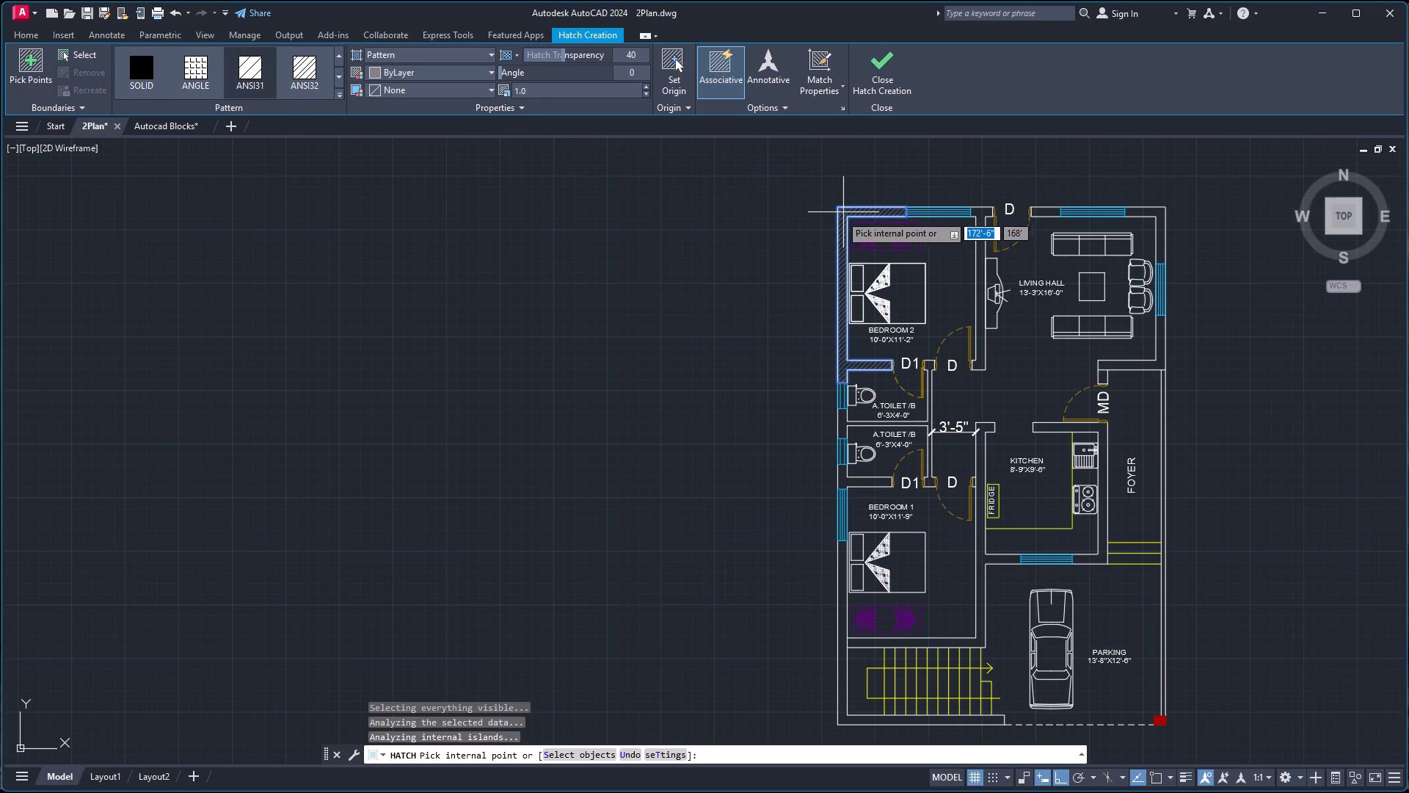
{"action": "left_click", "coordinate": [987, 211]}
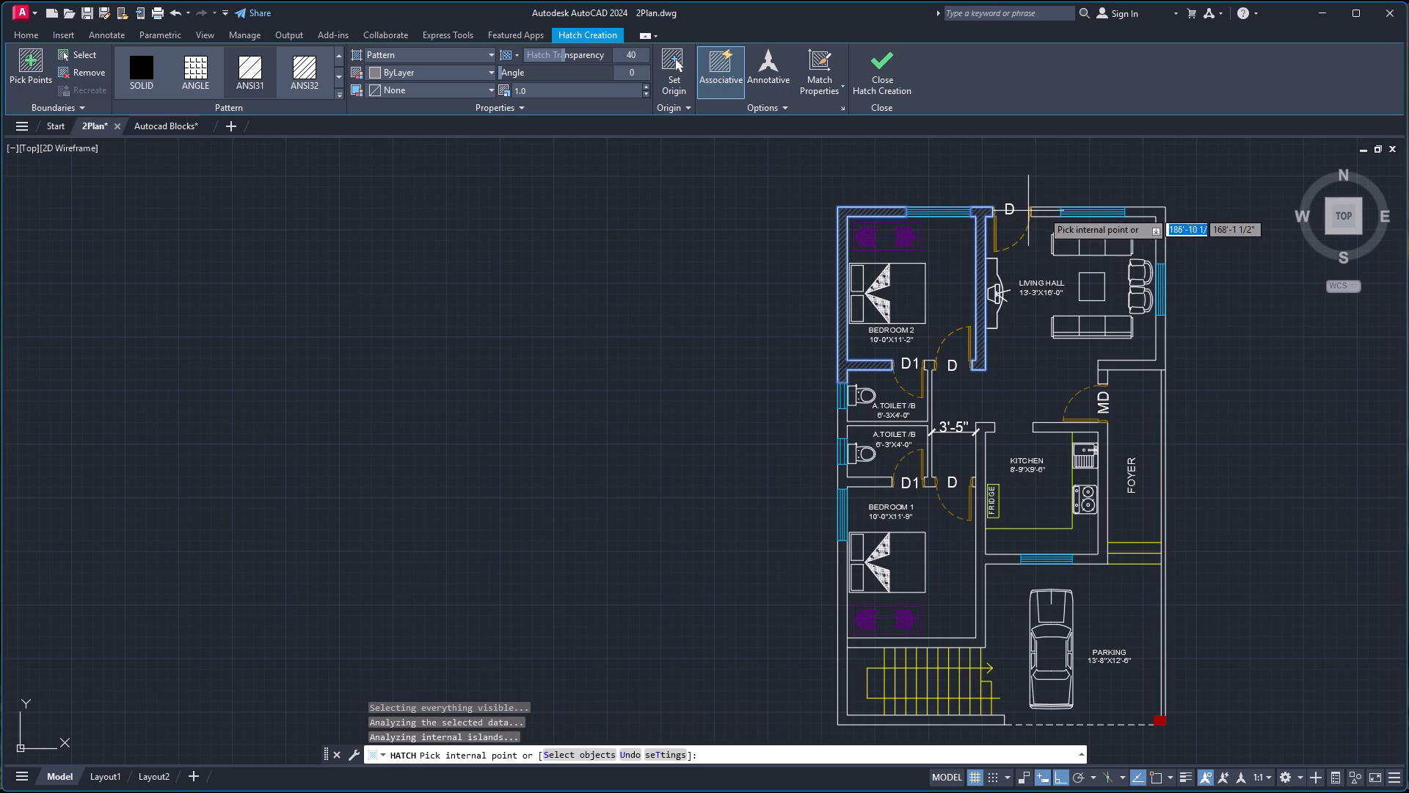
{"action": "left_click", "coordinate": [1051, 214]}
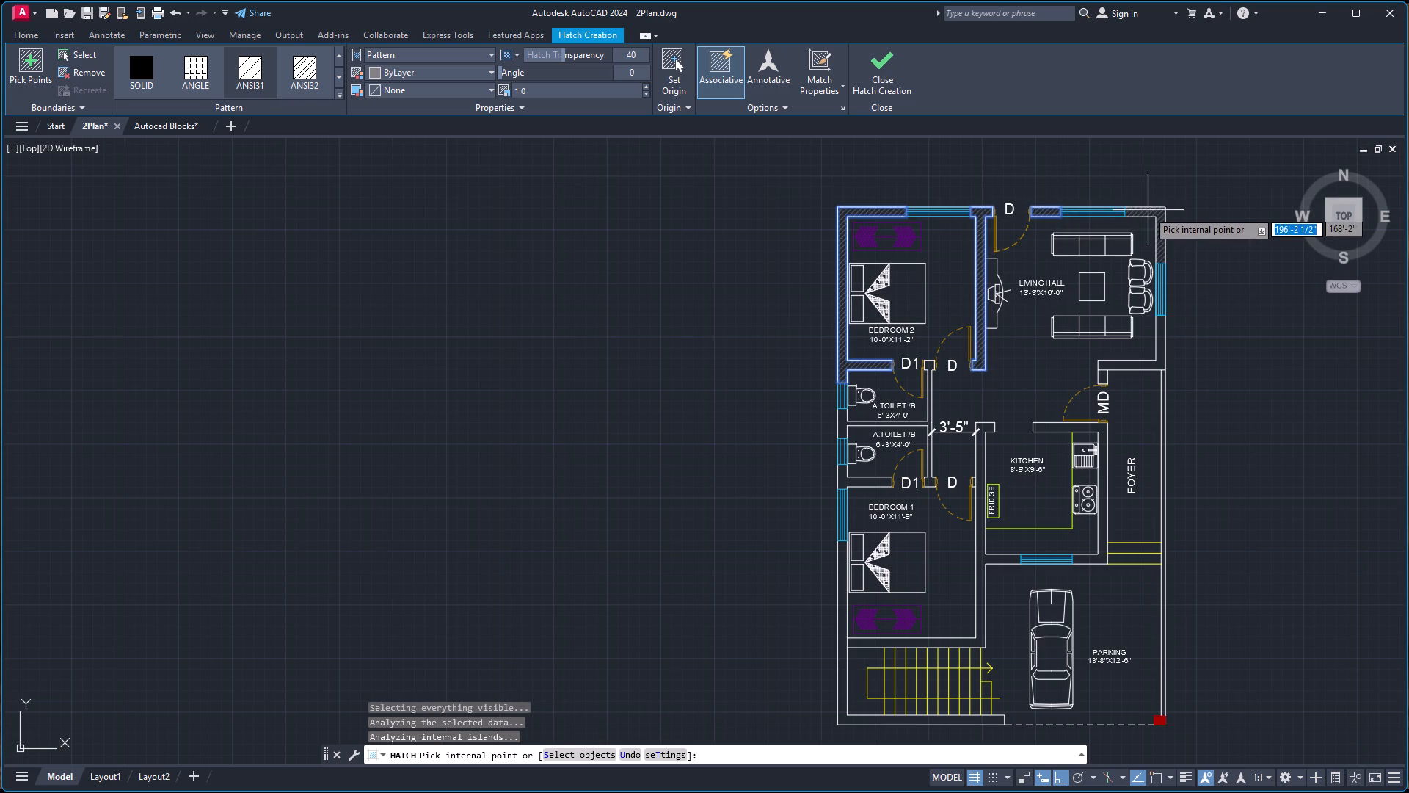
{"action": "left_click", "coordinate": [1148, 211]}
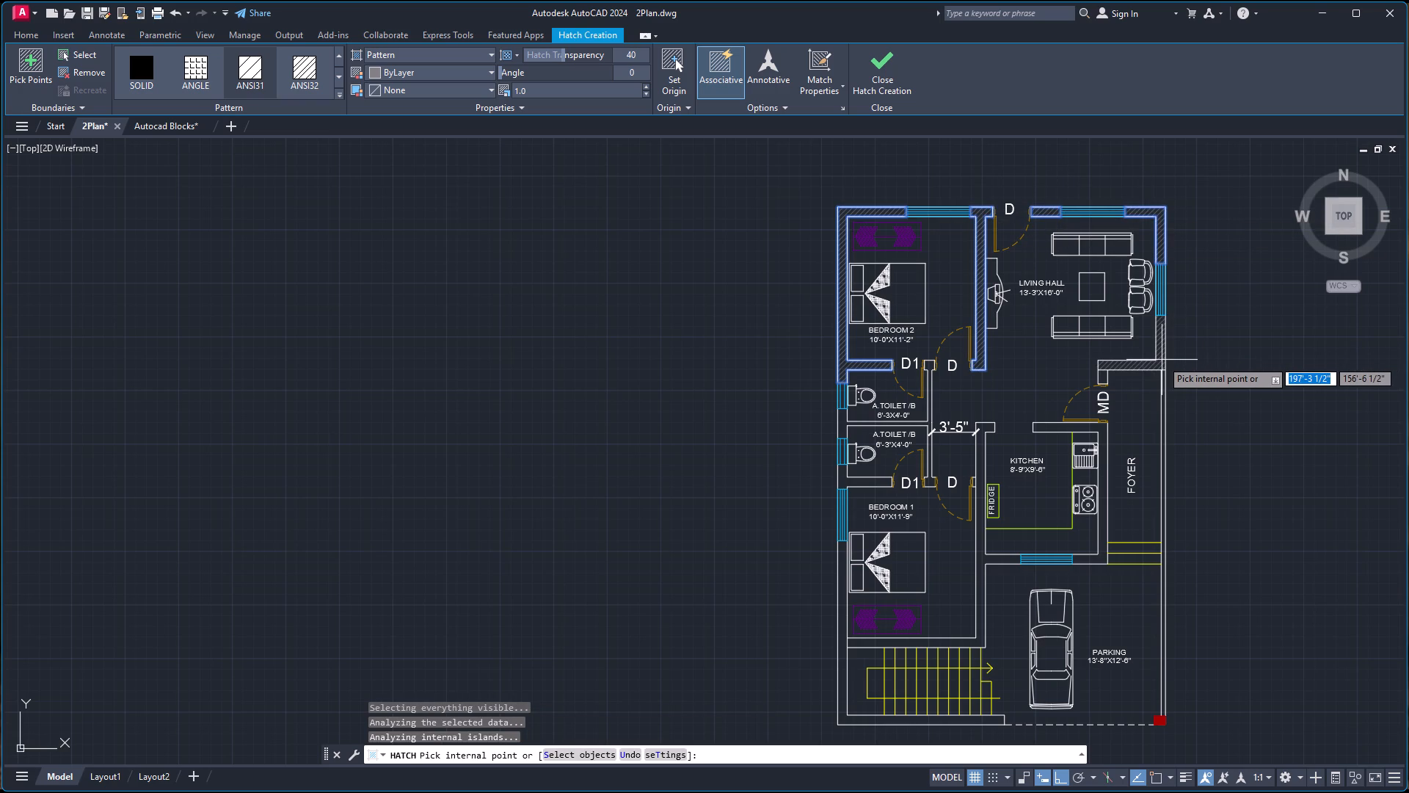
{"action": "left_click", "coordinate": [1162, 360]}
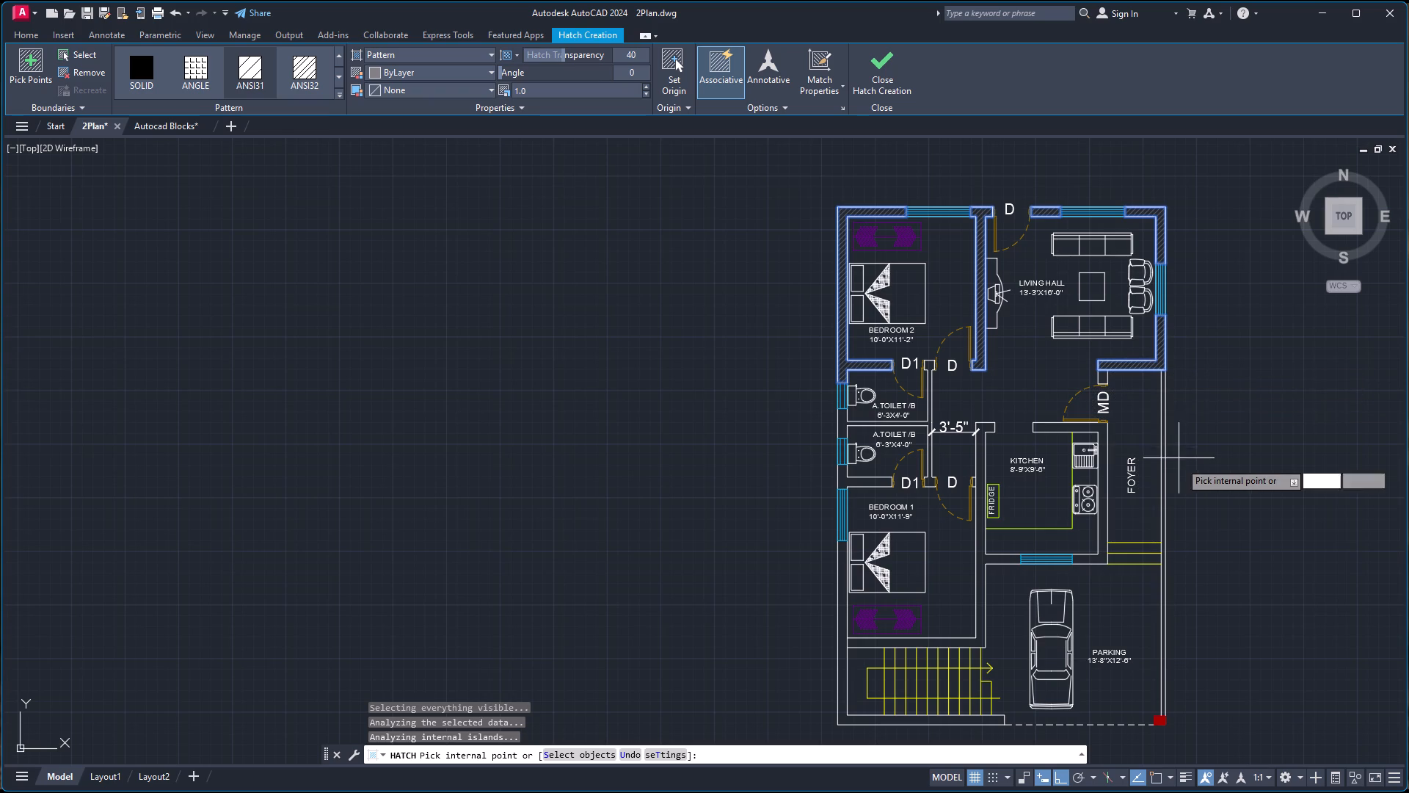
Add the foyer's outer wall and the walls around the kitchen, including the Bedroom 1 partition, to the hatch.
{"action": "scroll", "coordinate": [1185, 512], "scroll_direction": "up", "scroll_amount": 2}
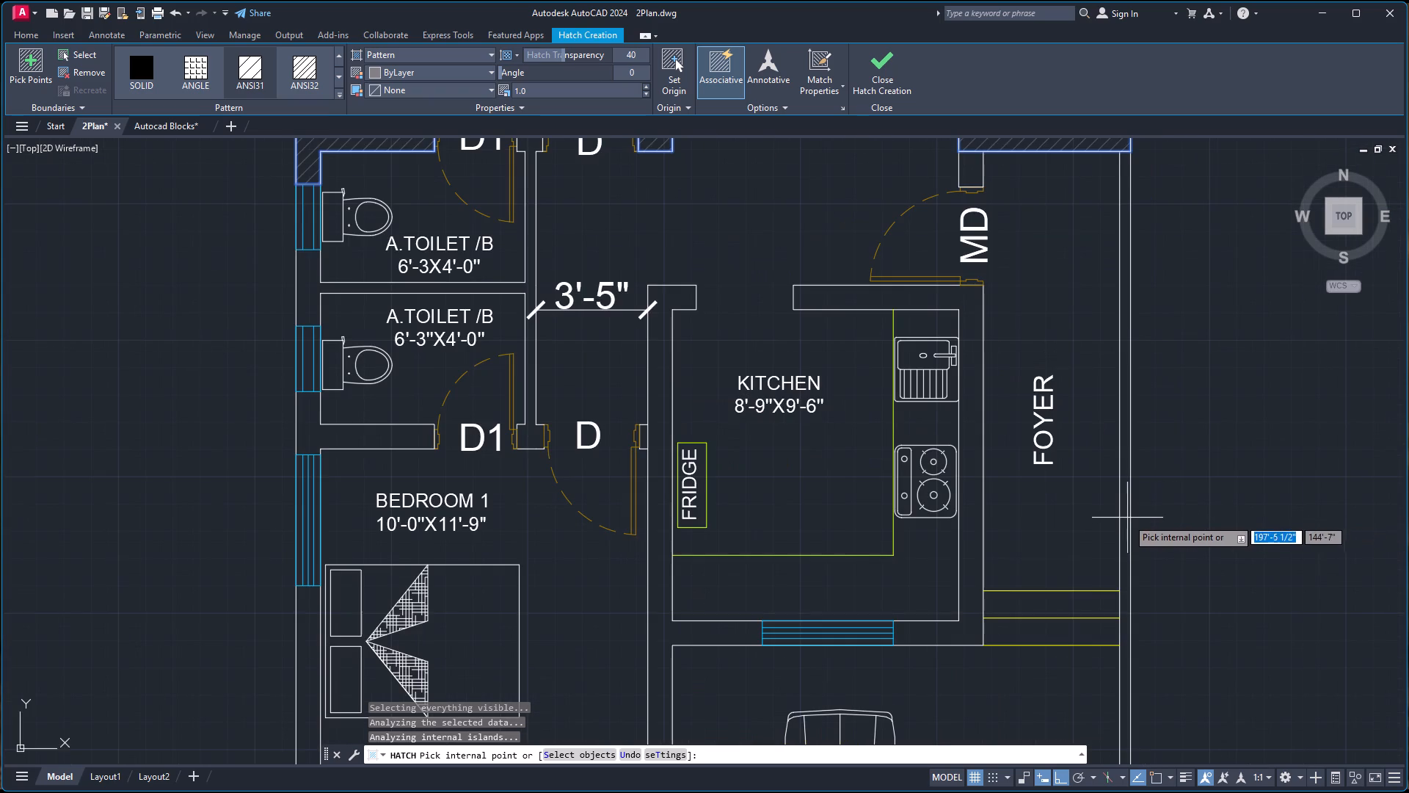
{"action": "left_click", "coordinate": [1124, 522]}
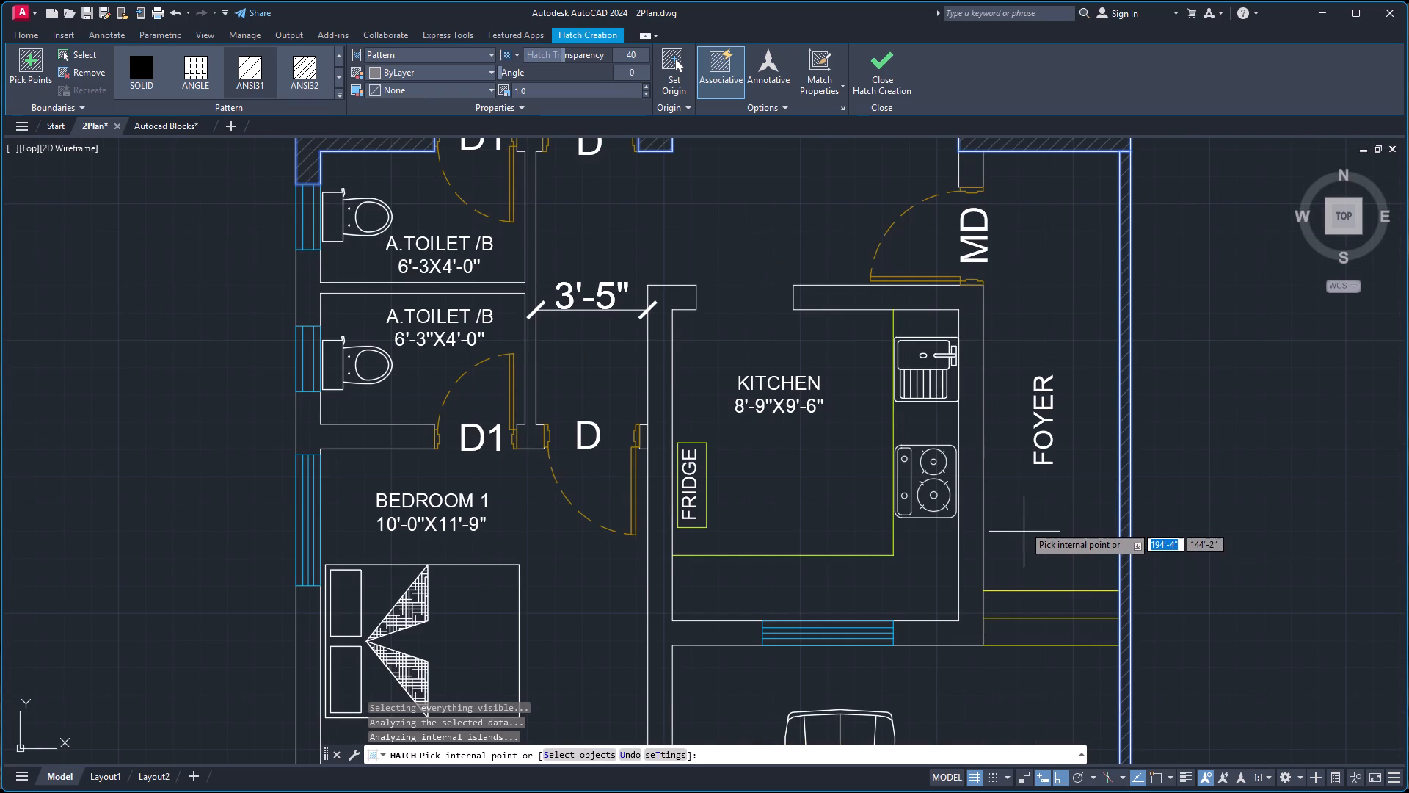
{"action": "scroll", "coordinate": [1024, 526], "scroll_direction": "down", "scroll_amount": 1}
{"action": "left_click", "coordinate": [992, 528]}
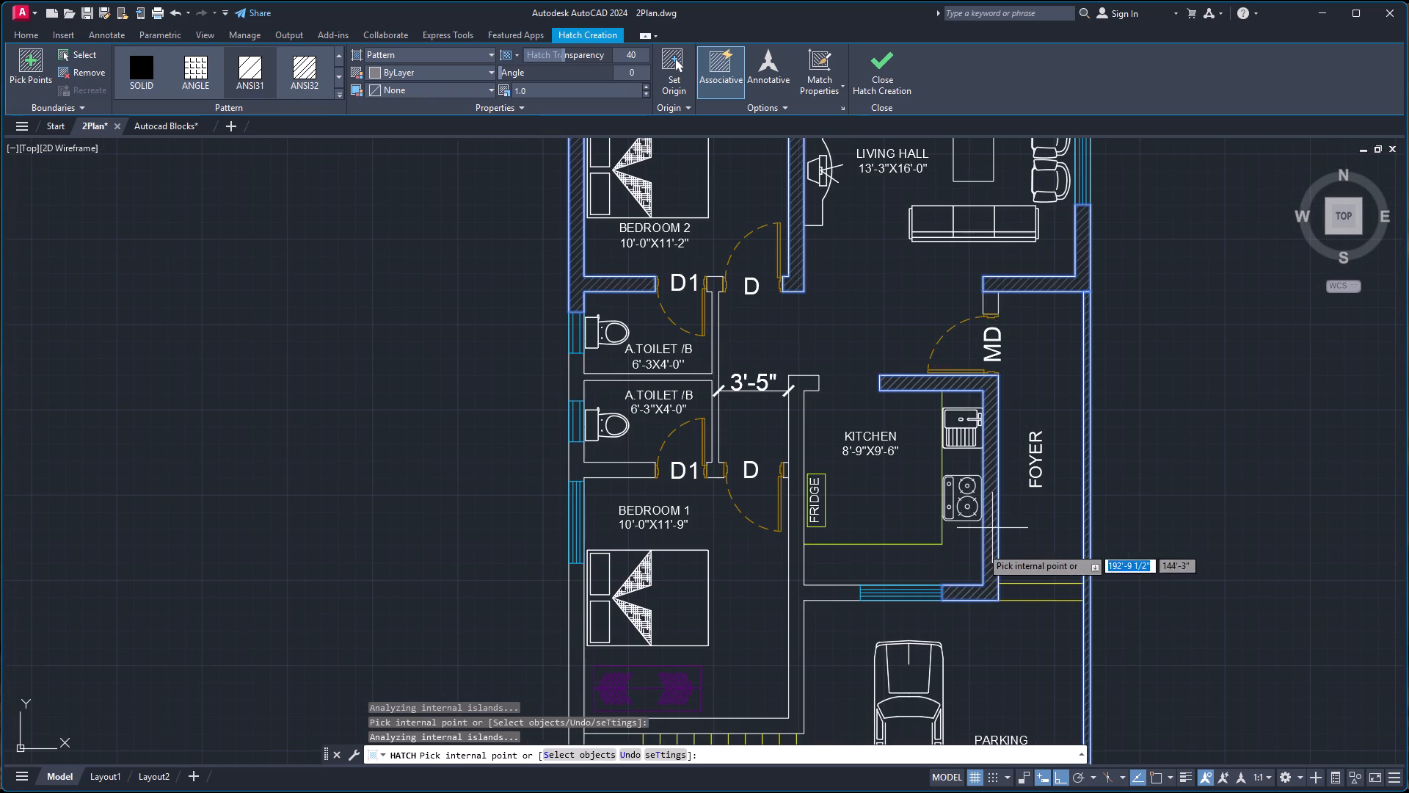
{"action": "left_click", "coordinate": [820, 595]}
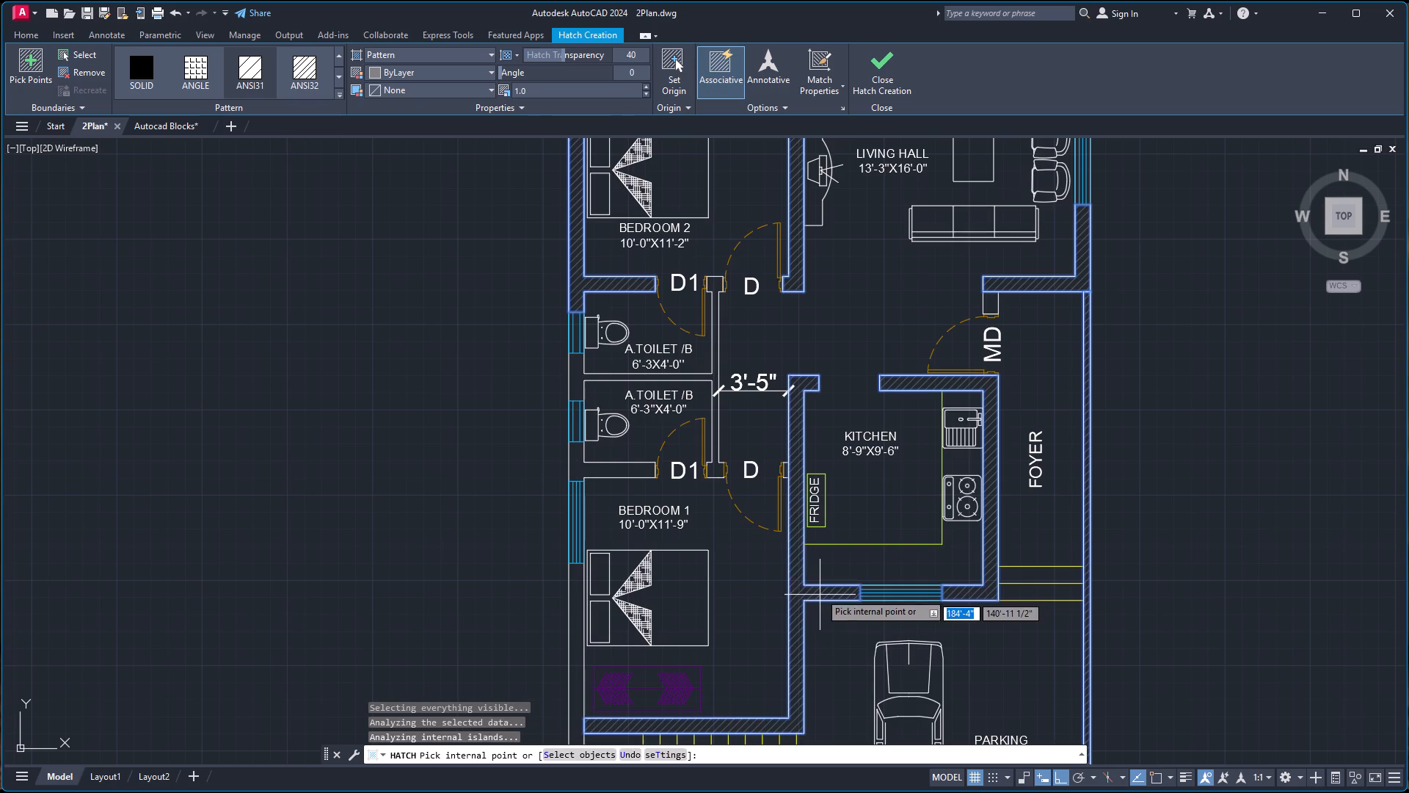
Add the toilet partition walls and the wall between the lower toilet and Bedroom 1, then finish the hatch.
{"action": "scroll", "coordinate": [690, 361], "scroll_direction": "up", "scroll_amount": 2}
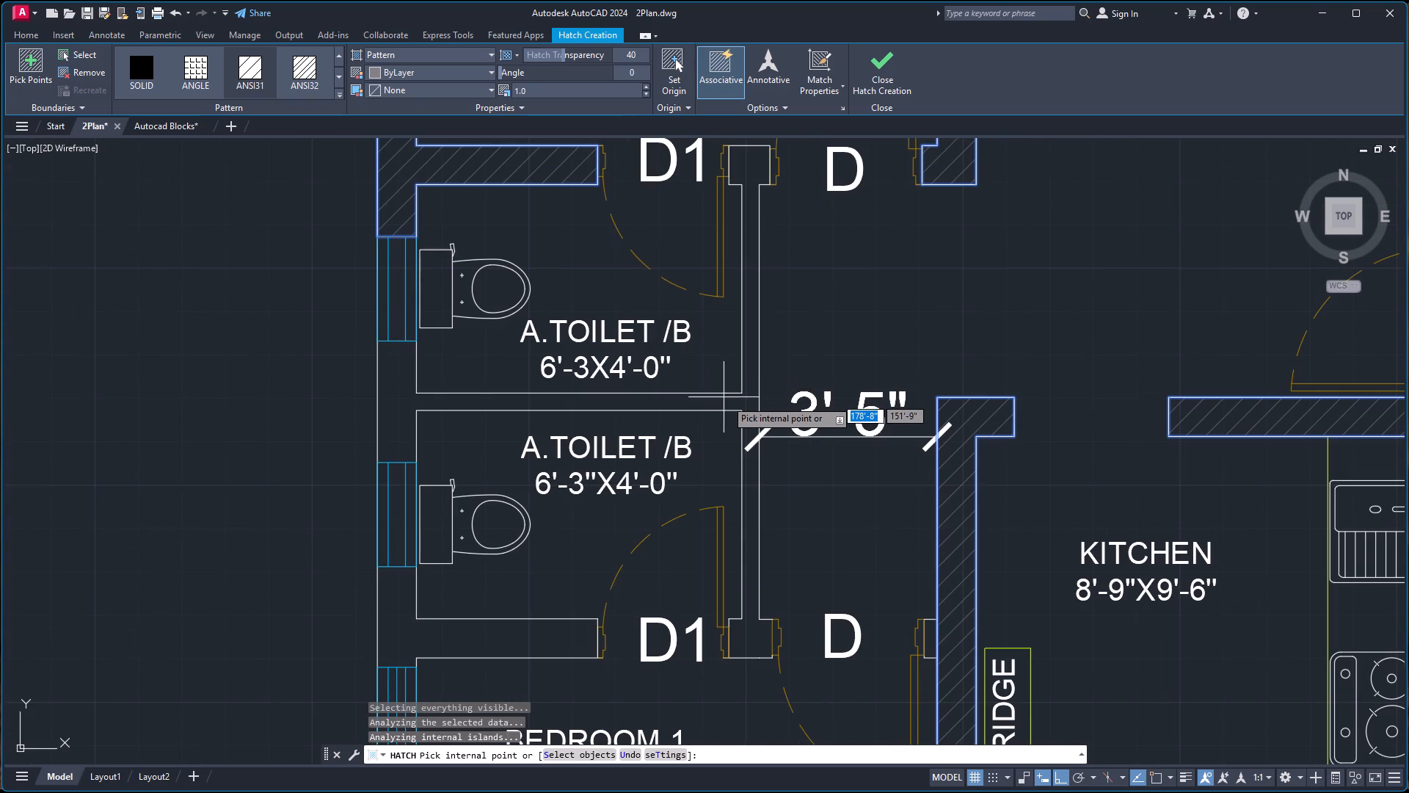
{"action": "left_click", "coordinate": [729, 401]}
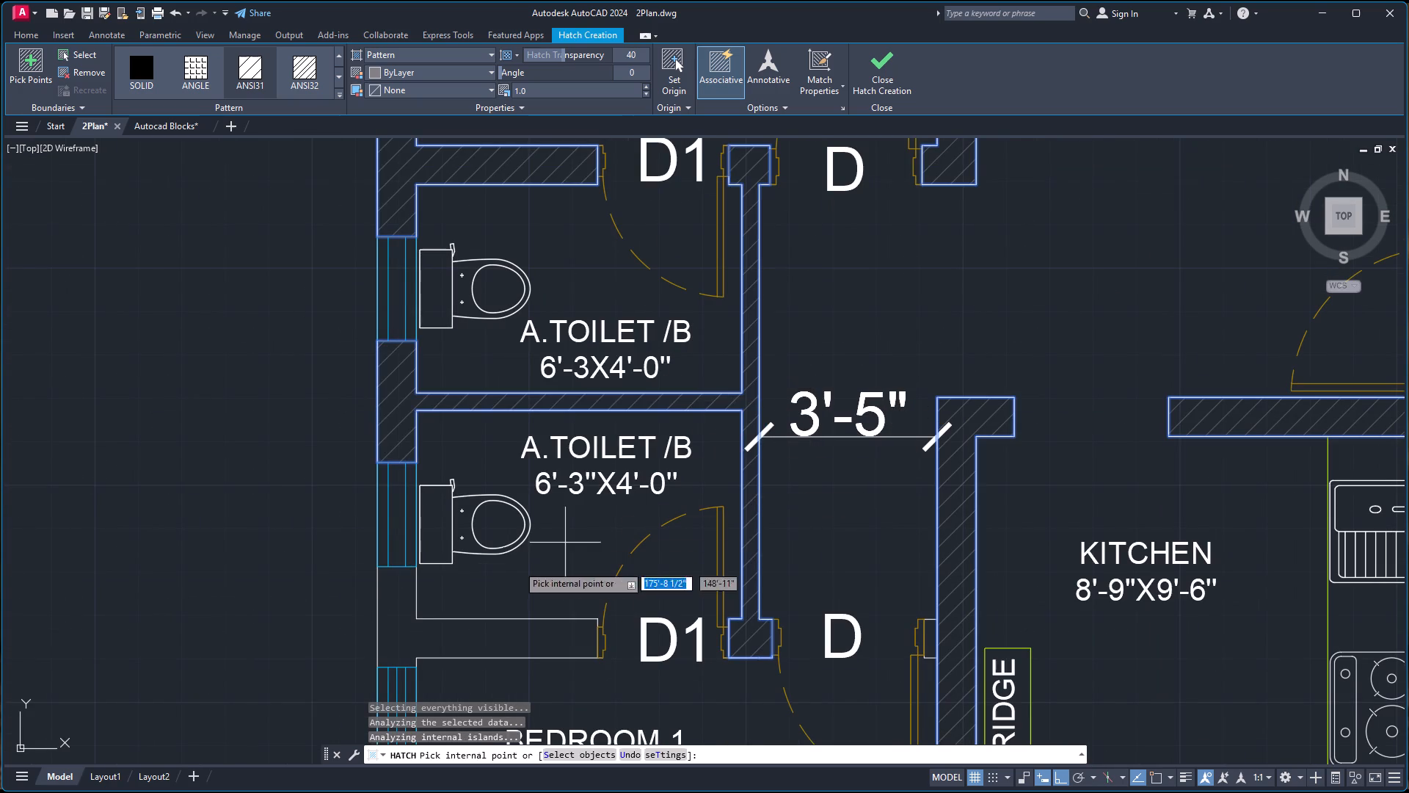
{"action": "left_click", "coordinate": [393, 603]}
{"action": "scroll", "coordinate": [404, 595], "scroll_direction": "down", "scroll_amount": 4}
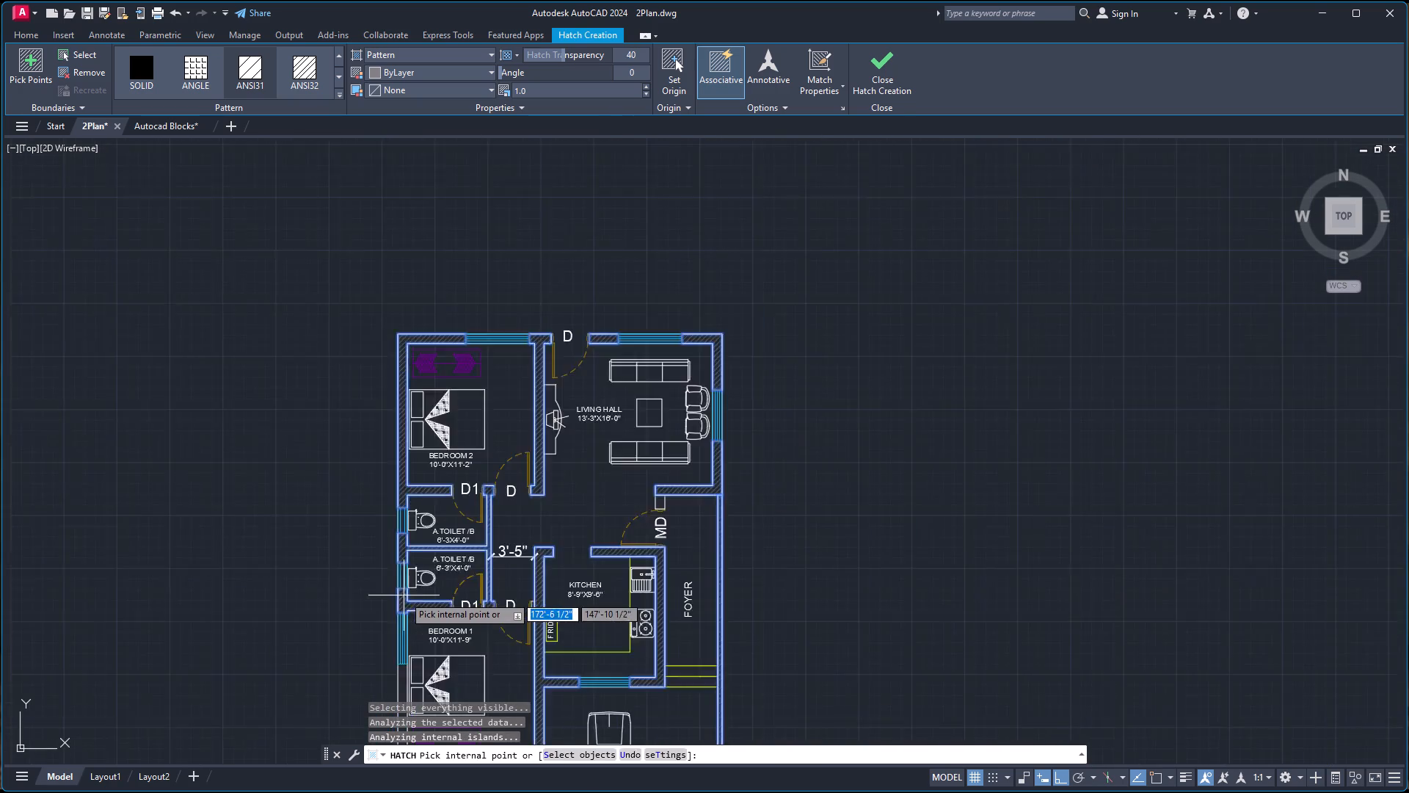
{"action": "scroll", "coordinate": [408, 632], "scroll_direction": "down", "scroll_amount": 1}
{"action": "scroll", "coordinate": [407, 657], "scroll_direction": "up", "scroll_amount": 3}
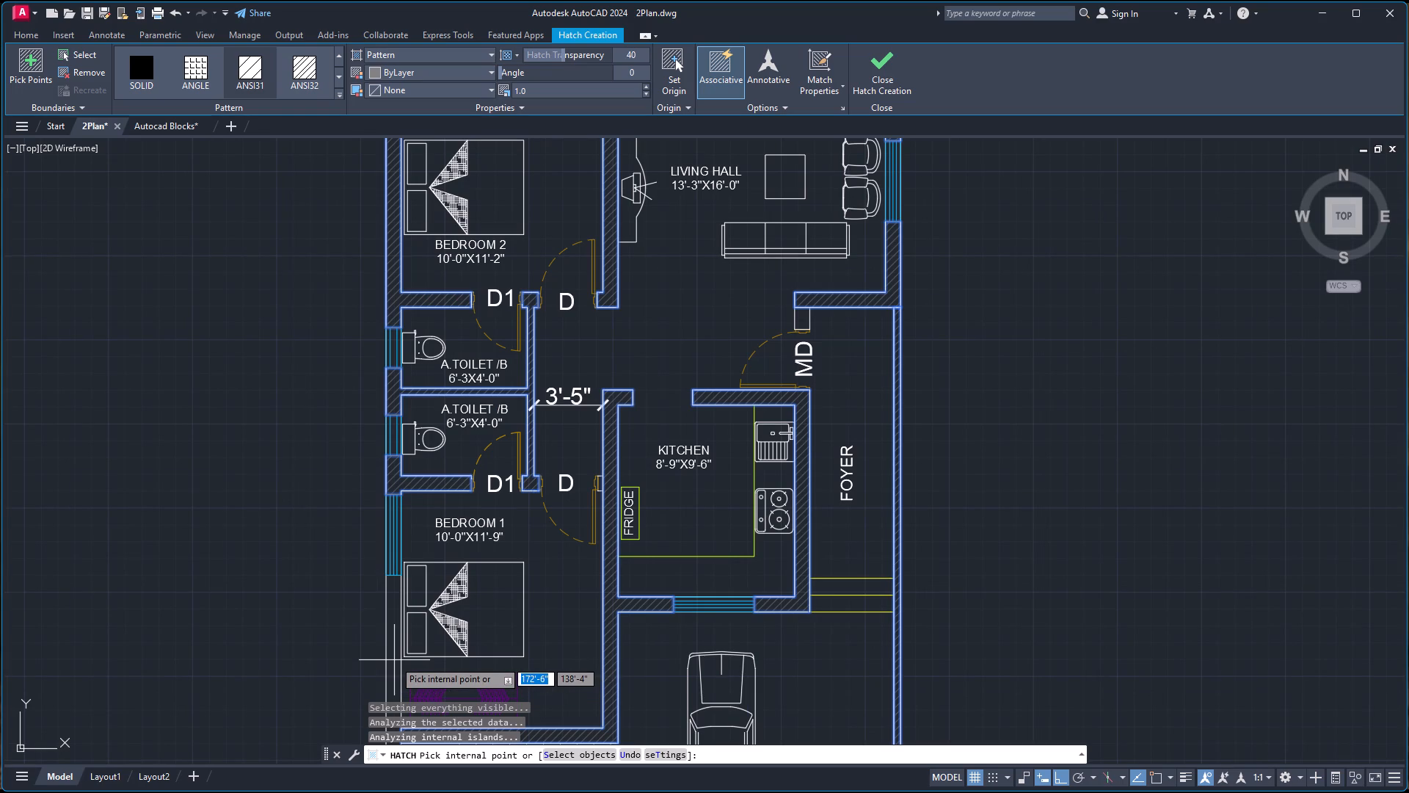
{"action": "scroll", "coordinate": [408, 640], "scroll_direction": "down", "scroll_amount": 4}
{"action": "scroll", "coordinate": [428, 653], "scroll_direction": "up", "scroll_amount": 4}
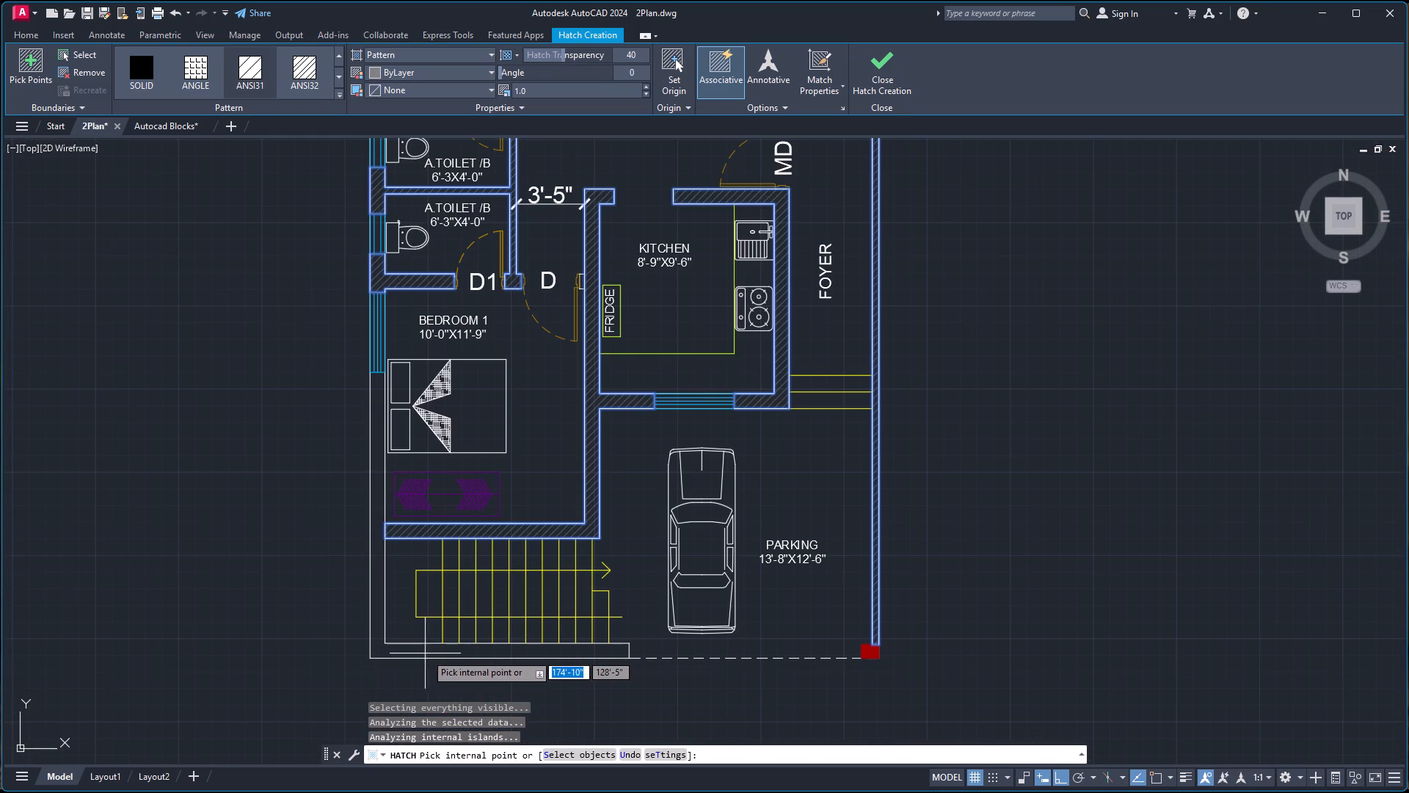
{"action": "left_click", "coordinate": [858, 72]}
Trim away the line closing off the wall stub above the main door and the hatch in the adjoining living hall corner wall.
{"action": "scroll", "coordinate": [864, 241], "scroll_direction": "down", "scroll_amount": 3}
{"action": "scroll", "coordinate": [864, 189], "scroll_direction": "up", "scroll_amount": 1}
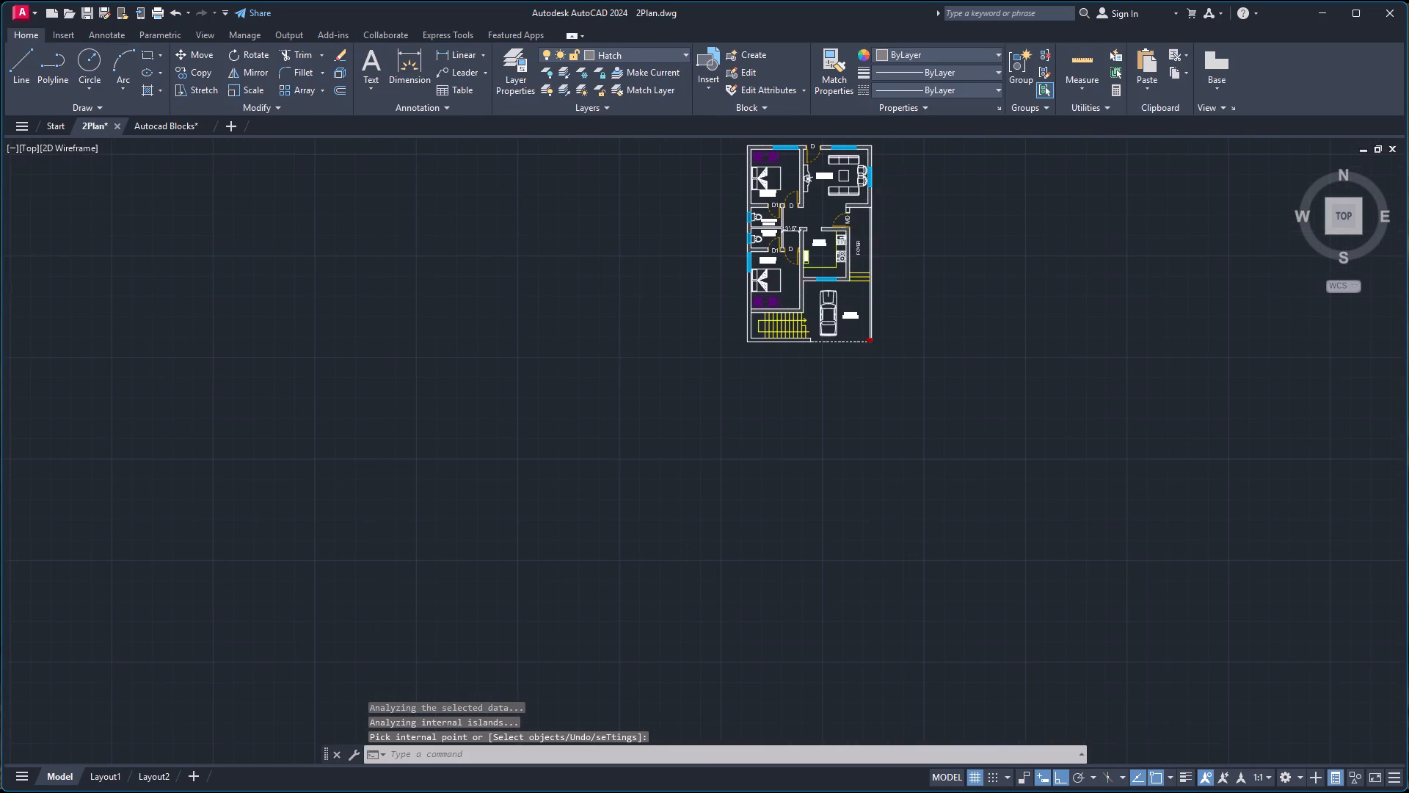
{"action": "scroll", "coordinate": [864, 189], "scroll_direction": "up", "scroll_amount": 3}
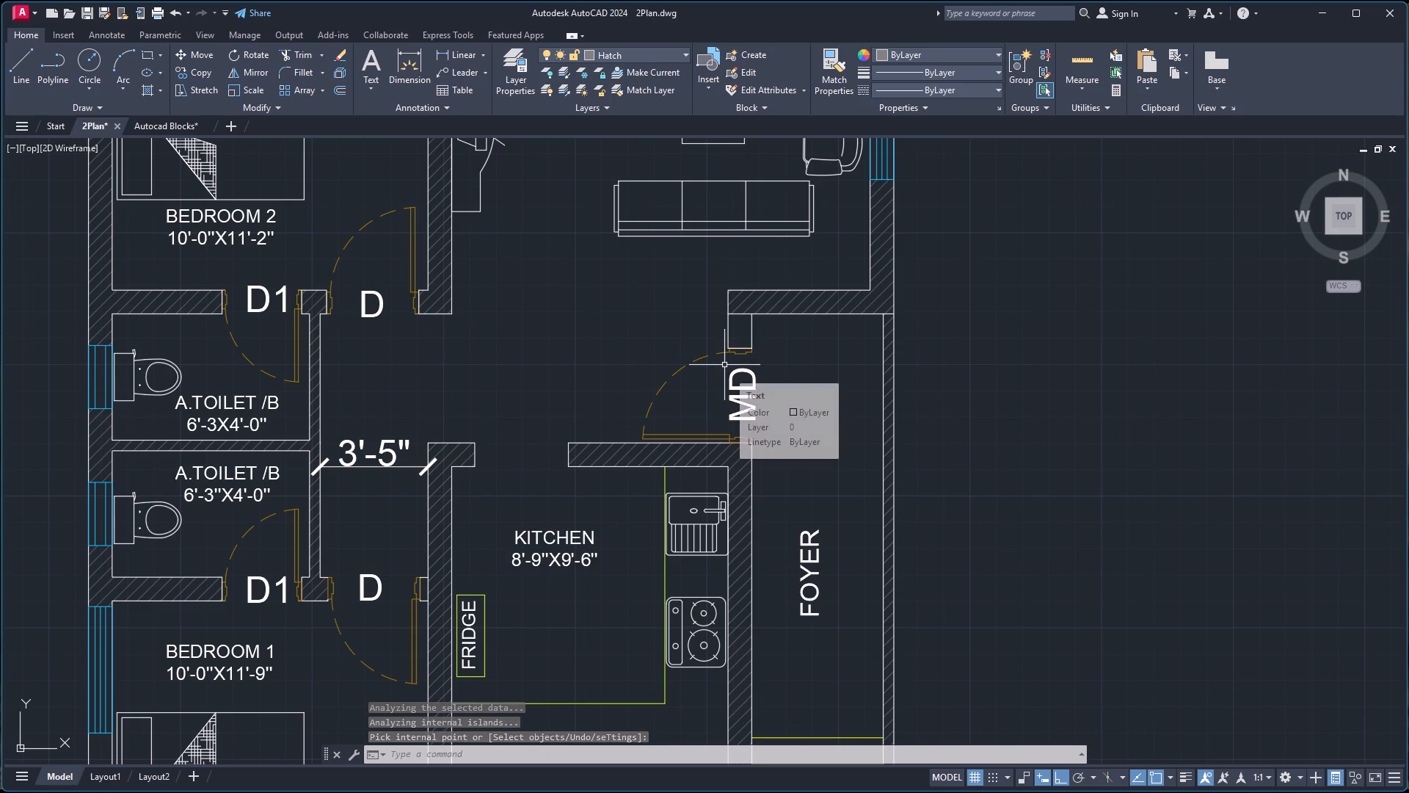
{"action": "type", "text": "tr"}
{"action": "key", "text": "Return"}
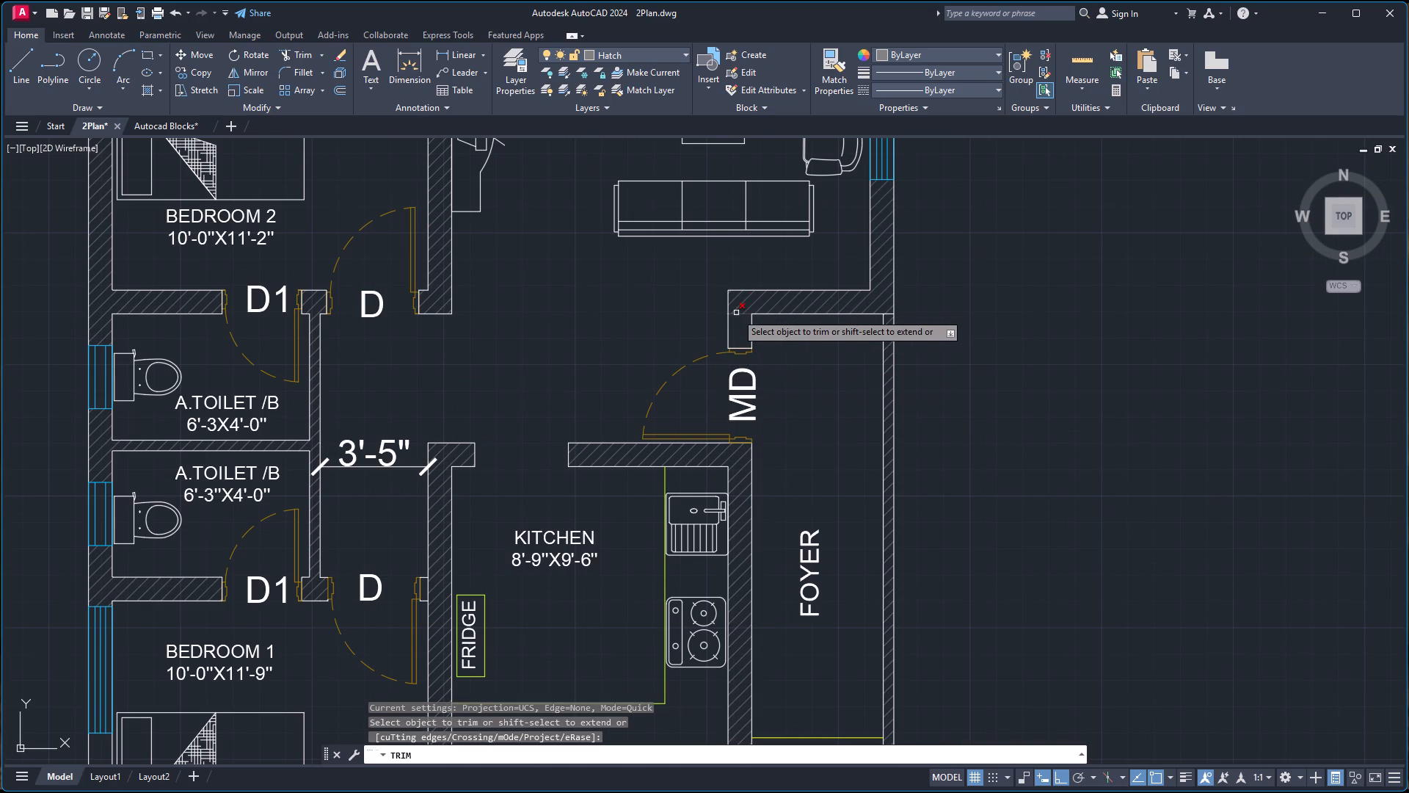
{"action": "left_click", "coordinate": [738, 316]}
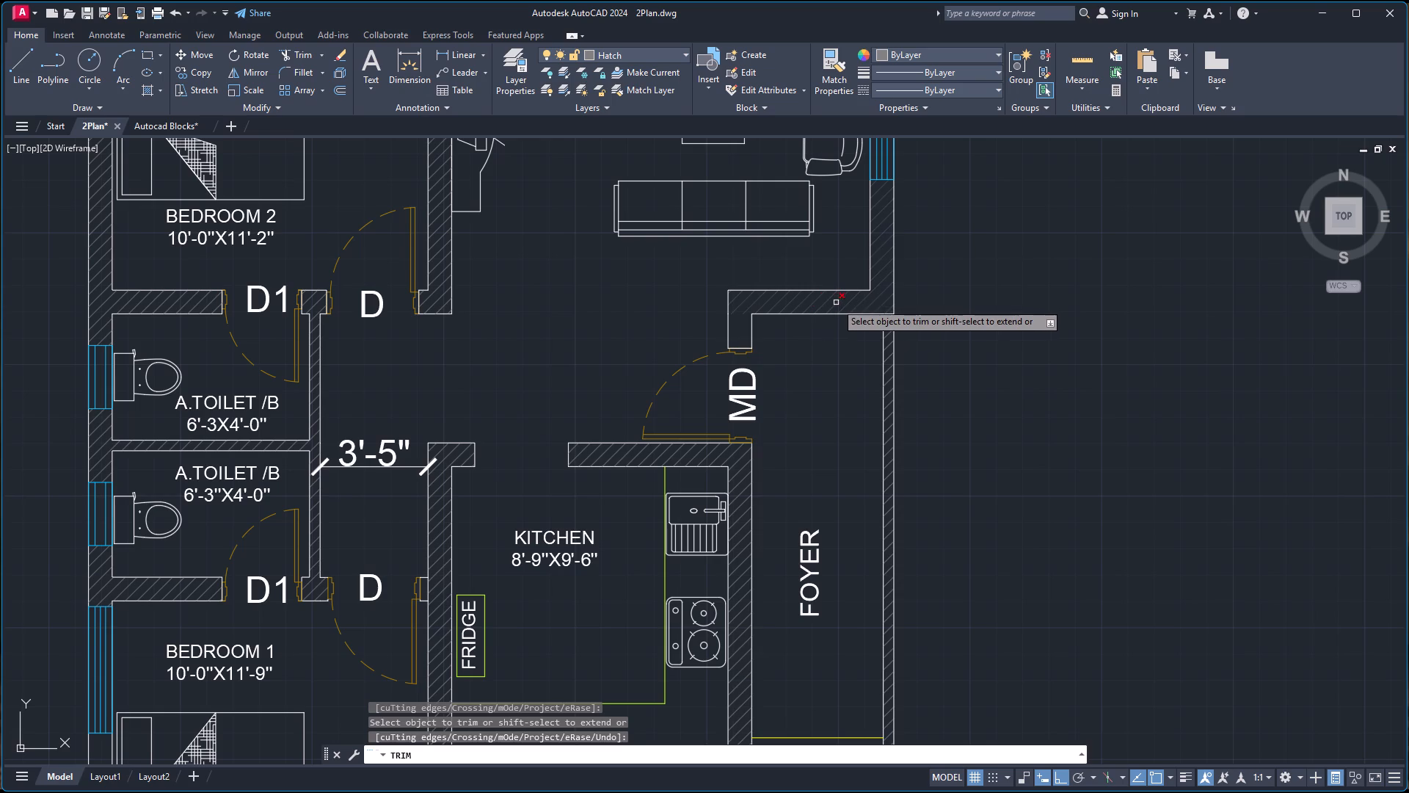
{"action": "scroll", "coordinate": [836, 303], "scroll_direction": "down", "scroll_amount": 2}
{"action": "scroll", "coordinate": [840, 303], "scroll_direction": "up", "scroll_amount": 1}
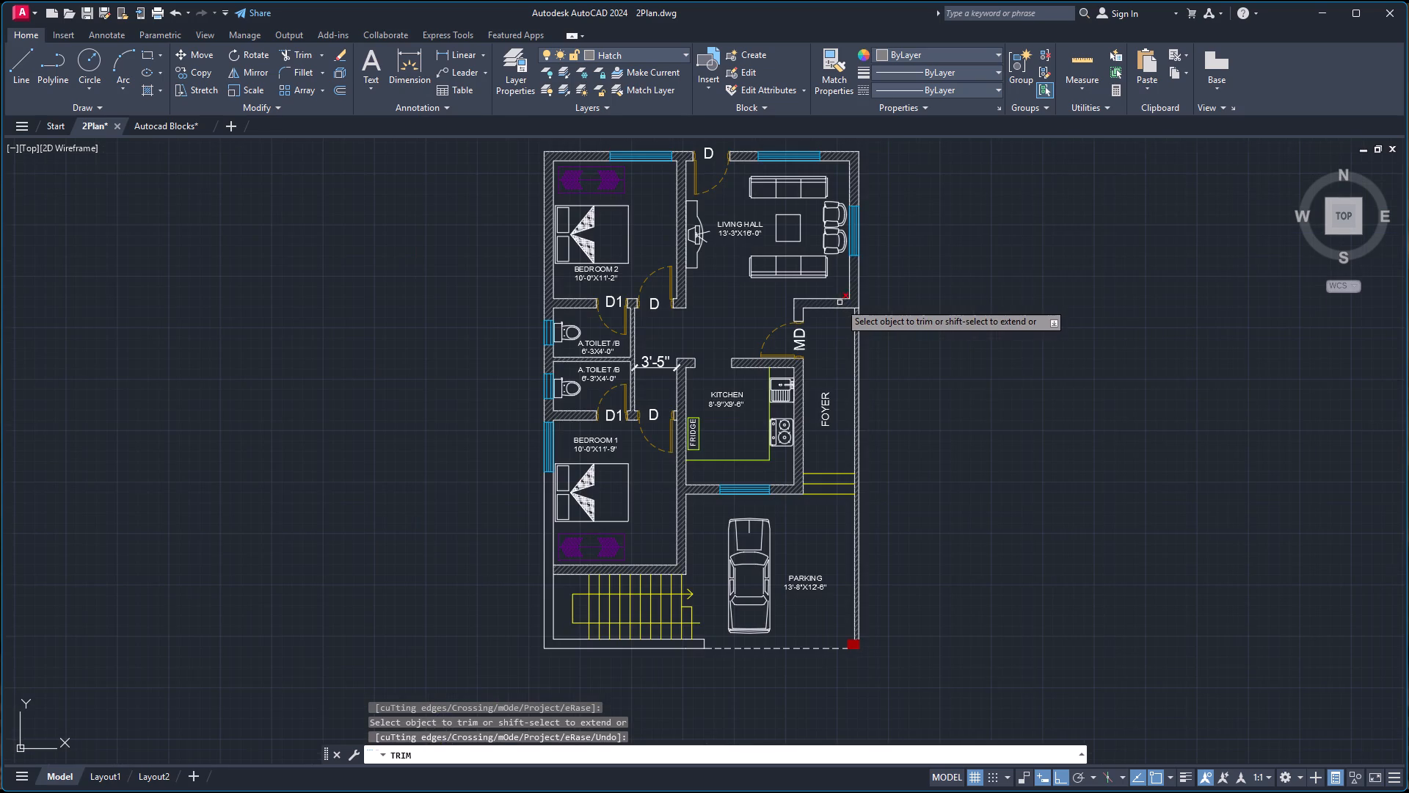
{"action": "scroll", "coordinate": [840, 303], "scroll_direction": "up", "scroll_amount": 1}
{"action": "left_click", "coordinate": [850, 305]}
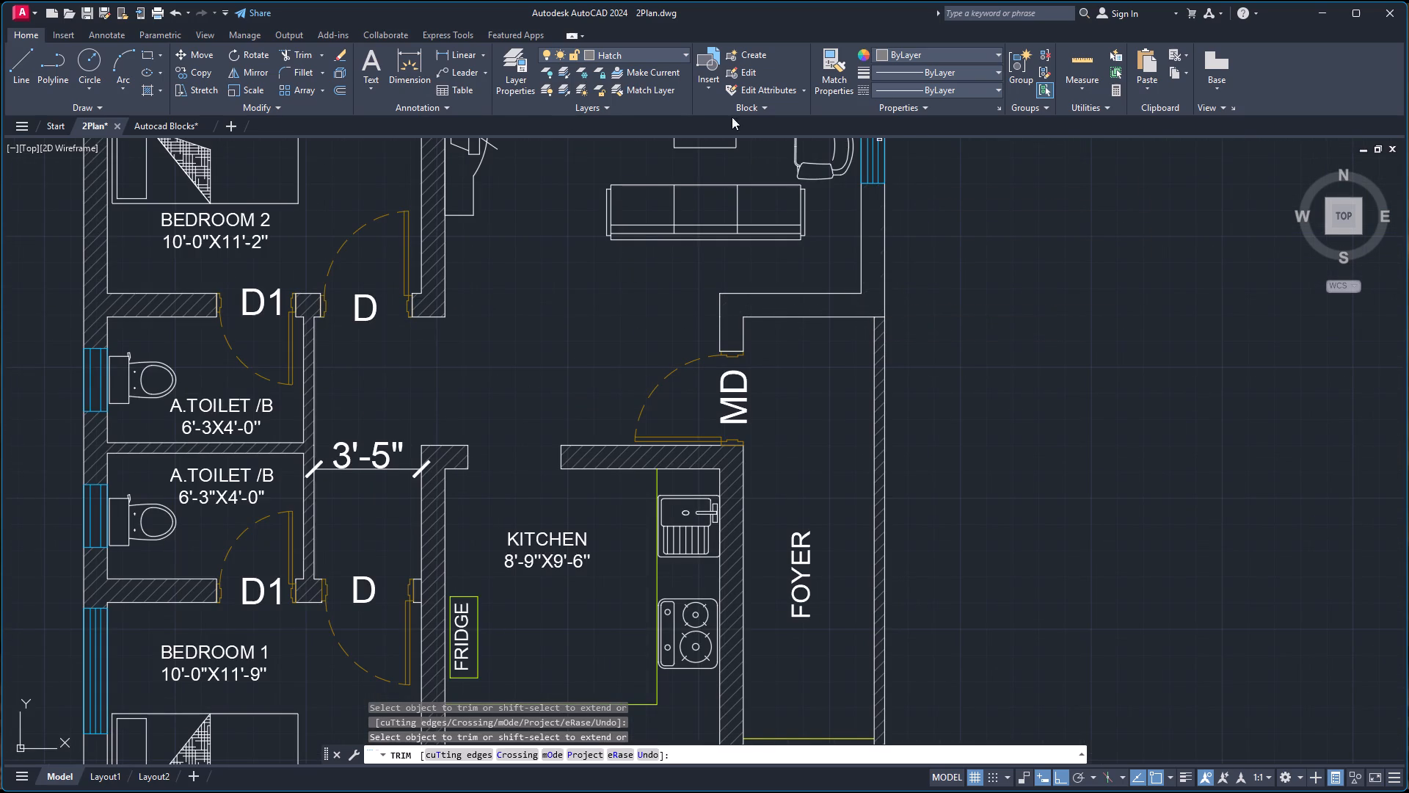
{"action": "key", "text": "Escape"}
Hatch the living hall corner wall with its main-door stub, and the outer wall along Bedroom 1 and the staircase, in ANSI31.
{"action": "key", "text": "h"}
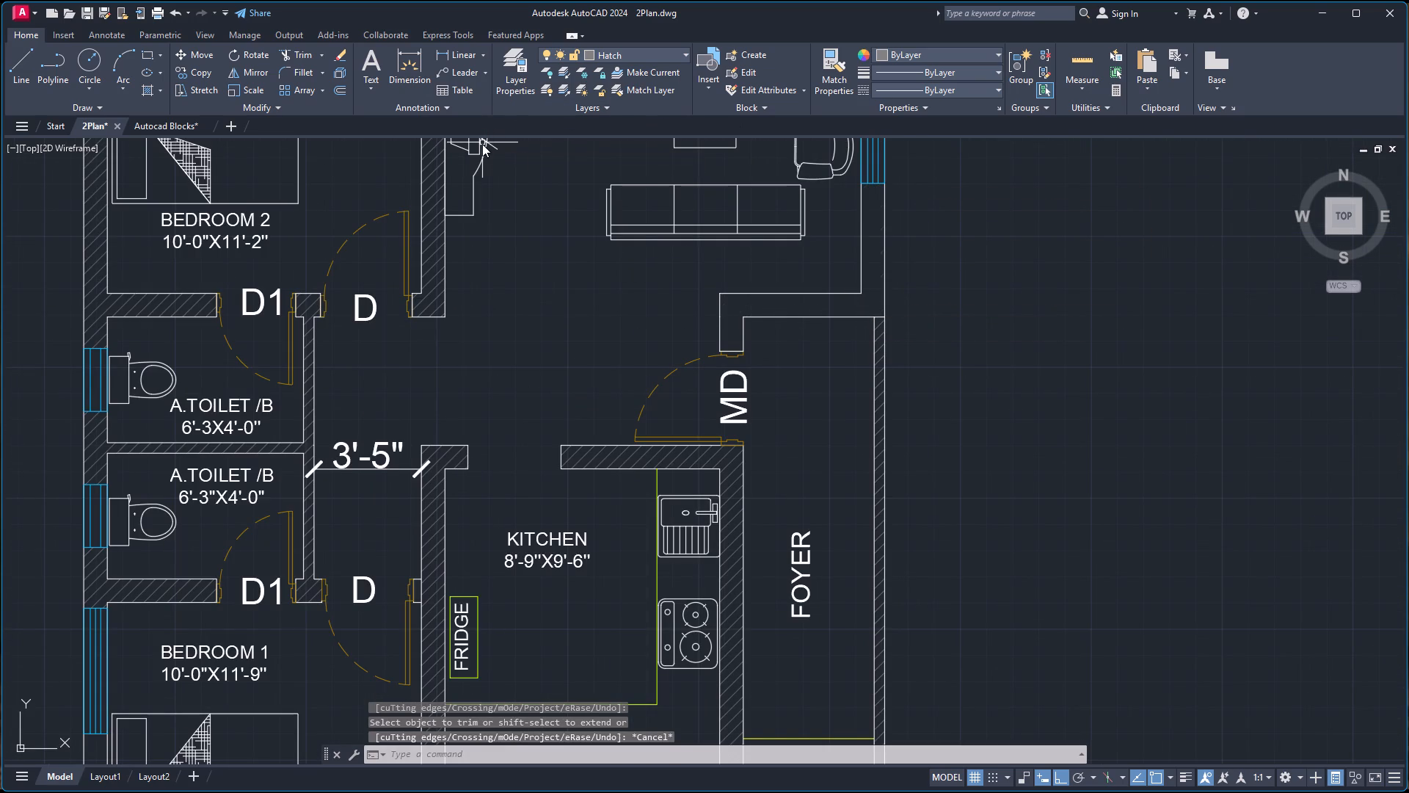
{"action": "key", "text": "Return"}
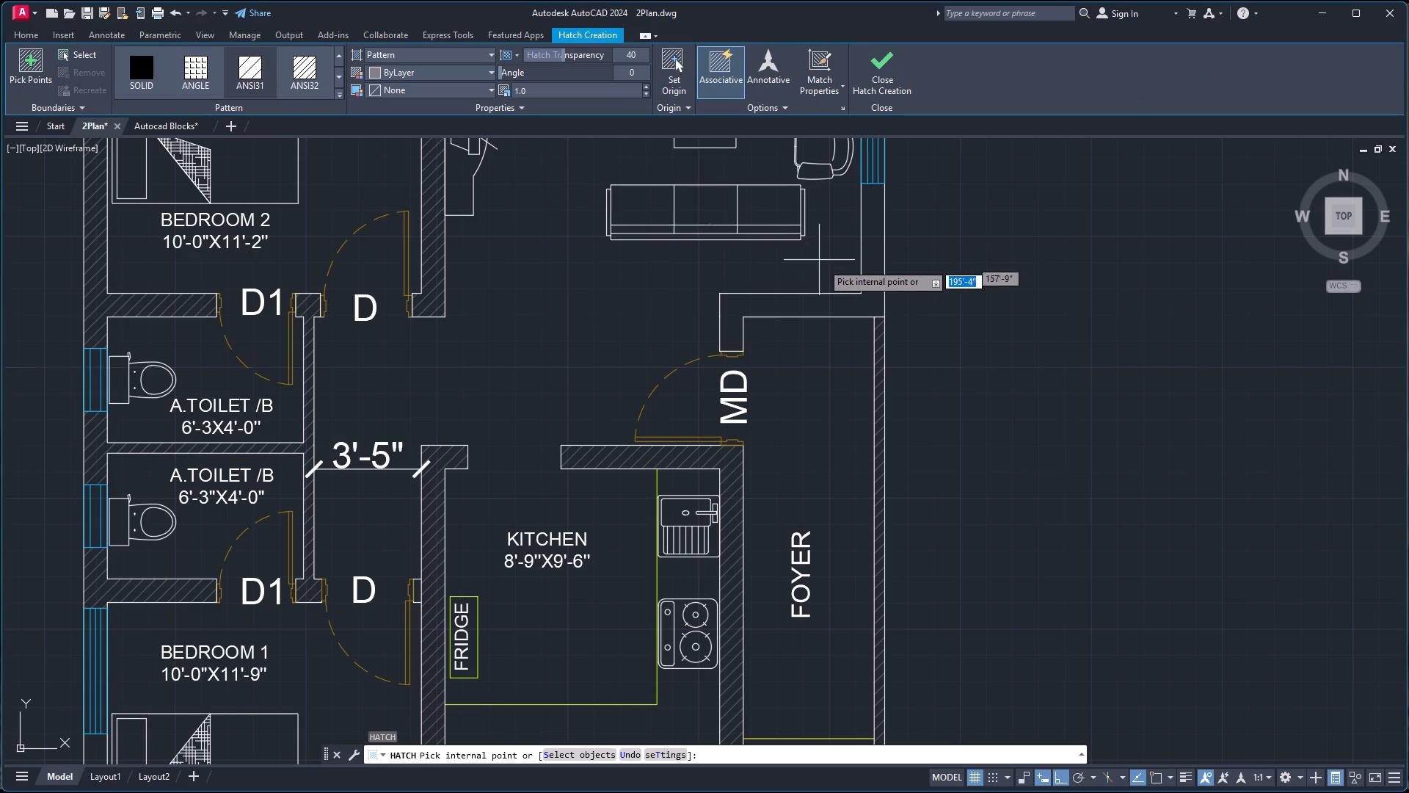
{"action": "left_click", "coordinate": [867, 305]}
{"action": "scroll", "coordinate": [765, 305], "scroll_direction": "down", "scroll_amount": 3}
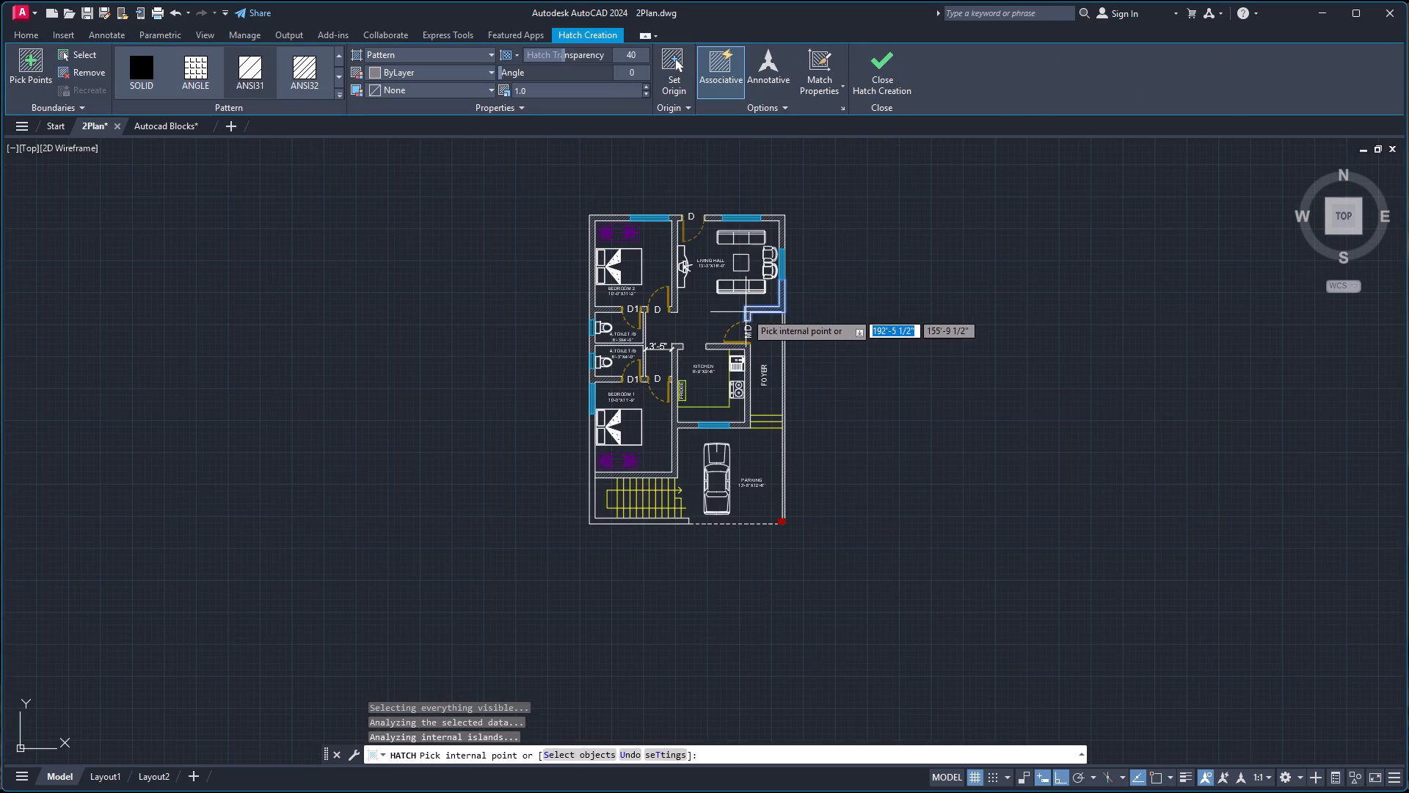
{"action": "scroll", "coordinate": [716, 413], "scroll_direction": "up", "scroll_amount": 2}
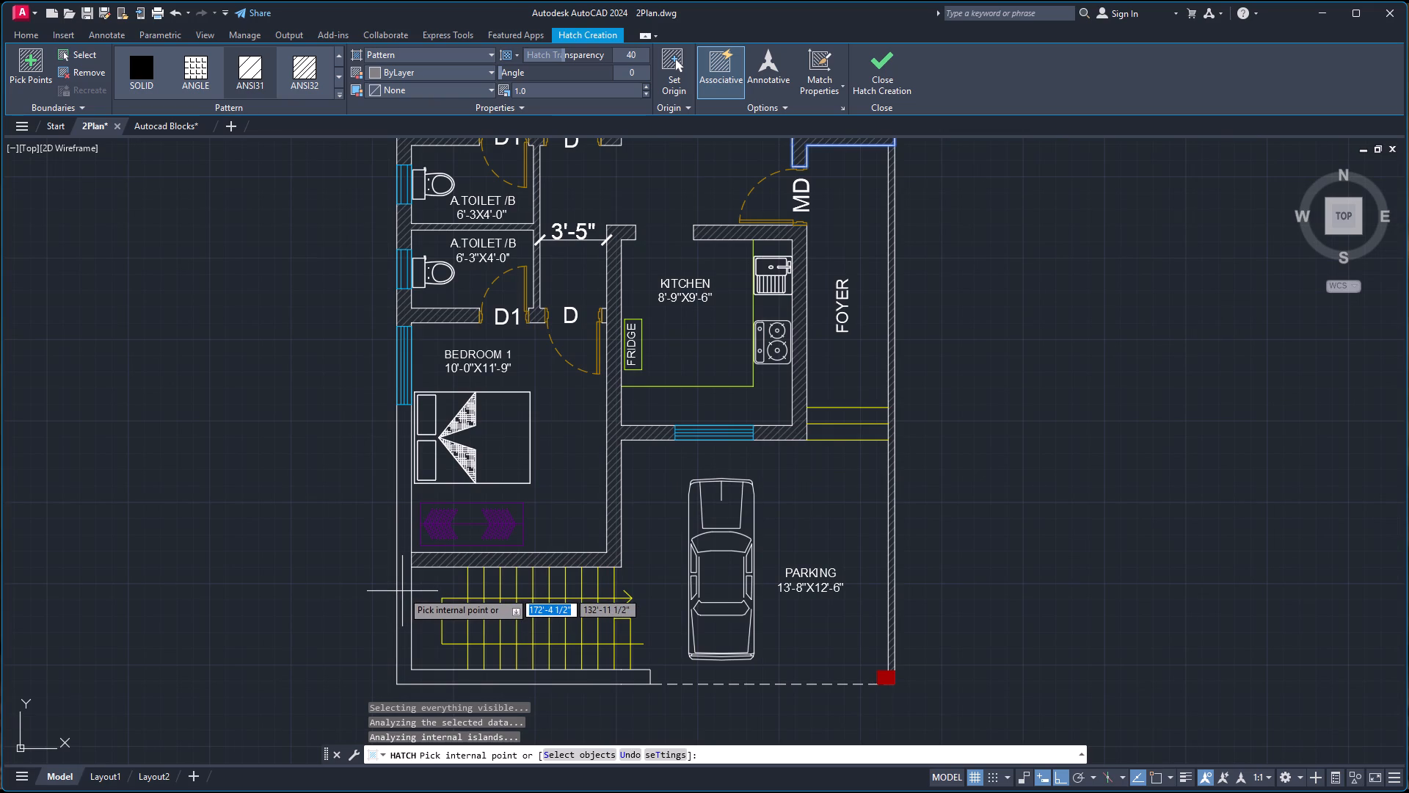
{"action": "left_click", "coordinate": [402, 591]}
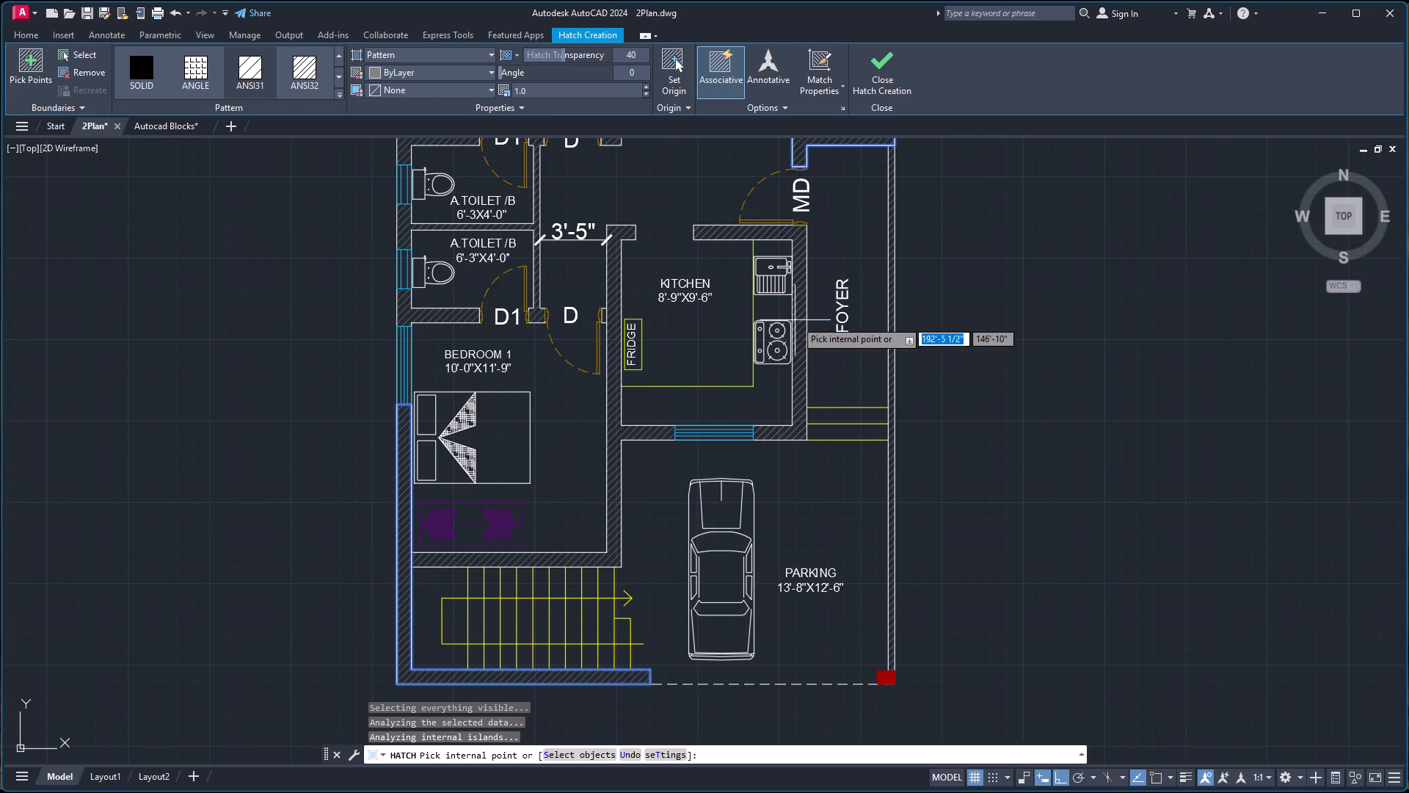
{"action": "scroll", "coordinate": [776, 309], "scroll_direction": "down", "scroll_amount": 2}
{"action": "scroll", "coordinate": [735, 165], "scroll_direction": "down", "scroll_amount": 1}
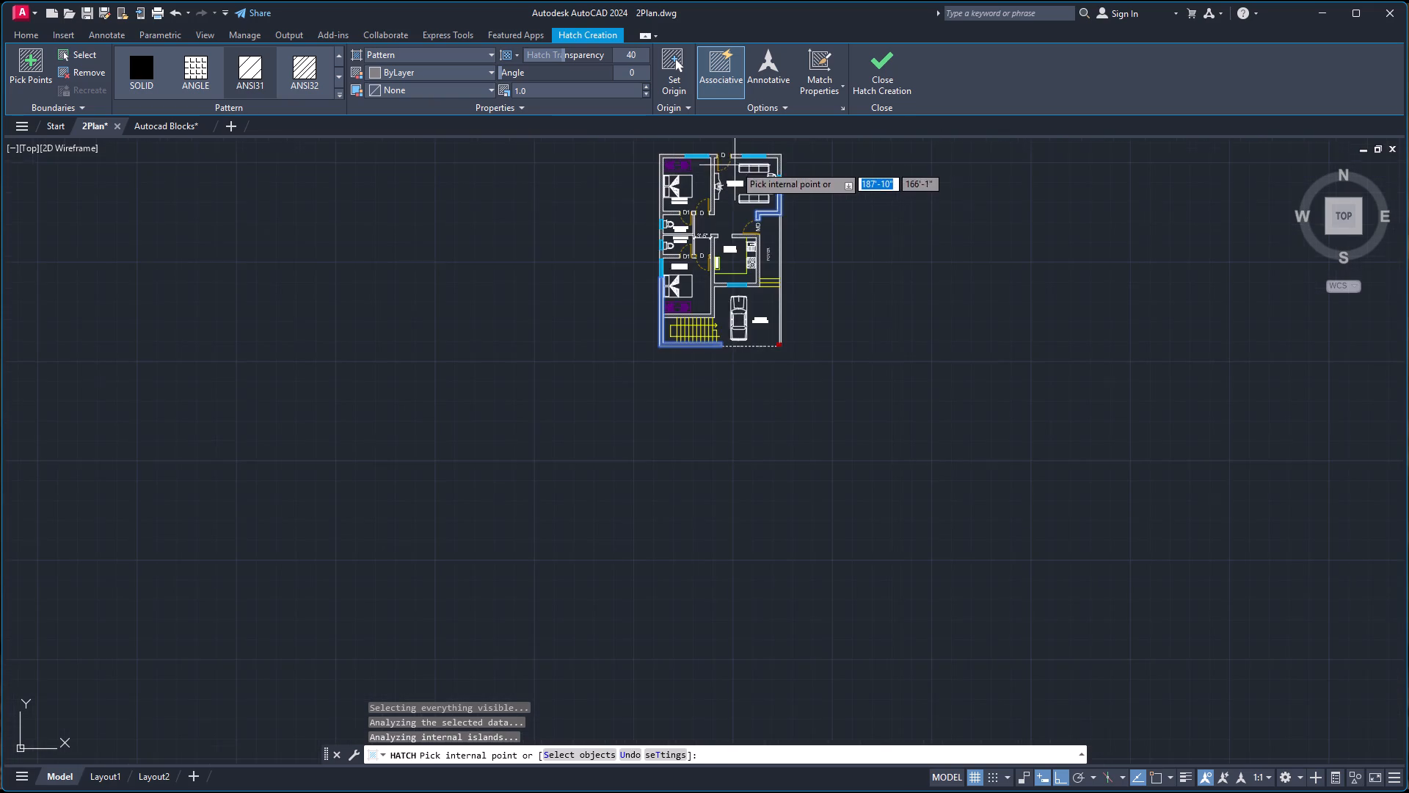
{"action": "scroll", "coordinate": [735, 146], "scroll_direction": "up", "scroll_amount": 2}
{"action": "scroll", "coordinate": [748, 313], "scroll_direction": "up", "scroll_amount": 1}
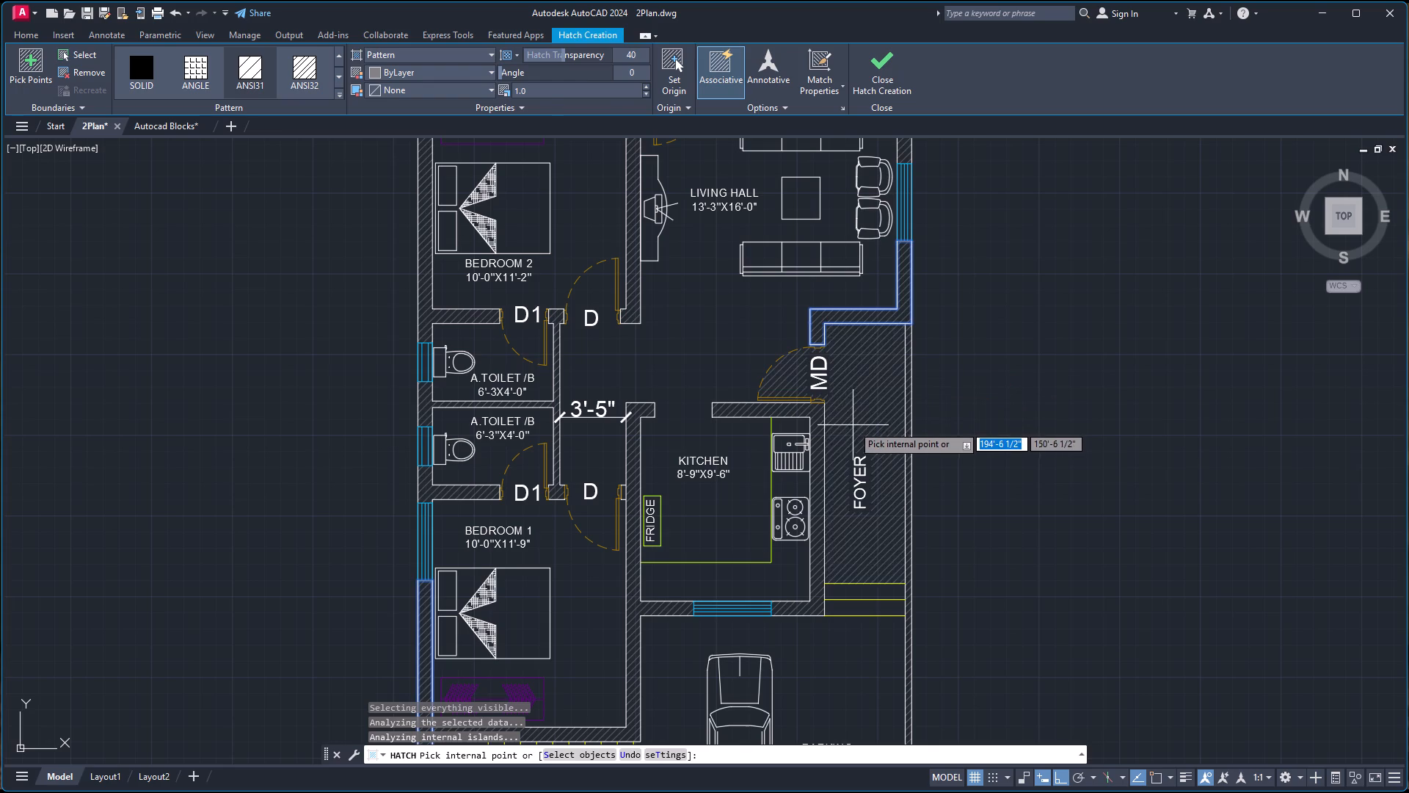
{"action": "key", "text": "Return"}
{"action": "scroll", "coordinate": [884, 419], "scroll_direction": "down", "scroll_amount": 1}
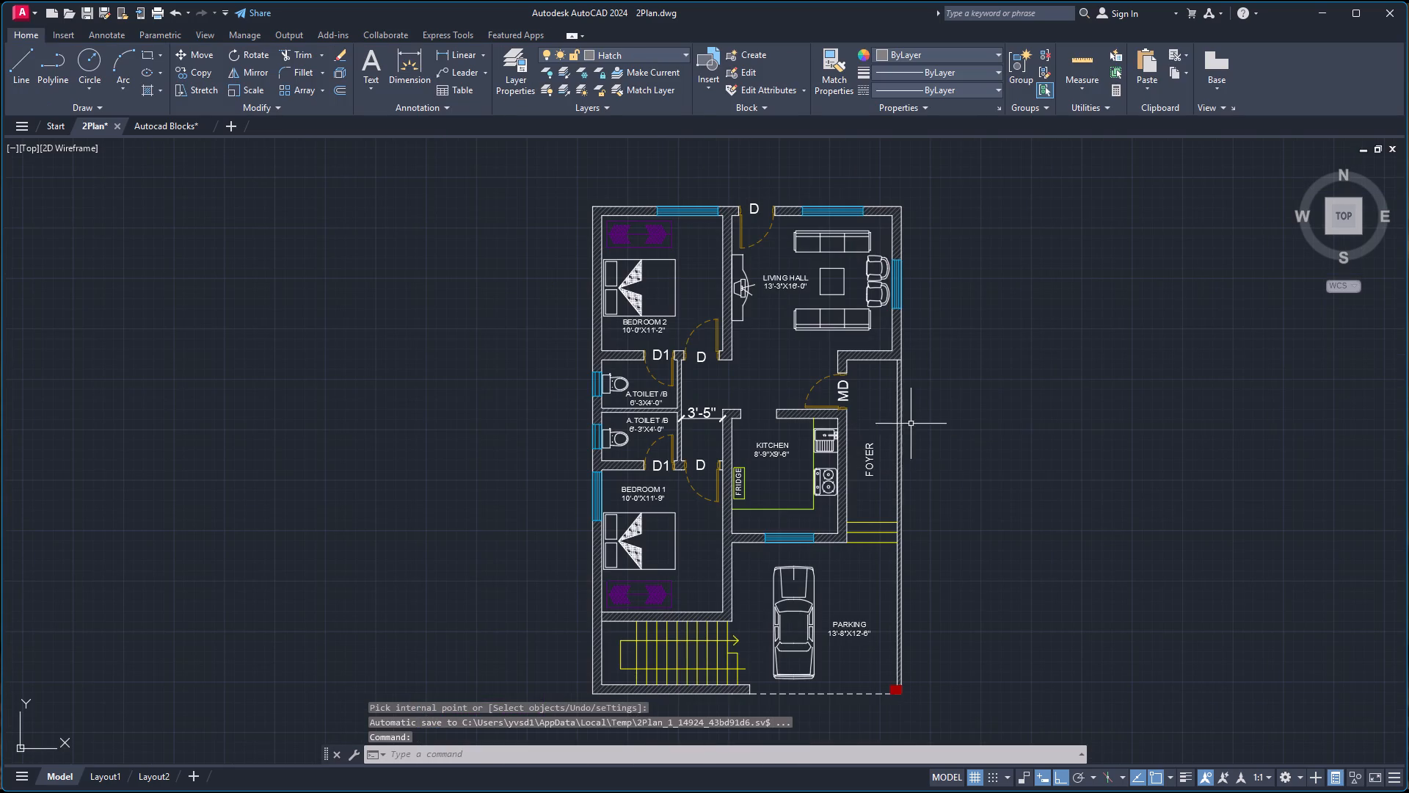
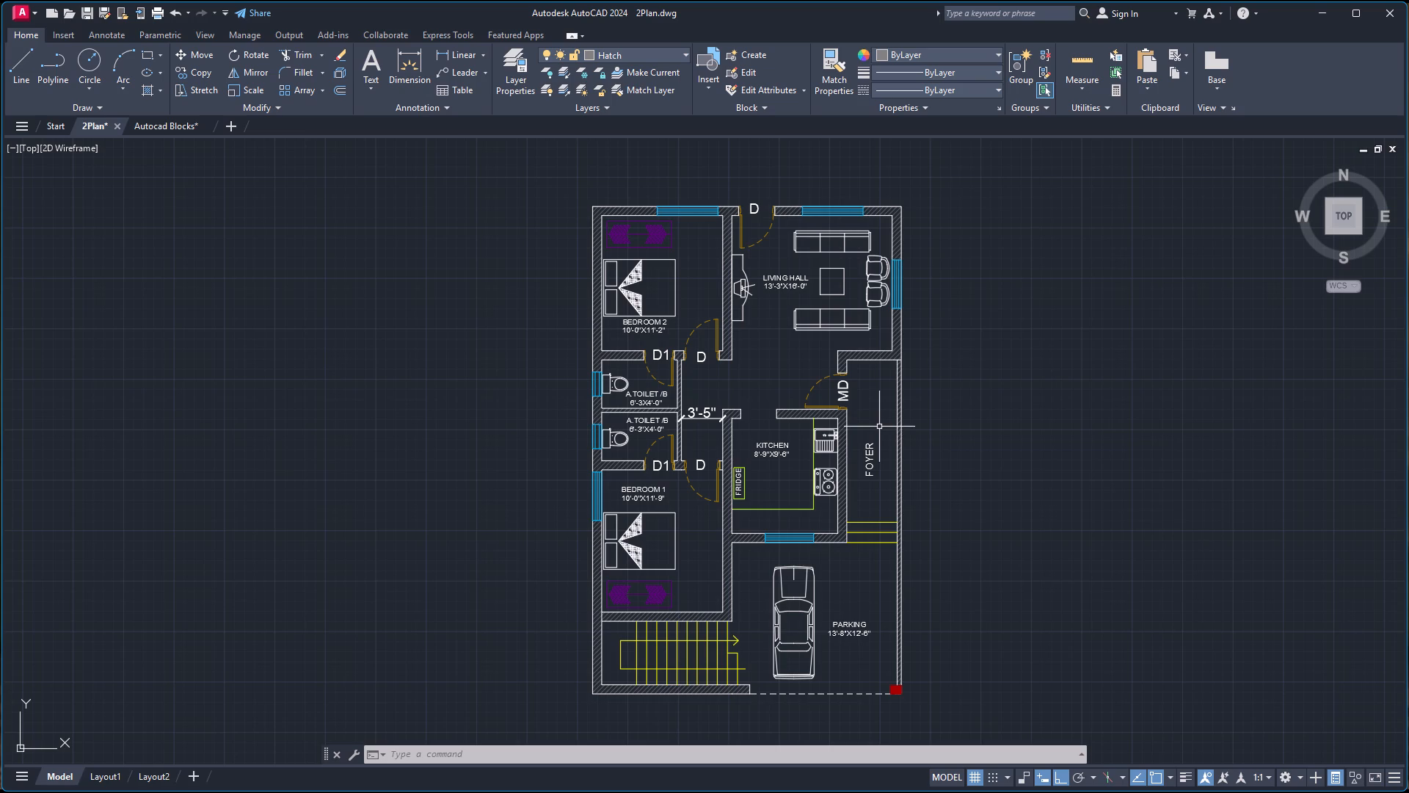
Save the 2Plan drawing.
{"action": "type", "text": "pr"}
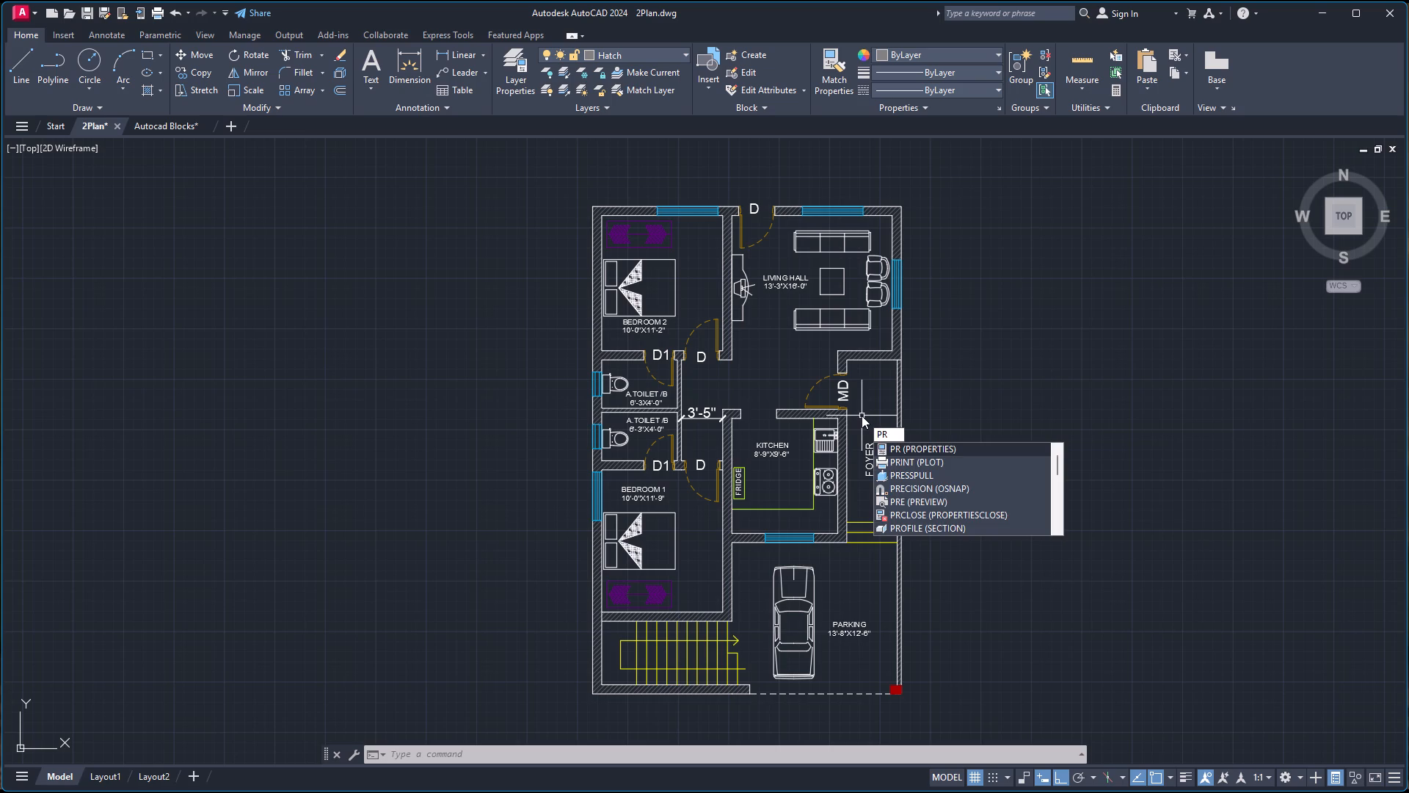
{"action": "key", "text": "BackSpace"}
{"action": "key", "text": "BackSpace"}
{"action": "key", "text": "BackSpace"}
{"action": "key", "text": "ctrl+s"}
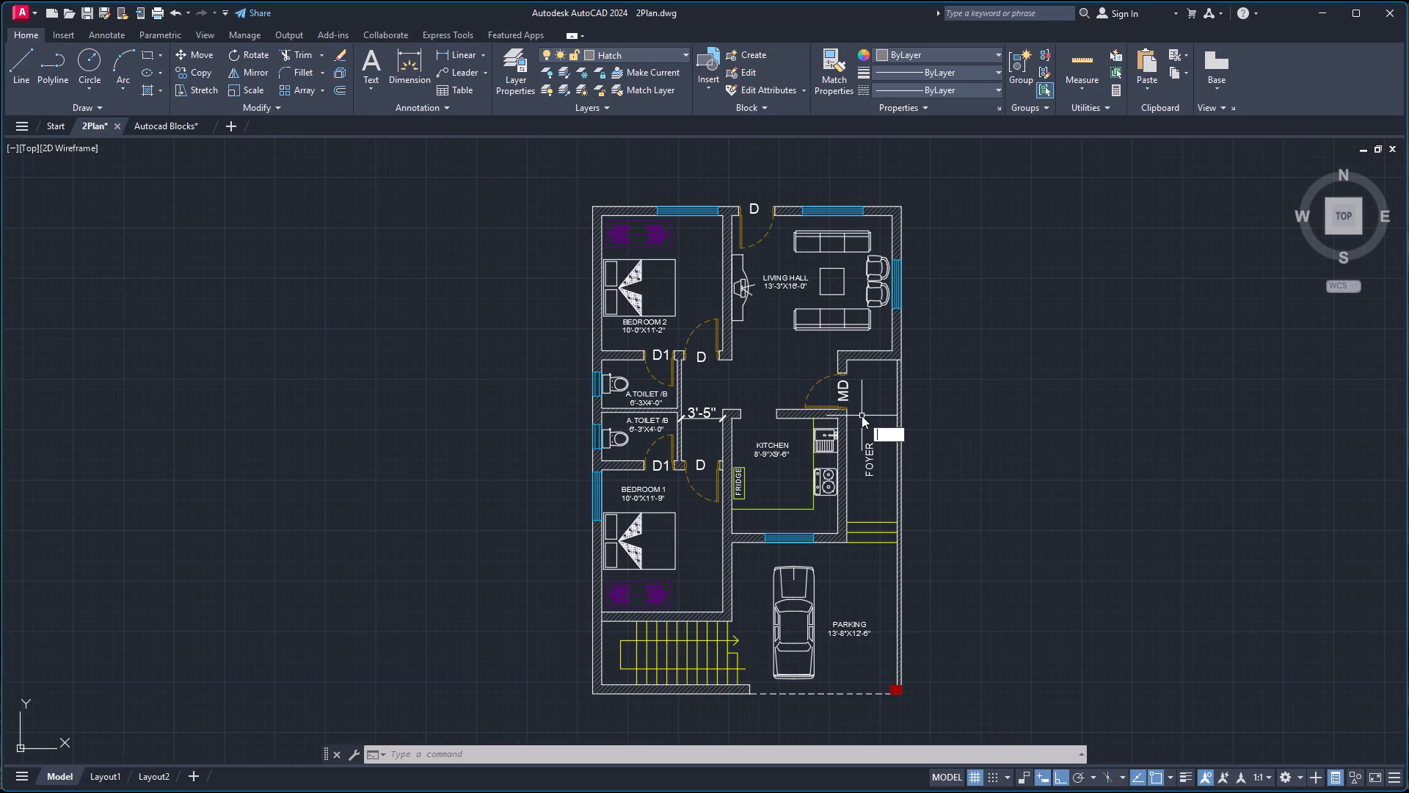
{"action": "key", "text": "Escape"}
{"action": "key", "text": "ctrl+s"}
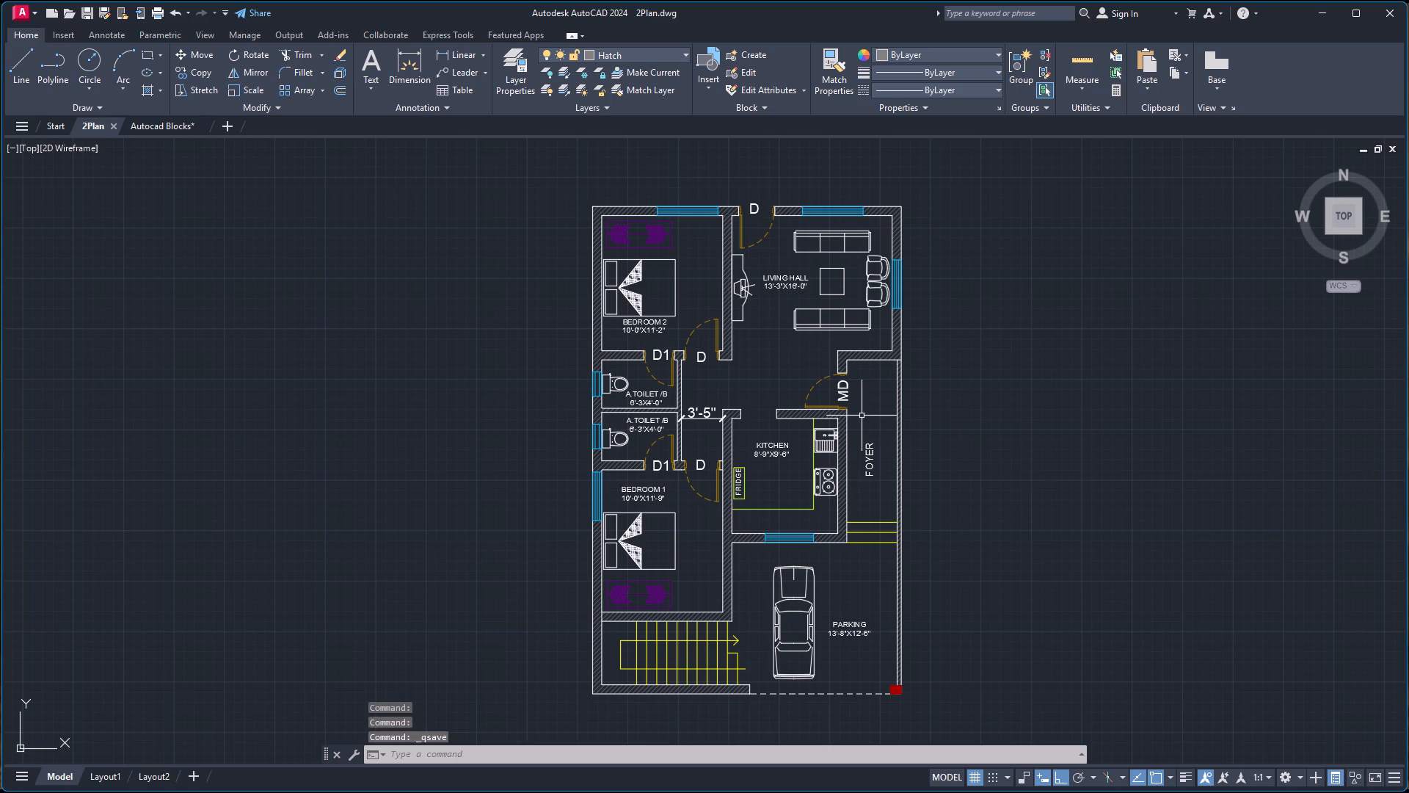
Set up a plot with AutoCAD PDF (High Quality Print).pc3, using a window around the whole floor plan as the plot area.
{"action": "type", "text": "plot"}
{"action": "key", "text": "Return"}
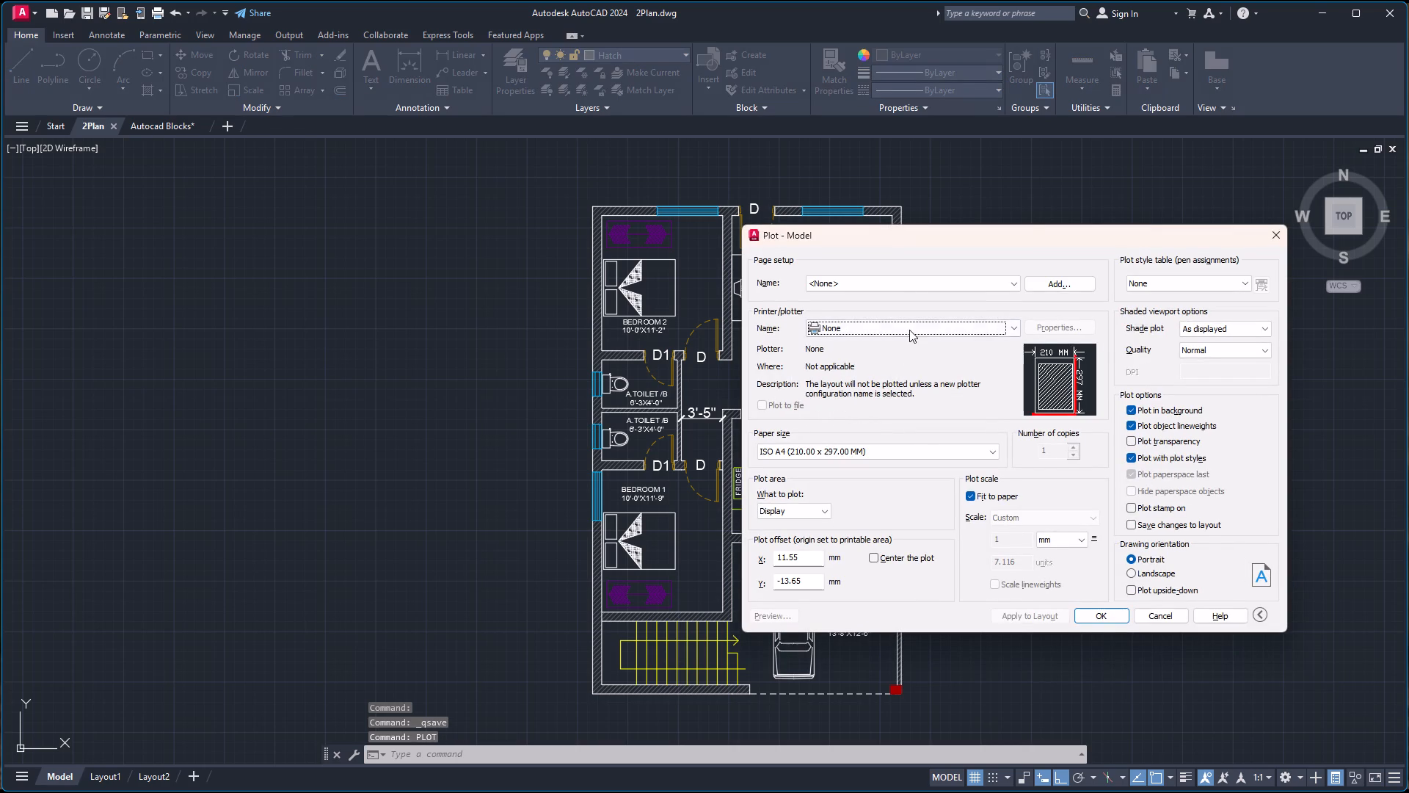
{"action": "left_click", "coordinate": [911, 329]}
{"action": "left_click", "coordinate": [892, 419]}
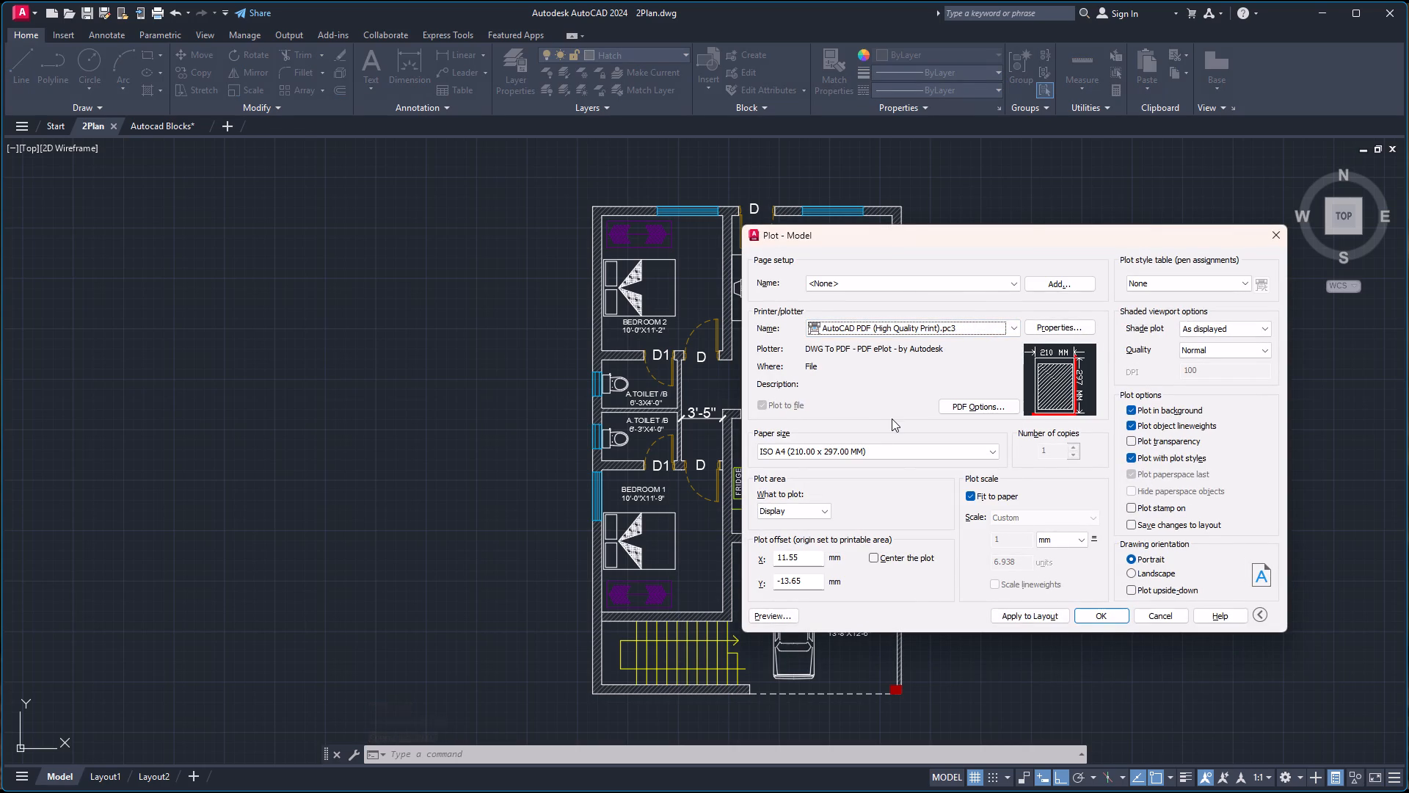
{"action": "left_click", "coordinate": [798, 510]}
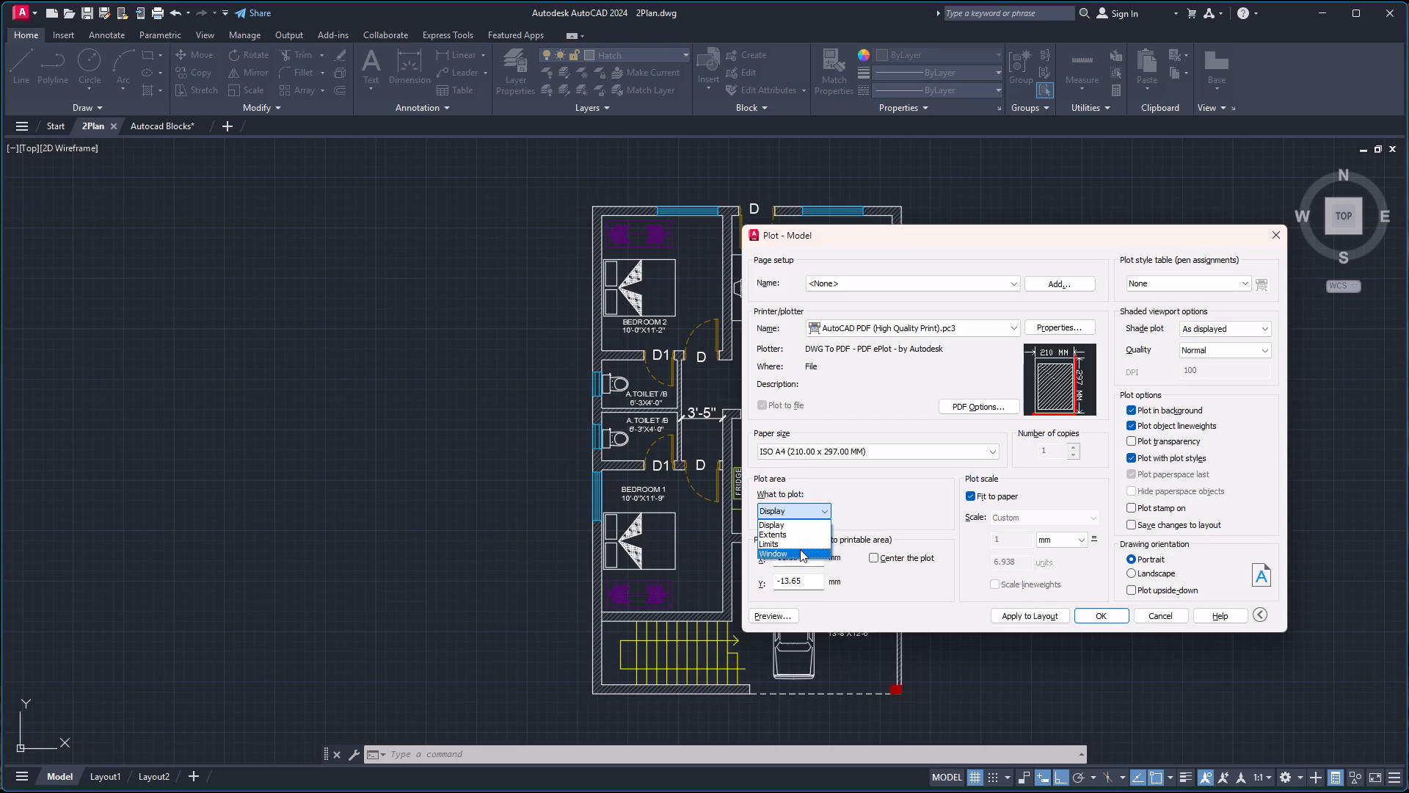
{"action": "left_click", "coordinate": [799, 549]}
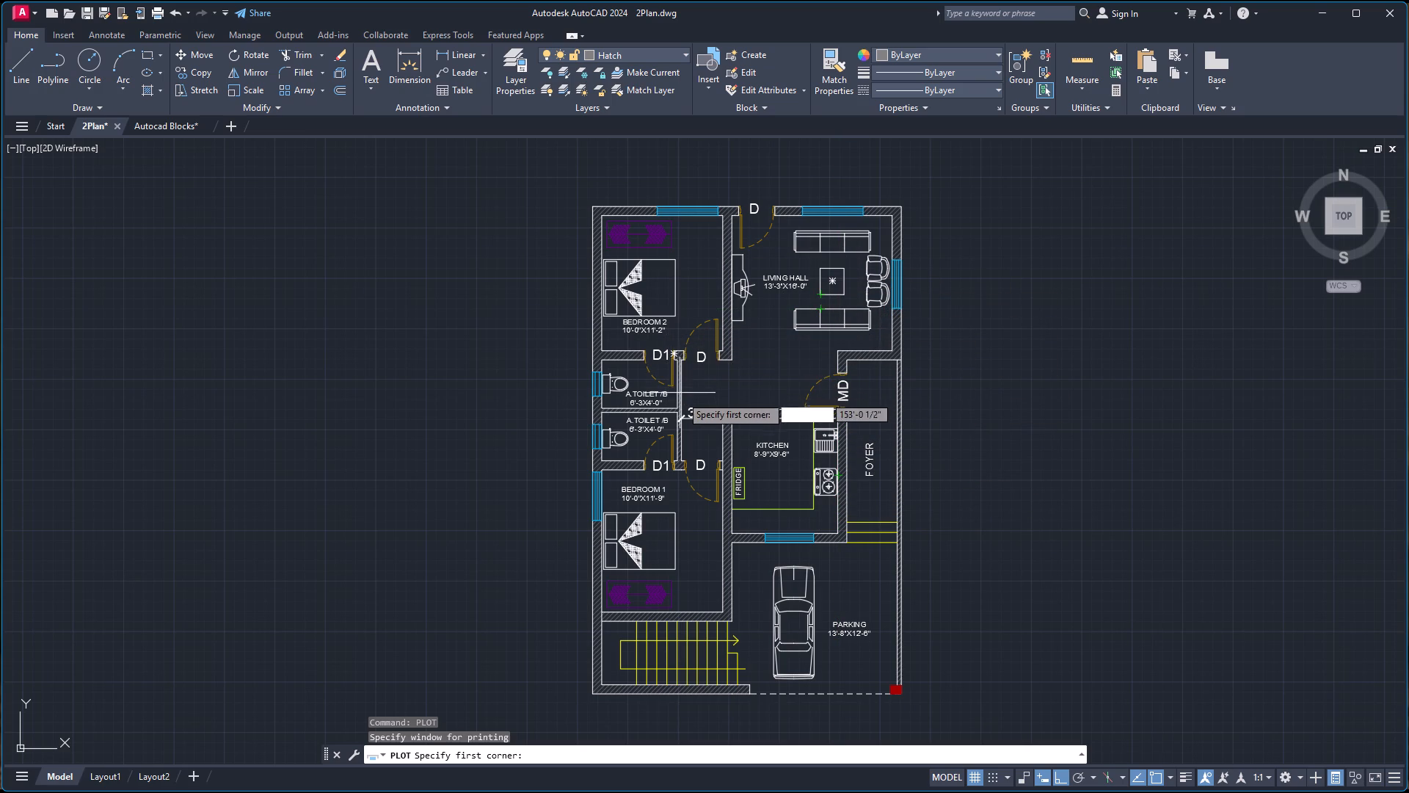
{"action": "left_click", "coordinate": [564, 187]}
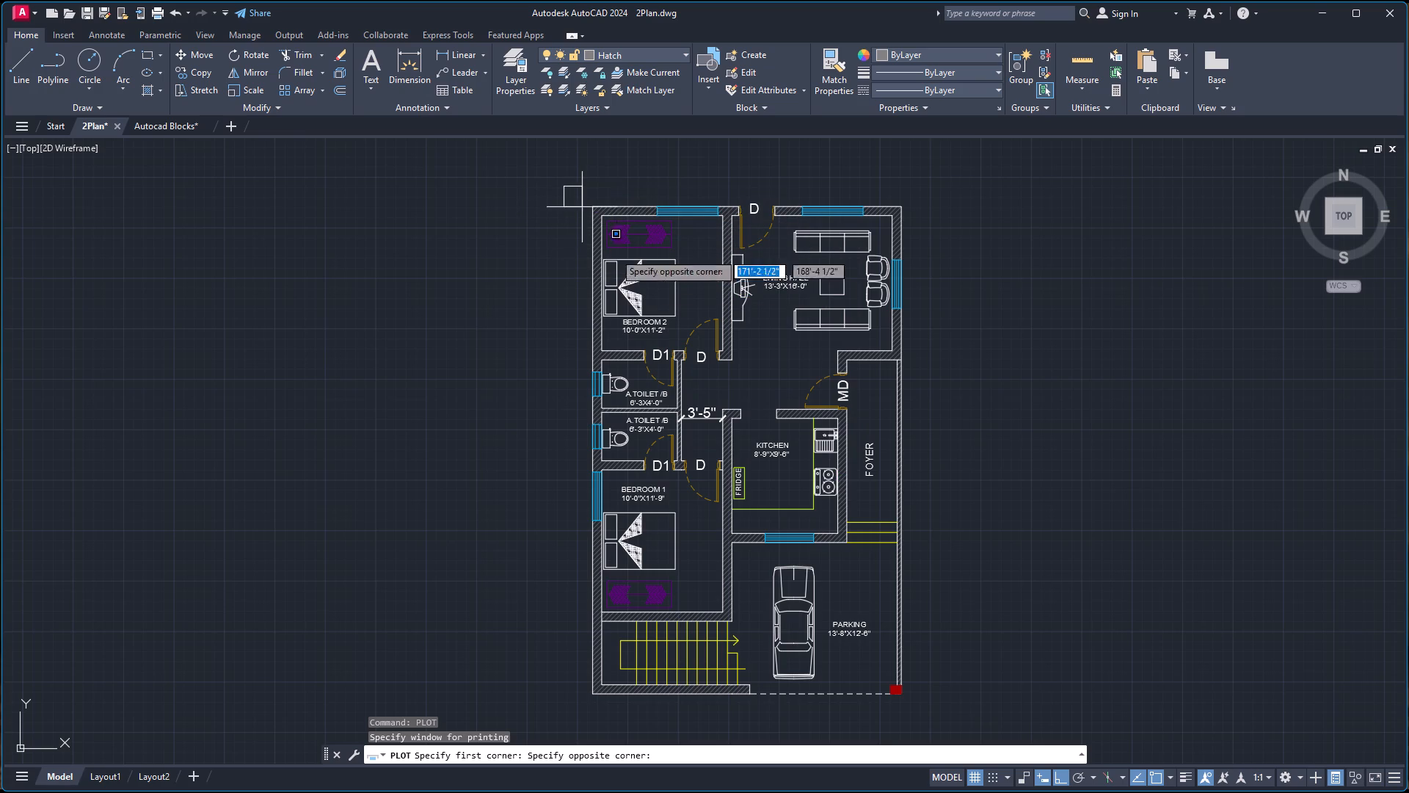
{"action": "left_click", "coordinate": [933, 725]}
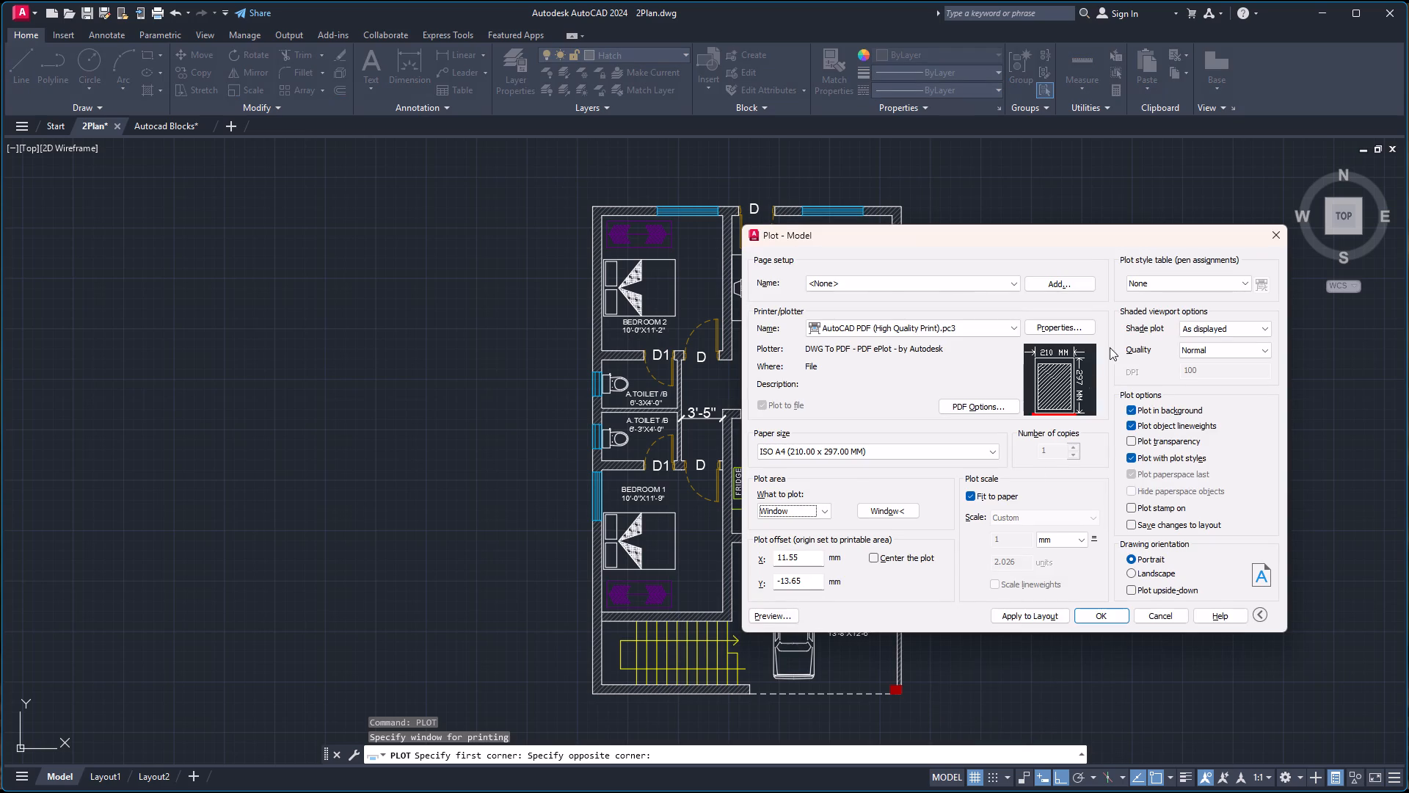
Assign the monochrome.ctb plot style table to all layouts and enable plot transparency.
{"action": "left_click", "coordinate": [1158, 280]}
{"action": "left_click", "coordinate": [1143, 367]}
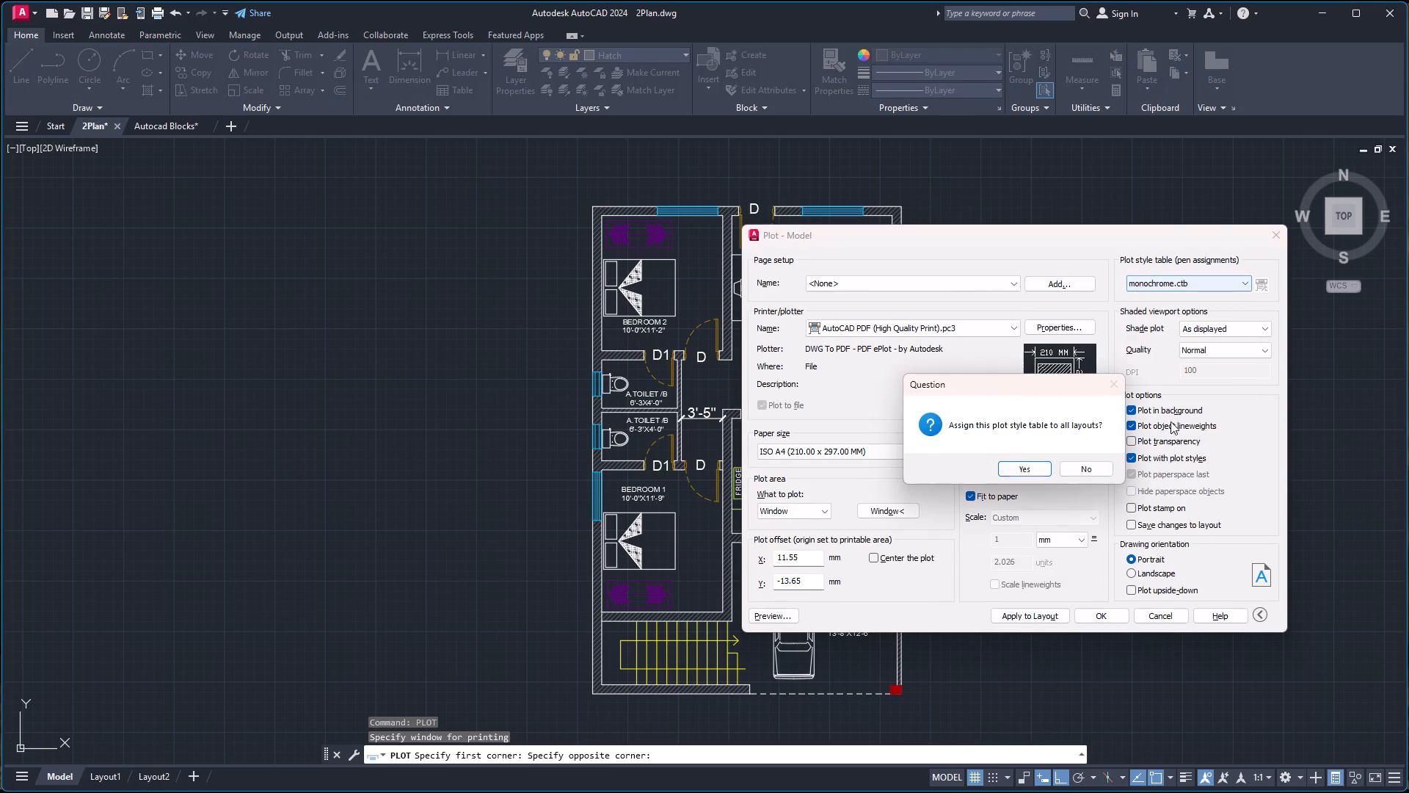
{"action": "left_click", "coordinate": [1025, 471]}
{"action": "left_click", "coordinate": [1153, 437]}
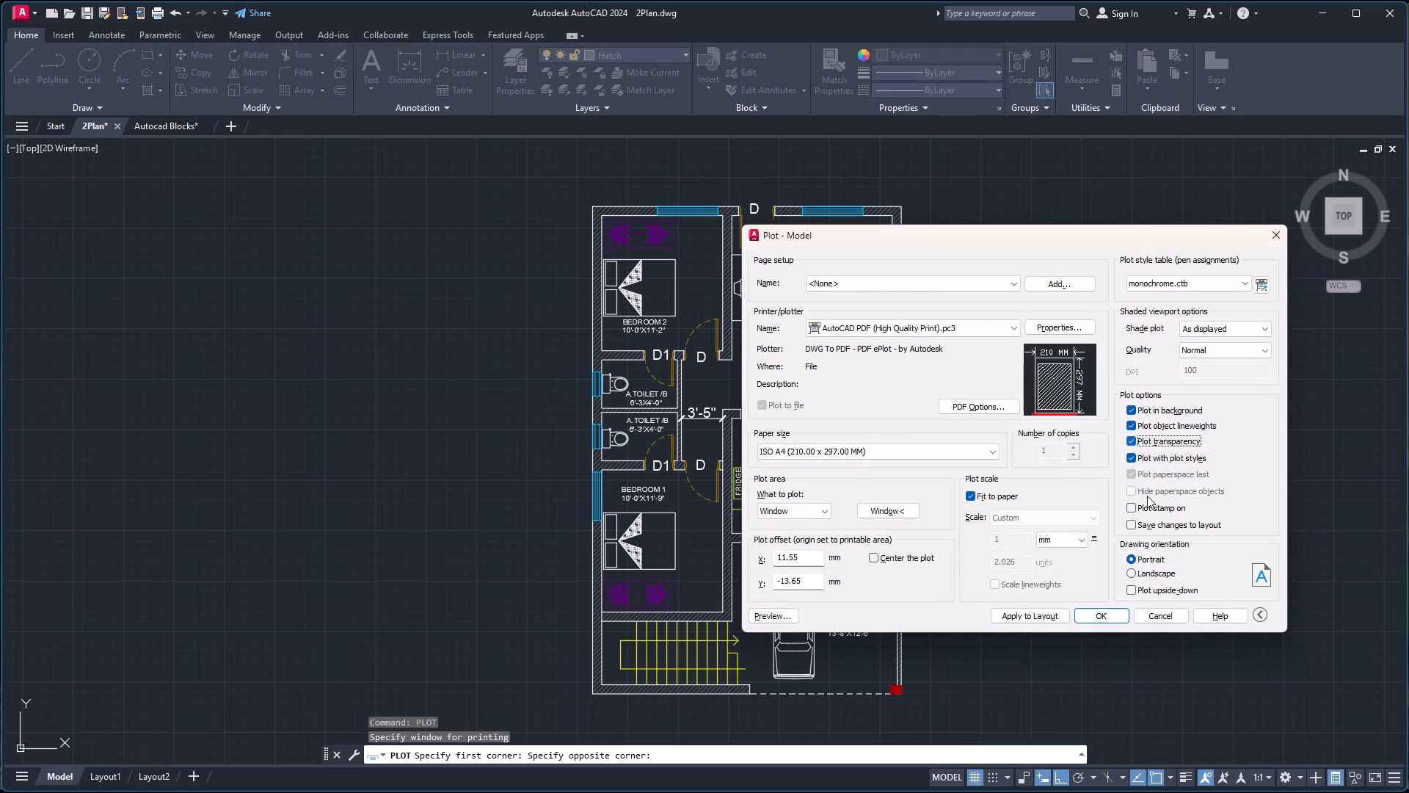
Set the plot scale units to inches, centre the plot and apply the settings to the layout.
{"action": "left_click", "coordinate": [1084, 536]}
{"action": "left_click", "coordinate": [1074, 551]}
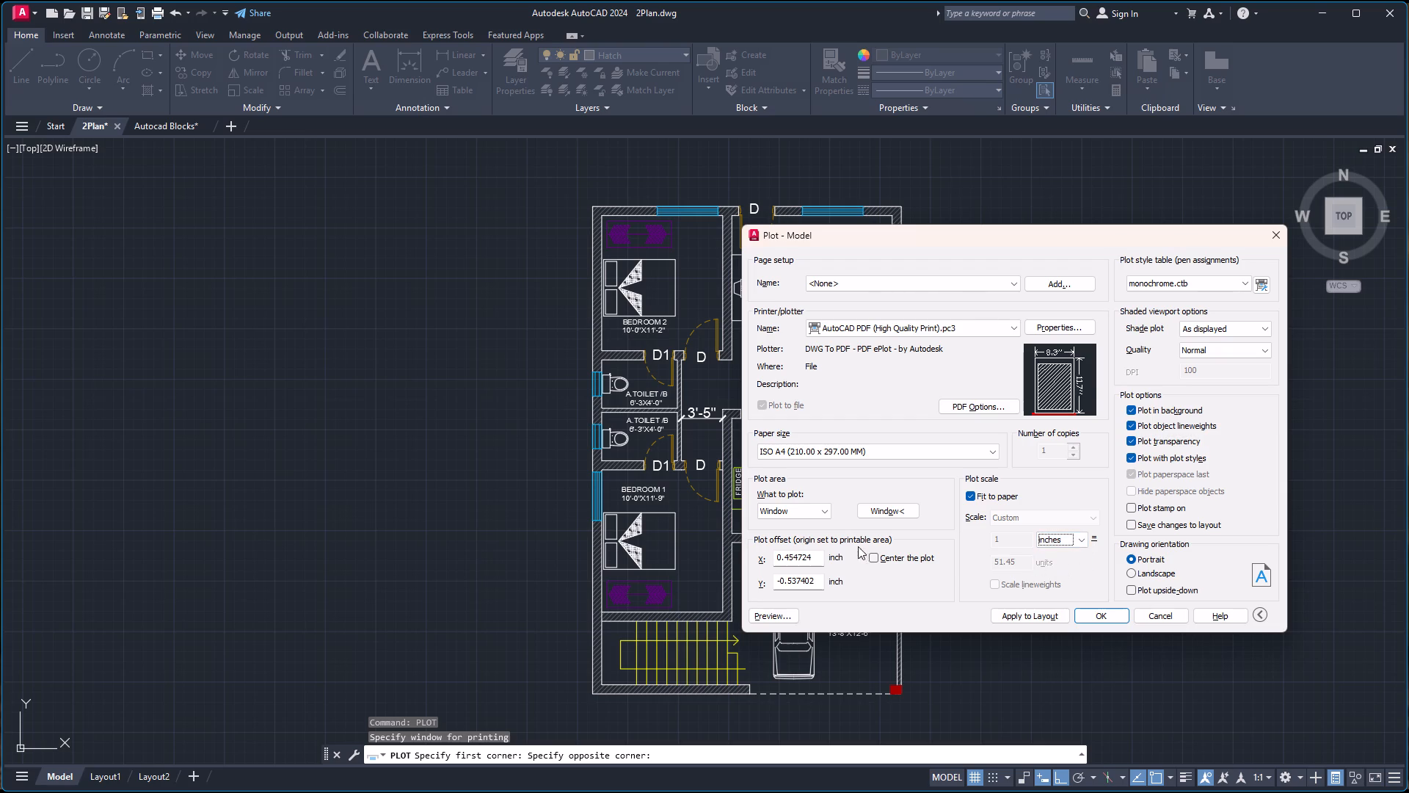
{"action": "left_click", "coordinate": [876, 554]}
{"action": "left_click", "coordinate": [1039, 609]}
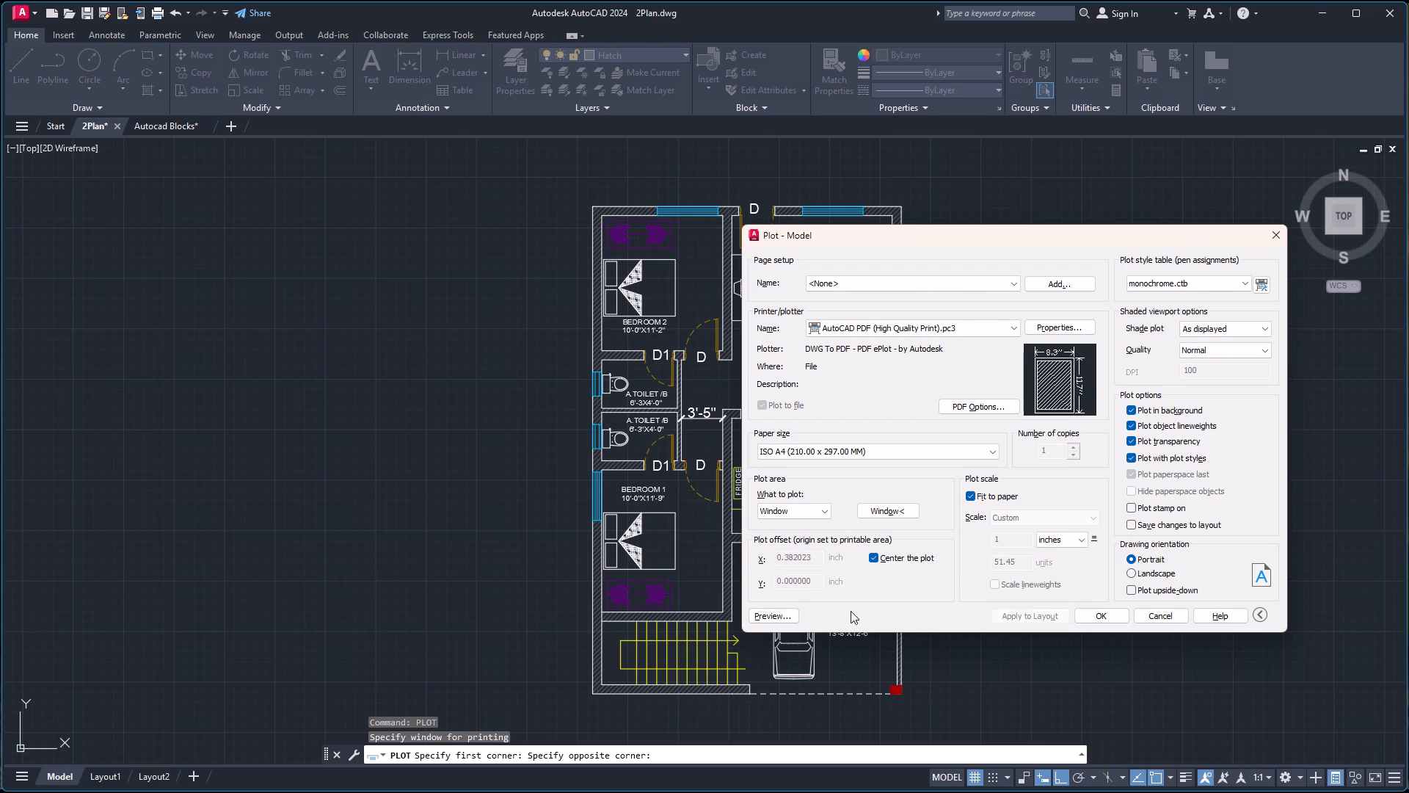
Preview the monochrome plot of the floor plan, then close the preview and the plot setup.
{"action": "left_click", "coordinate": [782, 615]}
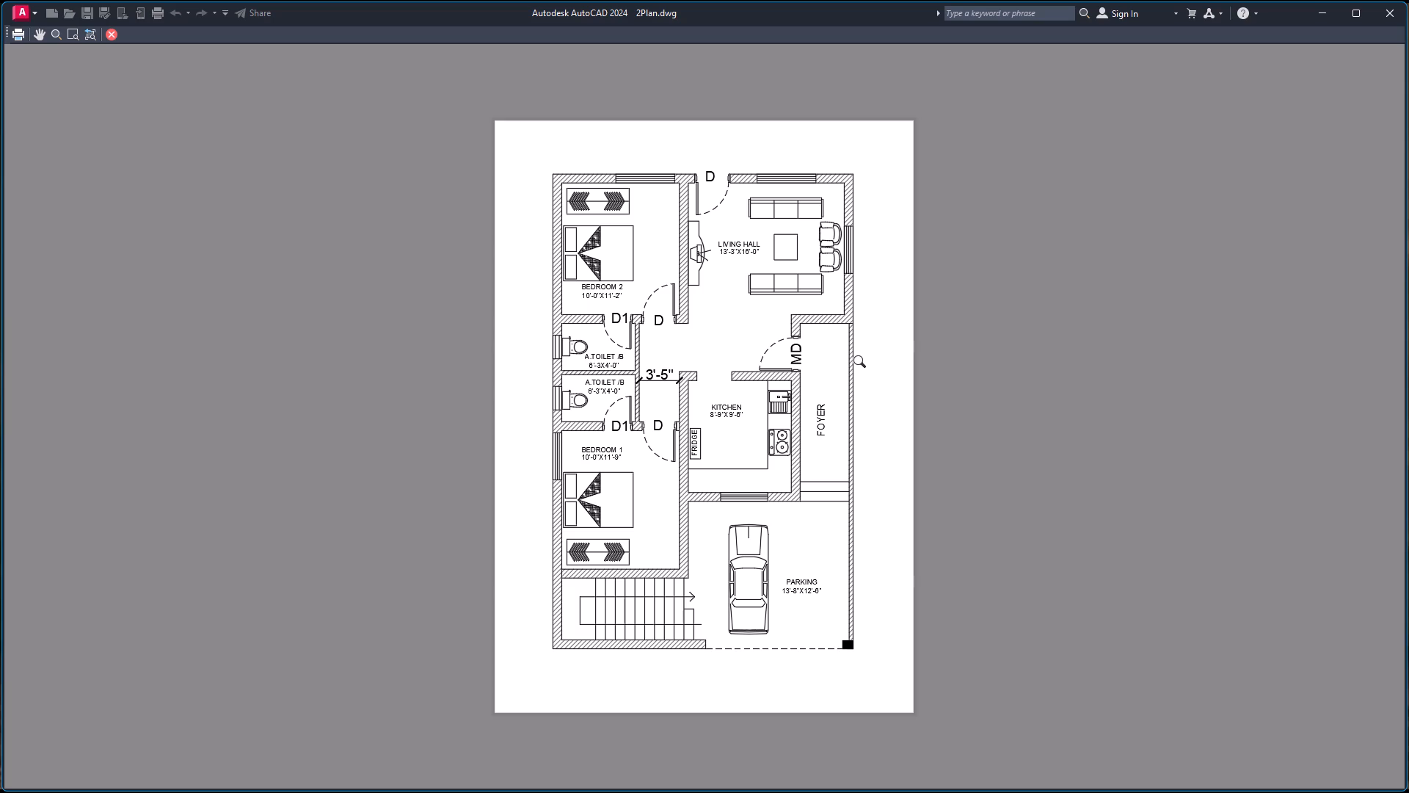
{"action": "left_click", "coordinate": [112, 37]}
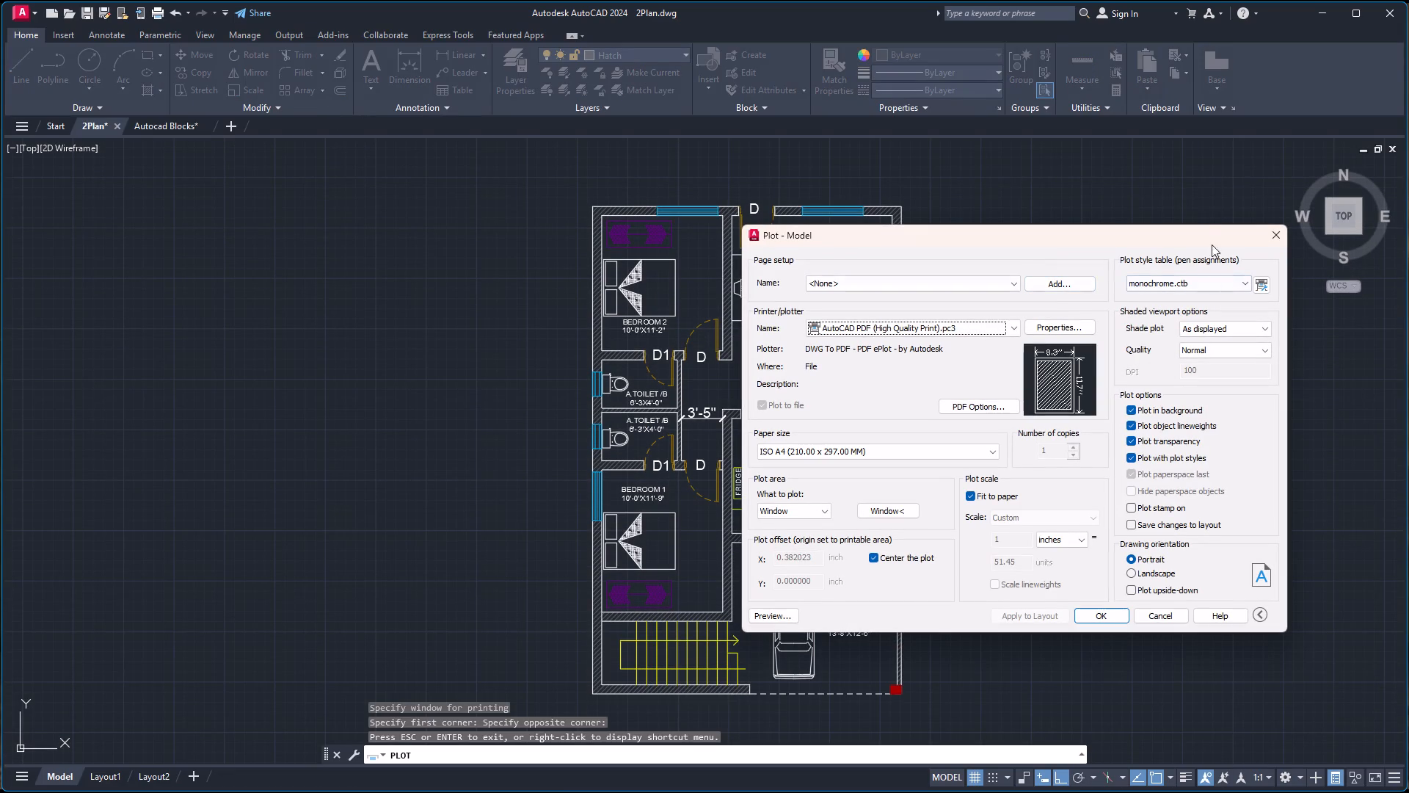
{"action": "left_click", "coordinate": [1283, 228]}
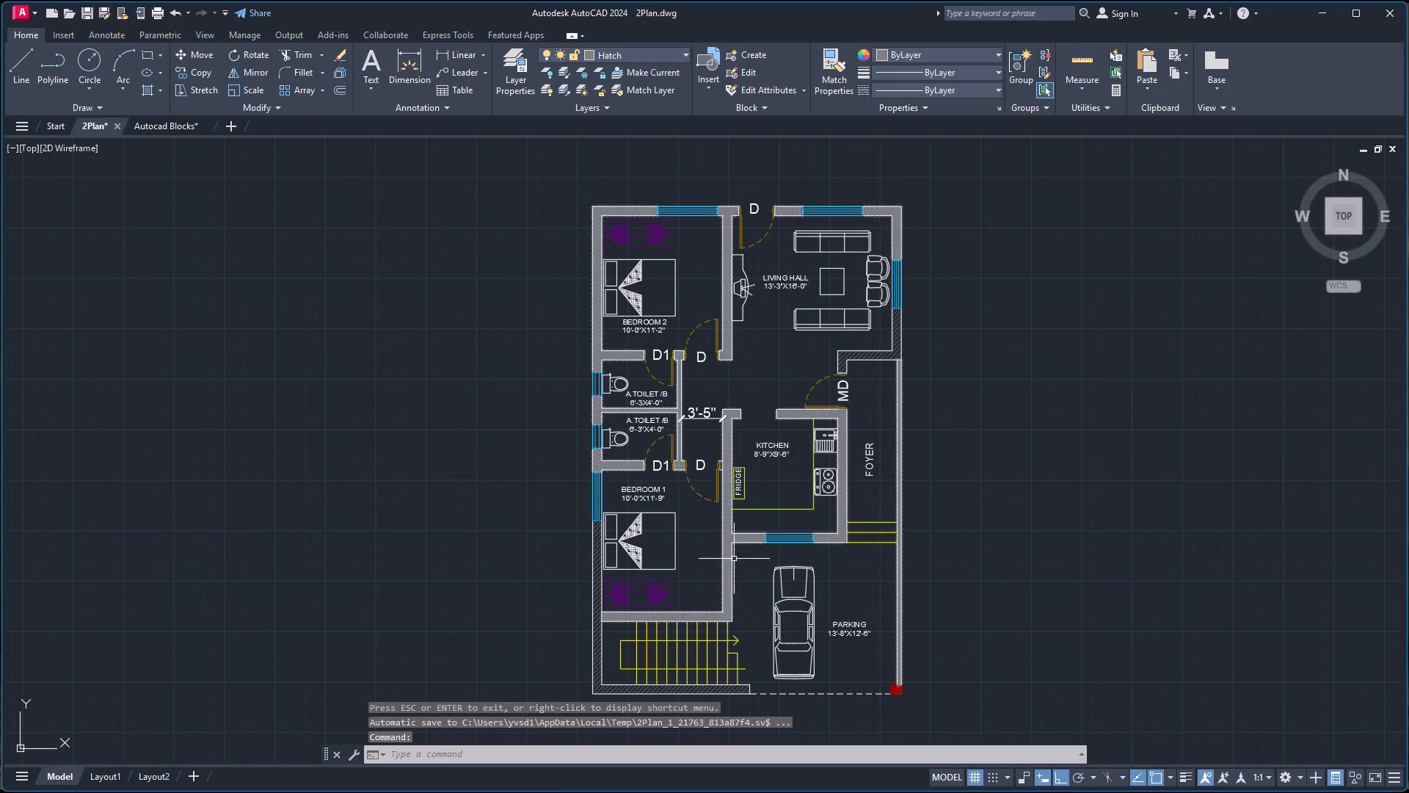
On the Steps layer, draw a horizontal line across the stair treads, extending the short landing line to the far-end tread.
{"action": "left_click", "coordinate": [652, 52]}
{"action": "left_click", "coordinate": [616, 201]}
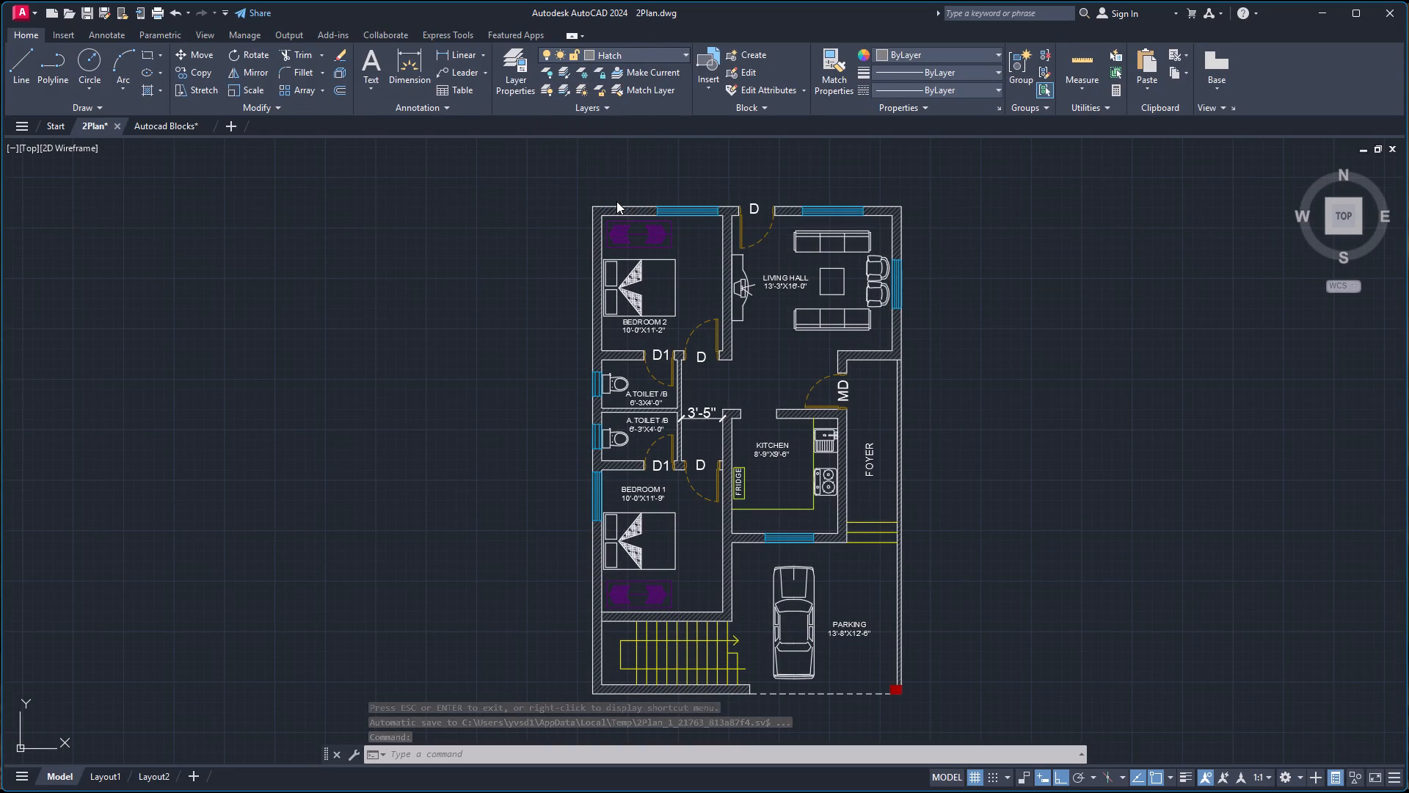
{"action": "key", "text": "l"}
{"action": "key", "text": "Return"}
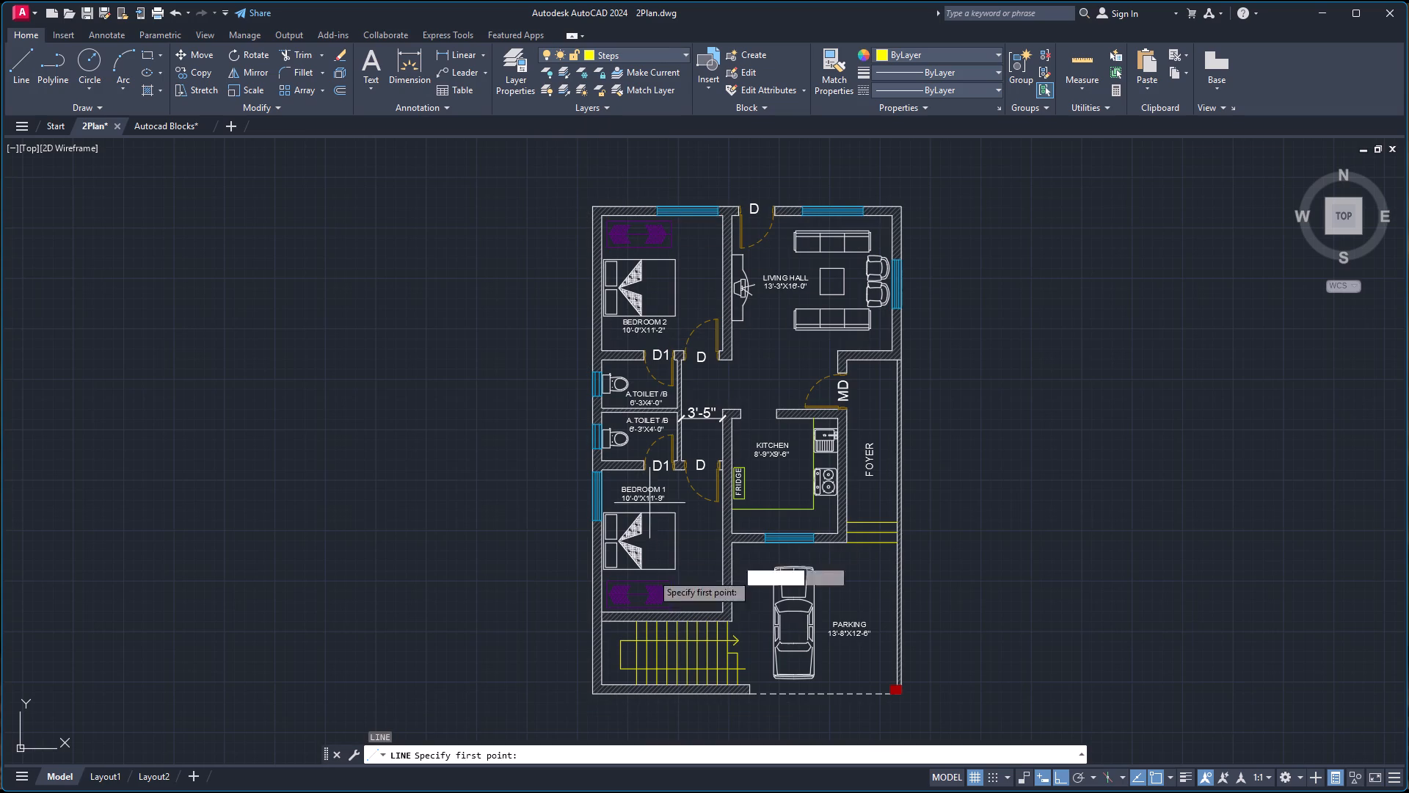
{"action": "scroll", "coordinate": [757, 672], "scroll_direction": "up", "scroll_amount": 3}
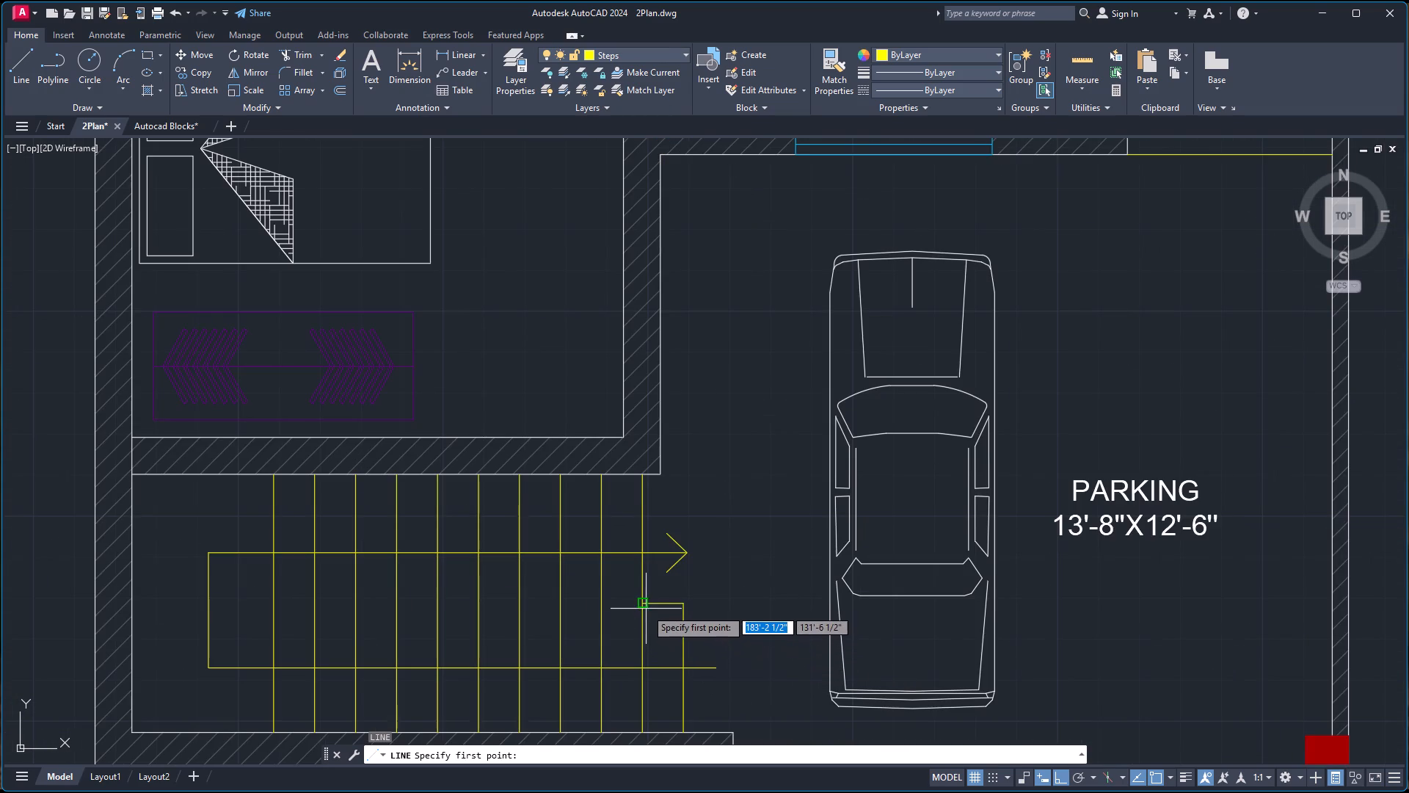
{"action": "left_click", "coordinate": [646, 608]}
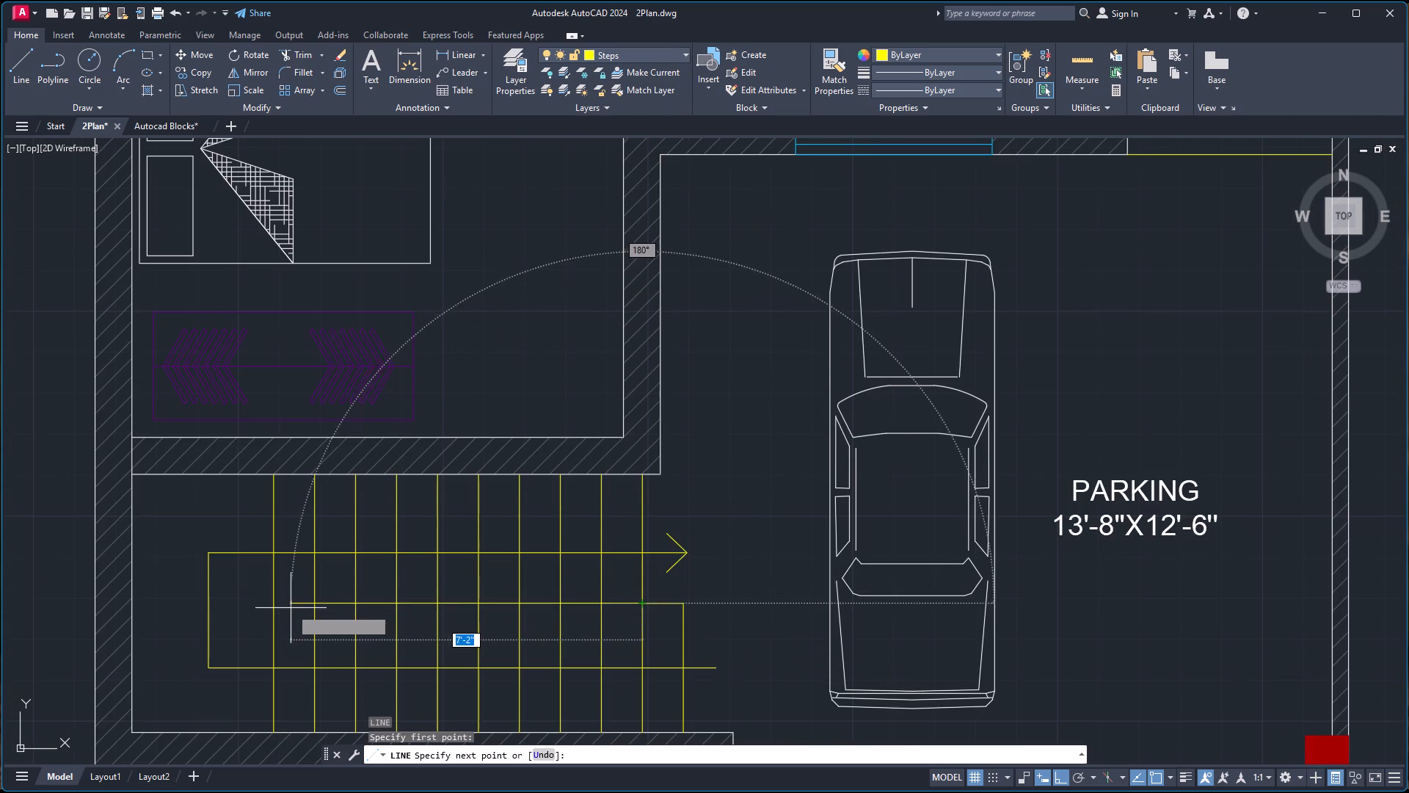
{"action": "left_click", "coordinate": [274, 607]}
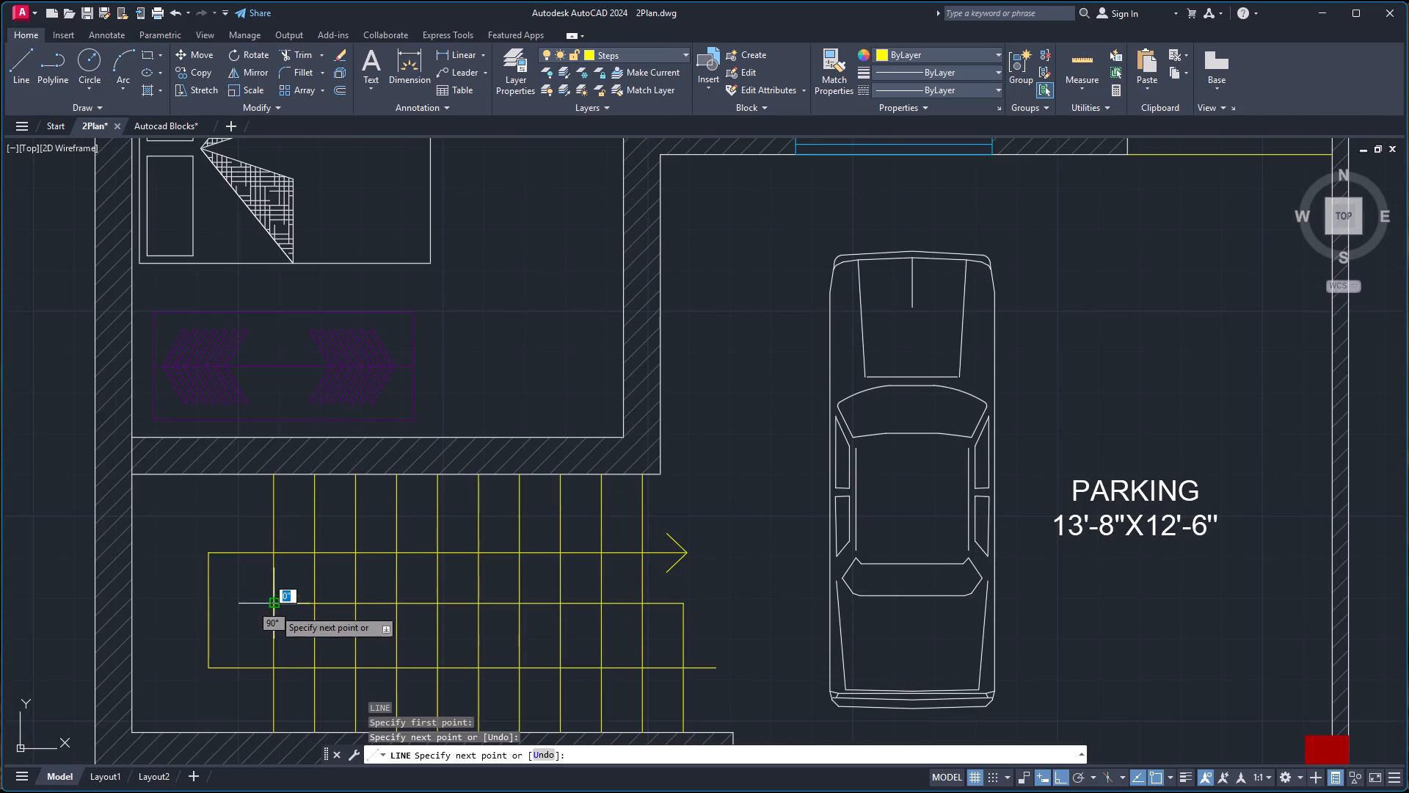
{"action": "key", "text": "space"}
{"action": "scroll", "coordinate": [699, 420], "scroll_direction": "down", "scroll_amount": 1}
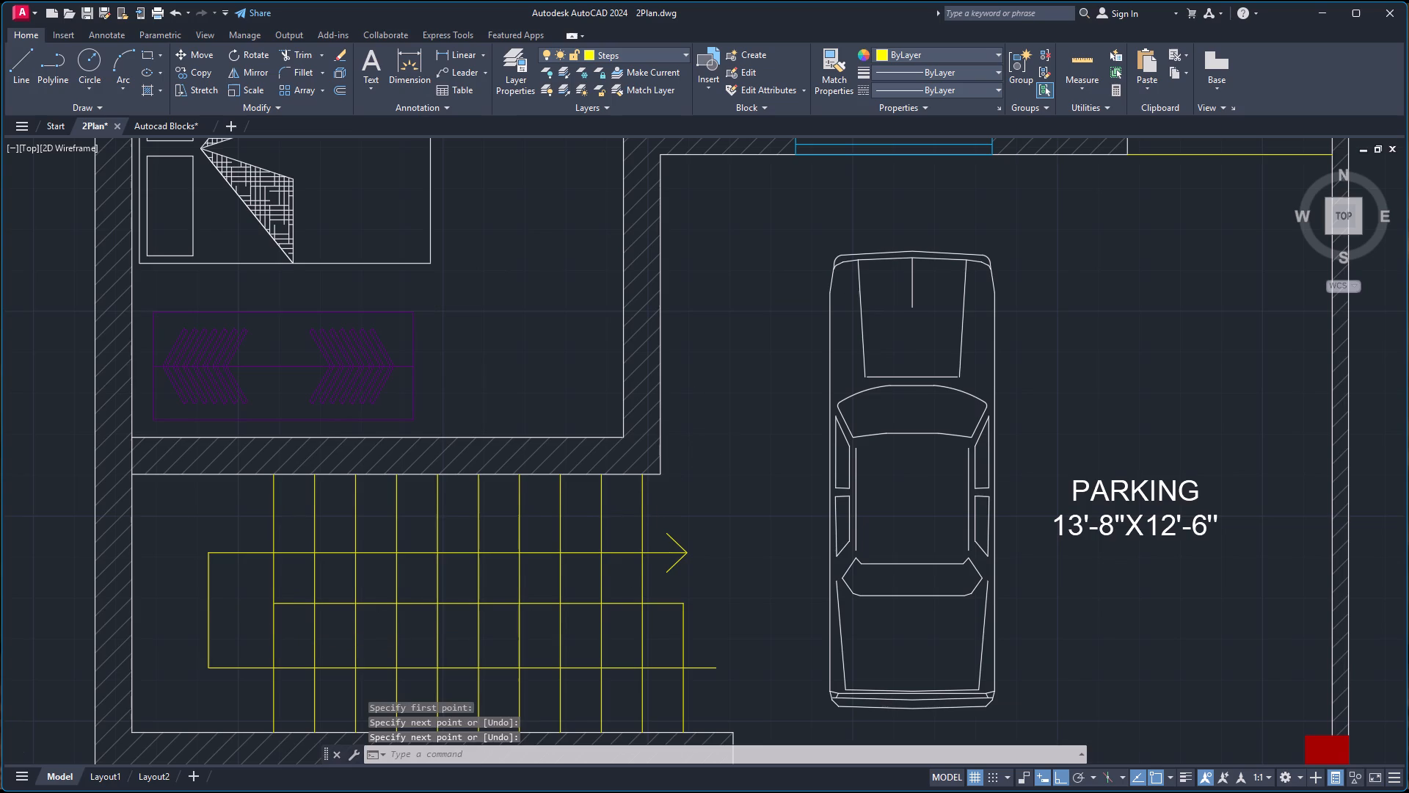
{"action": "scroll", "coordinate": [700, 419], "scroll_direction": "down", "scroll_amount": 1}
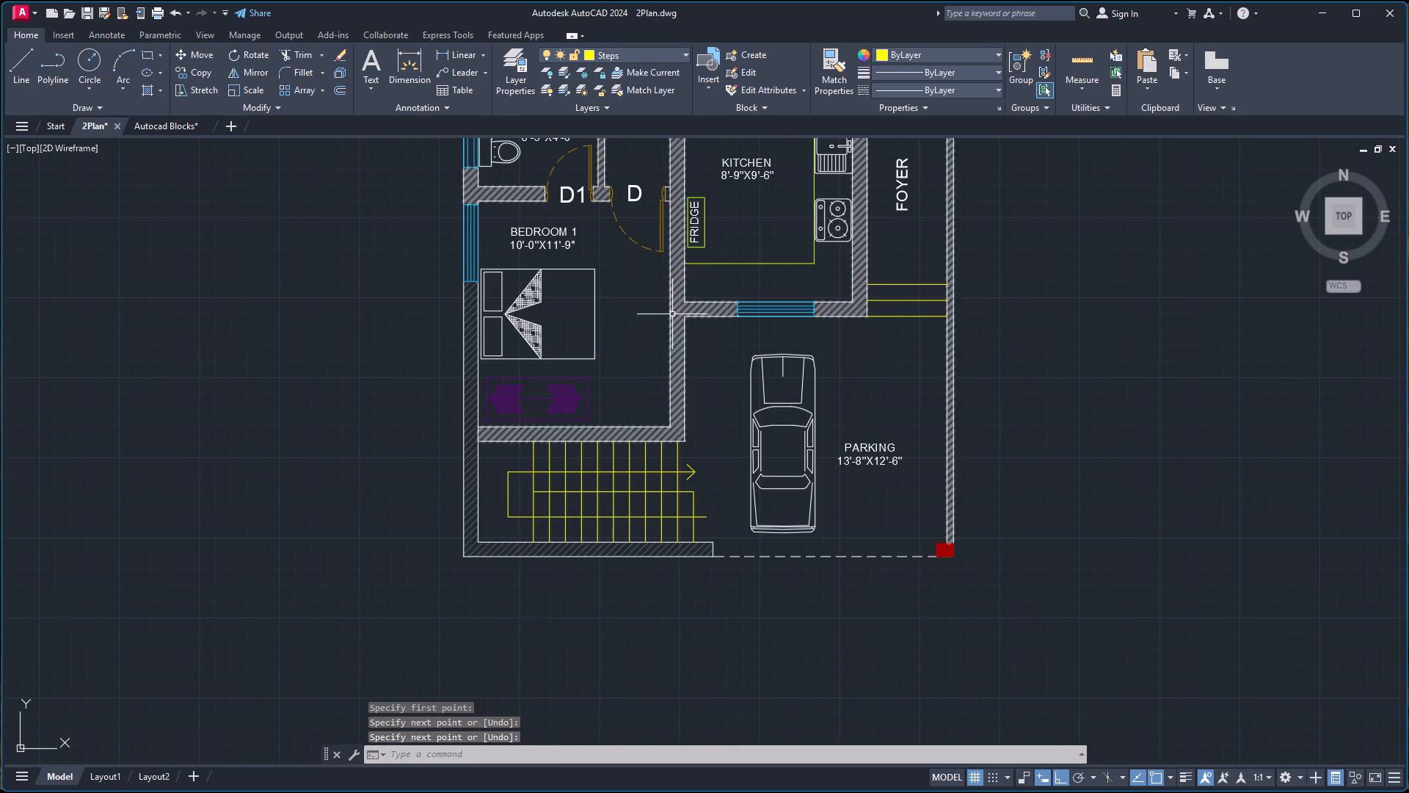
Preview the plot again with the saved settings and examine the living hall and the whole plan.
{"action": "type", "text": "plo"}
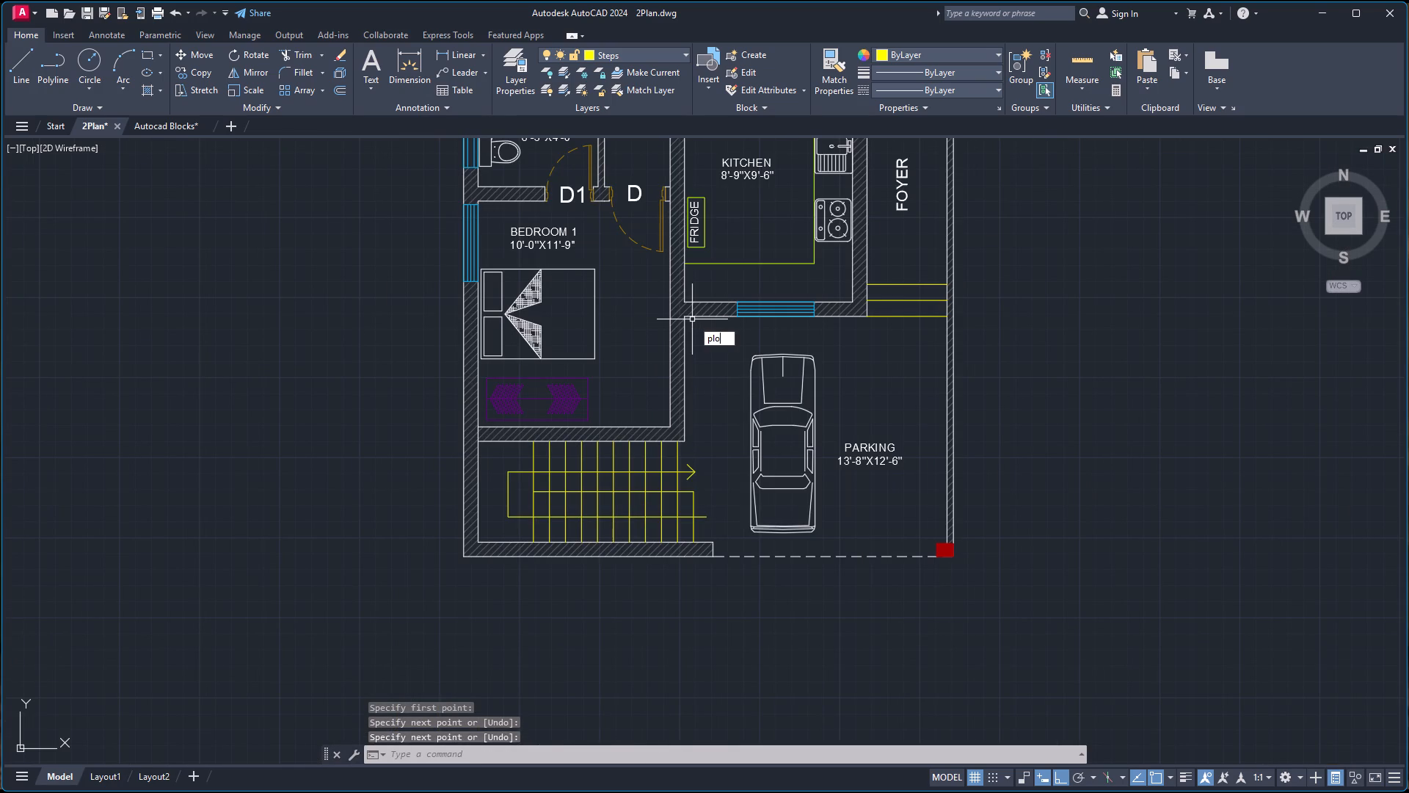
{"action": "key", "text": "Return"}
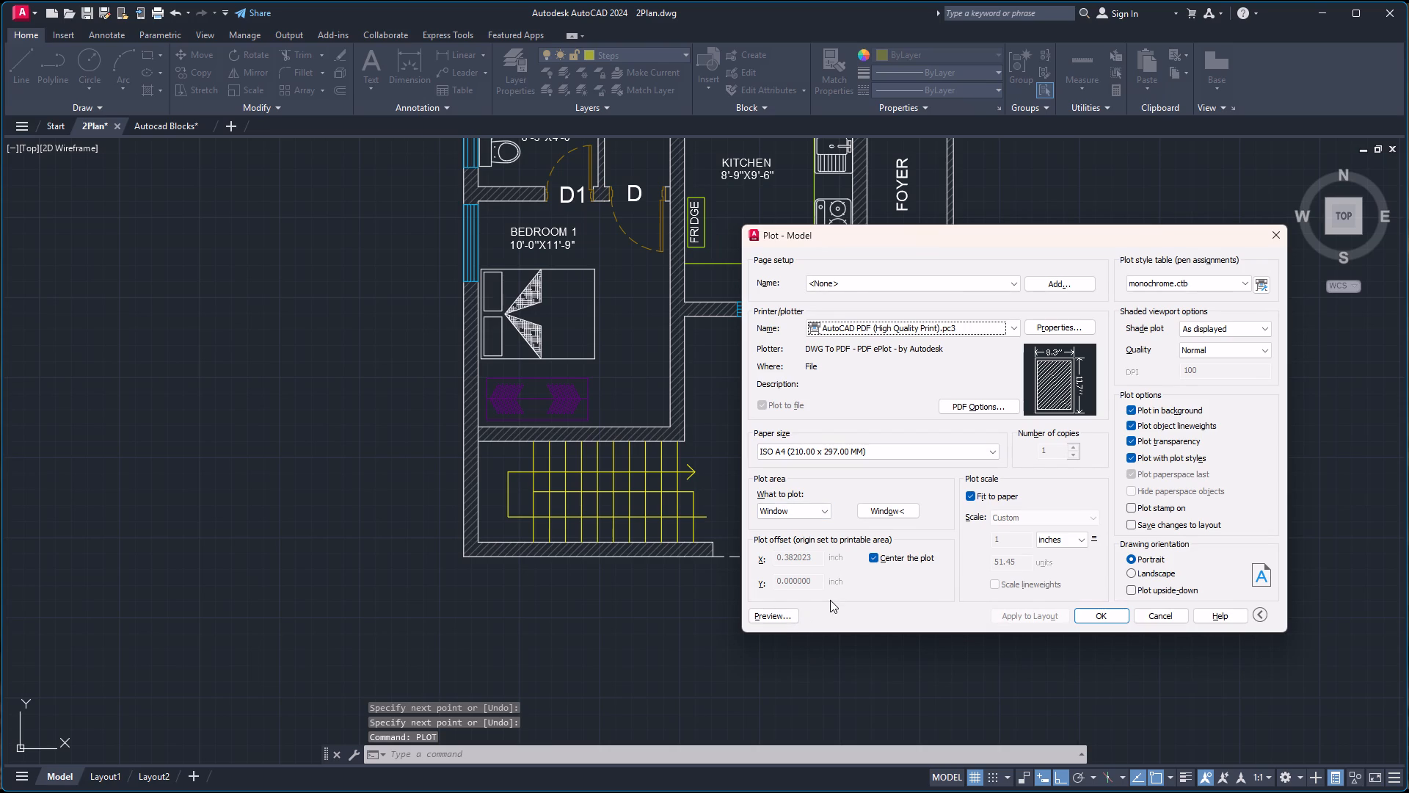
{"action": "left_click", "coordinate": [781, 610]}
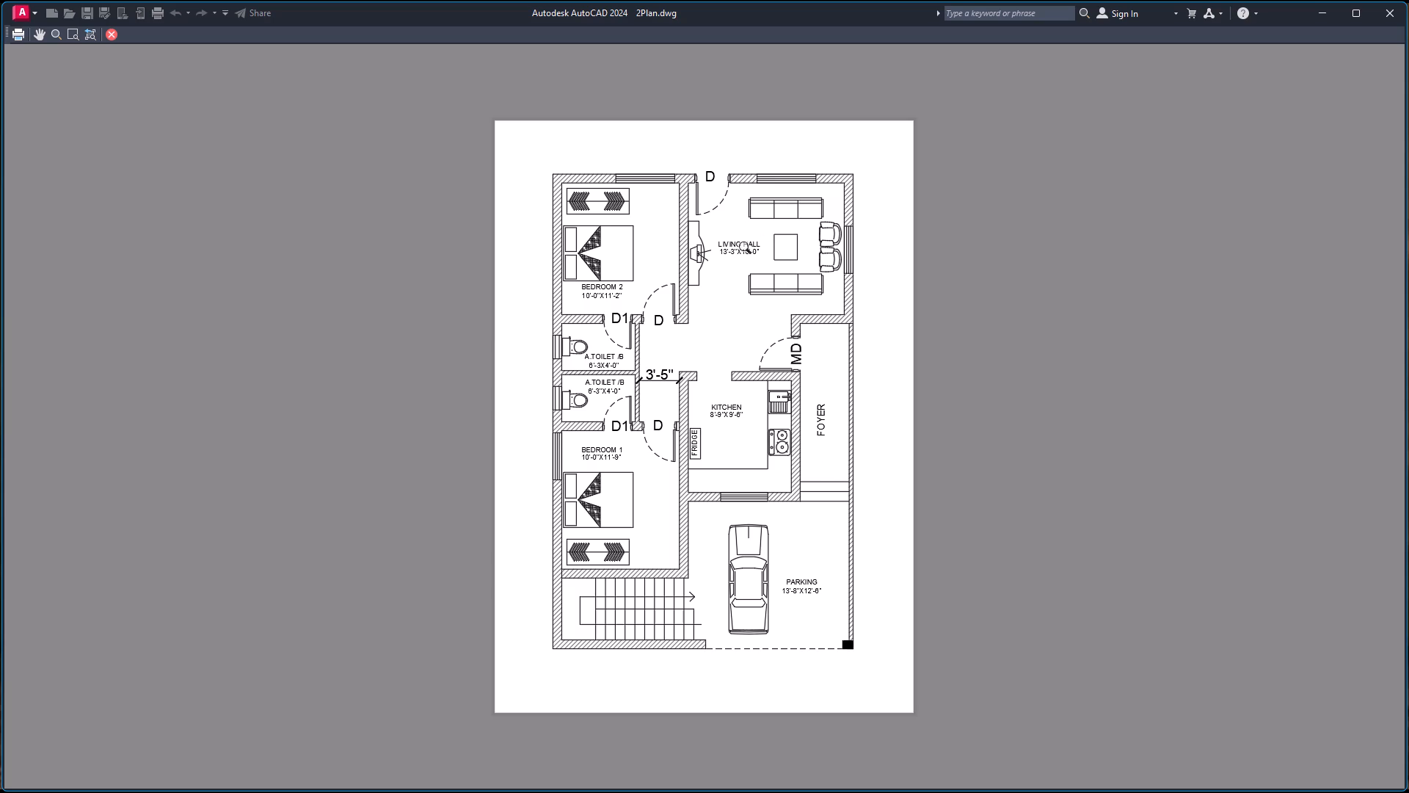
{"action": "scroll", "coordinate": [762, 236], "scroll_direction": "up", "scroll_amount": 4}
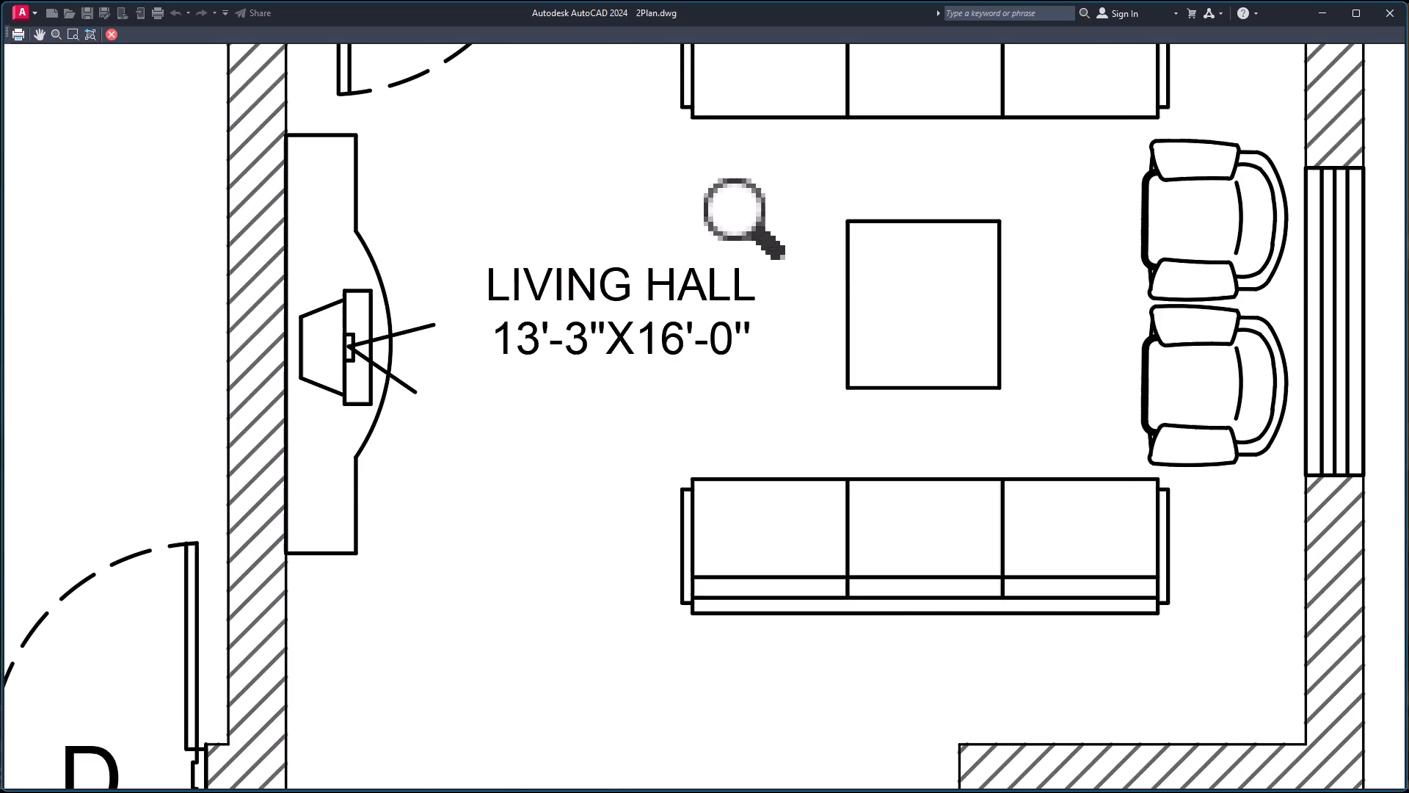
{"action": "scroll", "coordinate": [762, 236], "scroll_direction": "down", "scroll_amount": 5}
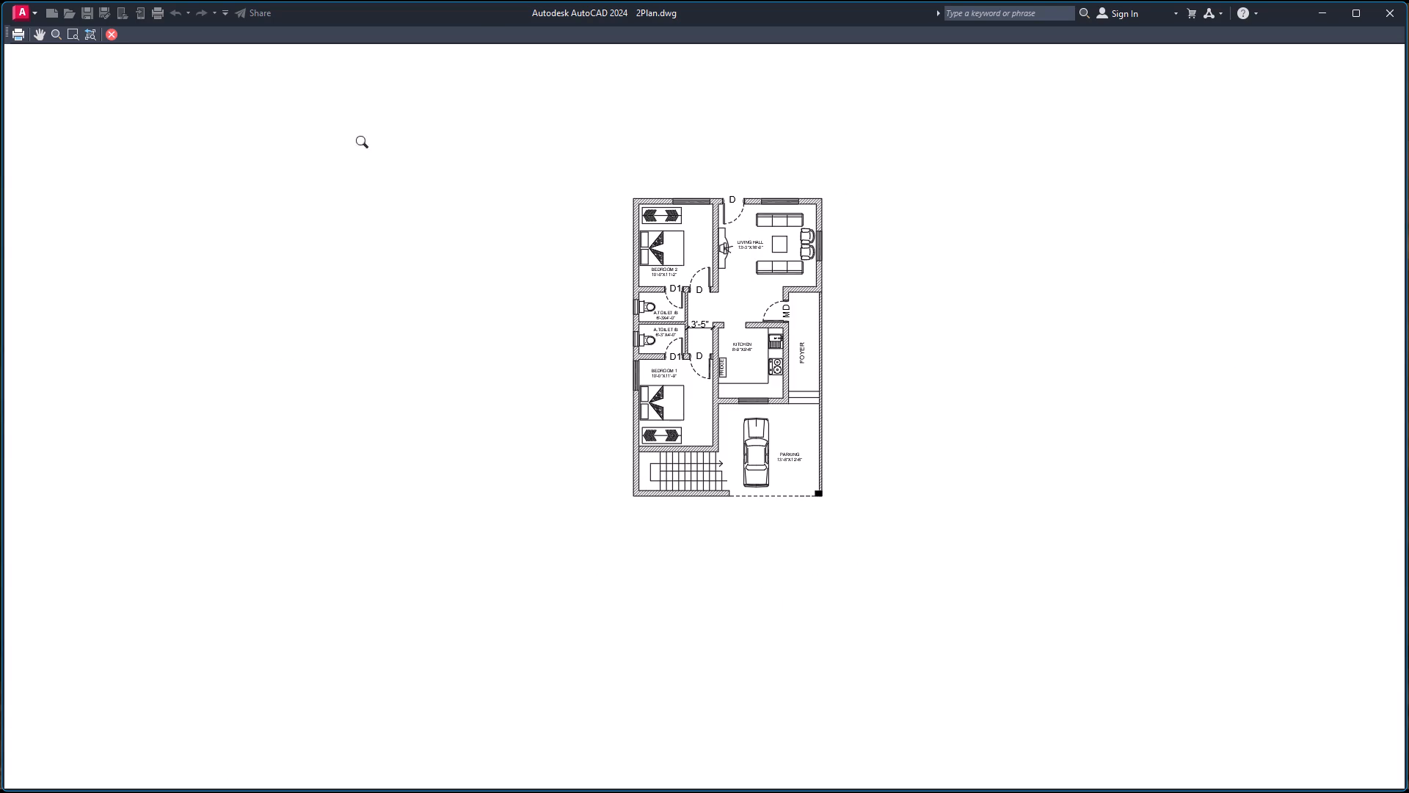
{"action": "left_click", "coordinate": [115, 32]}
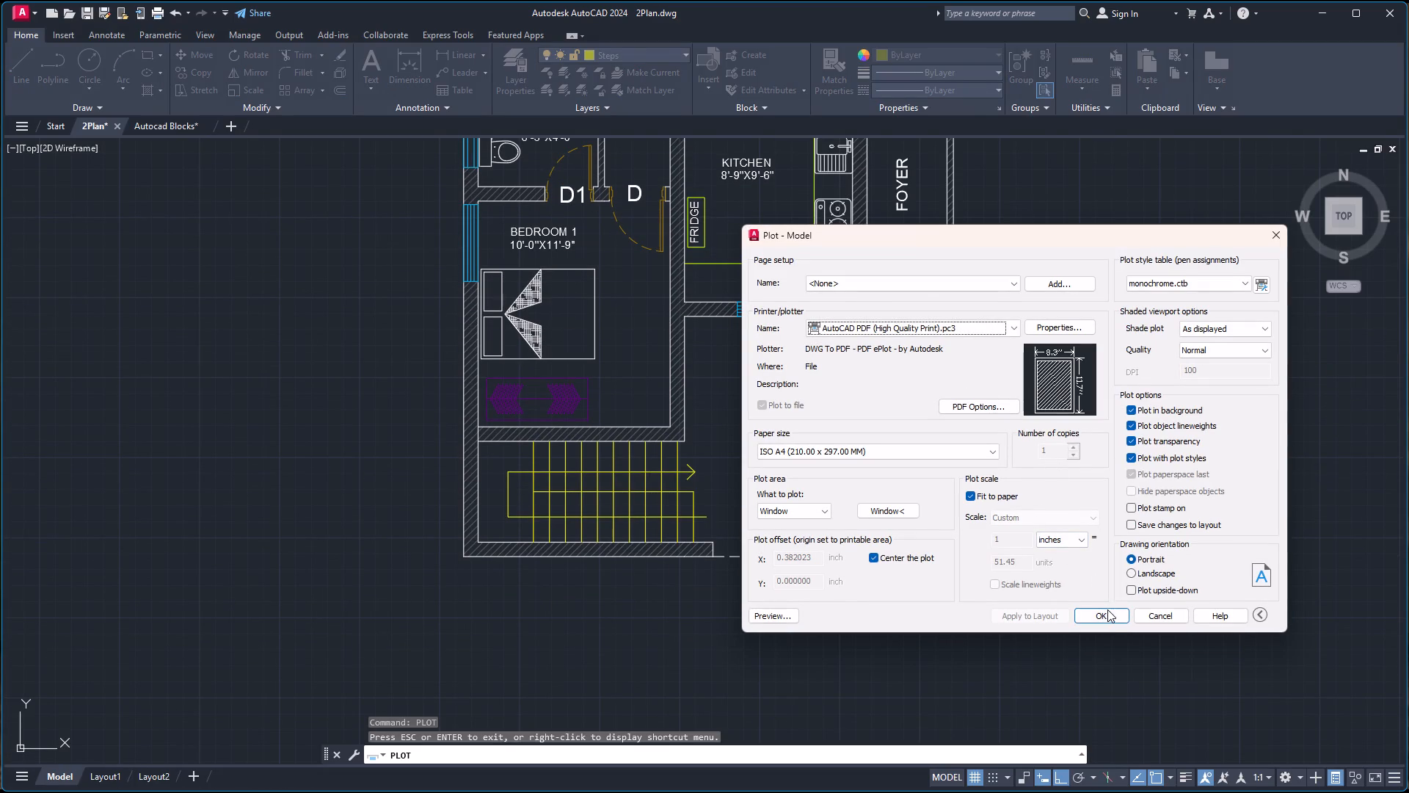
Start the plot and set the PDF's save location to New folder (6) within FUJI Files on LocalDisk (D:).
{"action": "left_click", "coordinate": [1107, 611]}
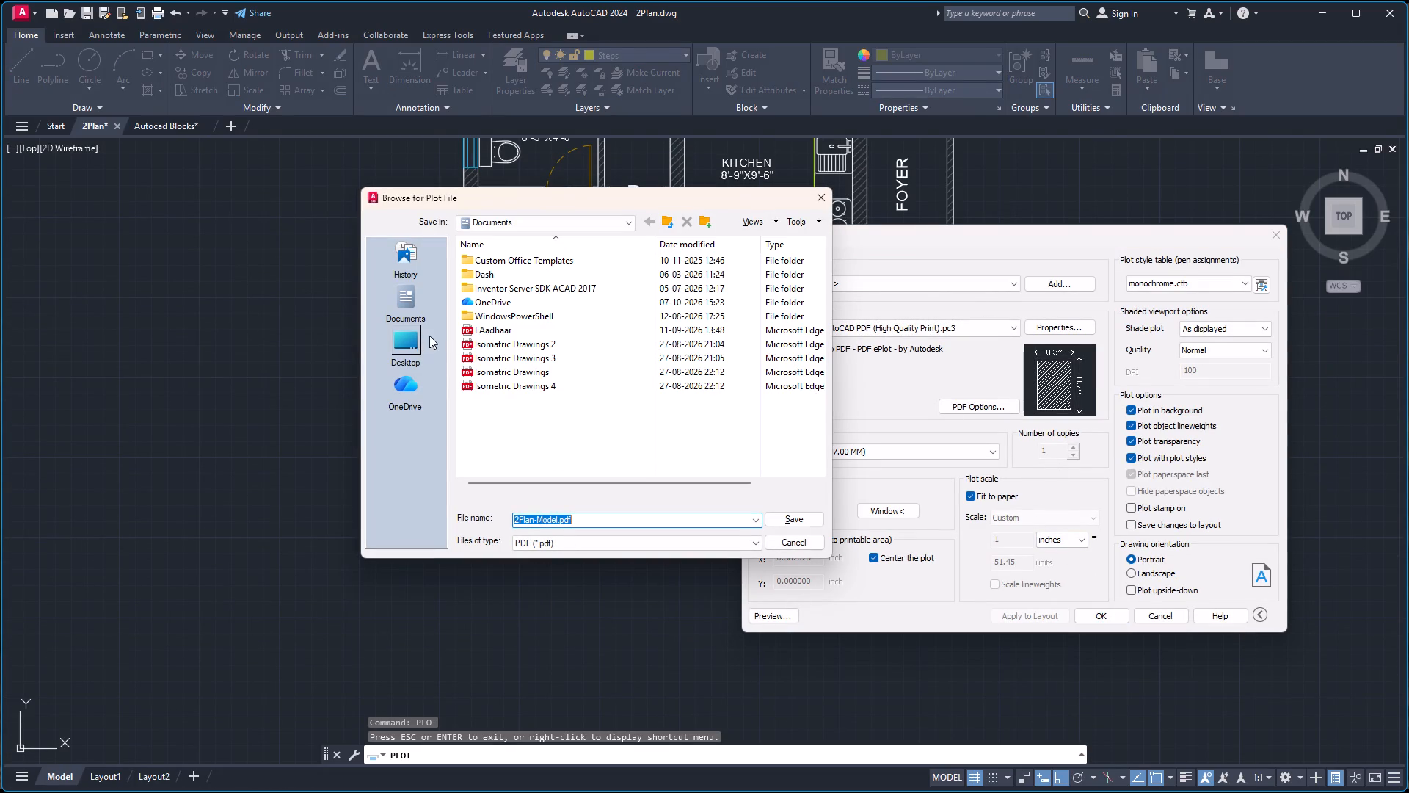
{"action": "left_click", "coordinate": [560, 222]}
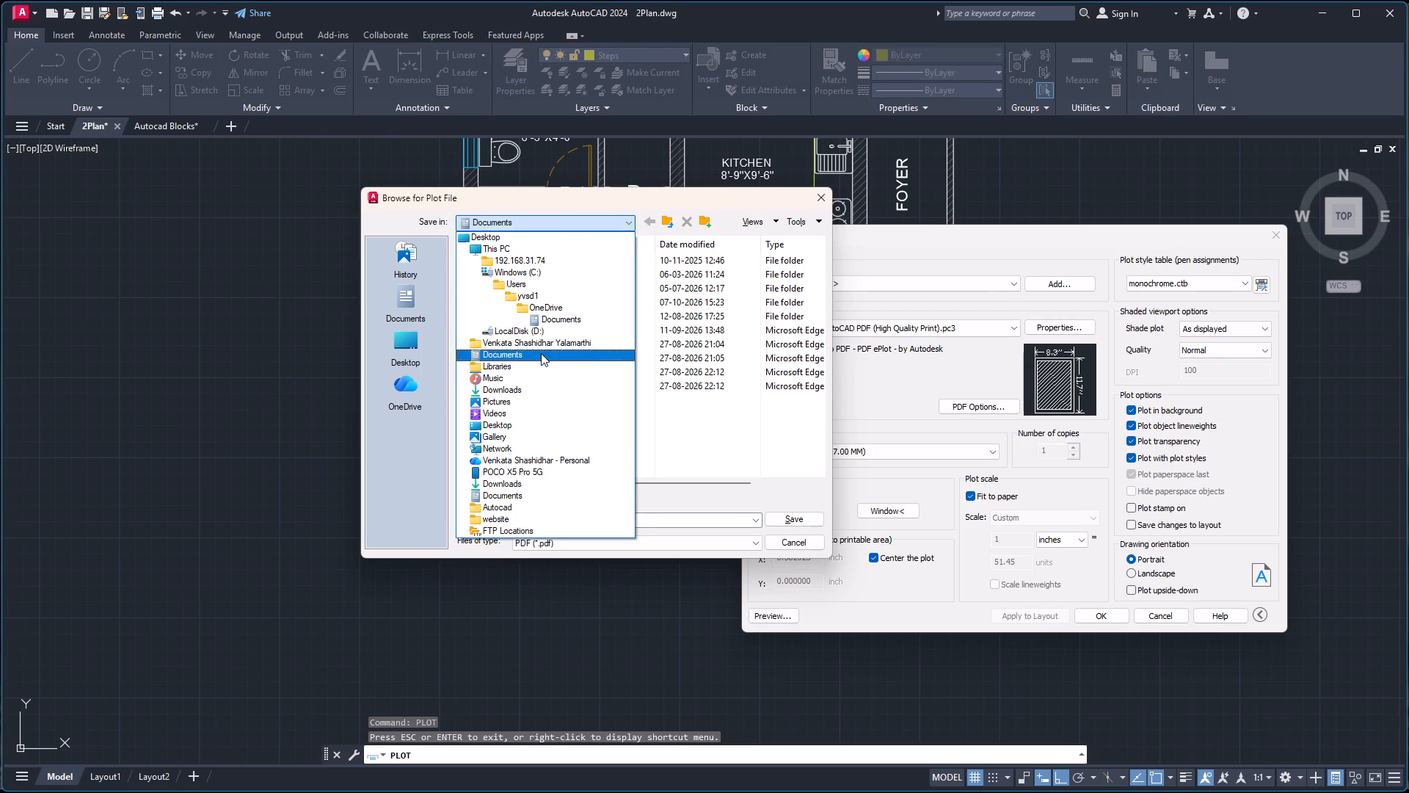
{"action": "left_click", "coordinate": [549, 333]}
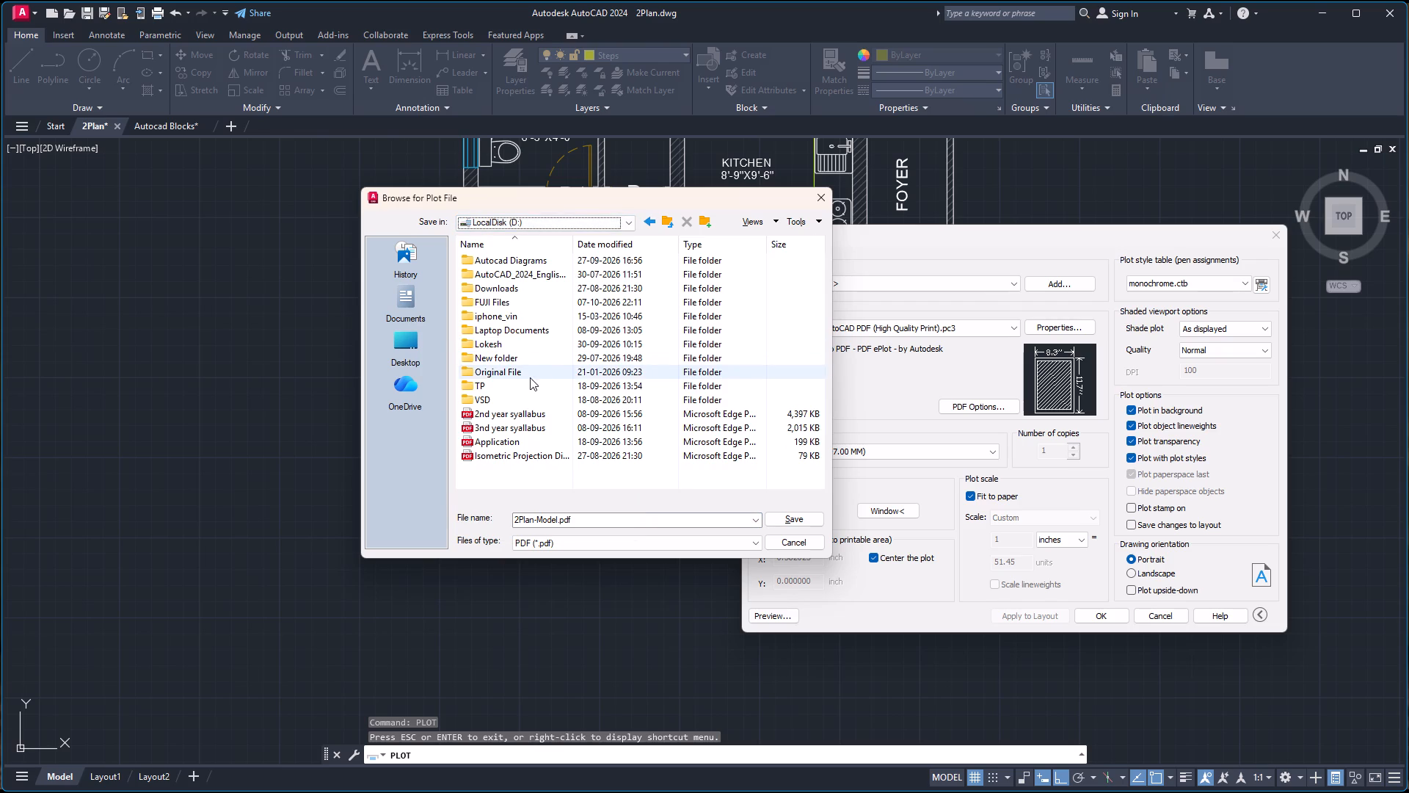
{"action": "double_click", "coordinate": [536, 297]}
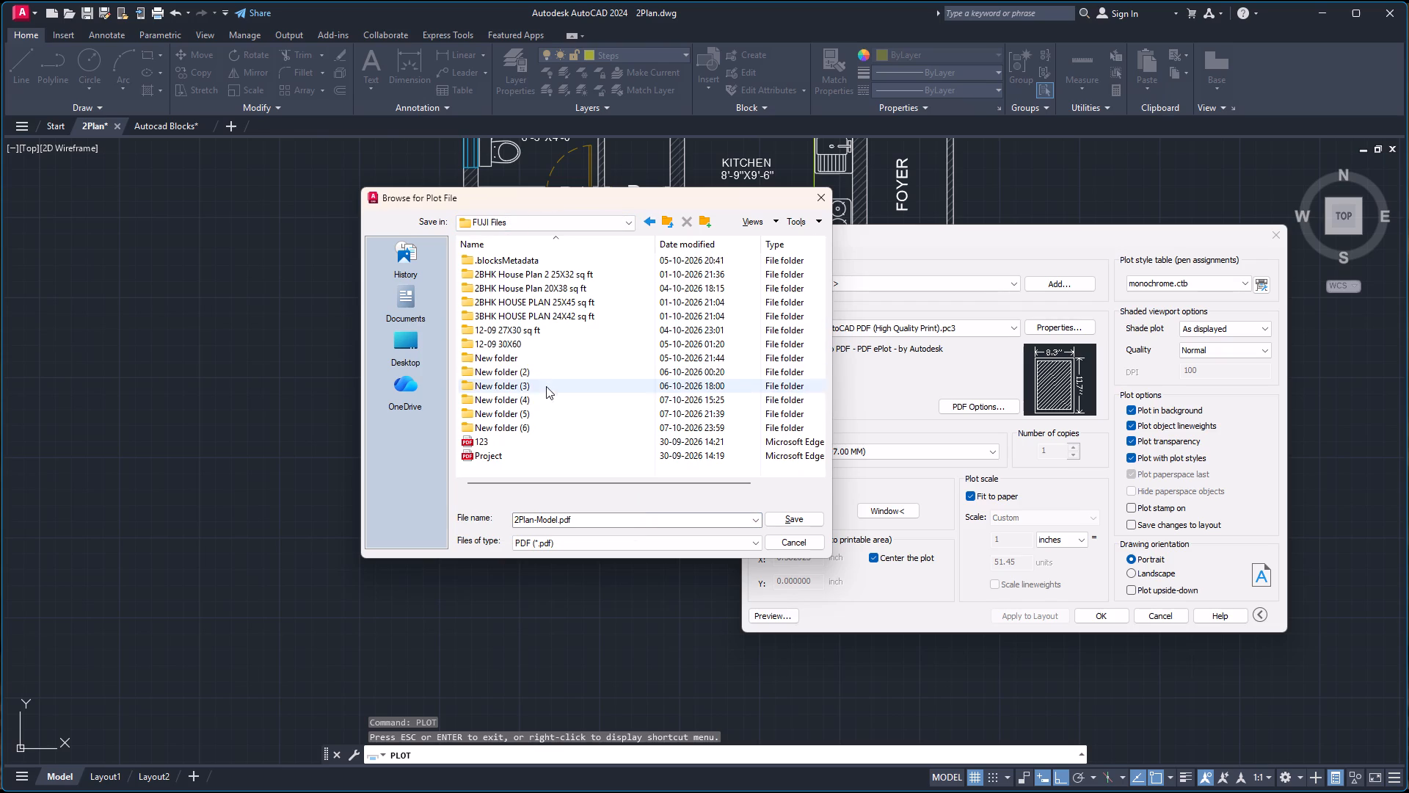
{"action": "double_click", "coordinate": [525, 426]}
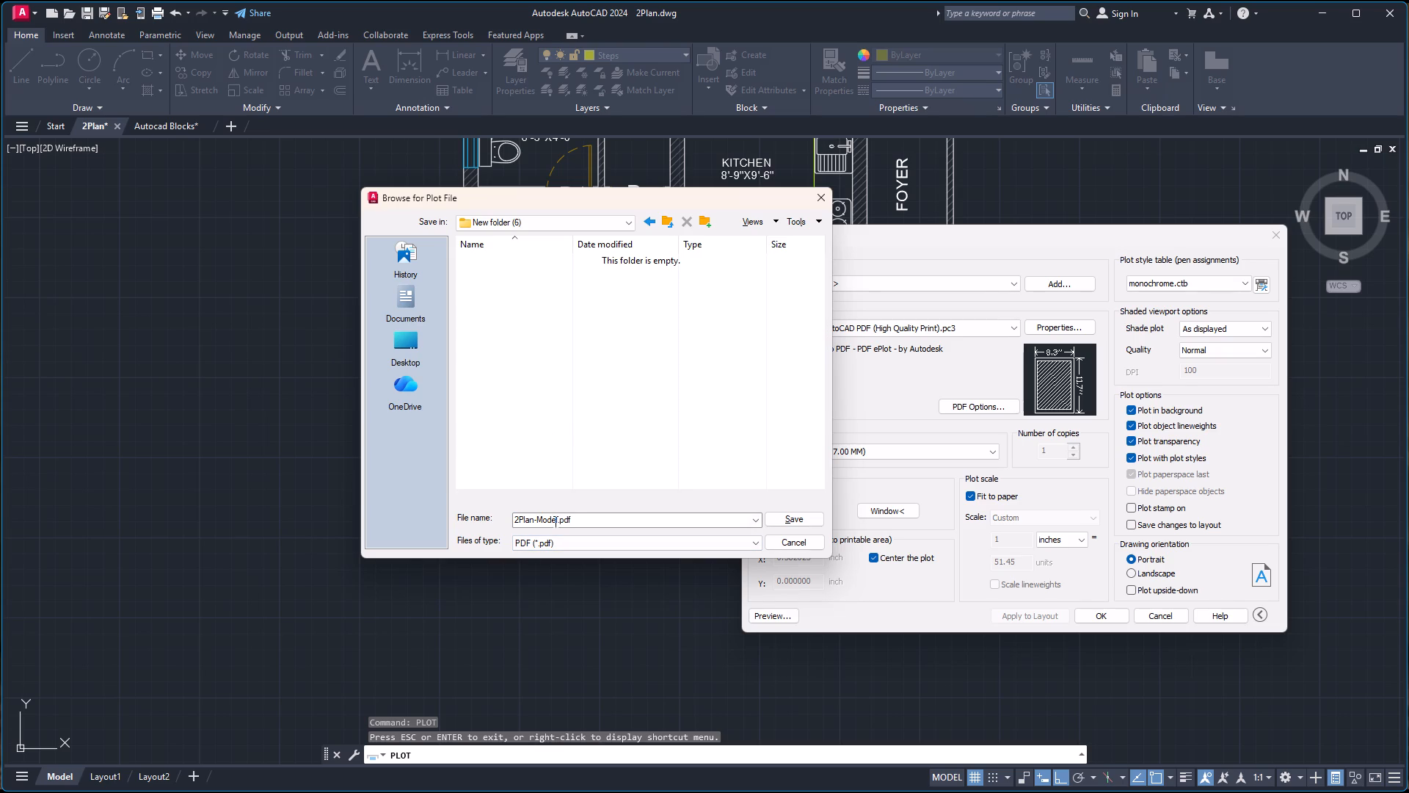
Shorten the plot file name to 2Plan.pdf, save the PDF and dismiss the background job notice.
{"action": "left_click", "coordinate": [558, 519]}
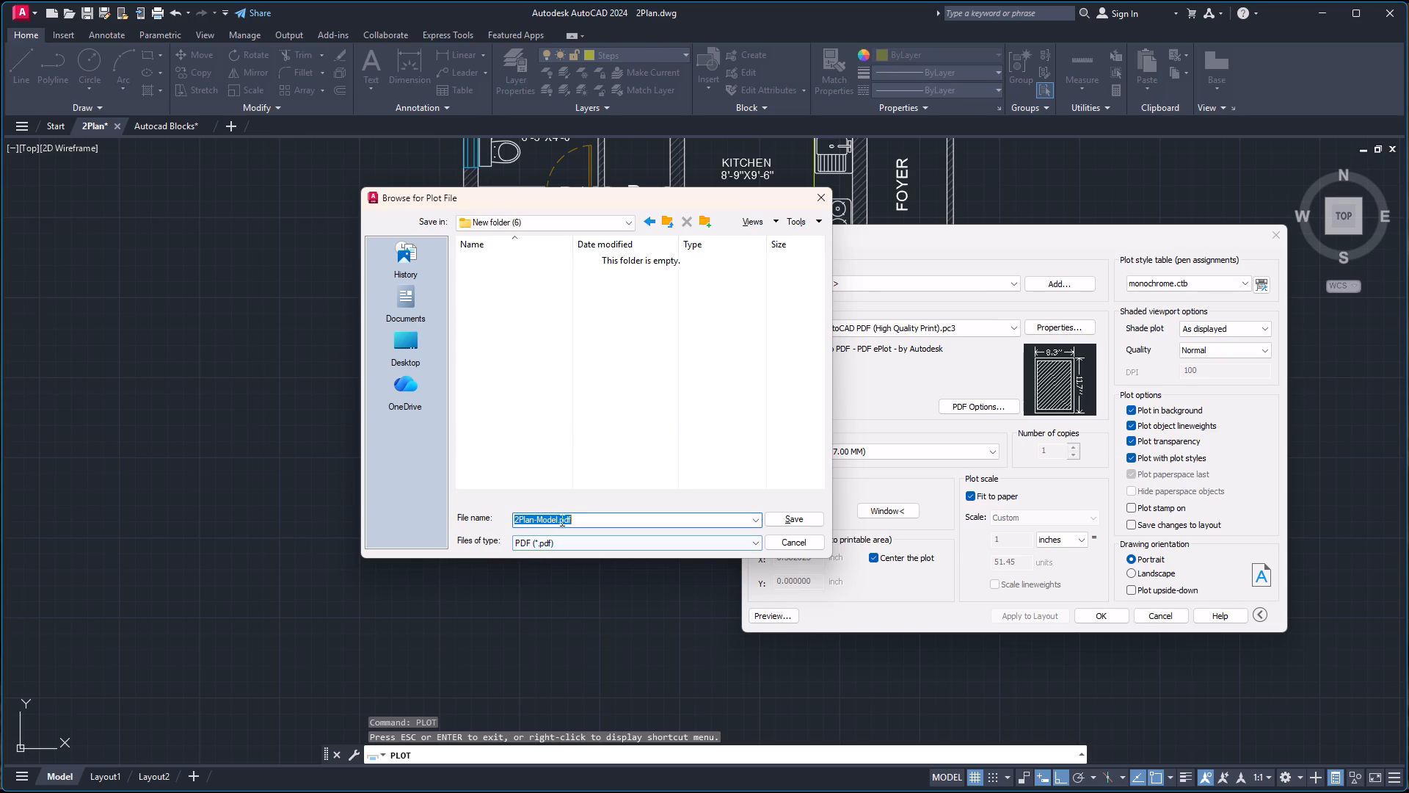
{"action": "left_click", "coordinate": [560, 519]}
{"action": "key", "text": "Left"}
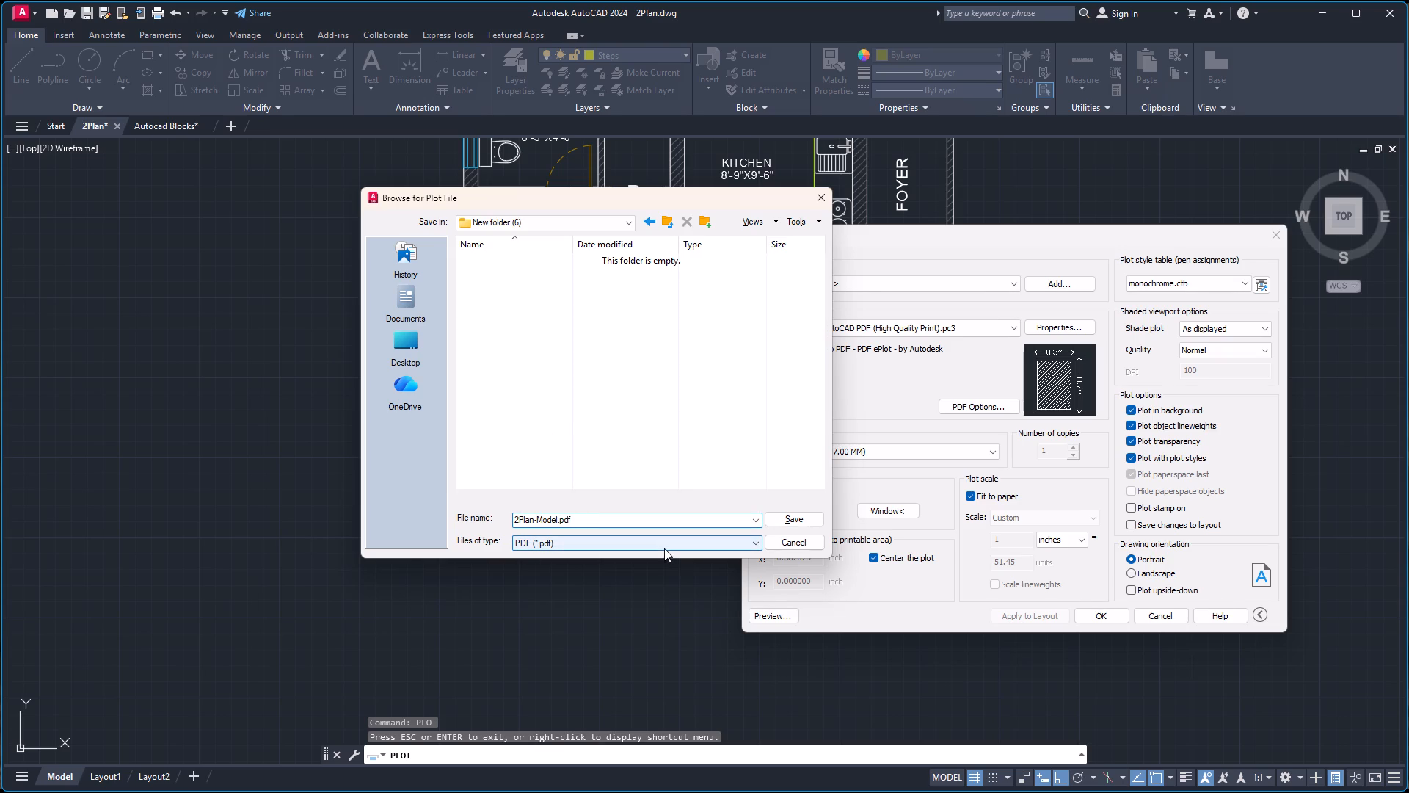
{"action": "key", "text": "BackSpace"}
{"action": "key", "text": "BackSpace"}
{"action": "key", "text": "BackSpace"}
{"action": "key", "text": "BackSpace"}
{"action": "key", "text": "BackSpace"}
{"action": "key", "text": "BackSpace"}
{"action": "key", "text": "Return"}
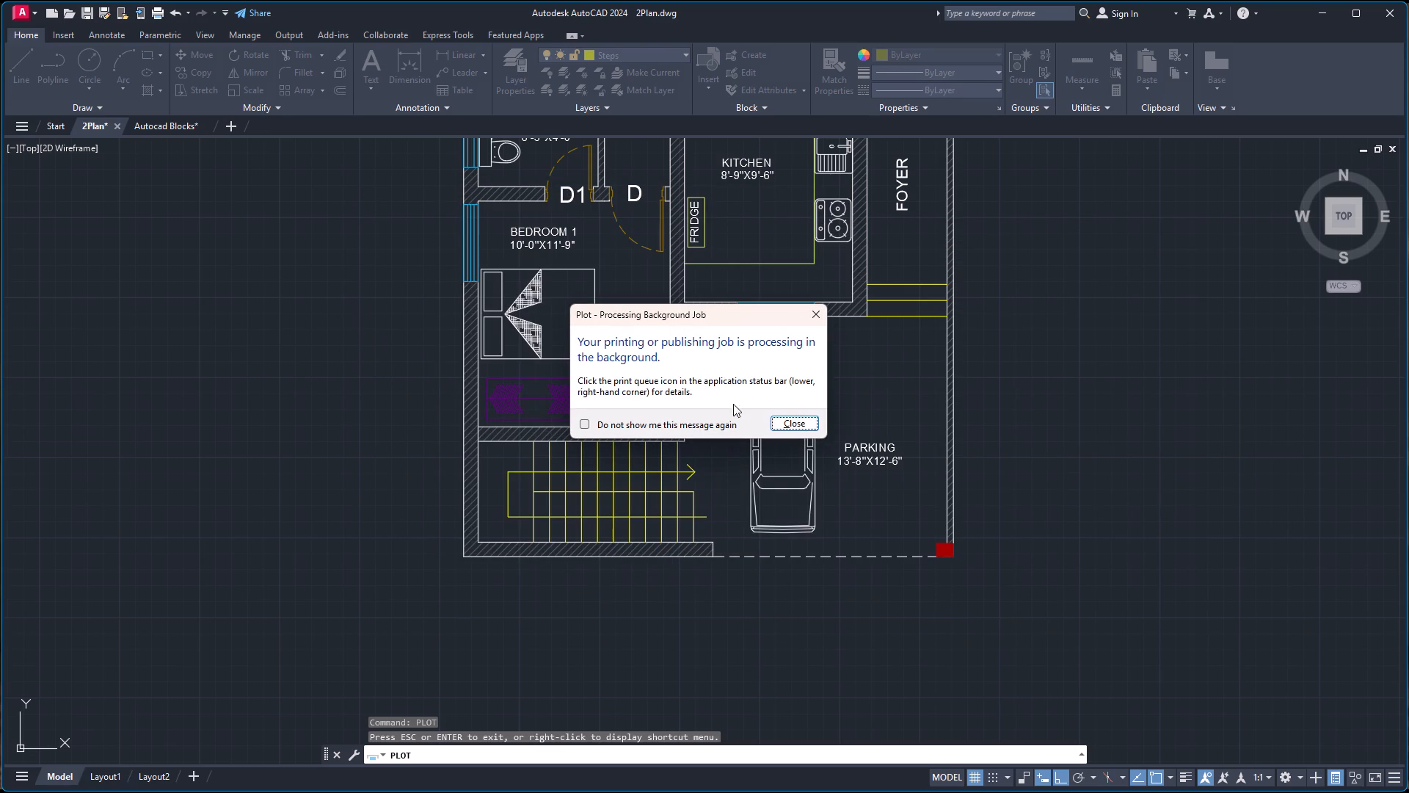
{"action": "left_click", "coordinate": [812, 314]}
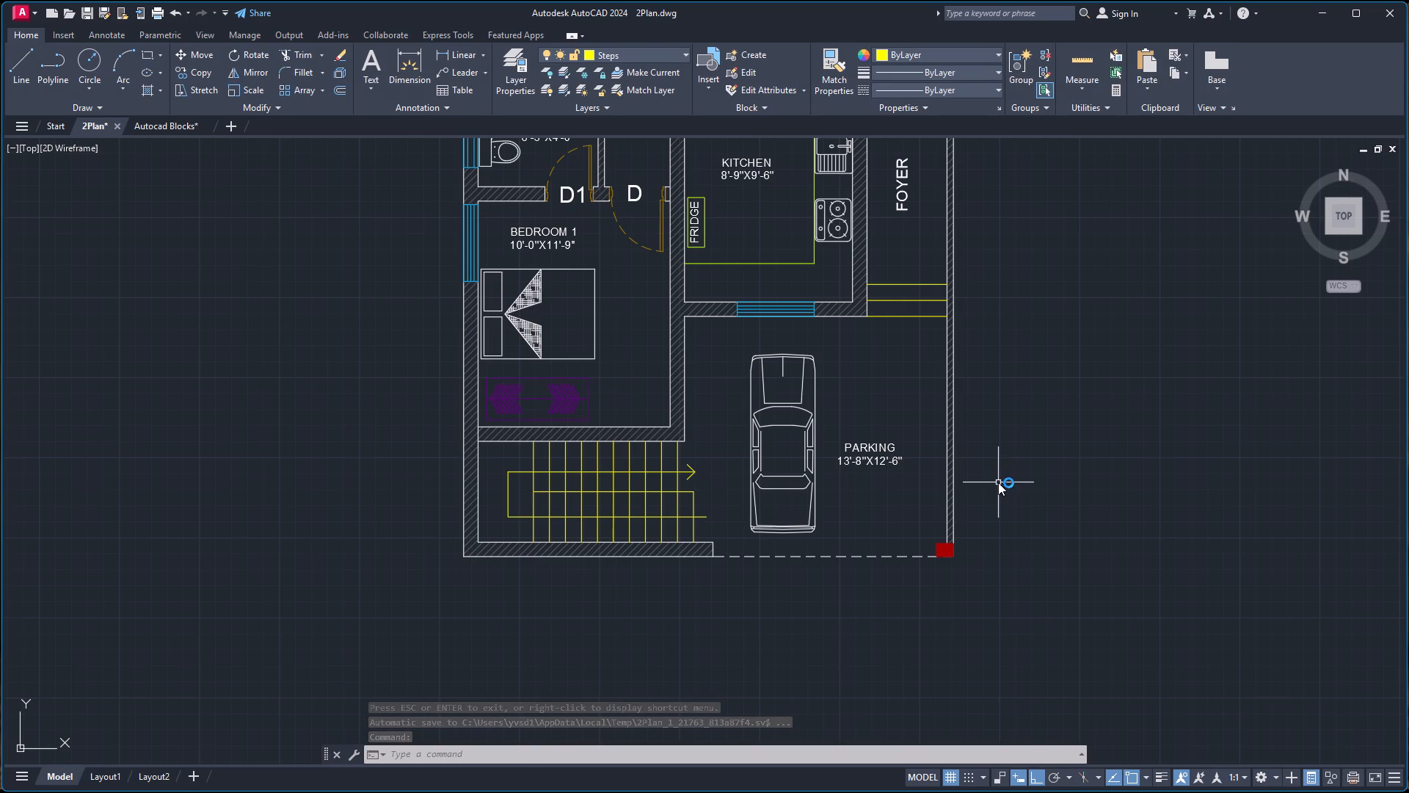
Move the dashed line across the parking opening to the Walls layer and save the drawing.
{"action": "scroll", "coordinate": [853, 573], "scroll_direction": "up", "scroll_amount": 3}
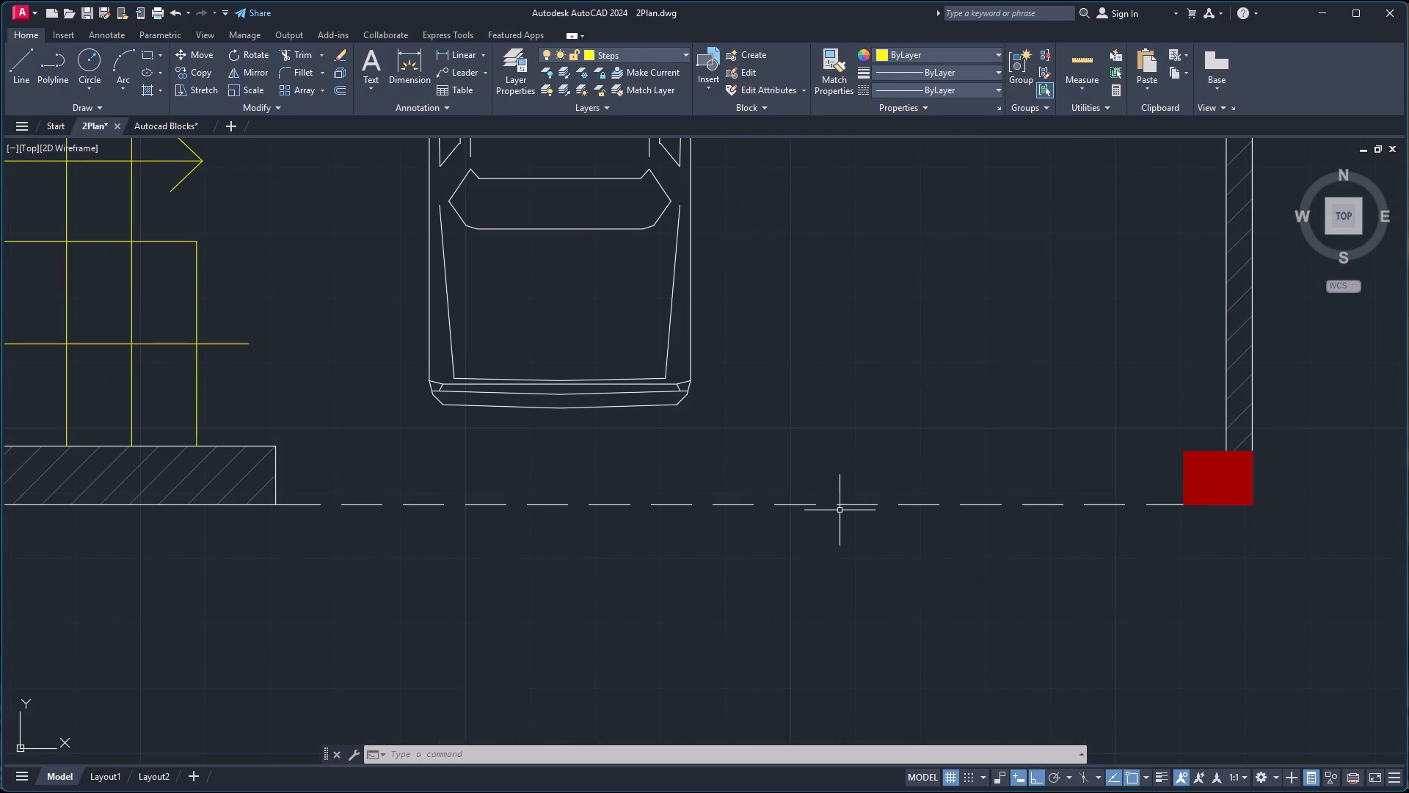
{"action": "left_click", "coordinate": [809, 506]}
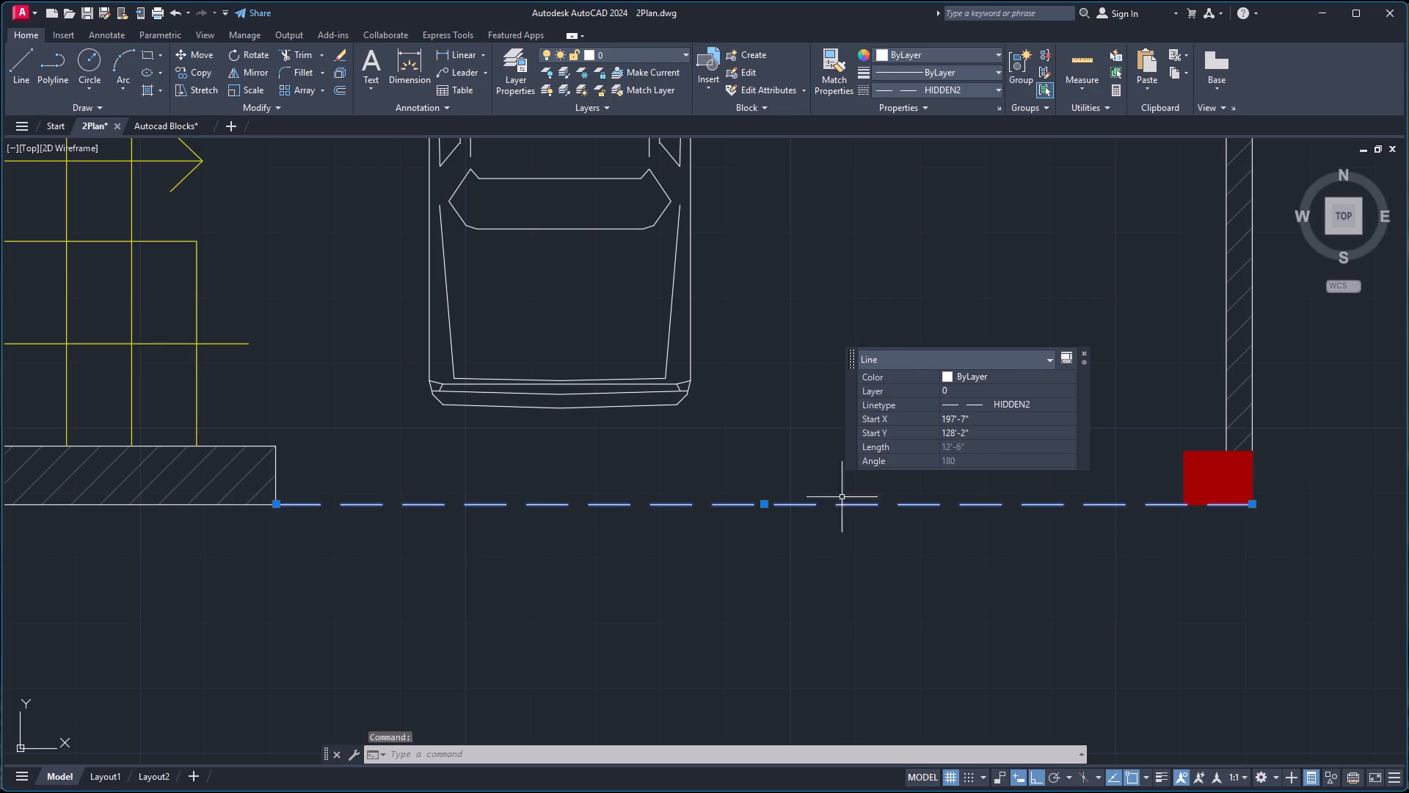
{"action": "left_click", "coordinate": [986, 390]}
{"action": "left_click", "coordinate": [987, 391]}
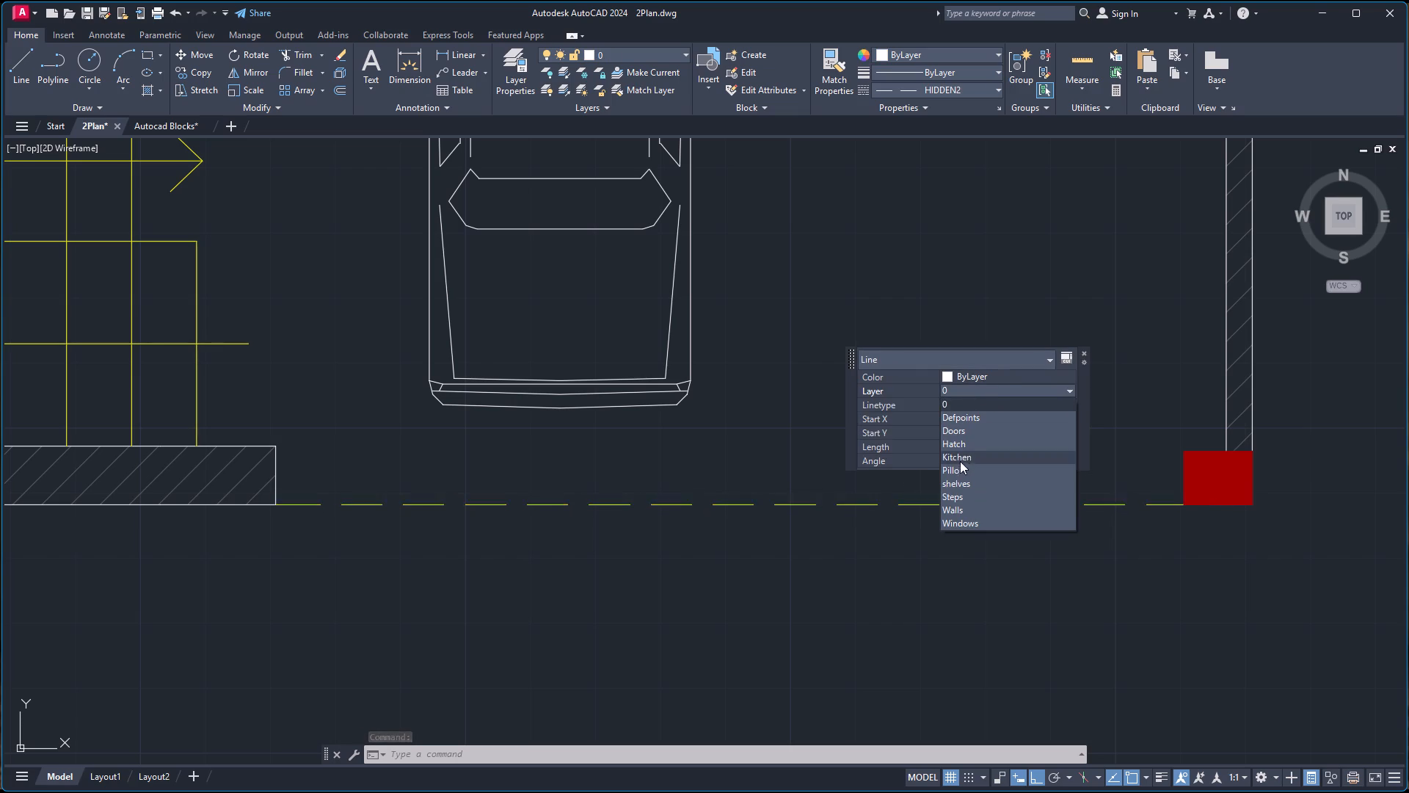
{"action": "left_click", "coordinate": [961, 513]}
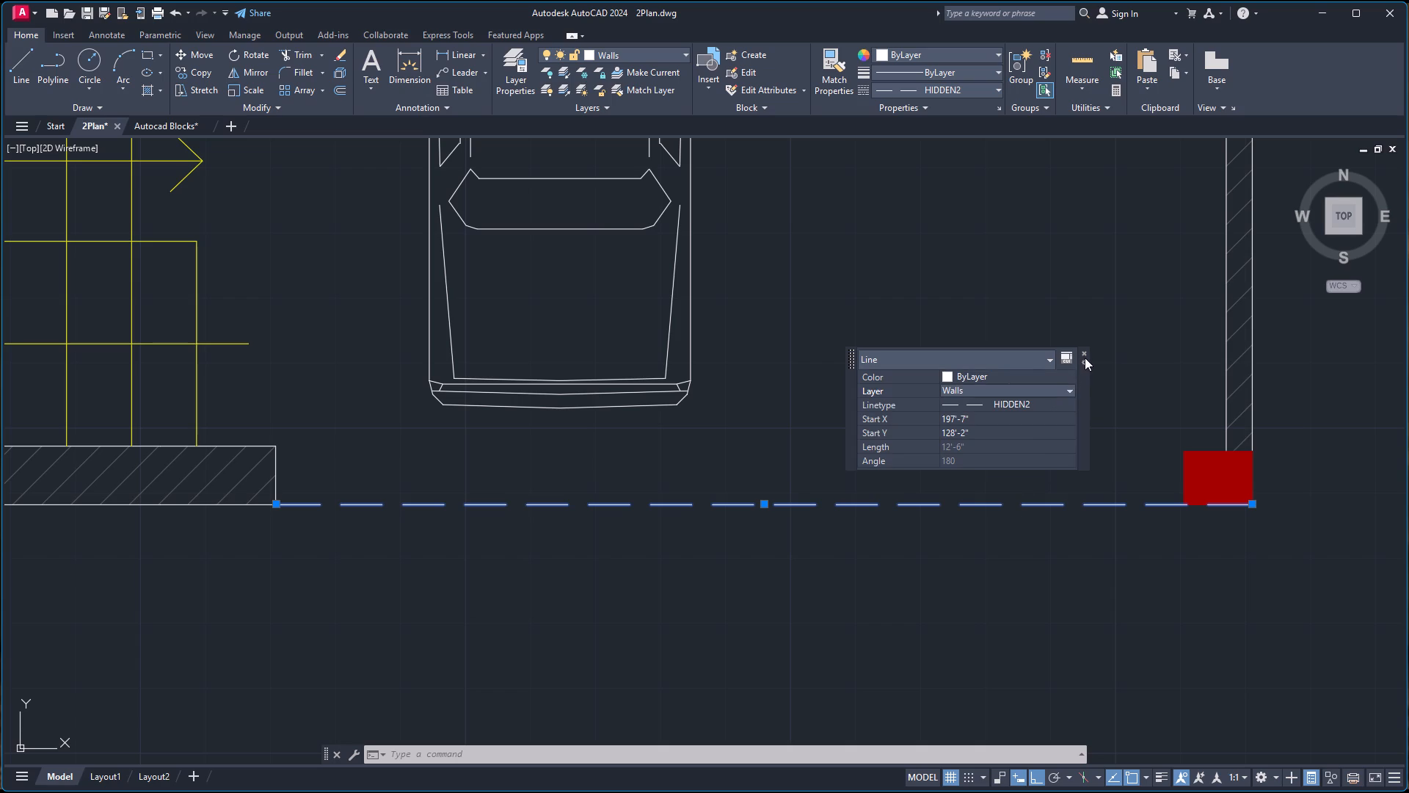
{"action": "left_click", "coordinate": [1085, 356]}
{"action": "scroll", "coordinate": [1037, 406], "scroll_direction": "down", "scroll_amount": 2}
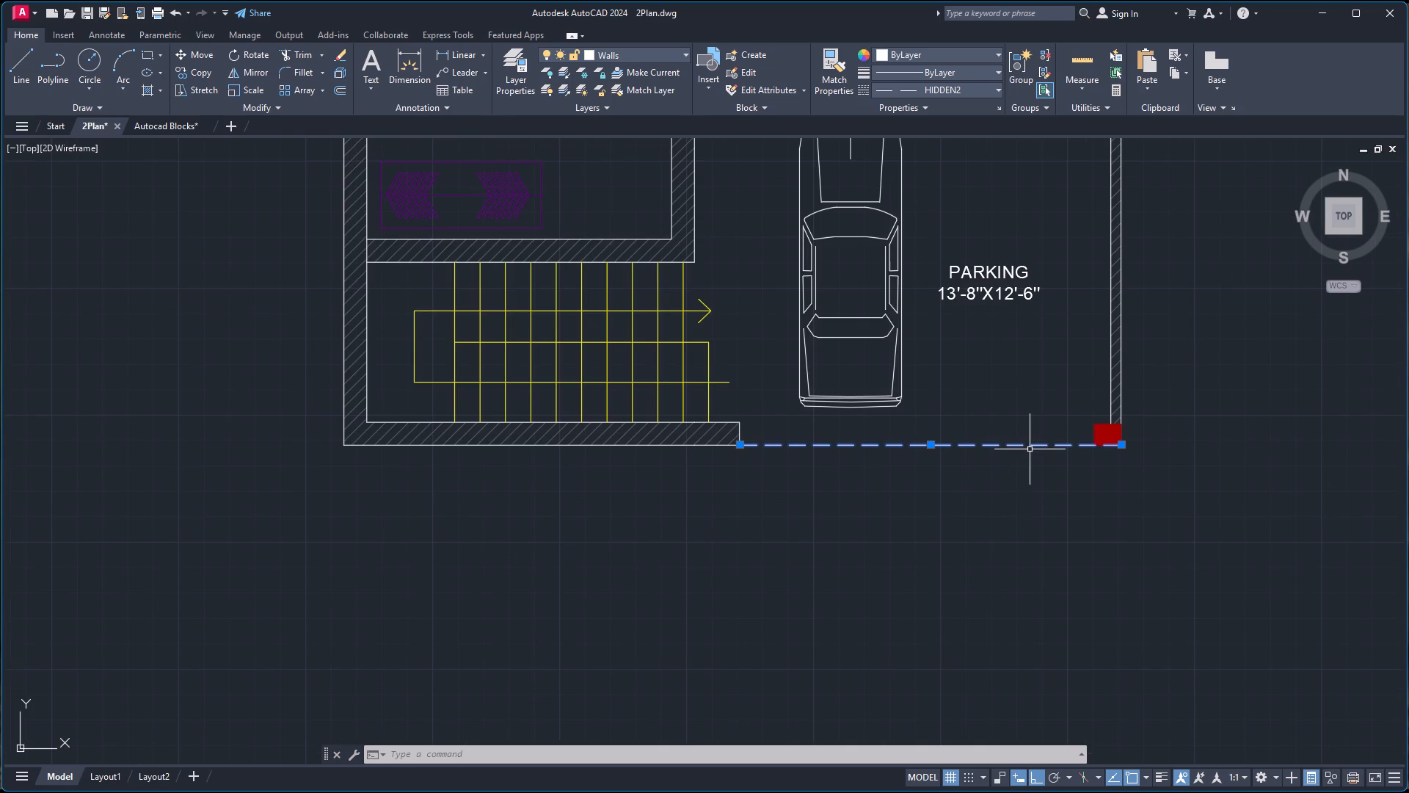
{"action": "key", "text": "ctrl+s"}
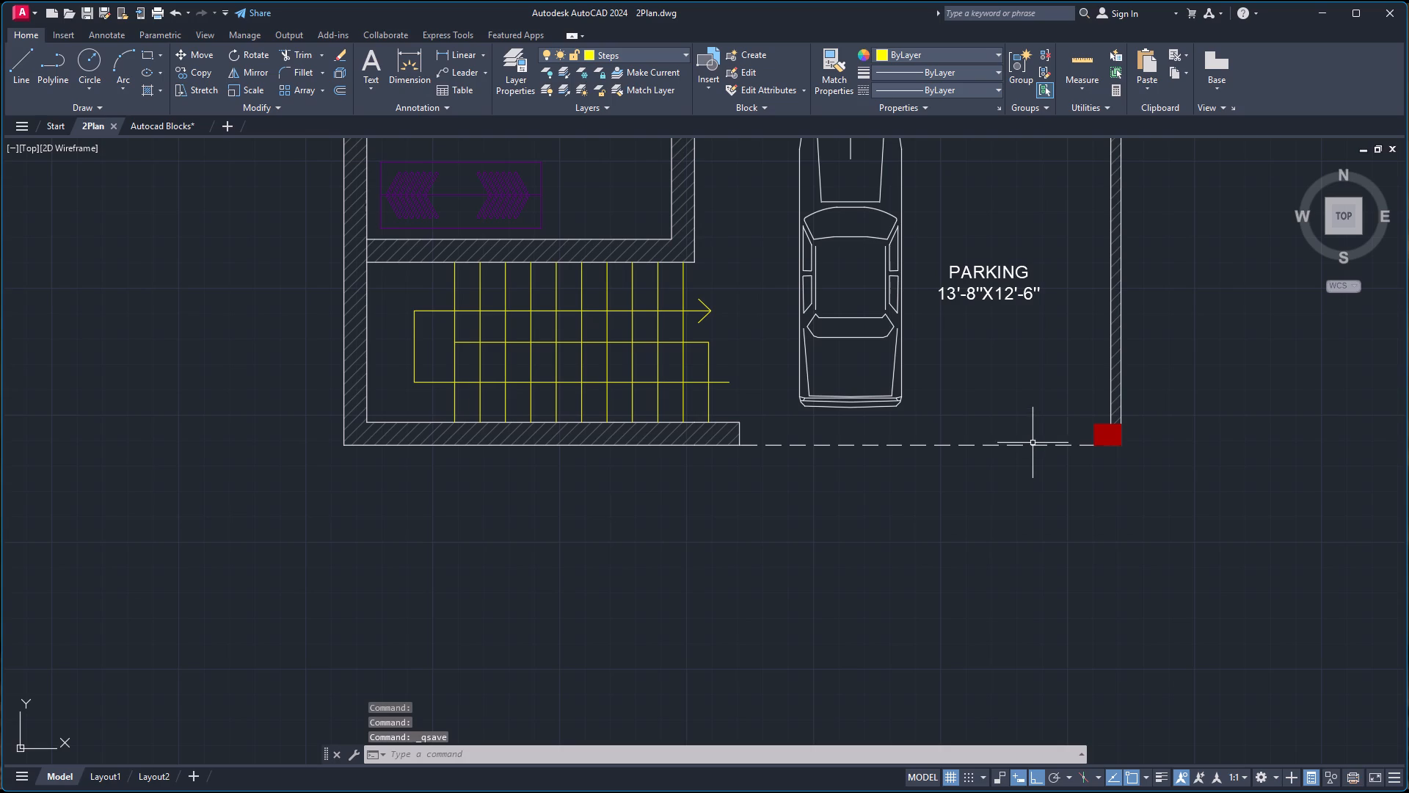
Check the properties of the two long wall lines beside the foyer and parking, and view the whole plan.
{"action": "scroll", "coordinate": [1022, 371], "scroll_direction": "down", "scroll_amount": 3}
{"action": "scroll", "coordinate": [1021, 233], "scroll_direction": "down", "scroll_amount": 2}
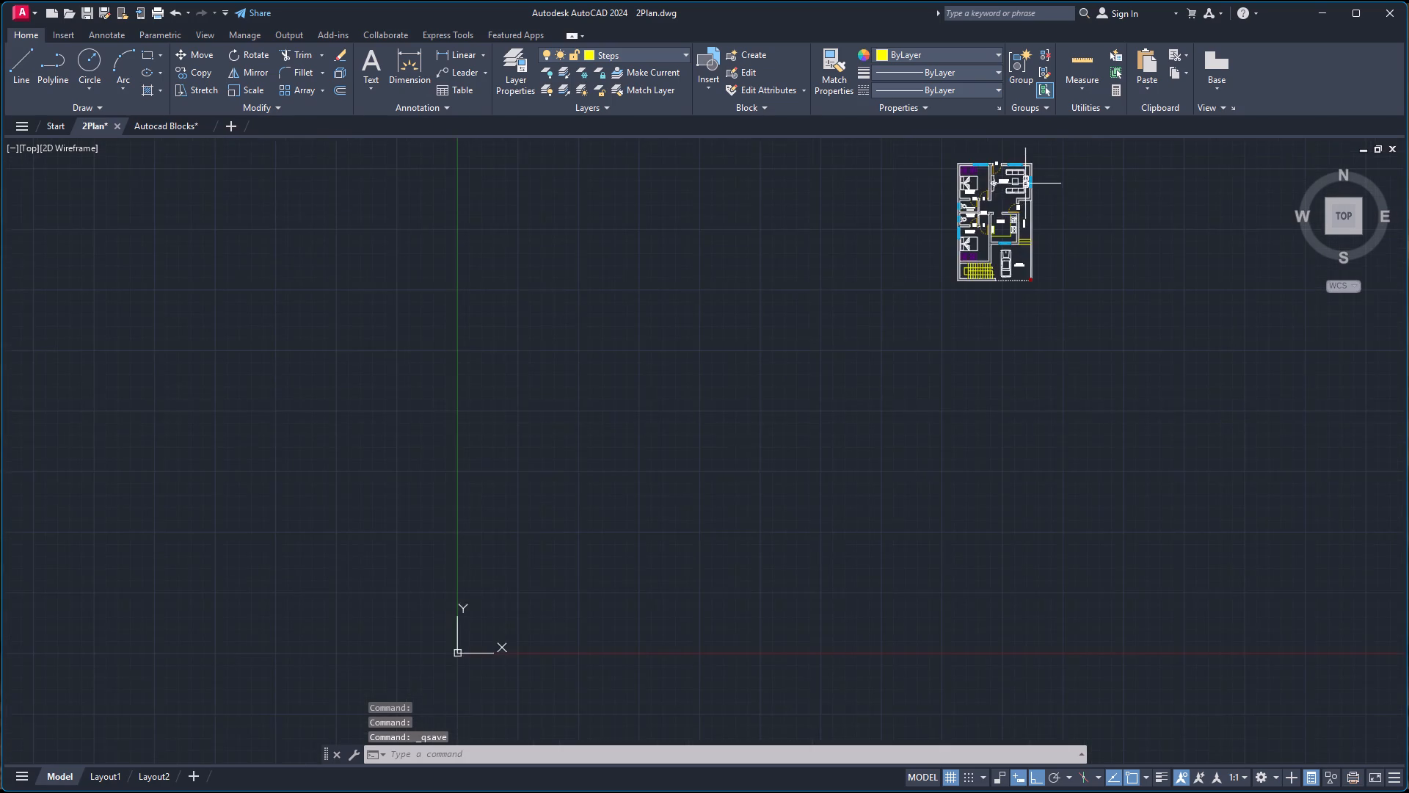
{"action": "scroll", "coordinate": [1017, 164], "scroll_direction": "up", "scroll_amount": 3}
{"action": "left_click", "coordinate": [1060, 331]}
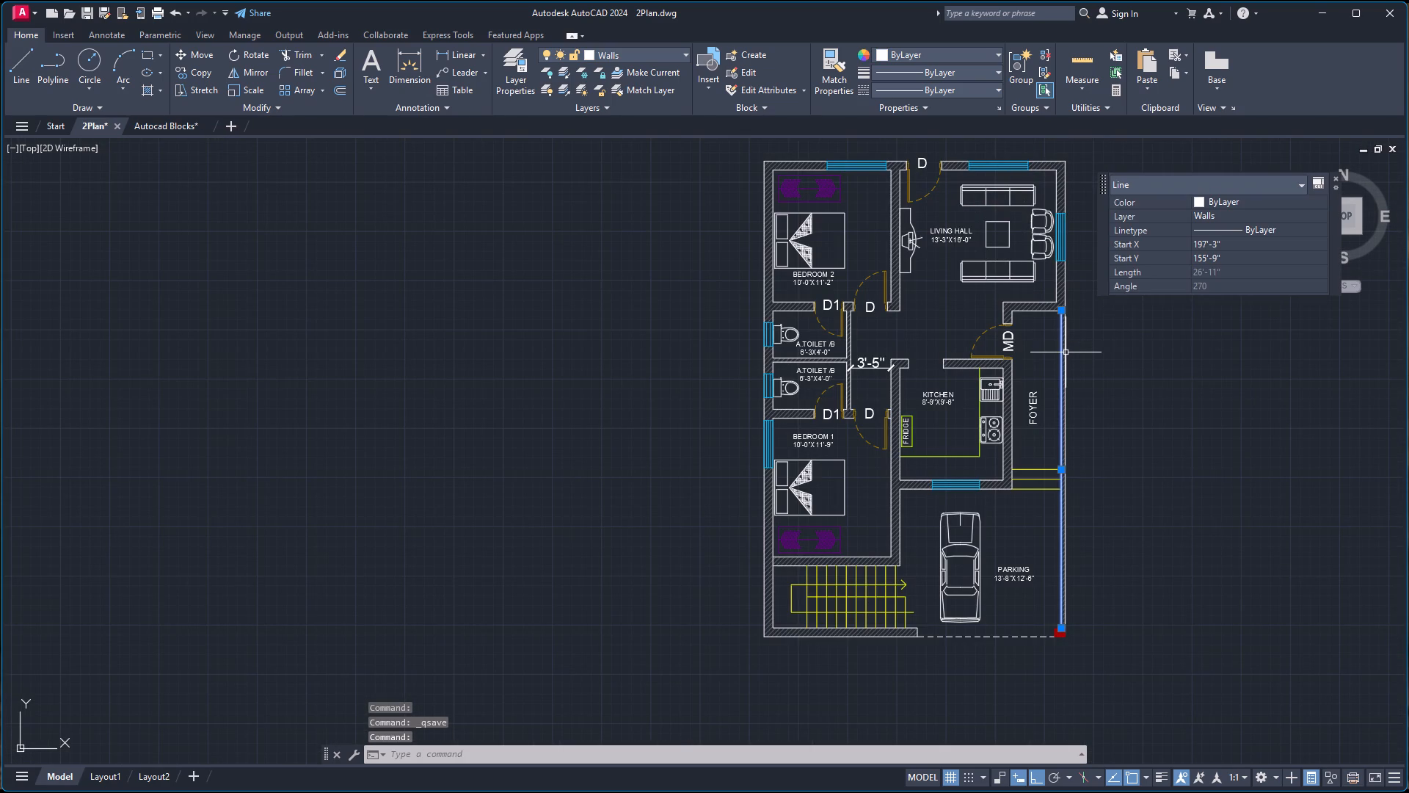
{"action": "left_click", "coordinate": [1066, 352]}
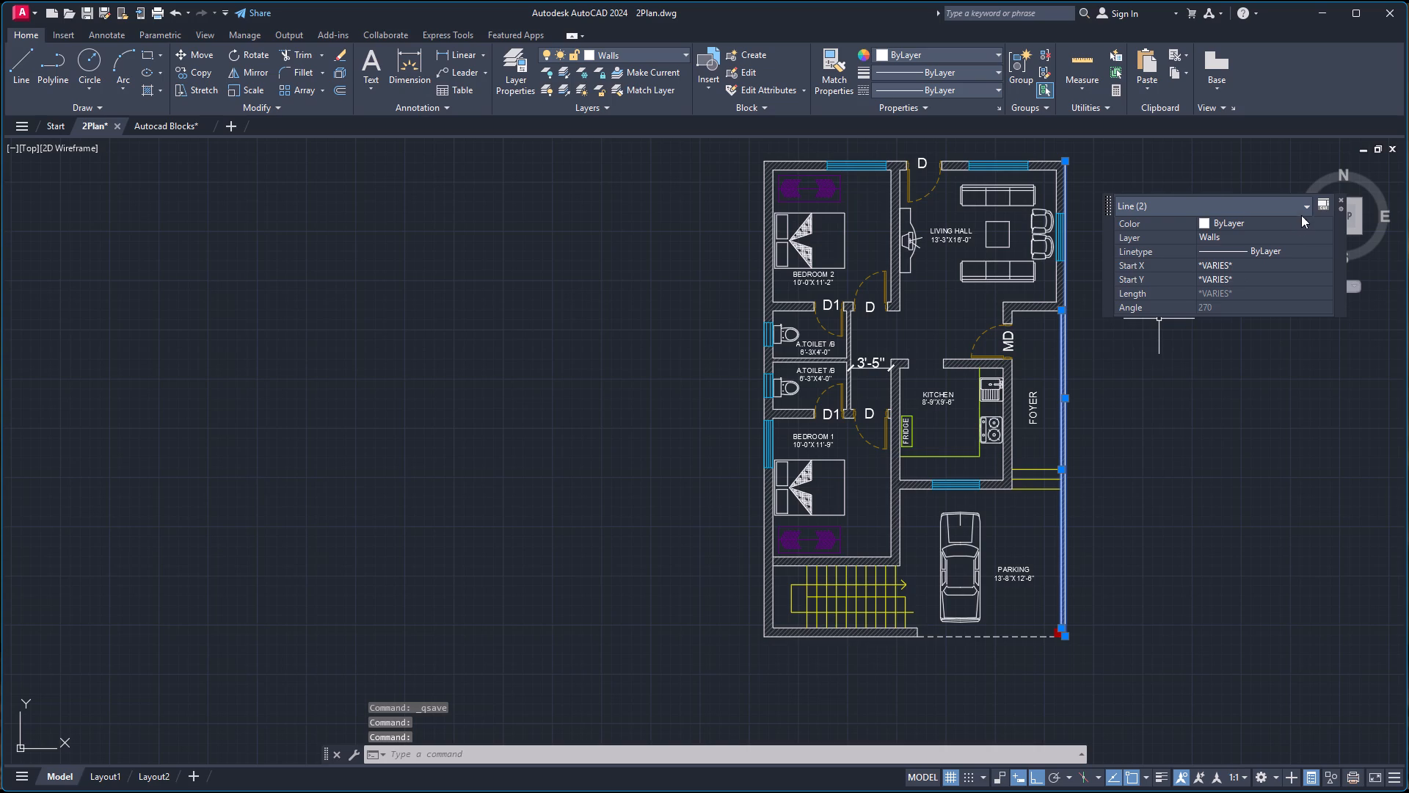
{"action": "left_click", "coordinate": [1340, 200]}
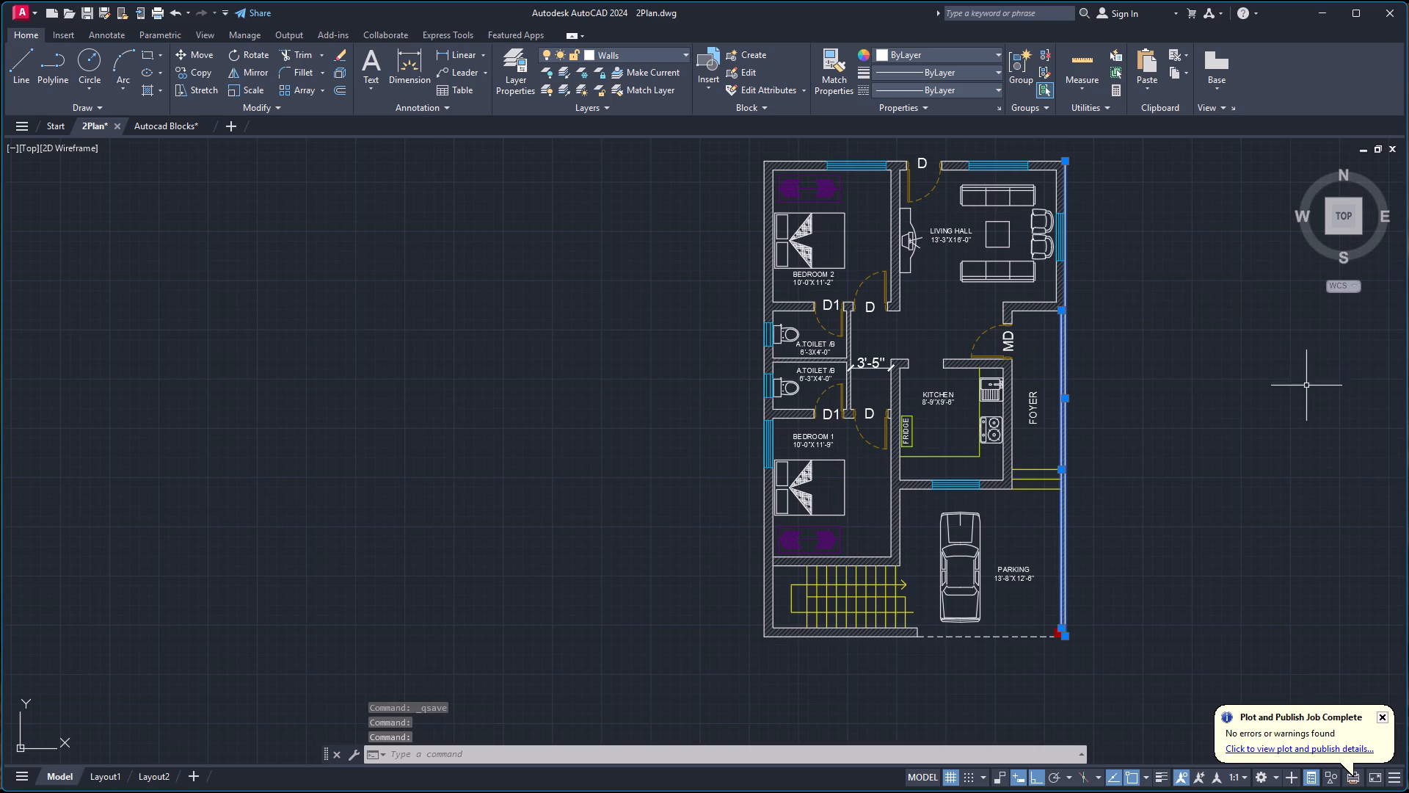
{"action": "key", "text": "Escape"}
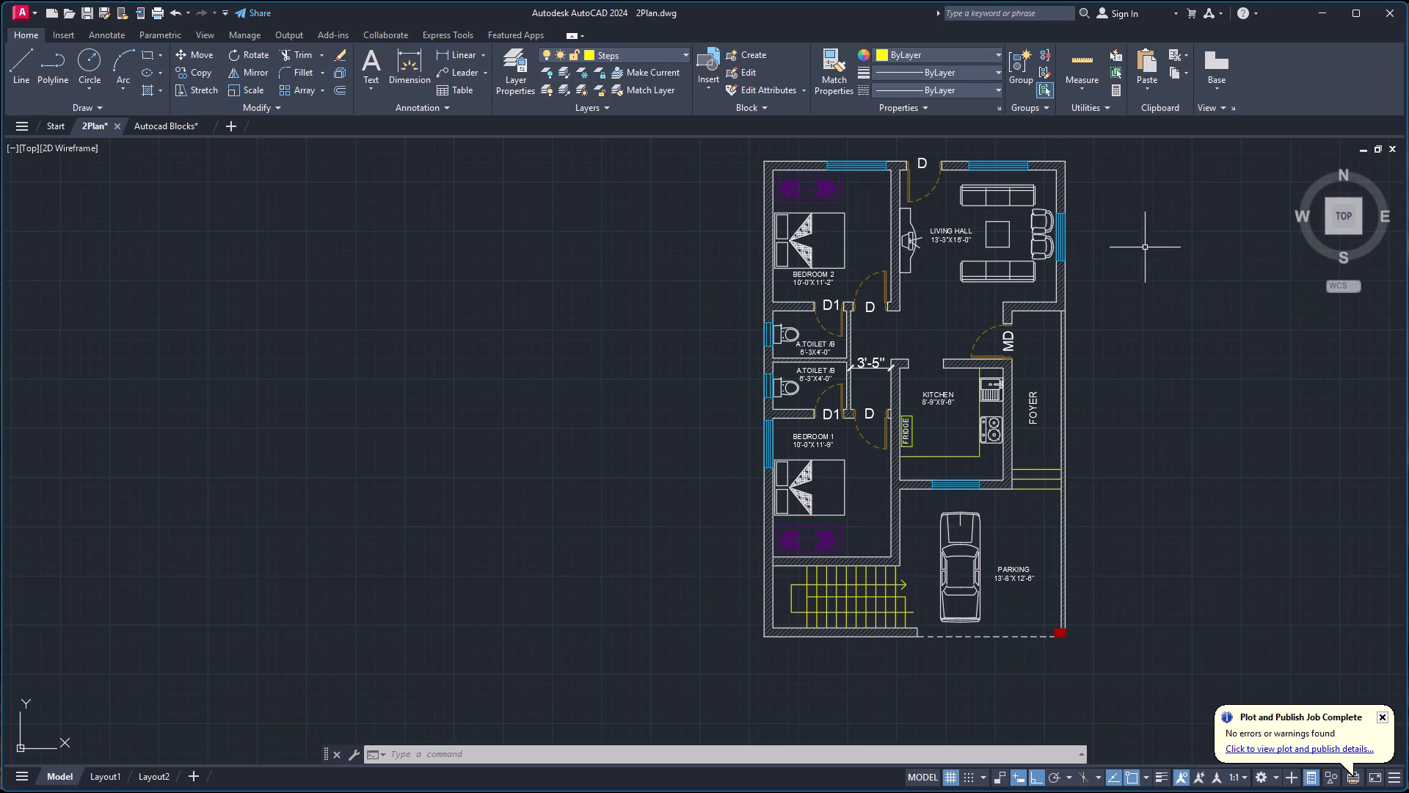
{"action": "scroll", "coordinate": [1143, 247], "scroll_direction": "down", "scroll_amount": 1}
{"action": "scroll", "coordinate": [1154, 206], "scroll_direction": "up", "scroll_amount": 1}
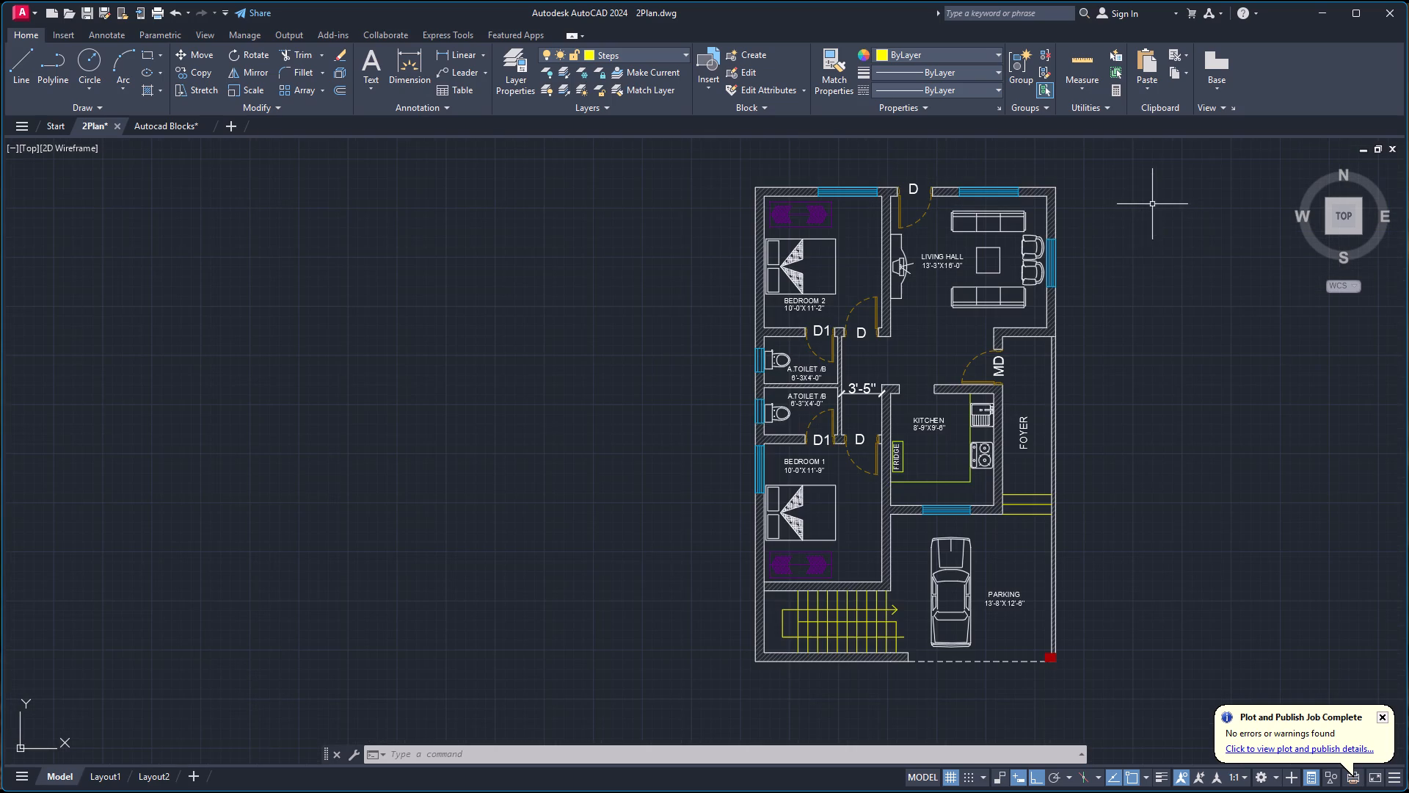
Query the drawing's log file name and path with the LOGFILENAME variable.
{"action": "left_click", "coordinate": [936, 751]}
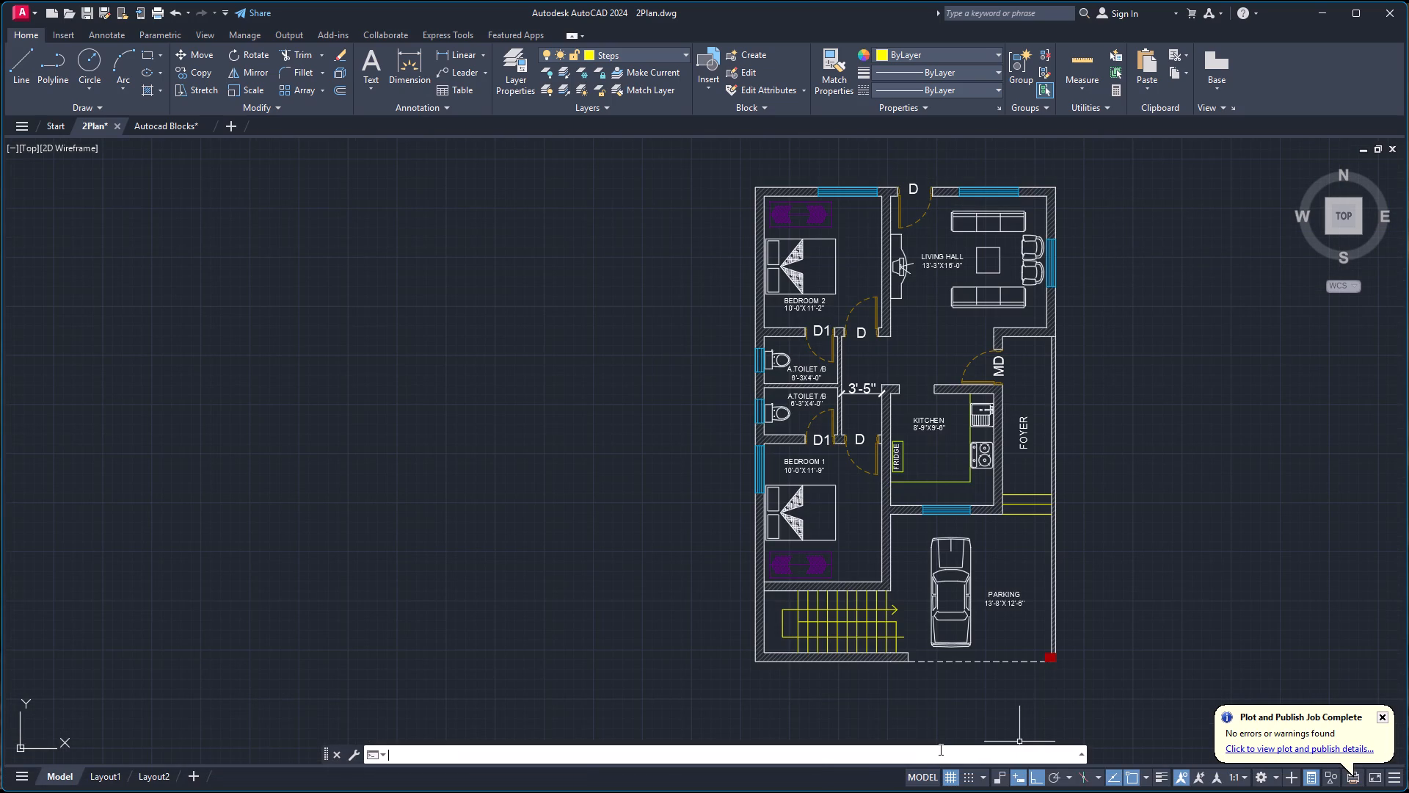
{"action": "type", "text": "log"}
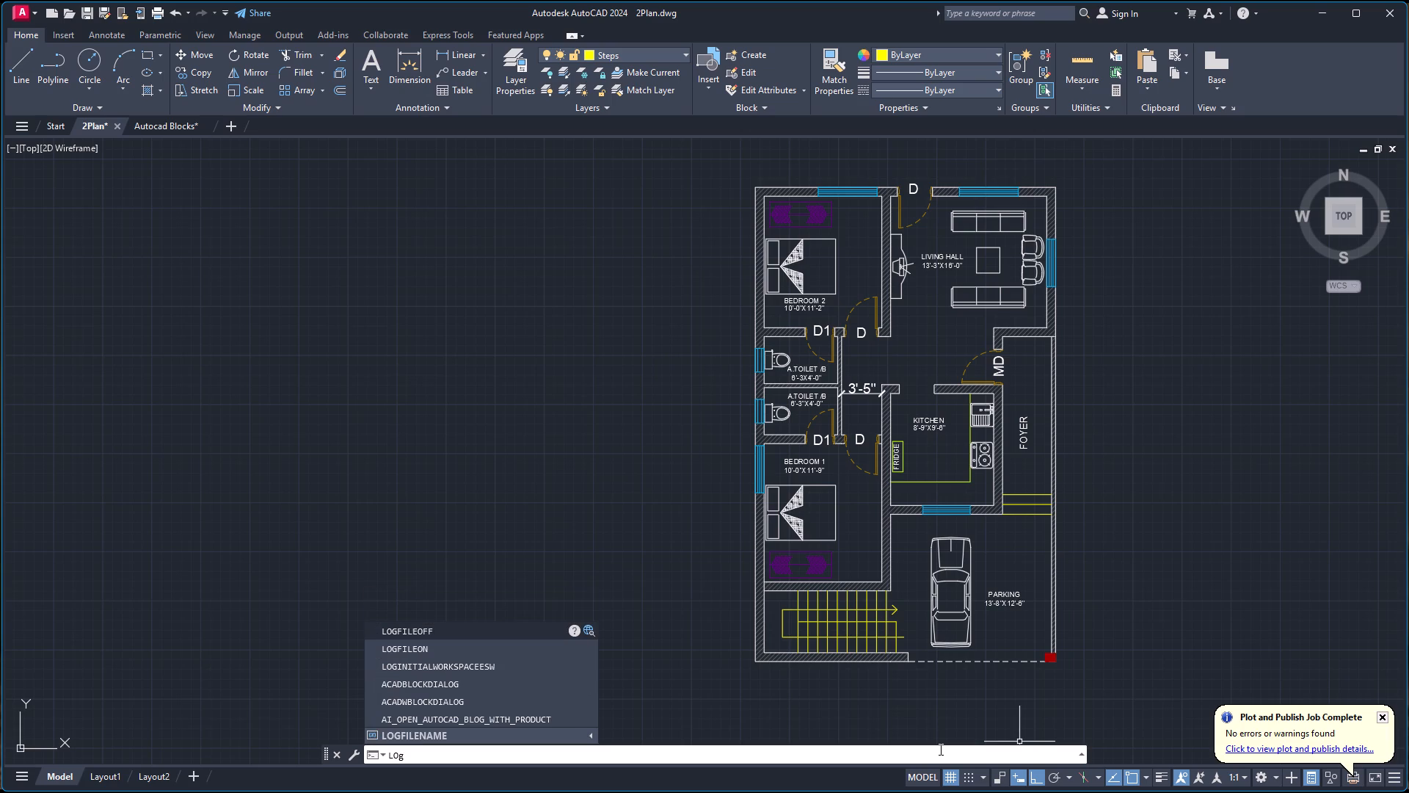
{"action": "left_click", "coordinate": [567, 737]}
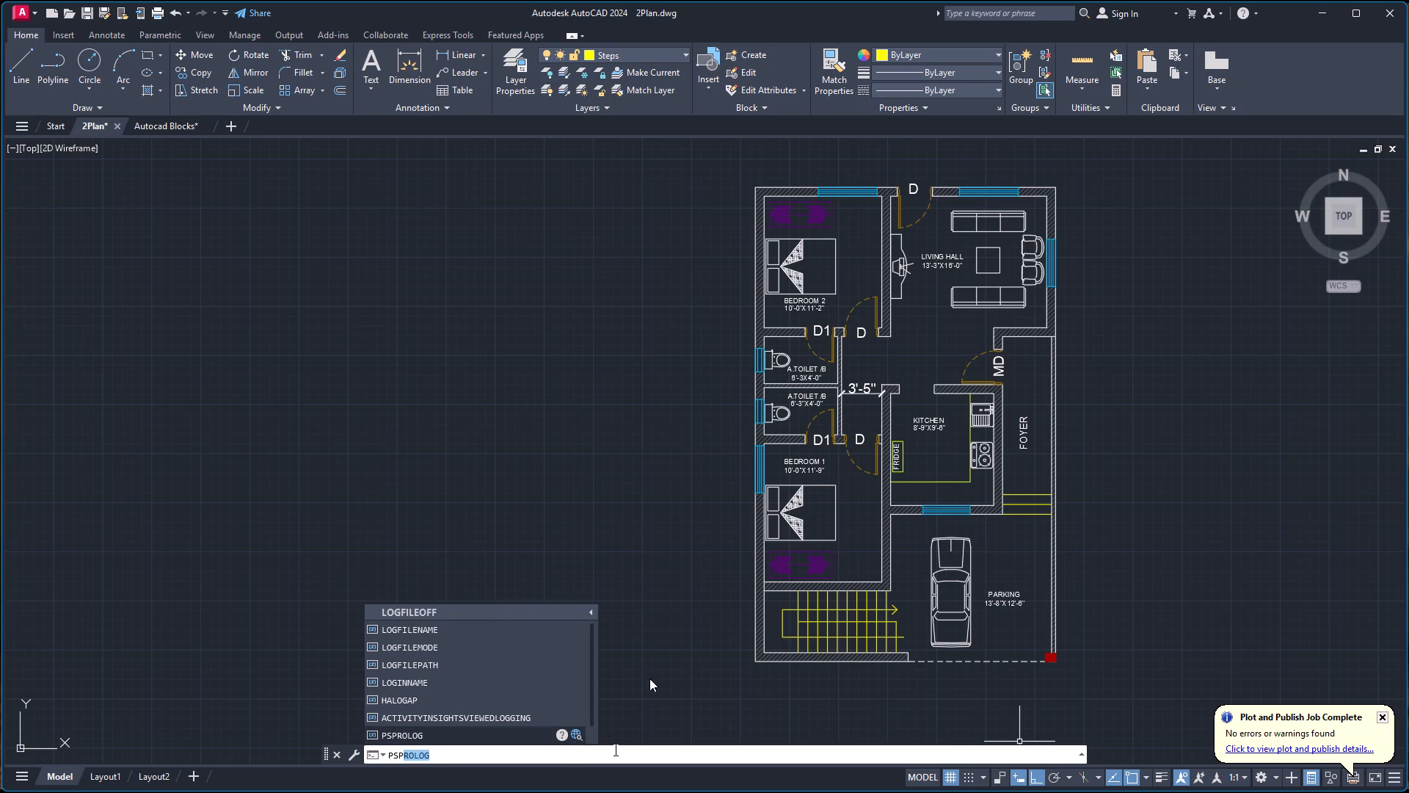
{"action": "left_click", "coordinate": [463, 632]}
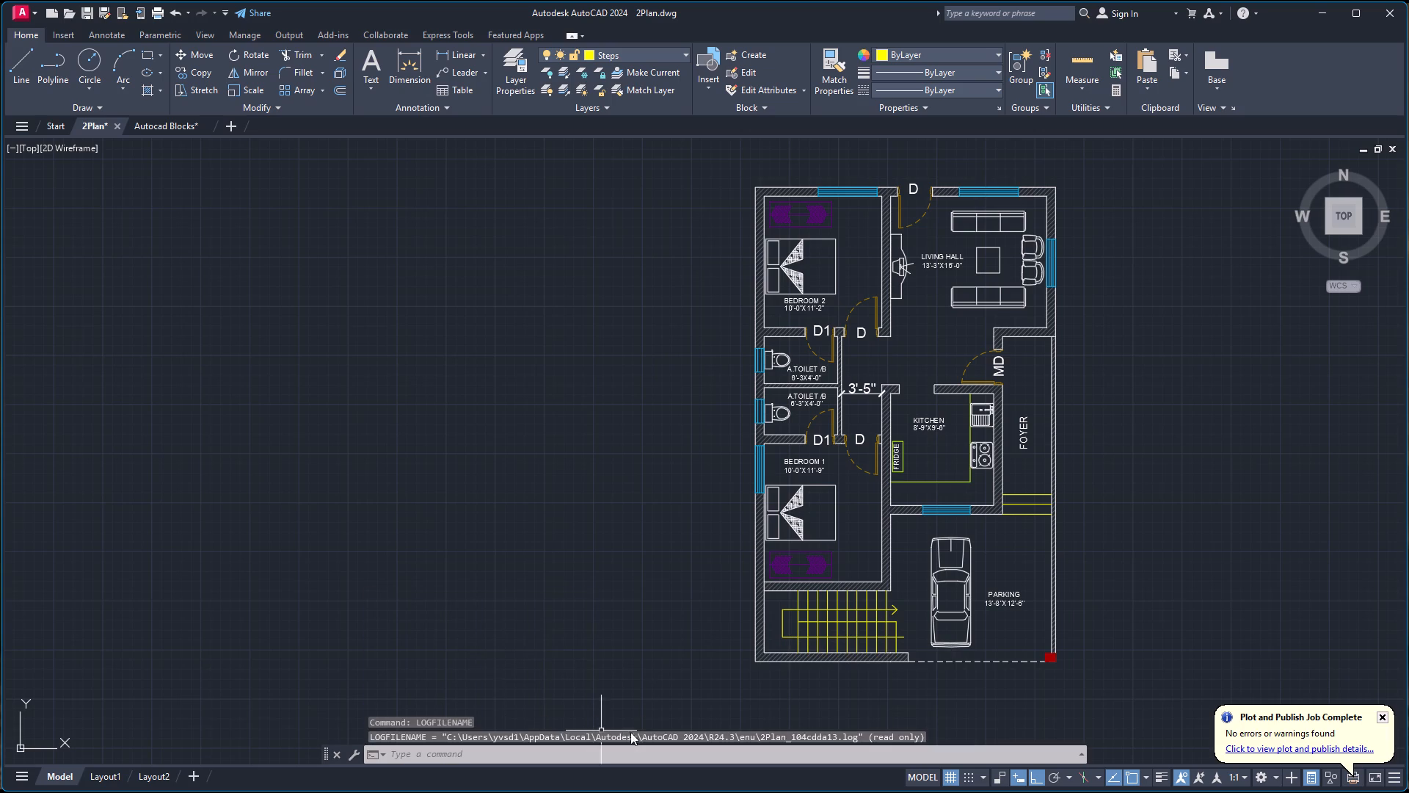